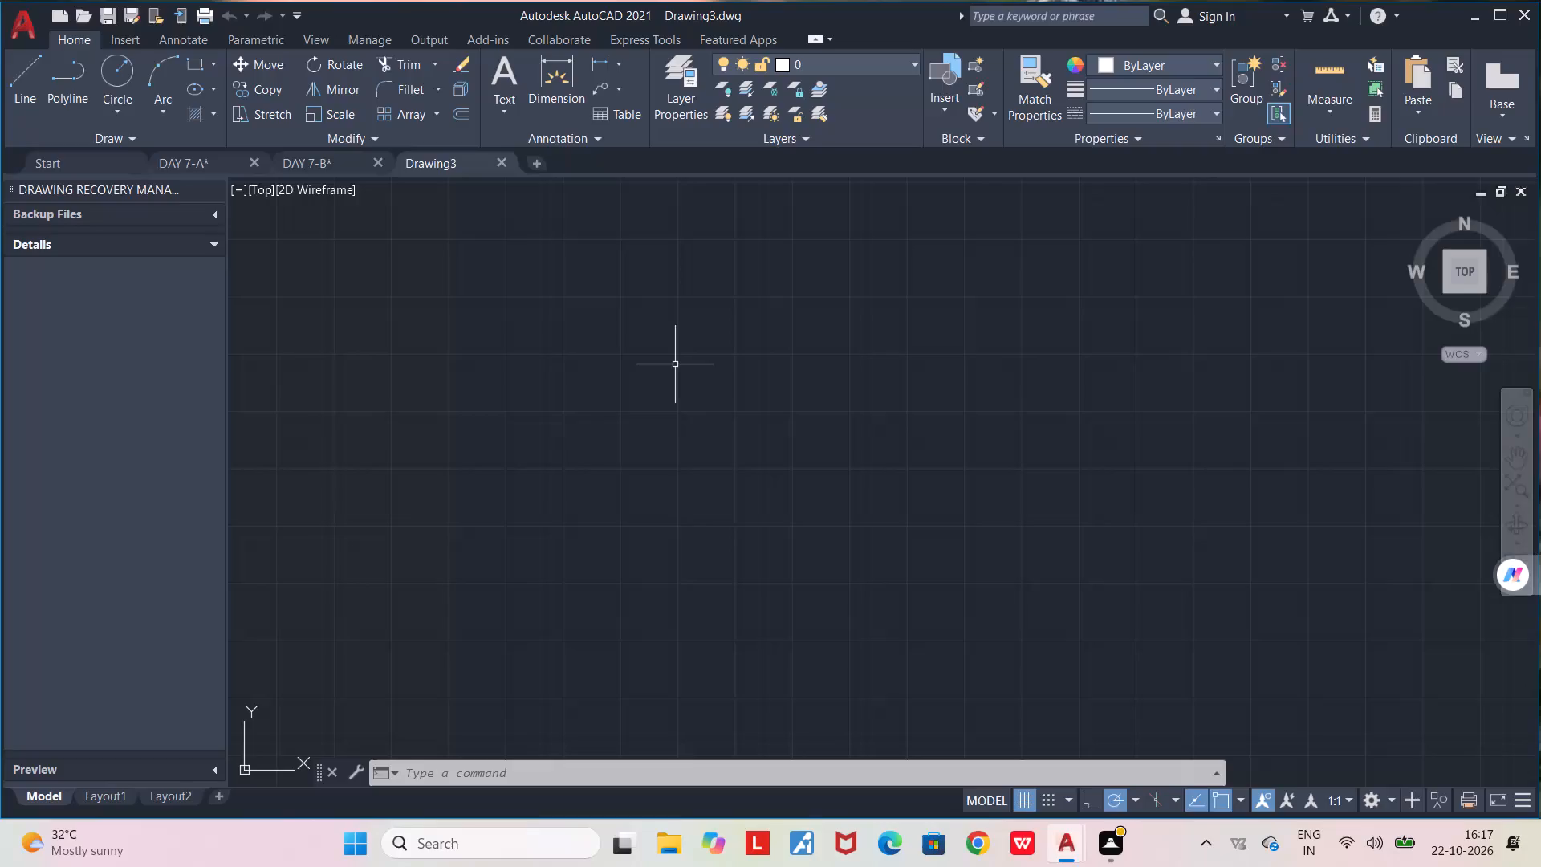
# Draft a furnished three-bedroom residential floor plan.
# Configure the drawing units to Engineering length type with an insertion scale of inches.
pyautogui.write('UN')
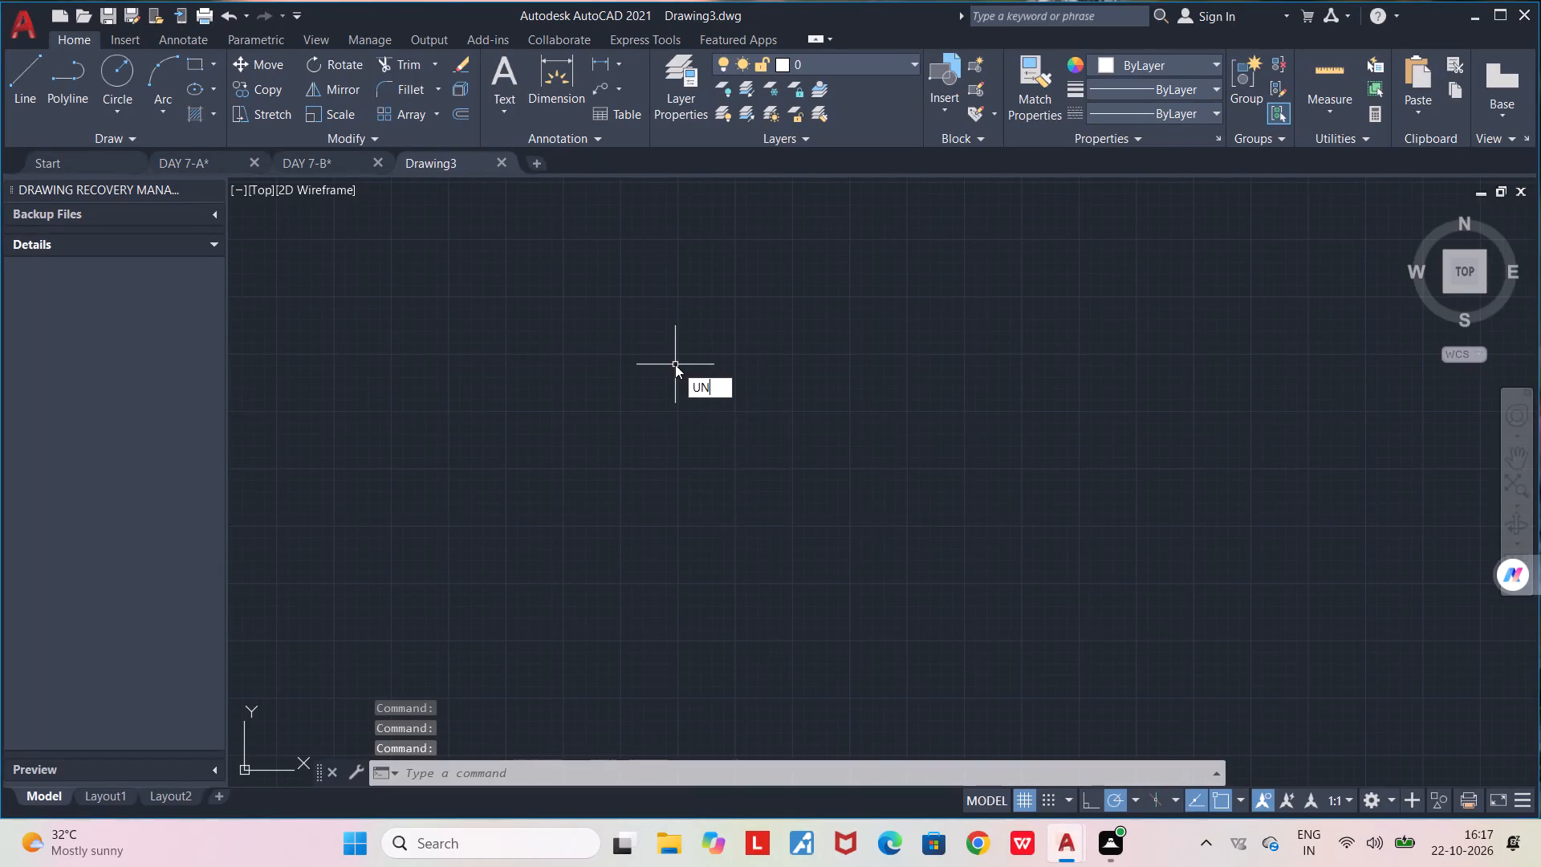
pyautogui.press('Return')
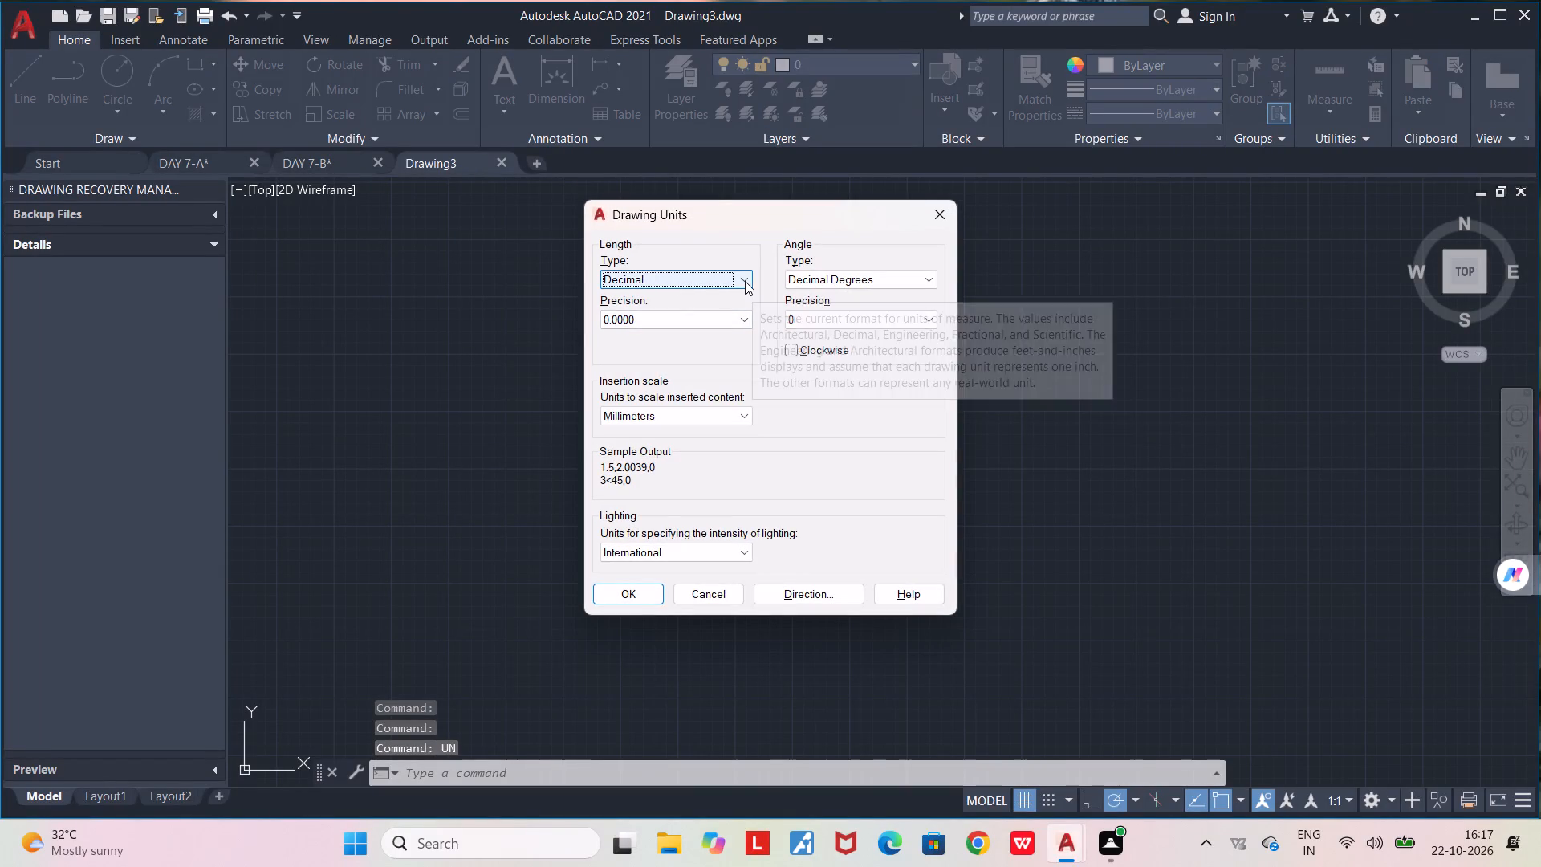
pyautogui.click(745, 281)
pyautogui.click(695, 319)
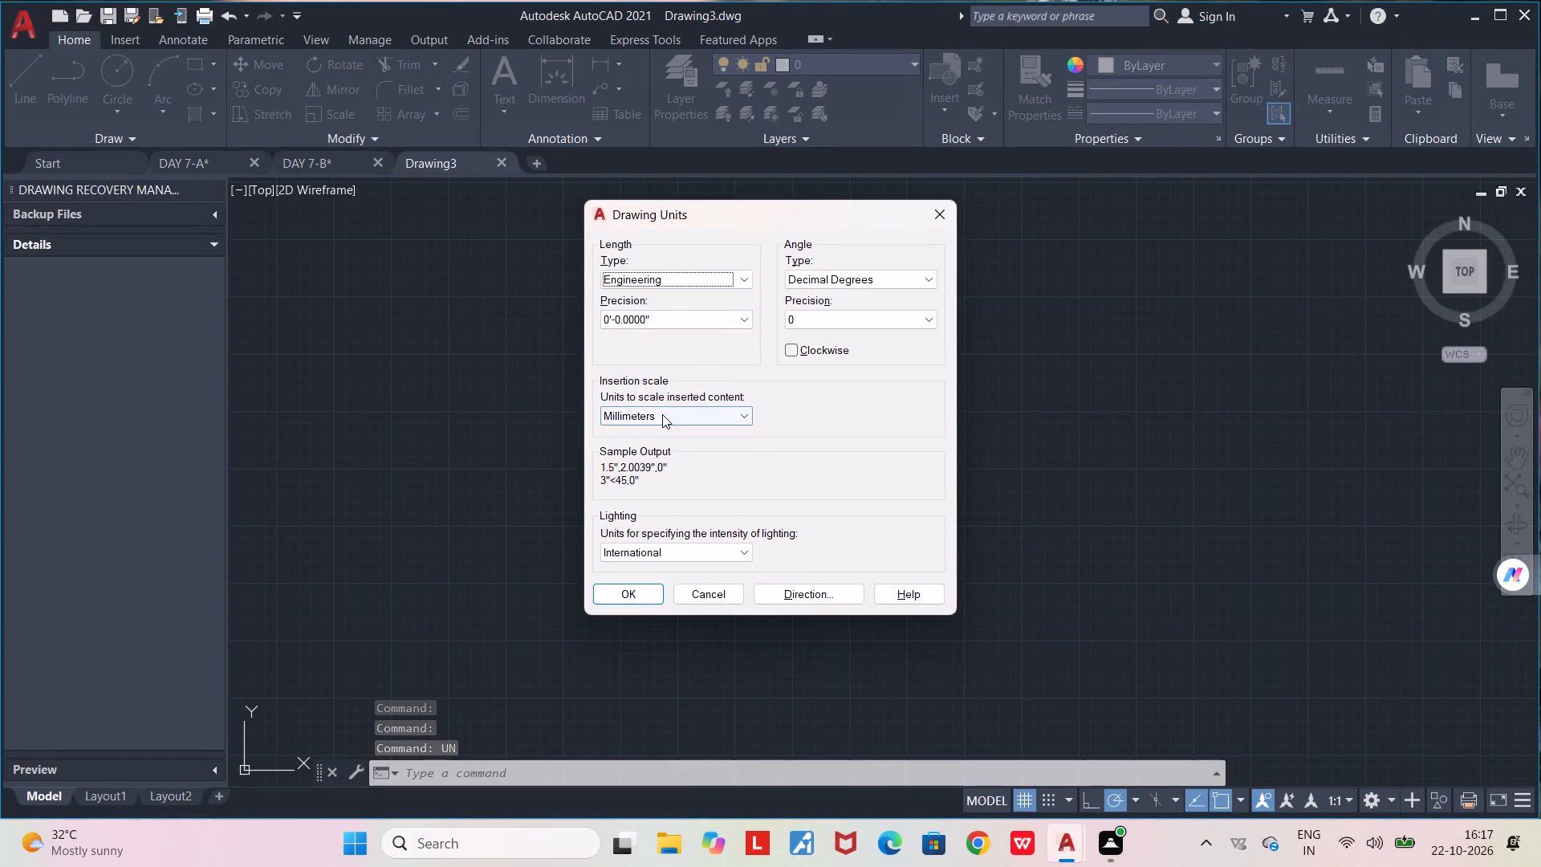
pyautogui.click(662, 414)
pyautogui.click(656, 442)
pyautogui.click(635, 600)
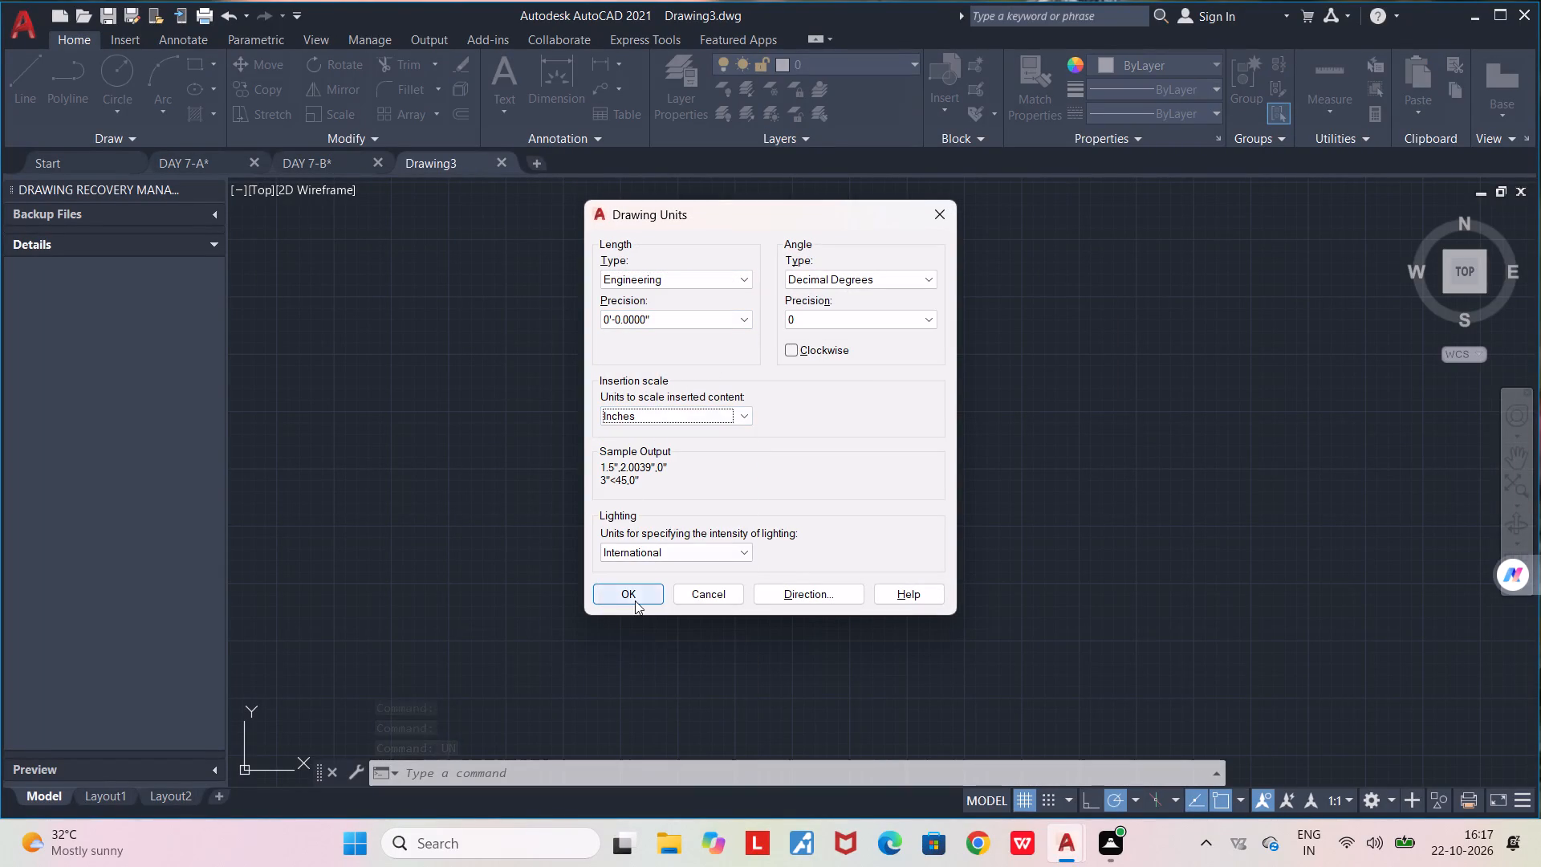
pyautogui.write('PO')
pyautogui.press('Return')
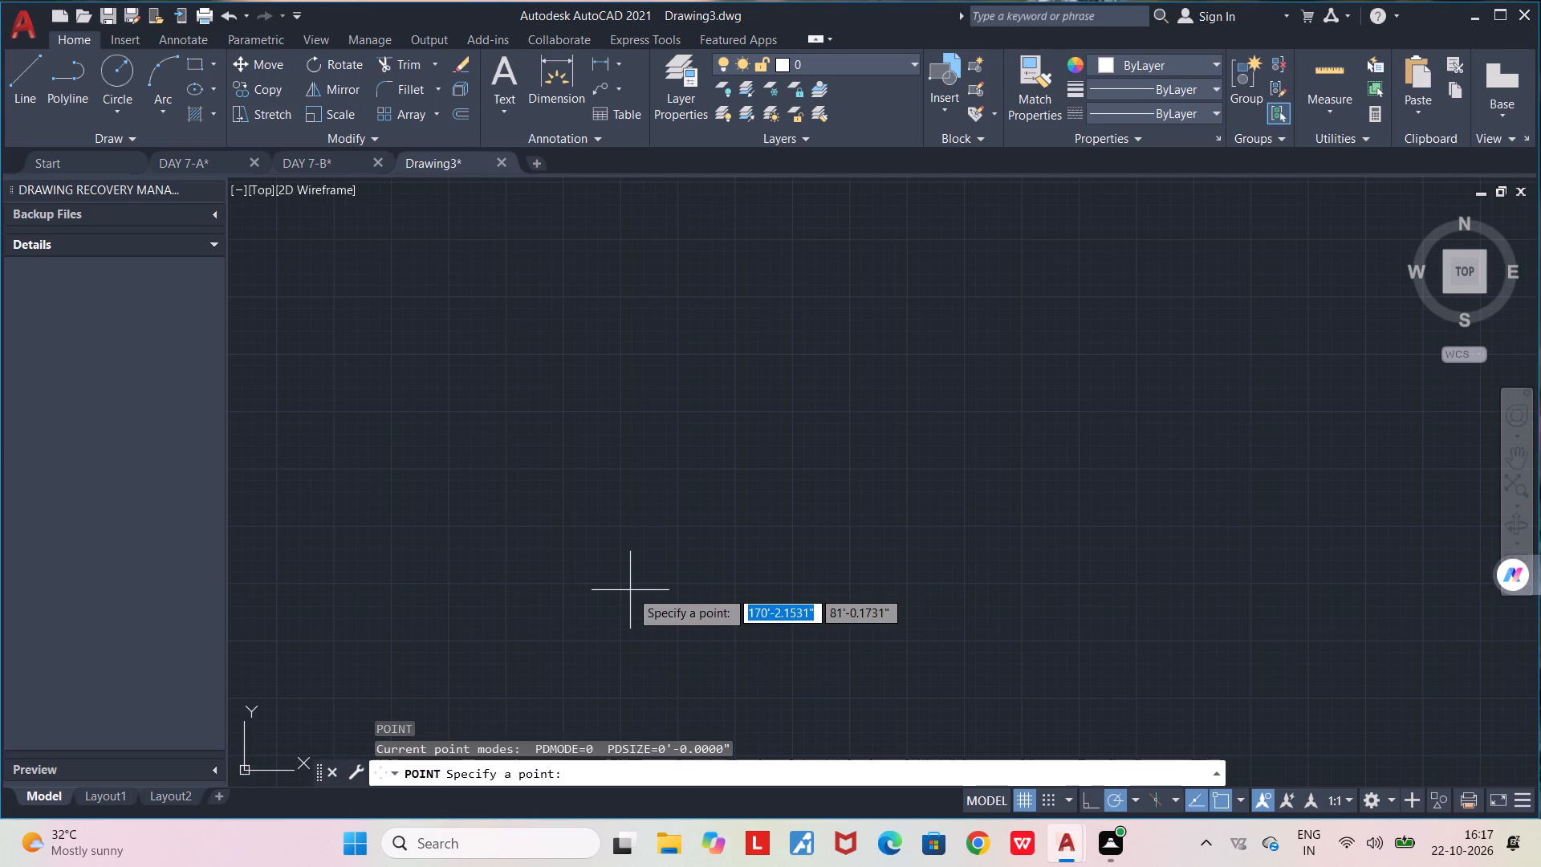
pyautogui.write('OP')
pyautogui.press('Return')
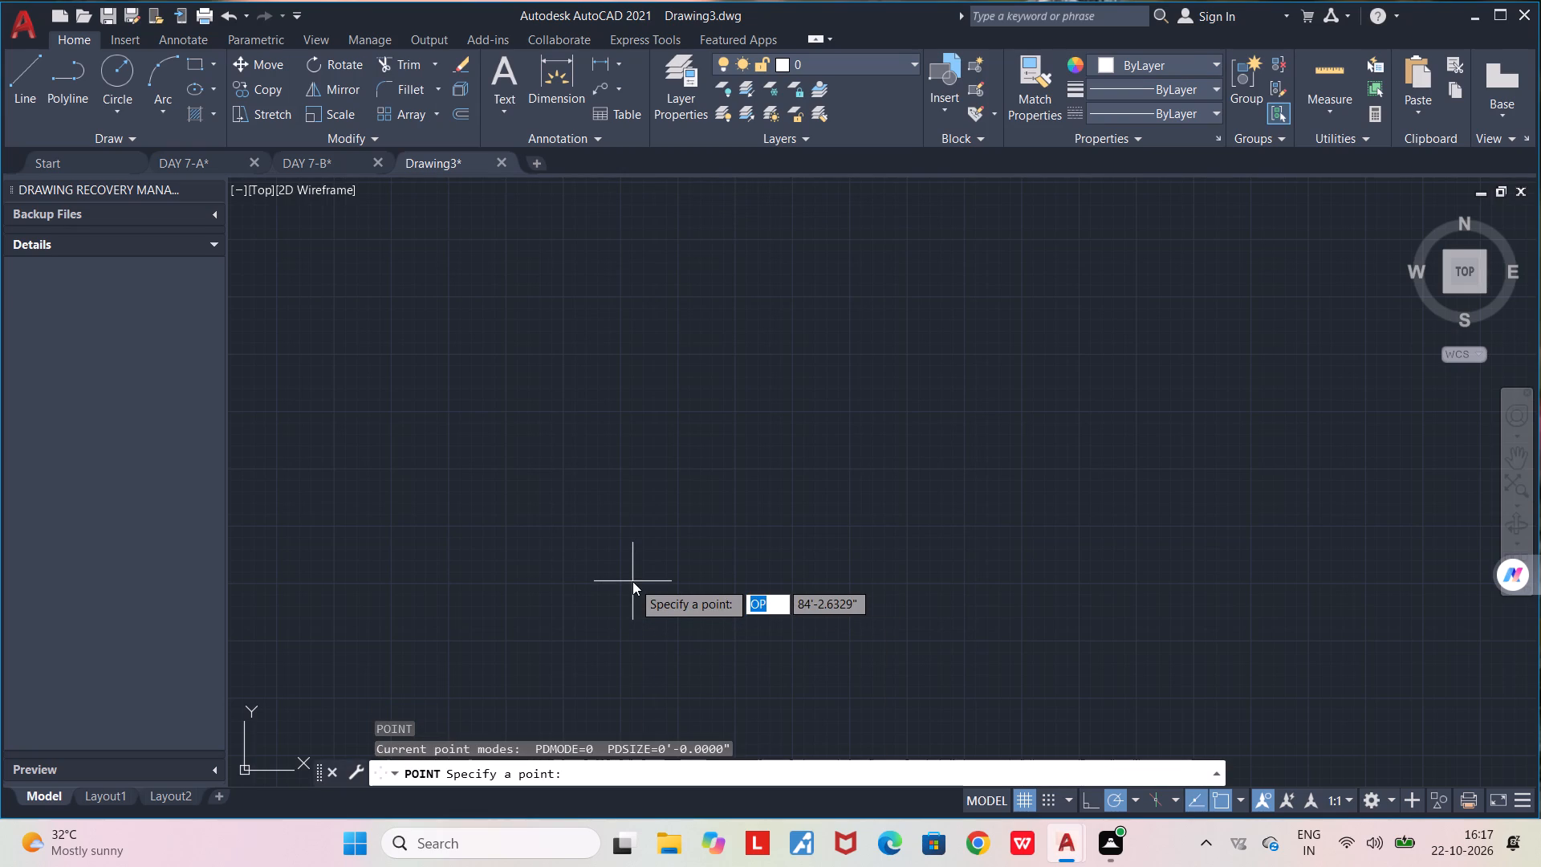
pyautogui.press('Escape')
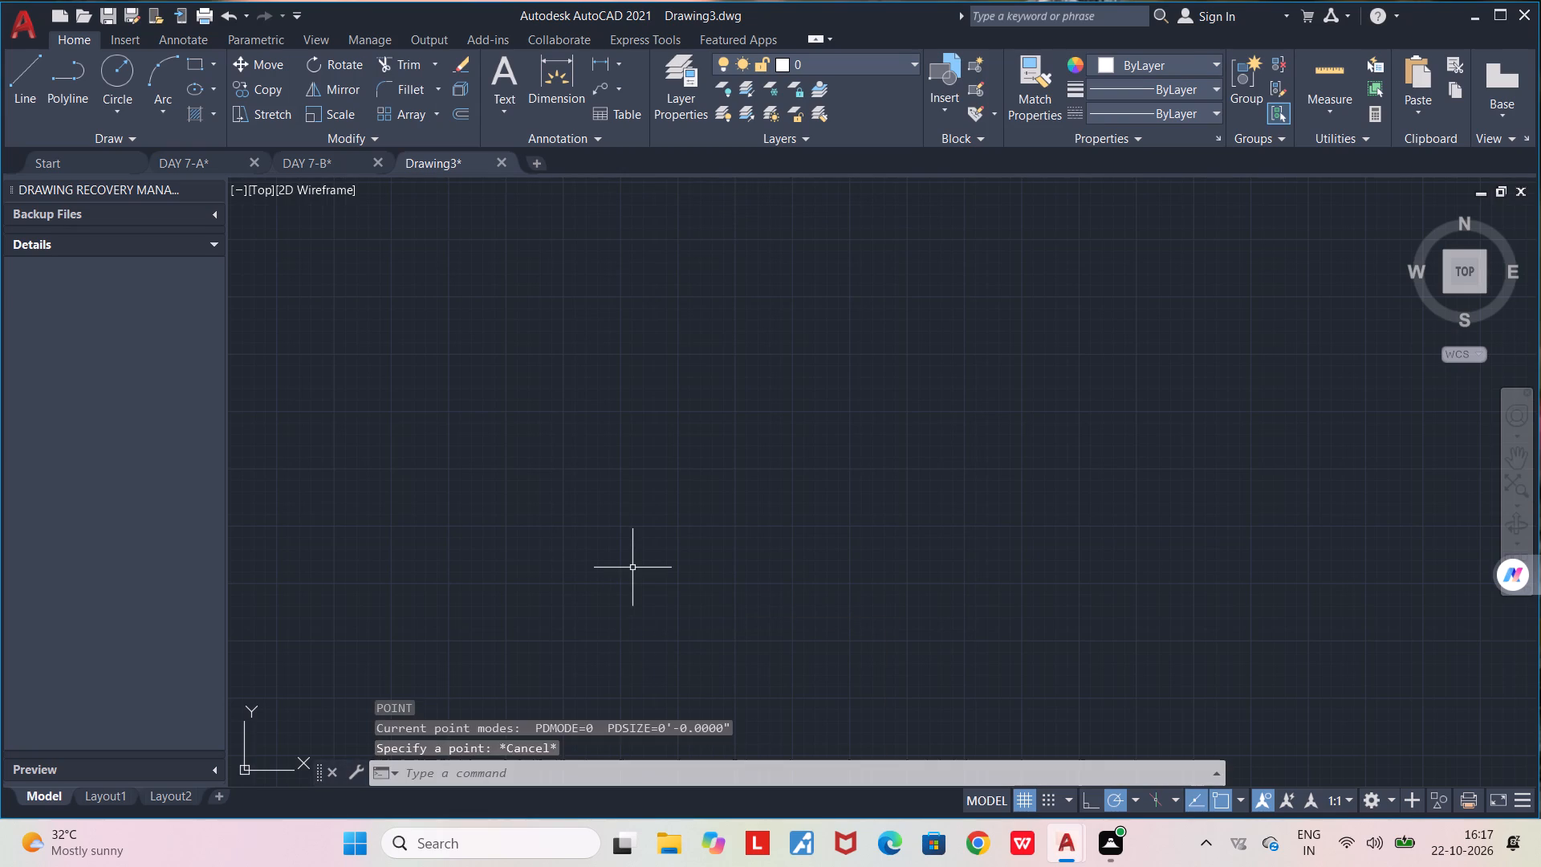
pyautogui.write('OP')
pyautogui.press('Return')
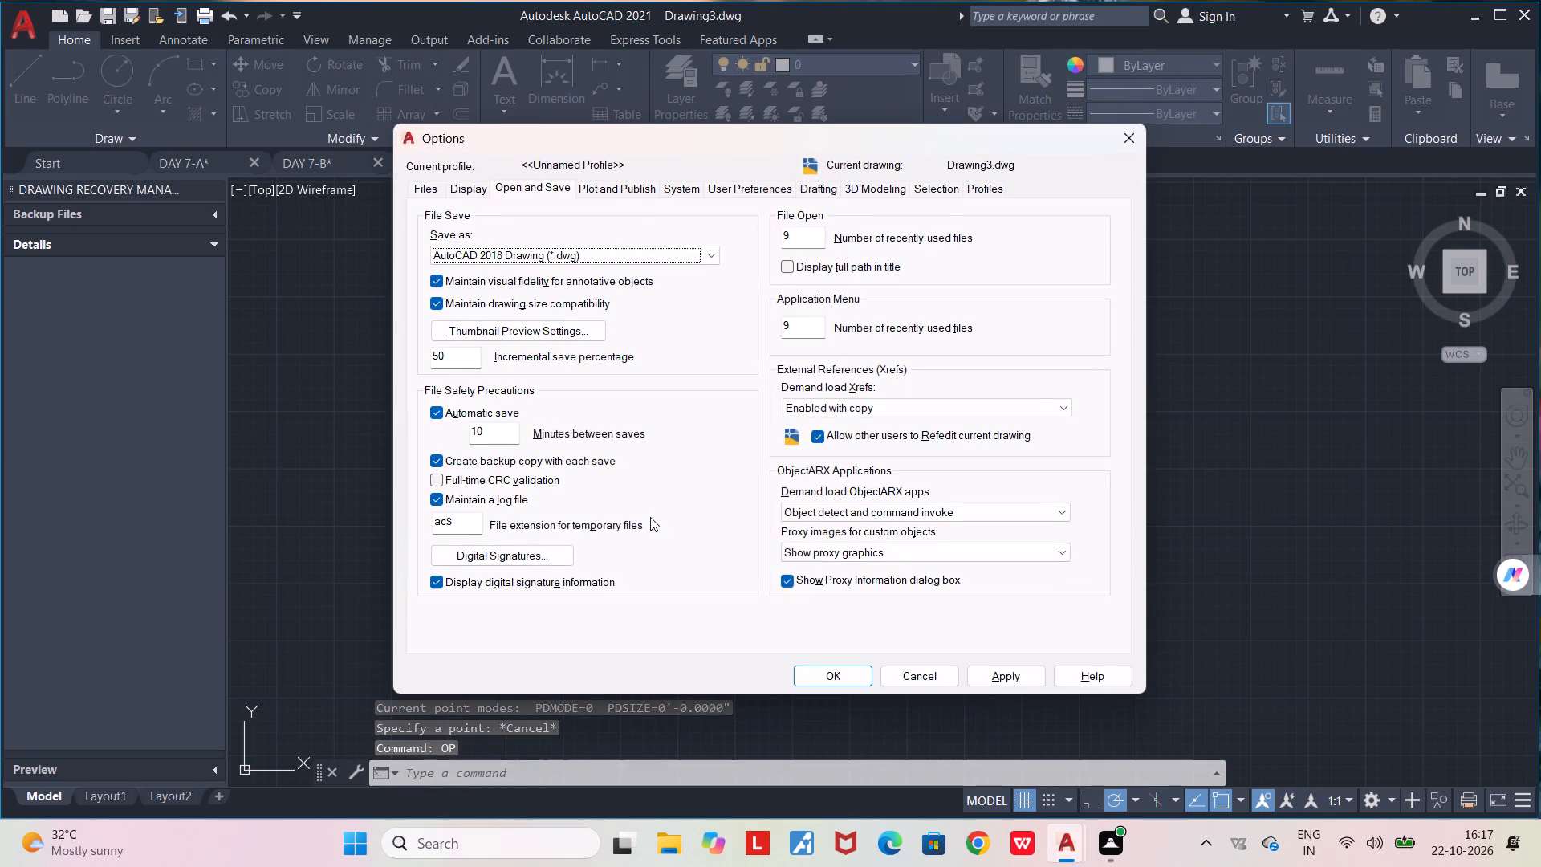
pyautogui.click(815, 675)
# Draw a closed rectangle of lines, 36' wide and 50' high.
pyautogui.scroll(-3, 758, 506)
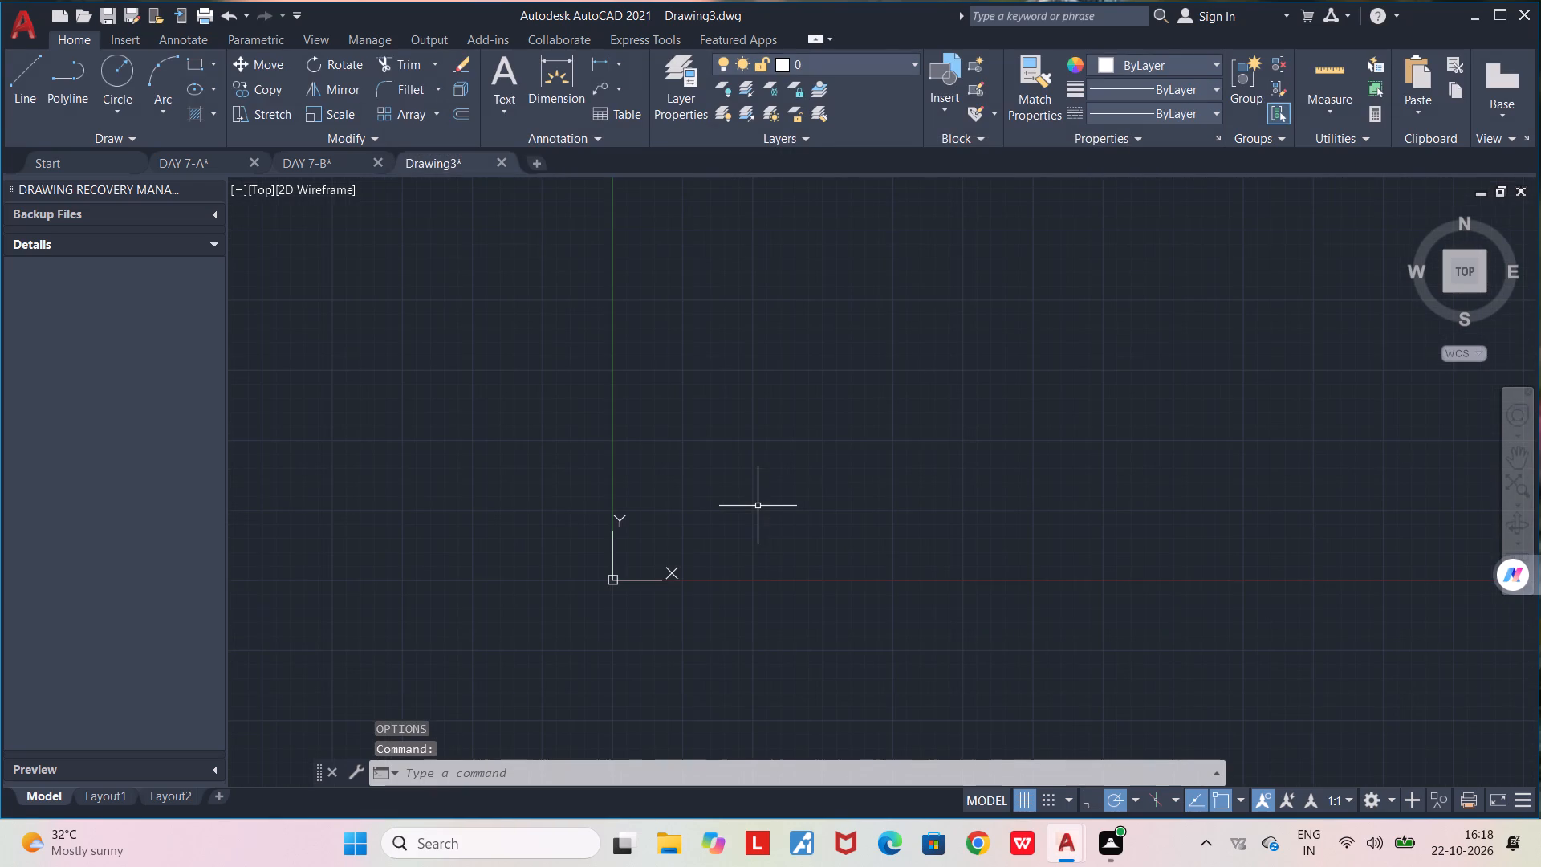
pyautogui.moveTo(758, 506); pyautogui.dragTo(440, 670, button='middle')
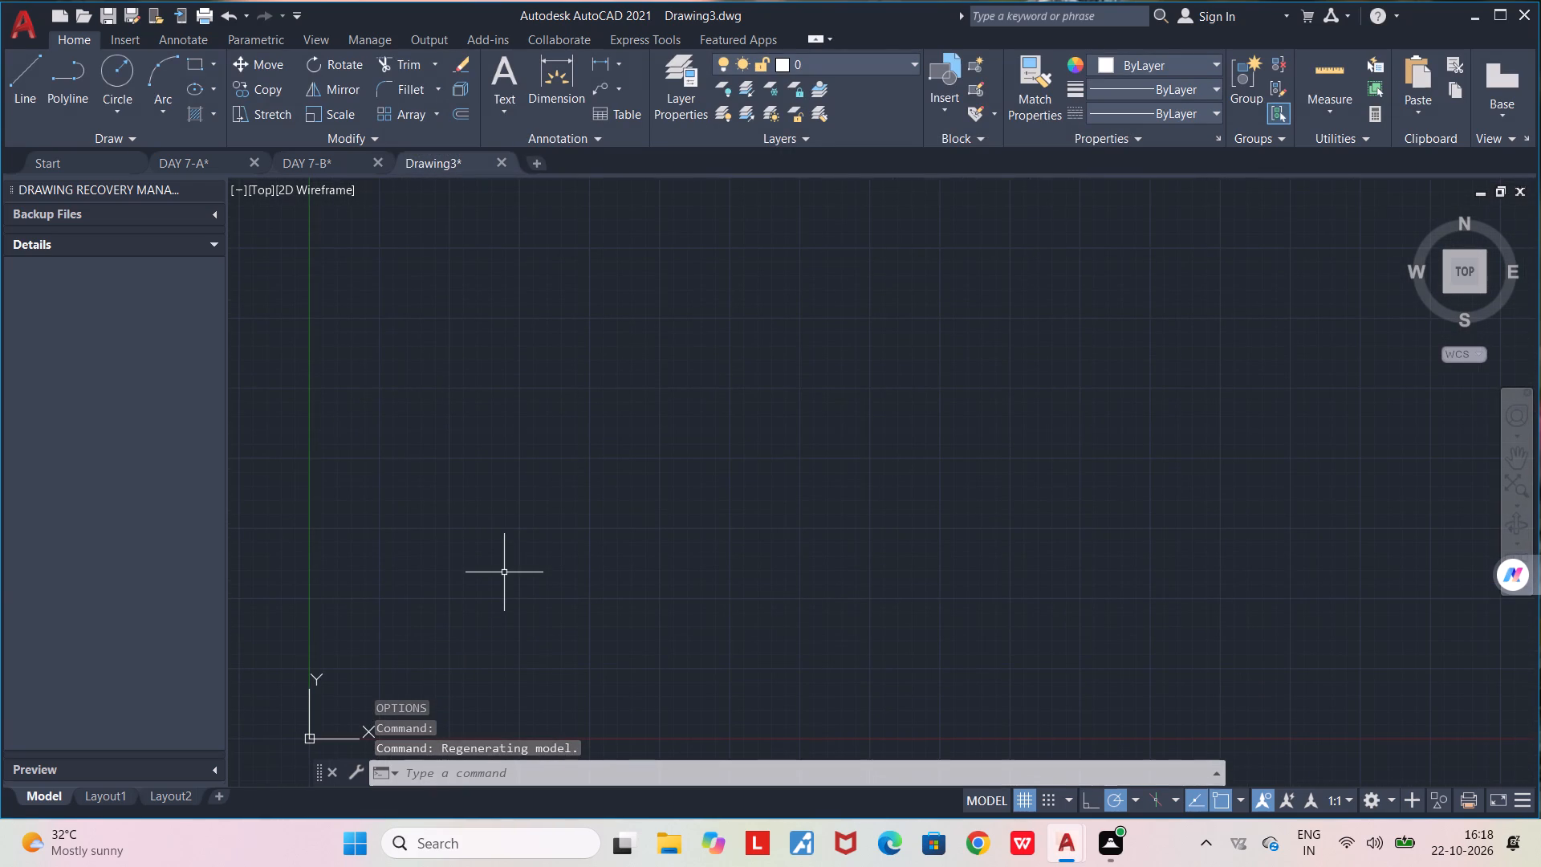
pyautogui.press('l')
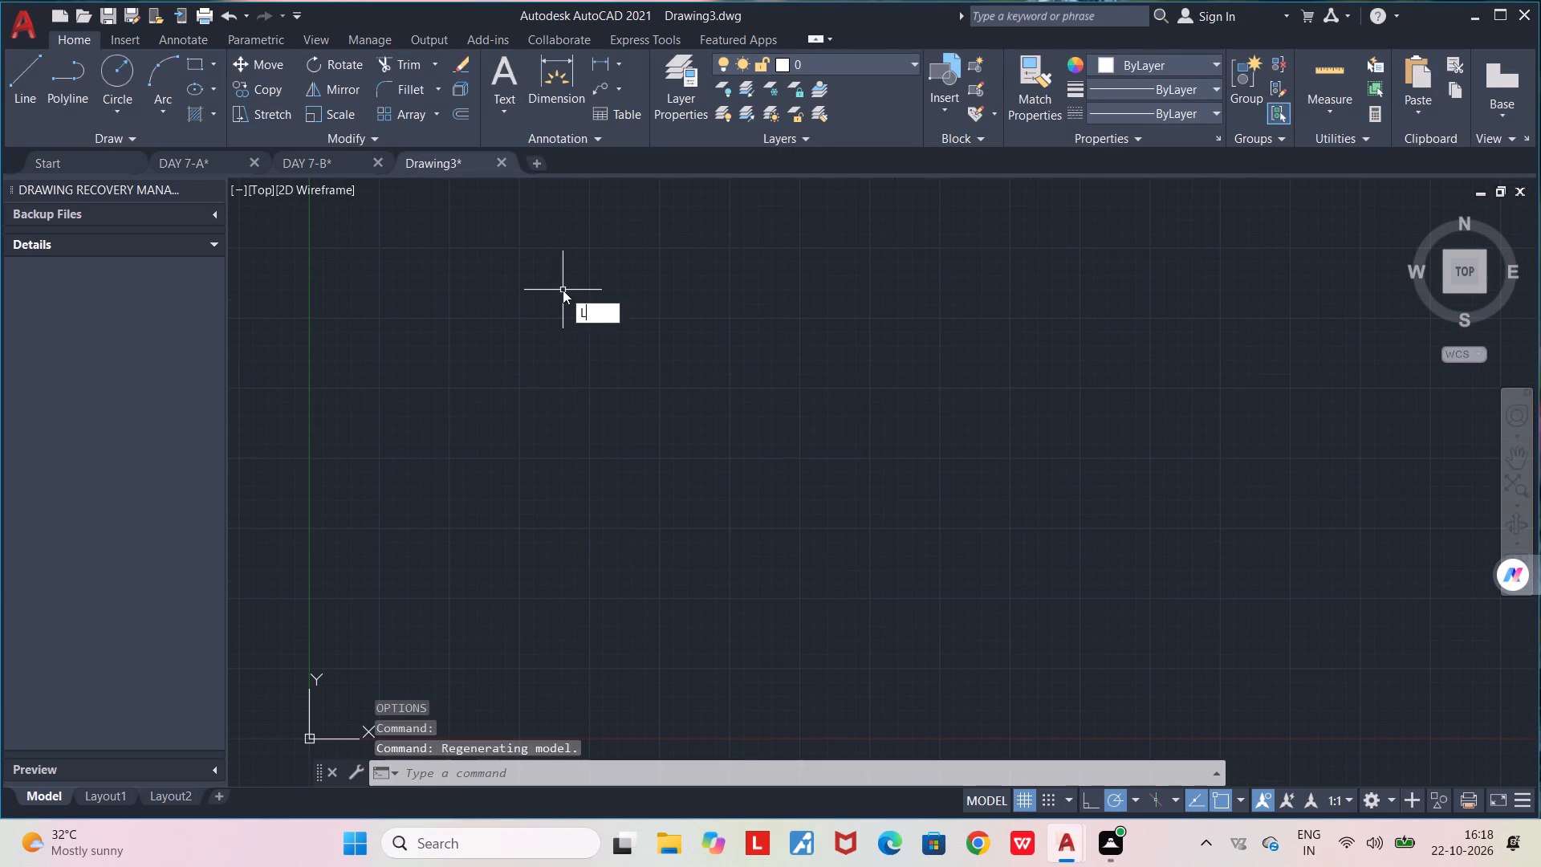
pyautogui.press('Return')
pyautogui.click(575, 250)
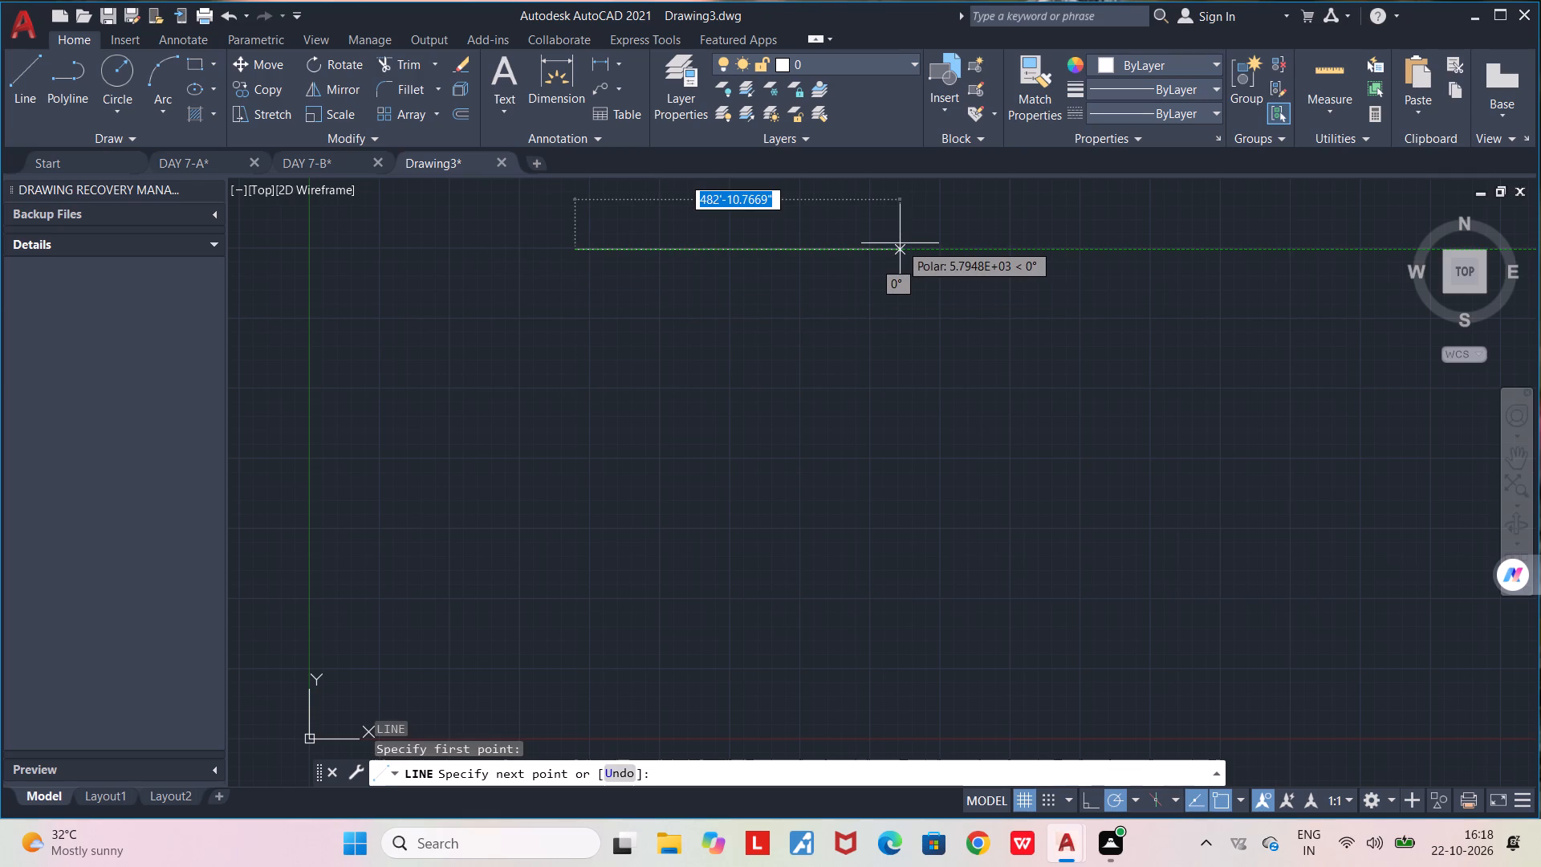
pyautogui.write("36'")
pyautogui.press('Return')
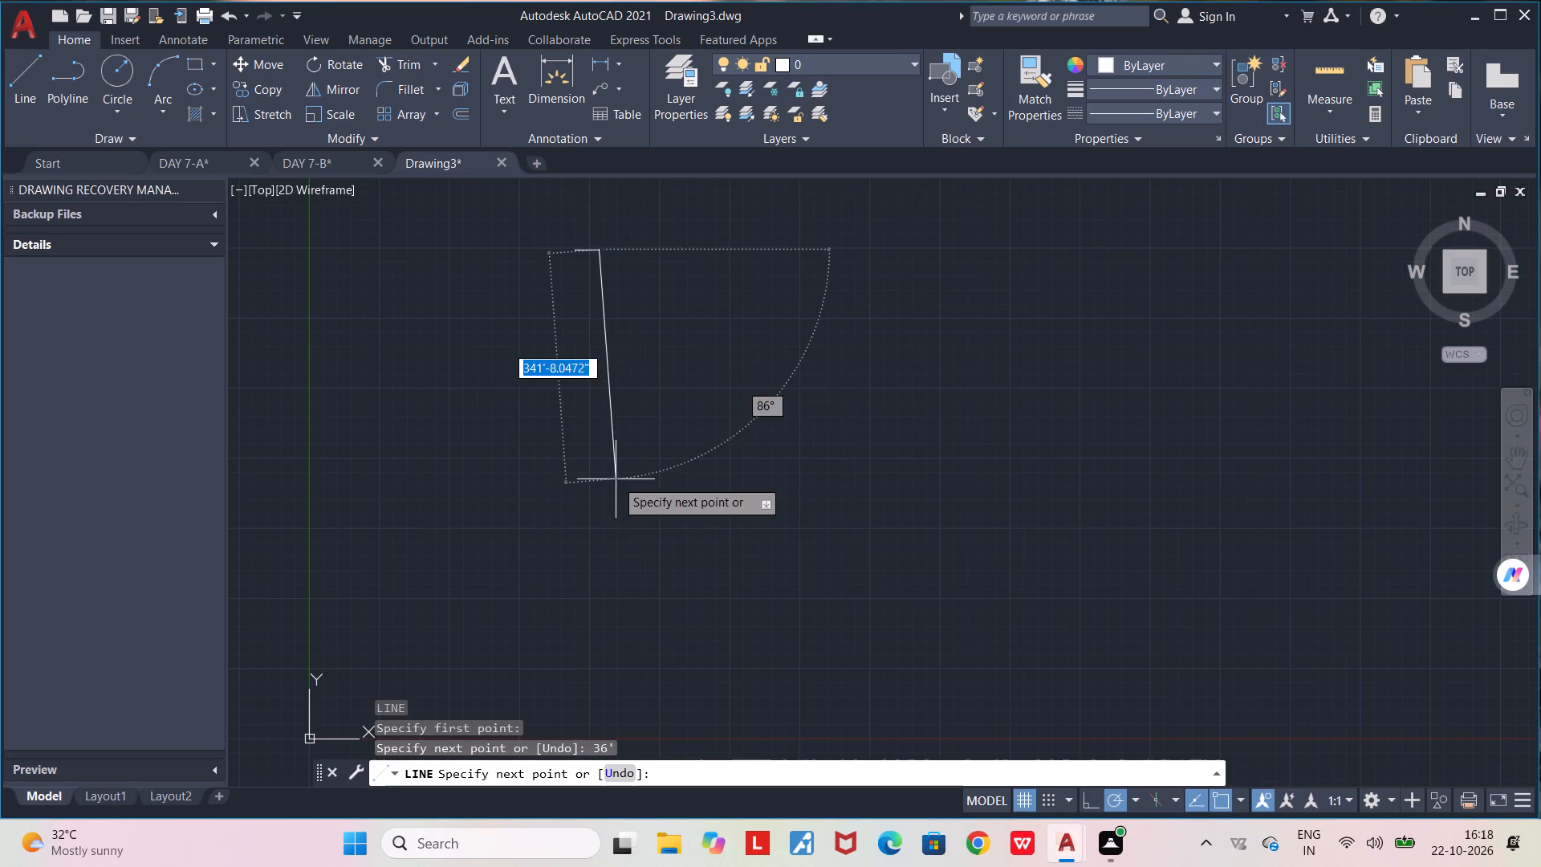
pyautogui.scroll(1, 616, 478)
pyautogui.moveTo(612, 474); pyautogui.dragTo(763, 746, button='middle')
pyautogui.scroll(3, 738, 461)
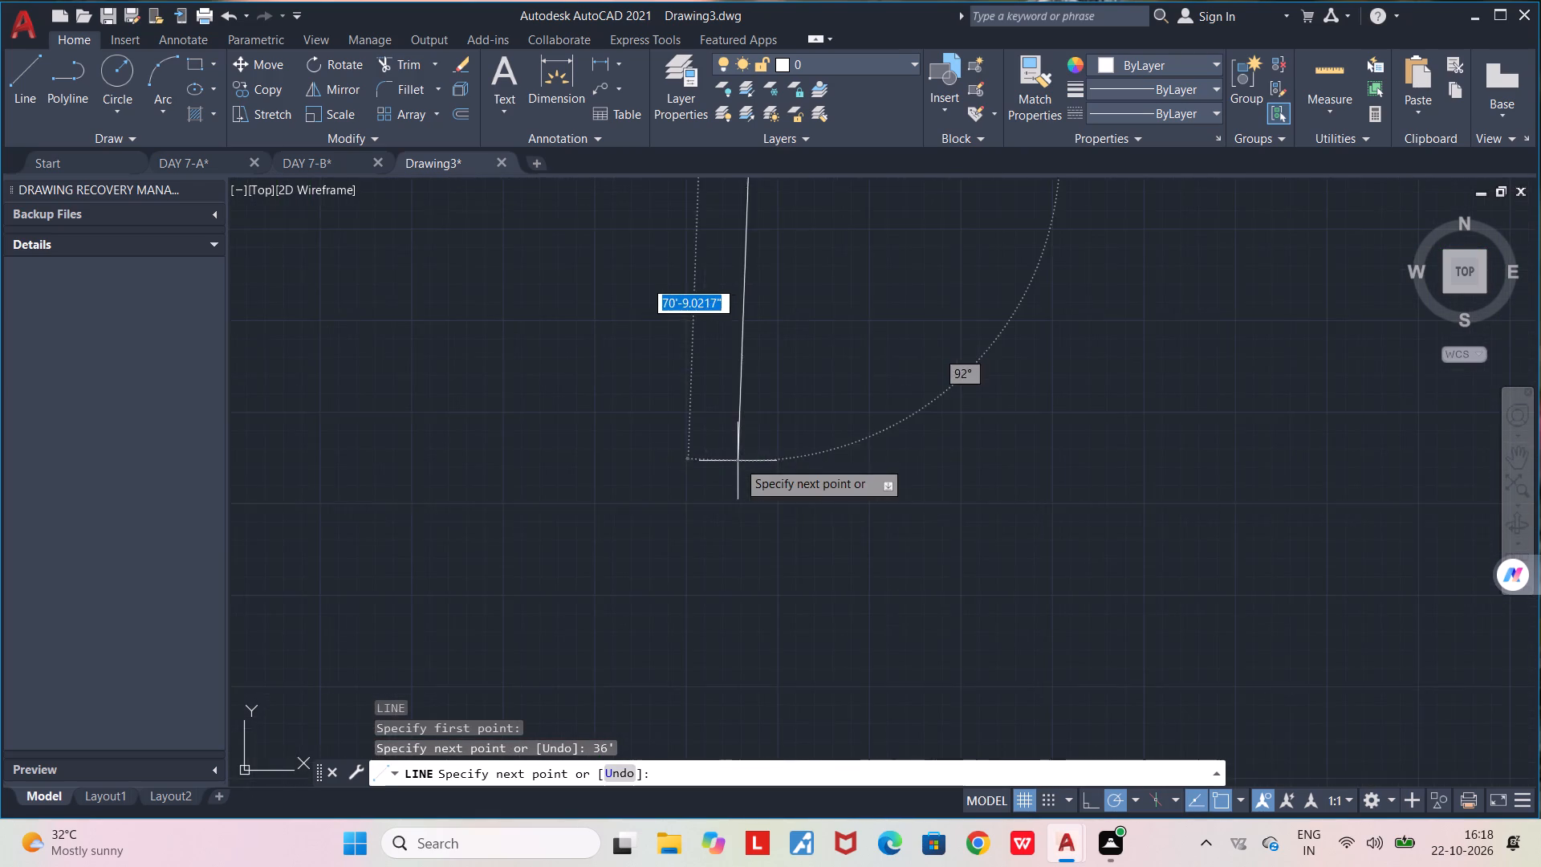
pyautogui.moveTo(737, 475); pyautogui.dragTo(814, 653, button='middle')
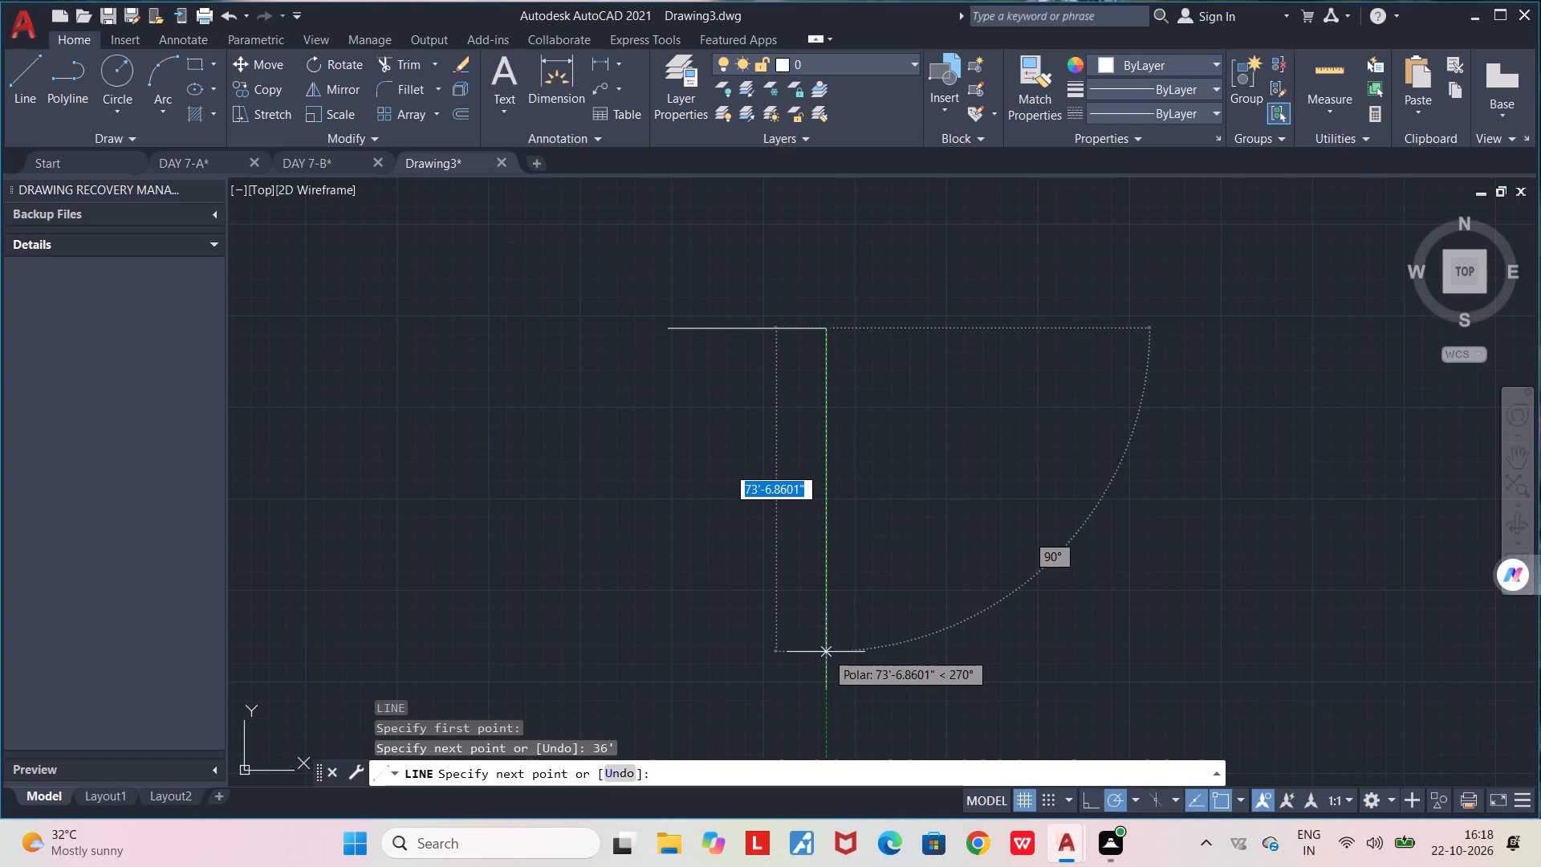
pyautogui.write("50'")
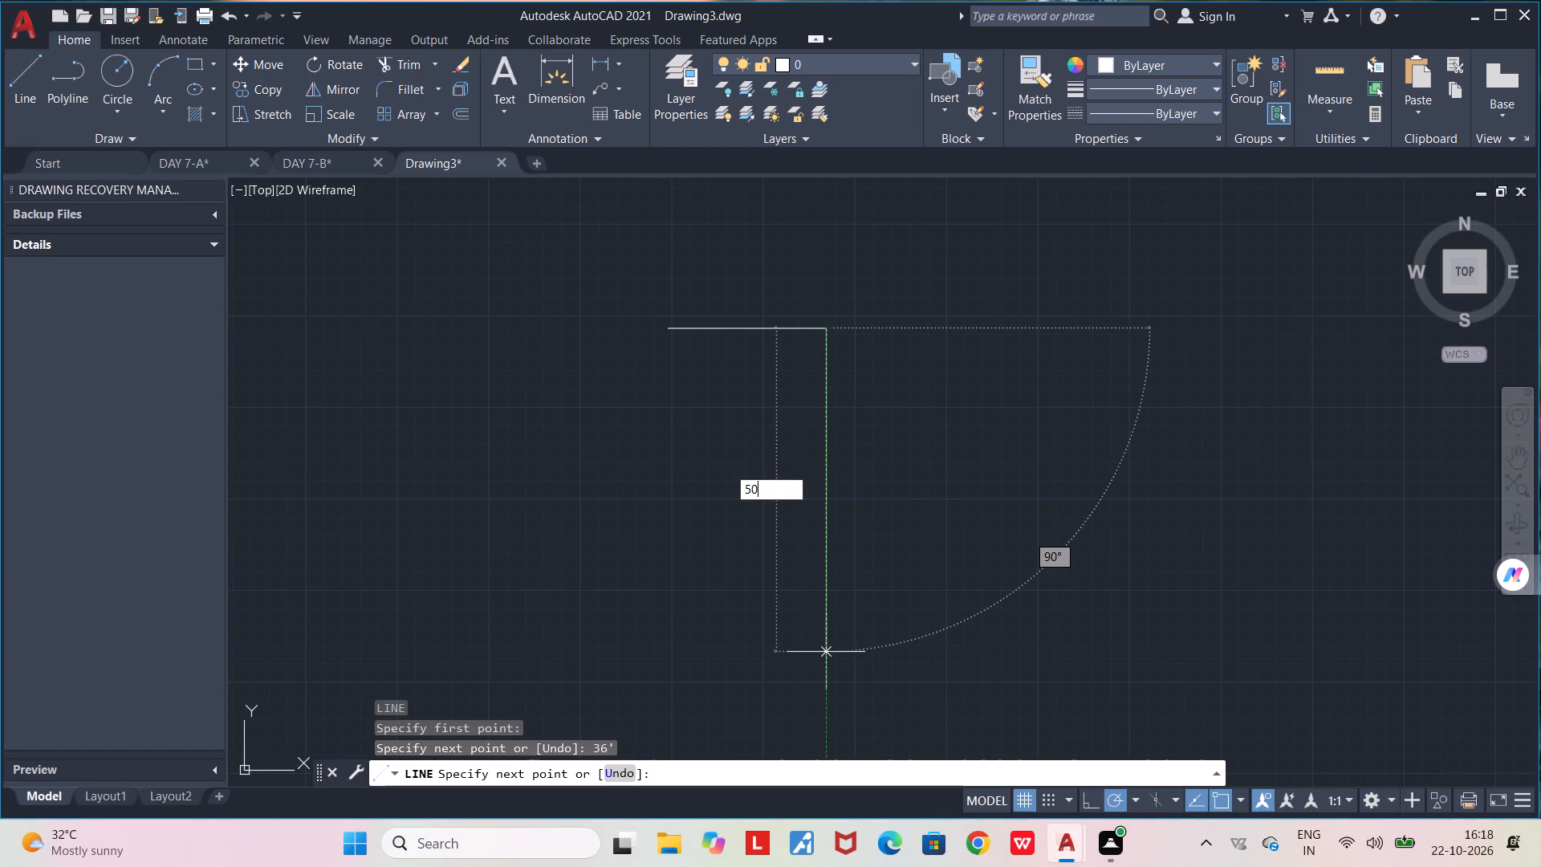
pyautogui.press('Return')
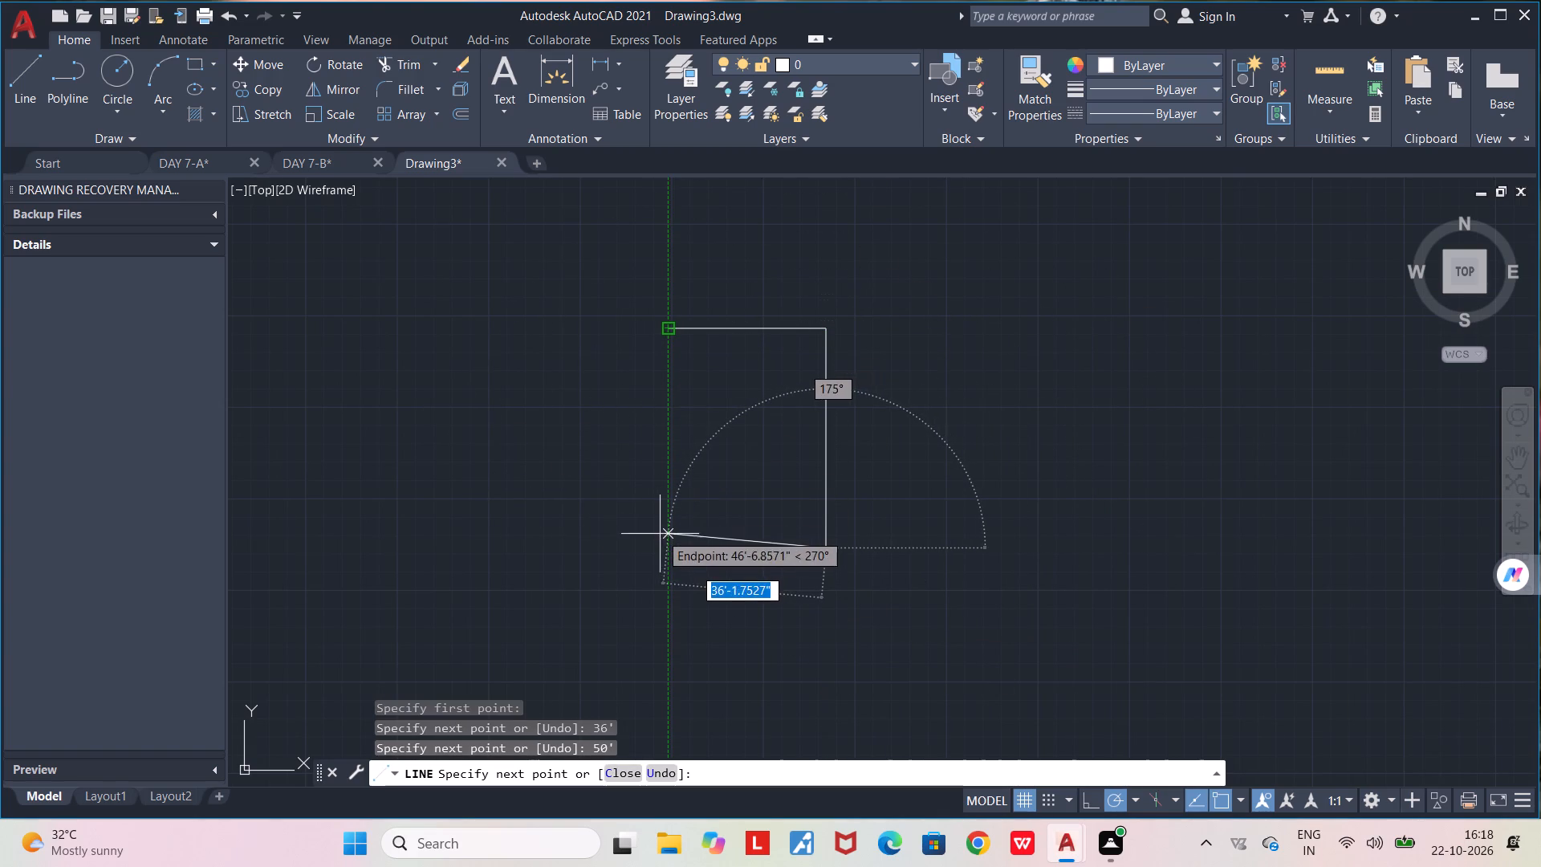
pyautogui.click(668, 547)
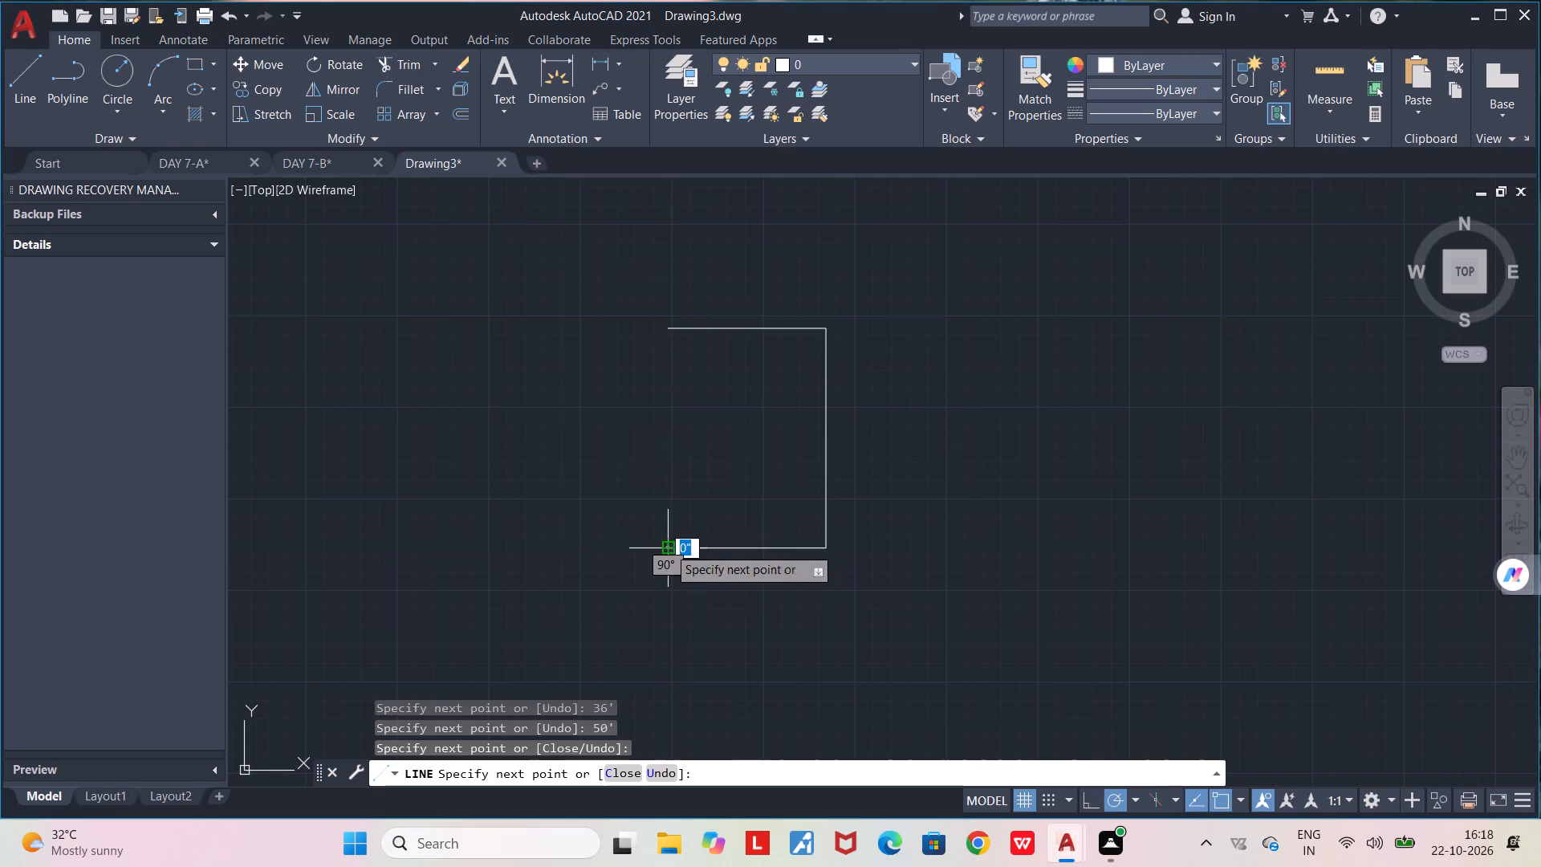
pyautogui.click(667, 332)
pyautogui.press('space')
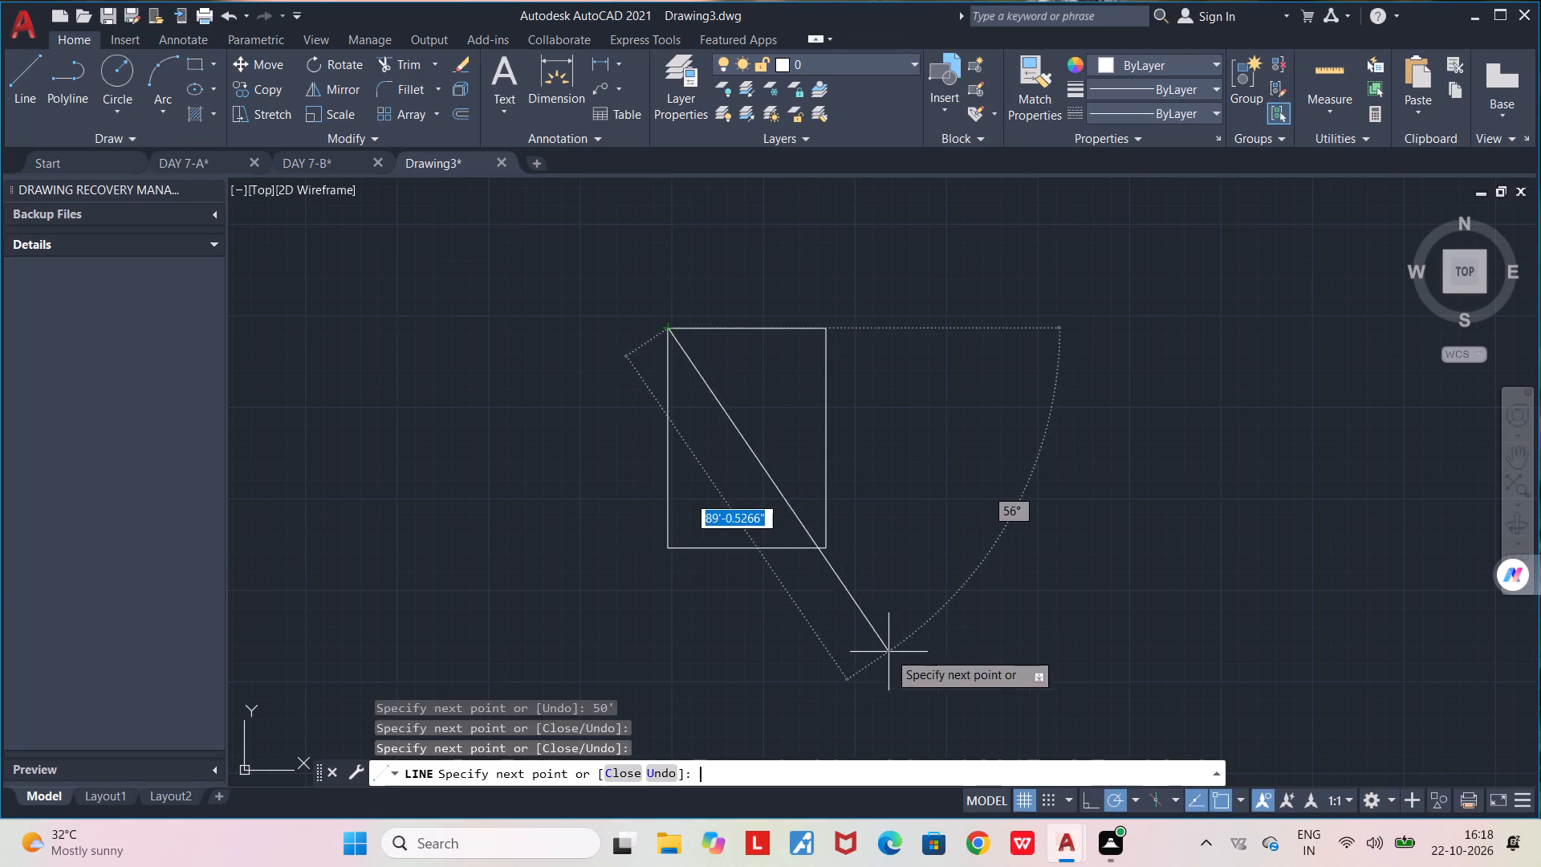
# Offset the rectangle's bottom line 7' inward.
pyautogui.scroll(1, 781, 486)
pyautogui.moveTo(742, 476); pyautogui.dragTo(827, 525, button='middle')
pyautogui.scroll(1, 817, 523)
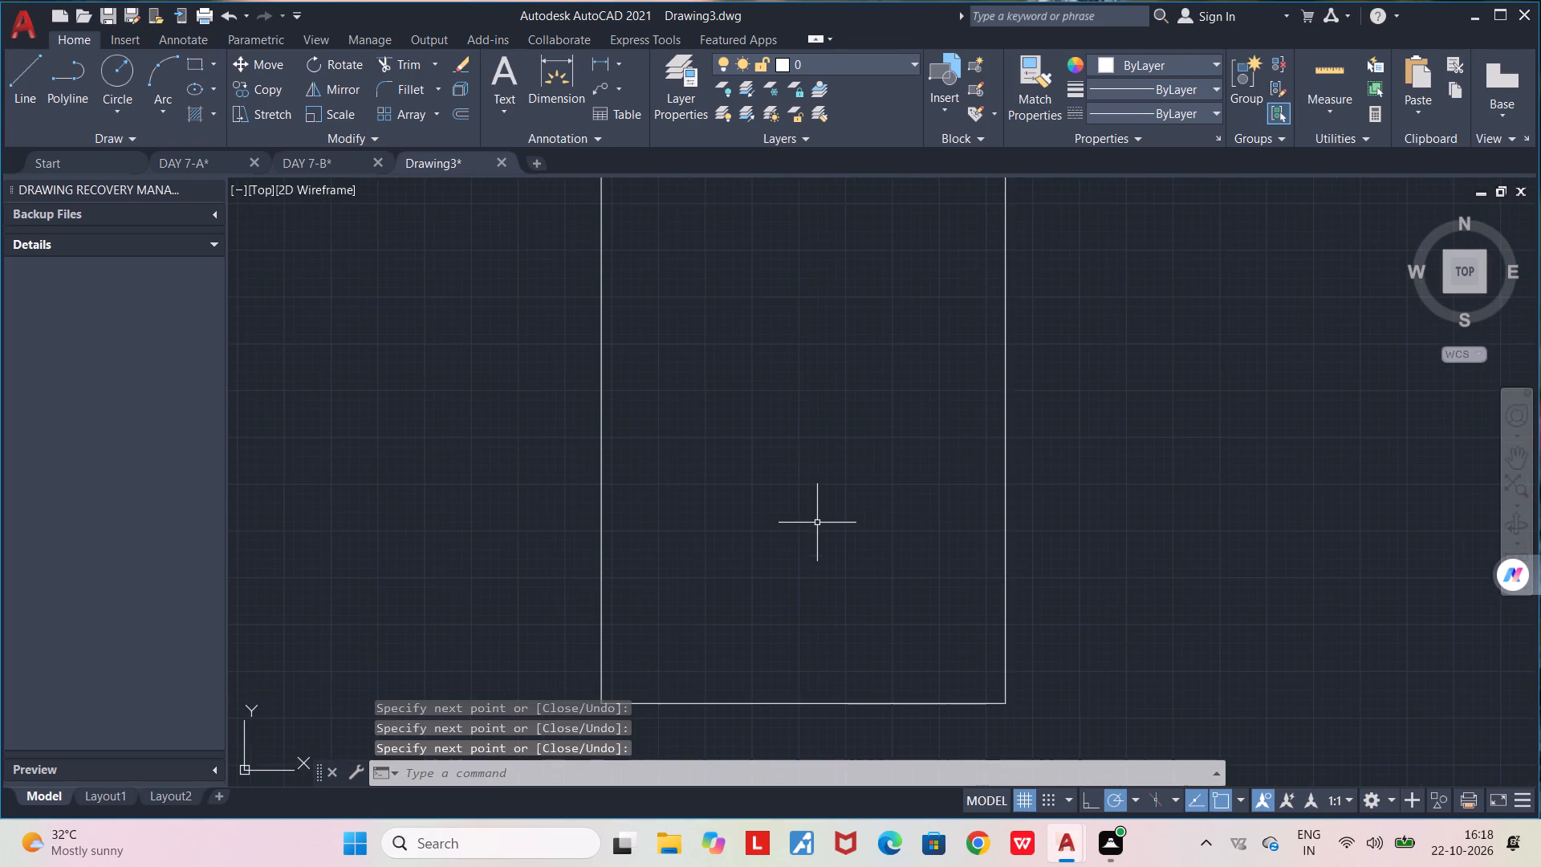
pyautogui.moveTo(817, 539); pyautogui.dragTo(844, 582, button='middle')
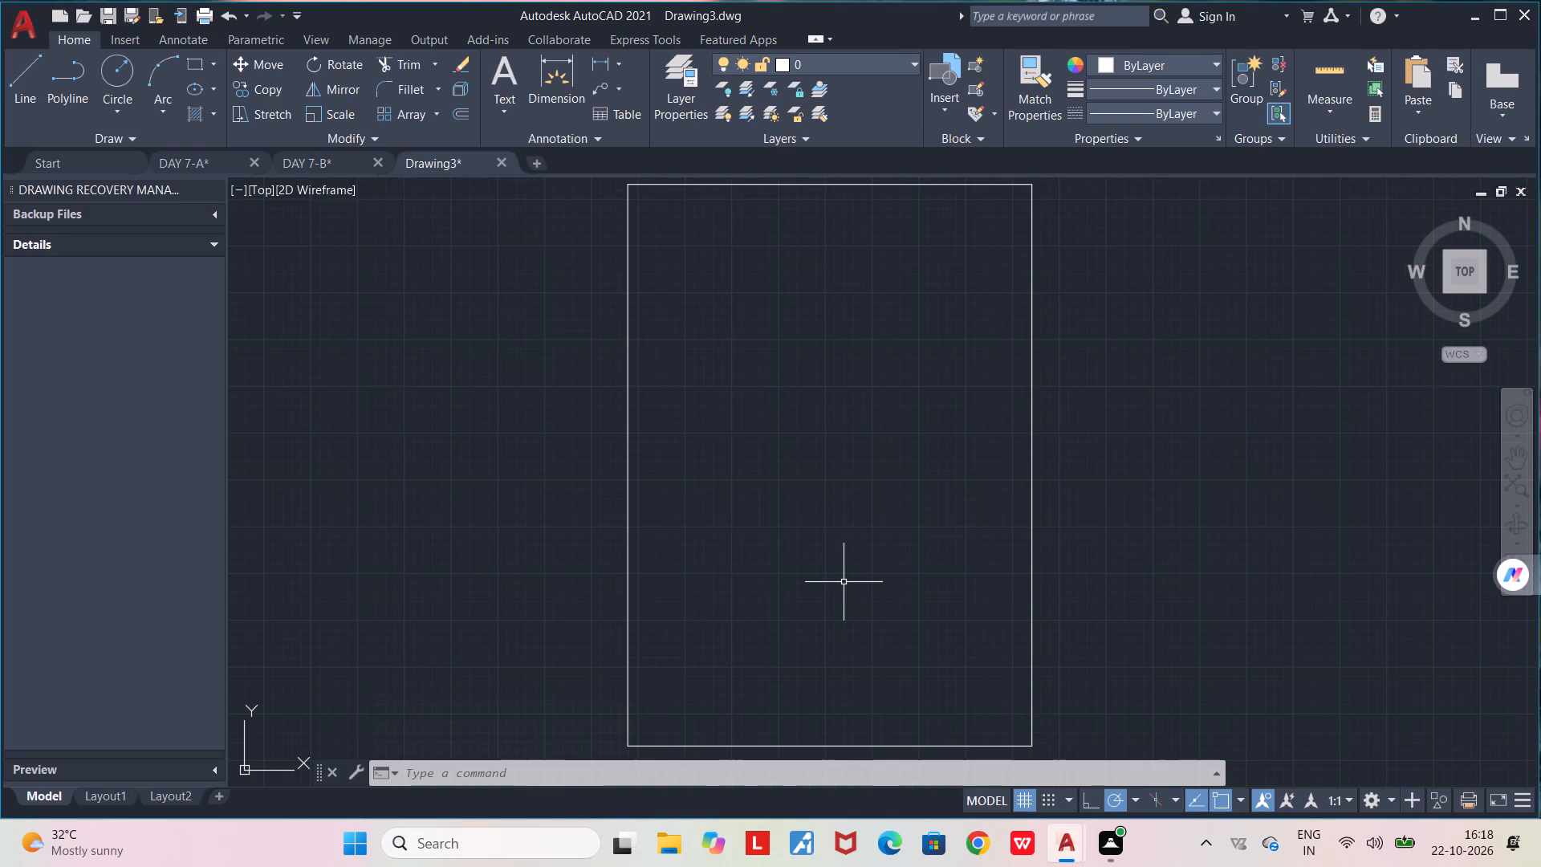
pyautogui.moveTo(834, 574); pyautogui.dragTo(831, 513, button='middle')
pyautogui.moveTo(831, 513); pyautogui.dragTo(829, 474, button='middle')
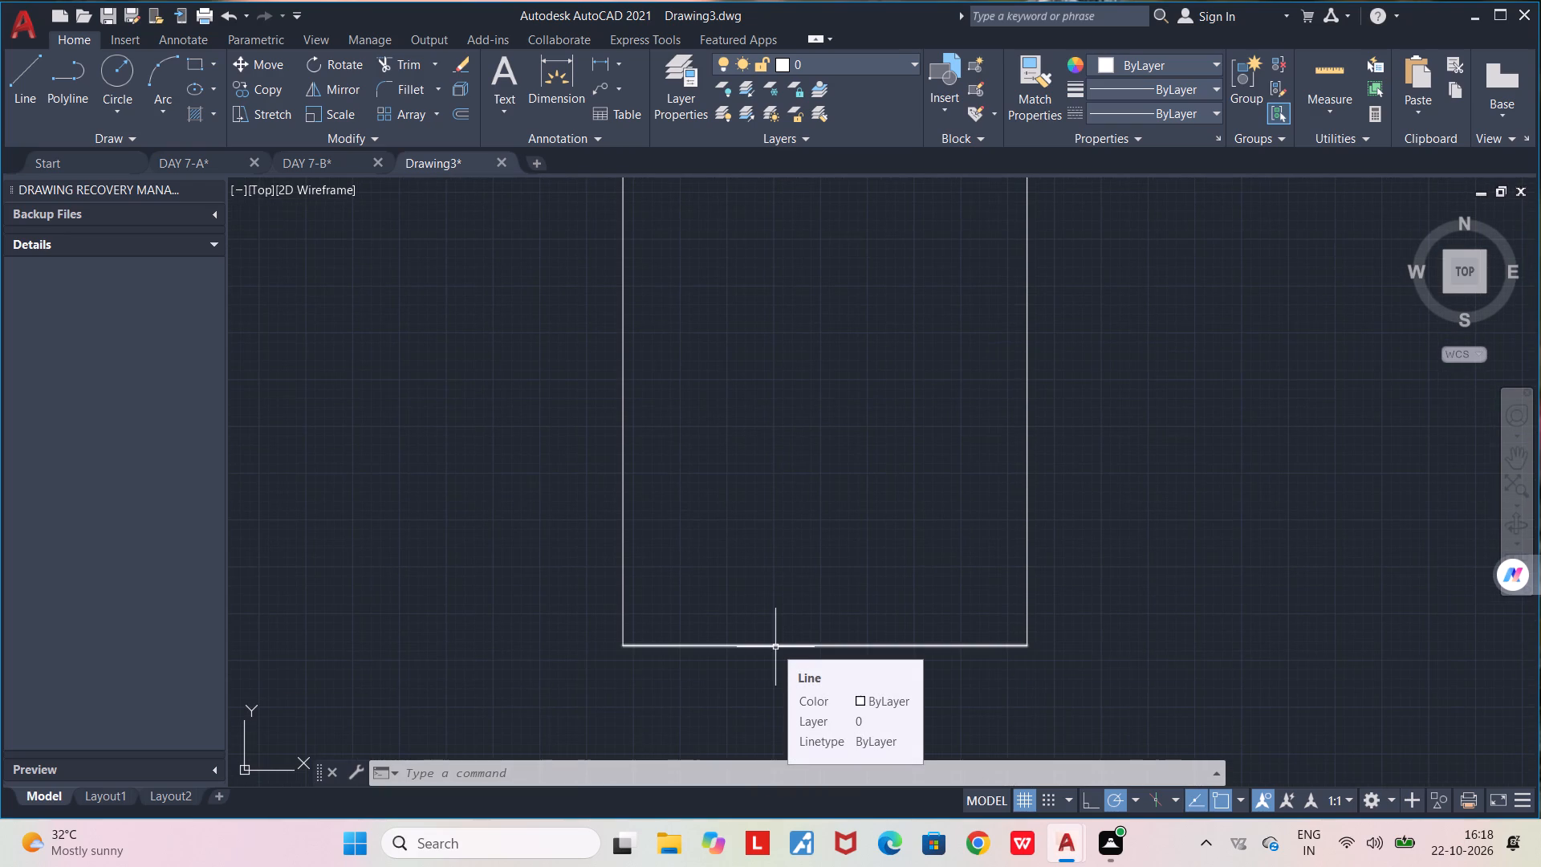
pyautogui.press('o')
pyautogui.write('FF')
pyautogui.press('Return')
pyautogui.click(775, 647)
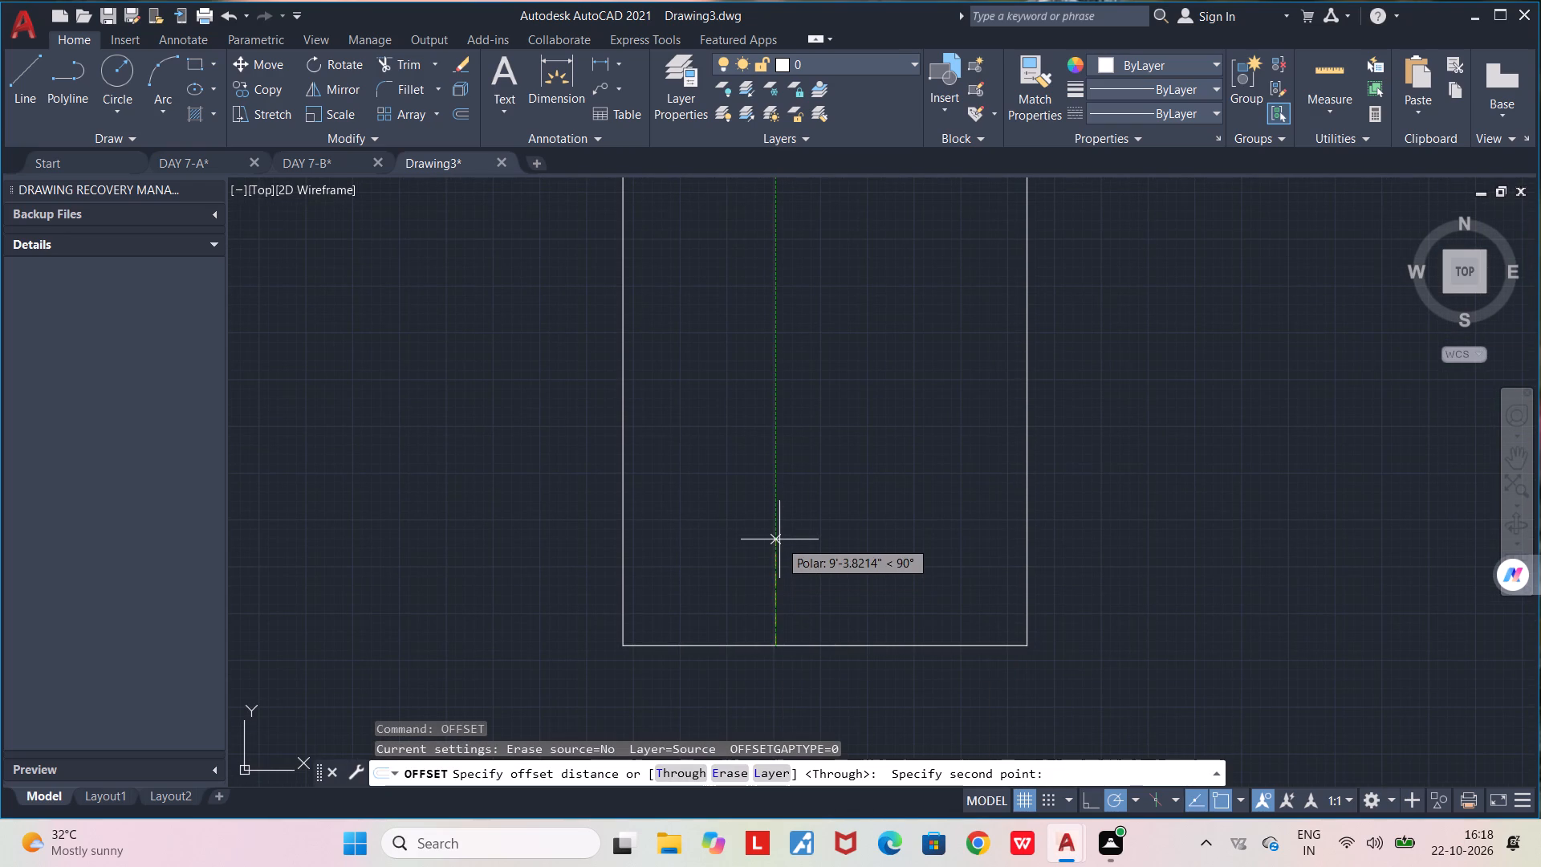
pyautogui.write("7'")
pyautogui.press('Return')
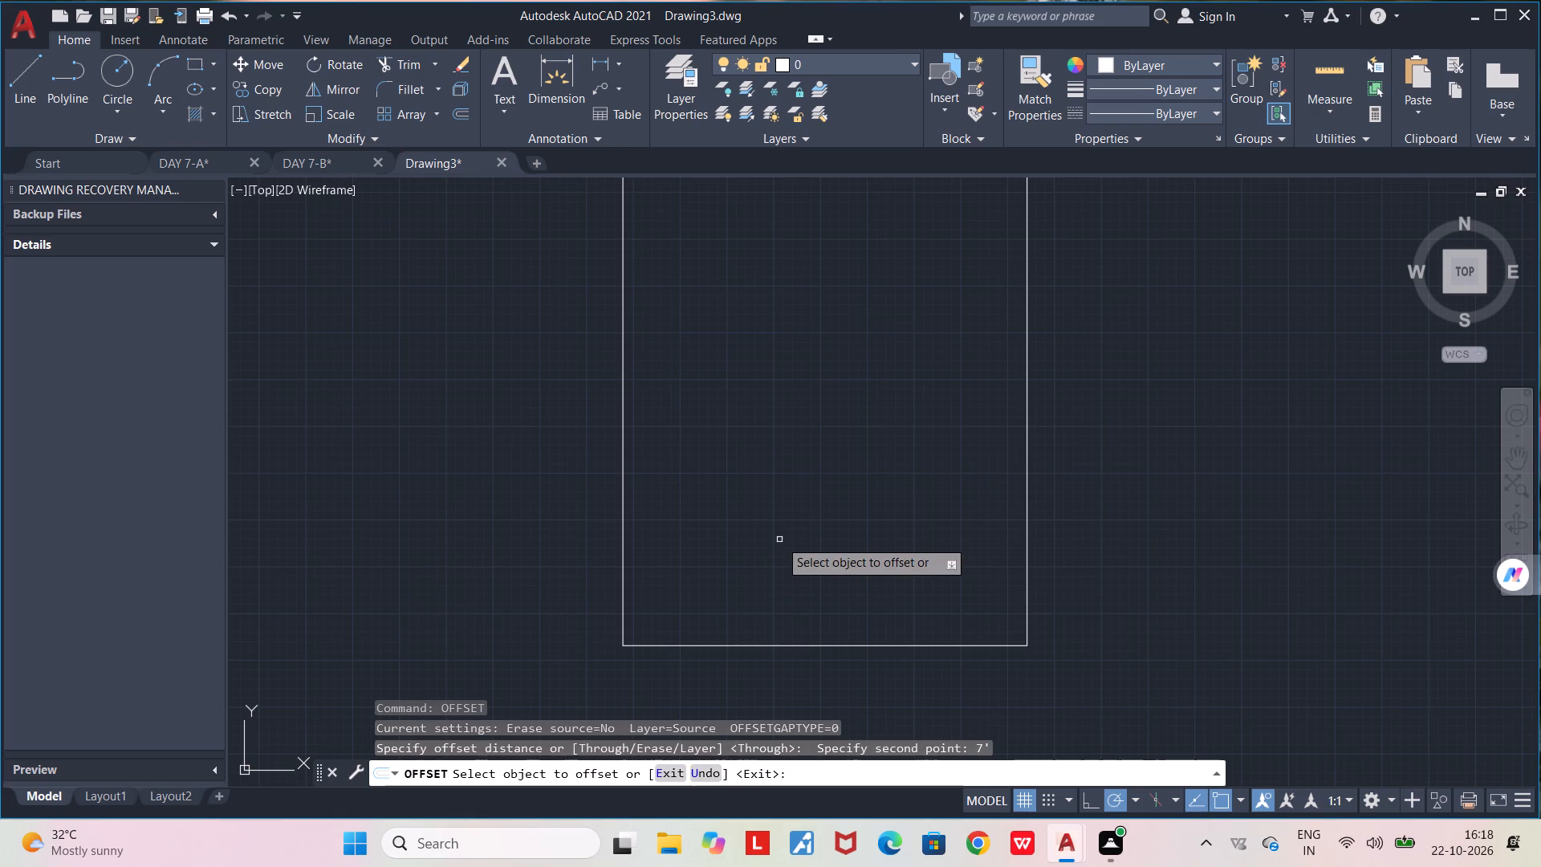
pyautogui.click(767, 645)
pyautogui.click(766, 605)
pyautogui.press('space')
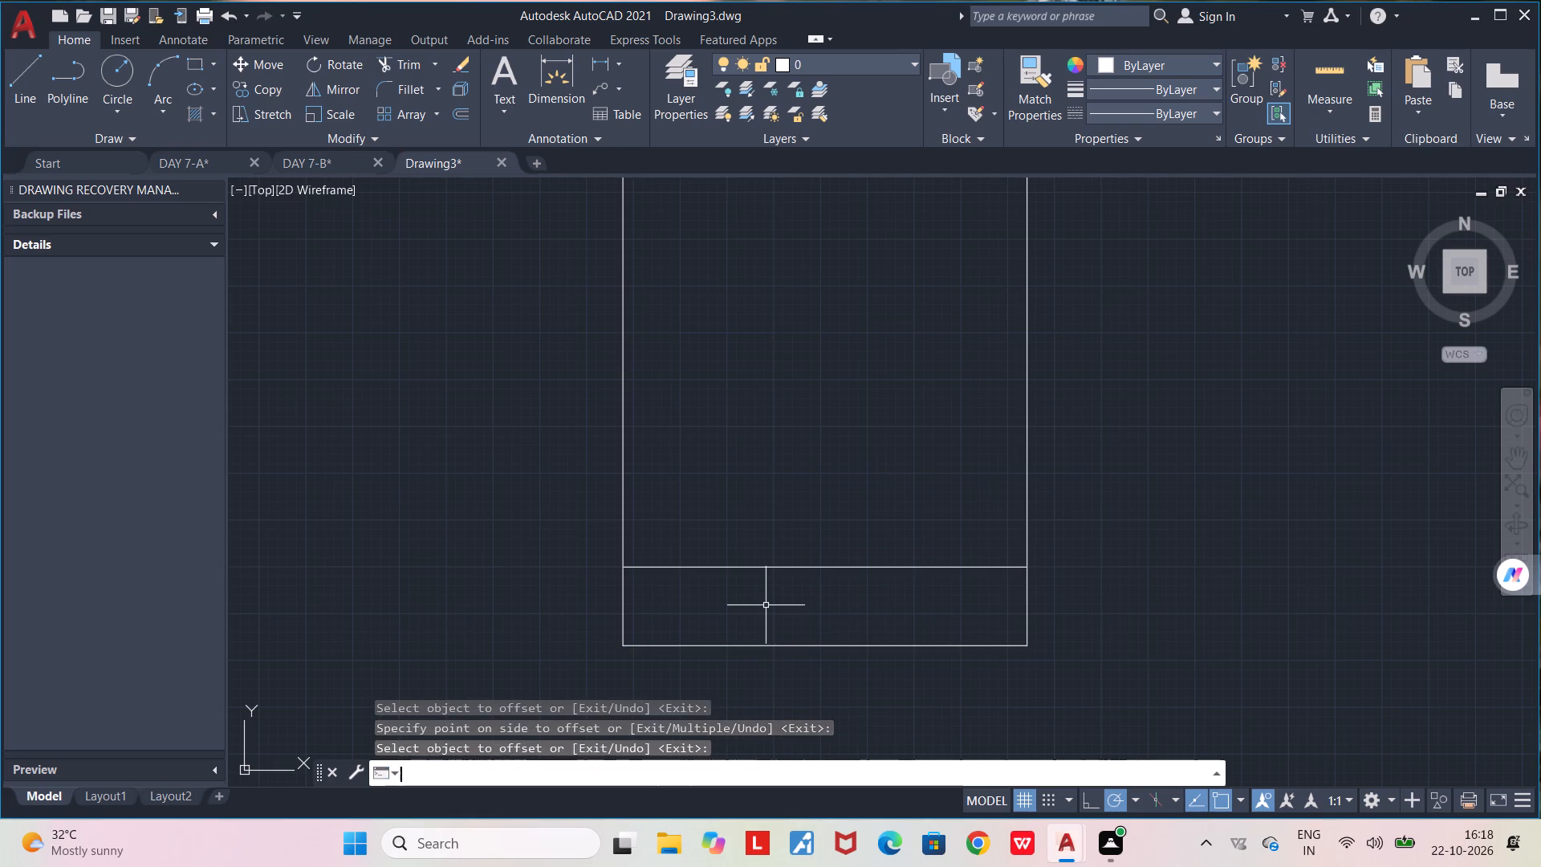
# Offset the rectangle's right, left and top lines 2' inward.
pyautogui.press('space')
pyautogui.click(1029, 402)
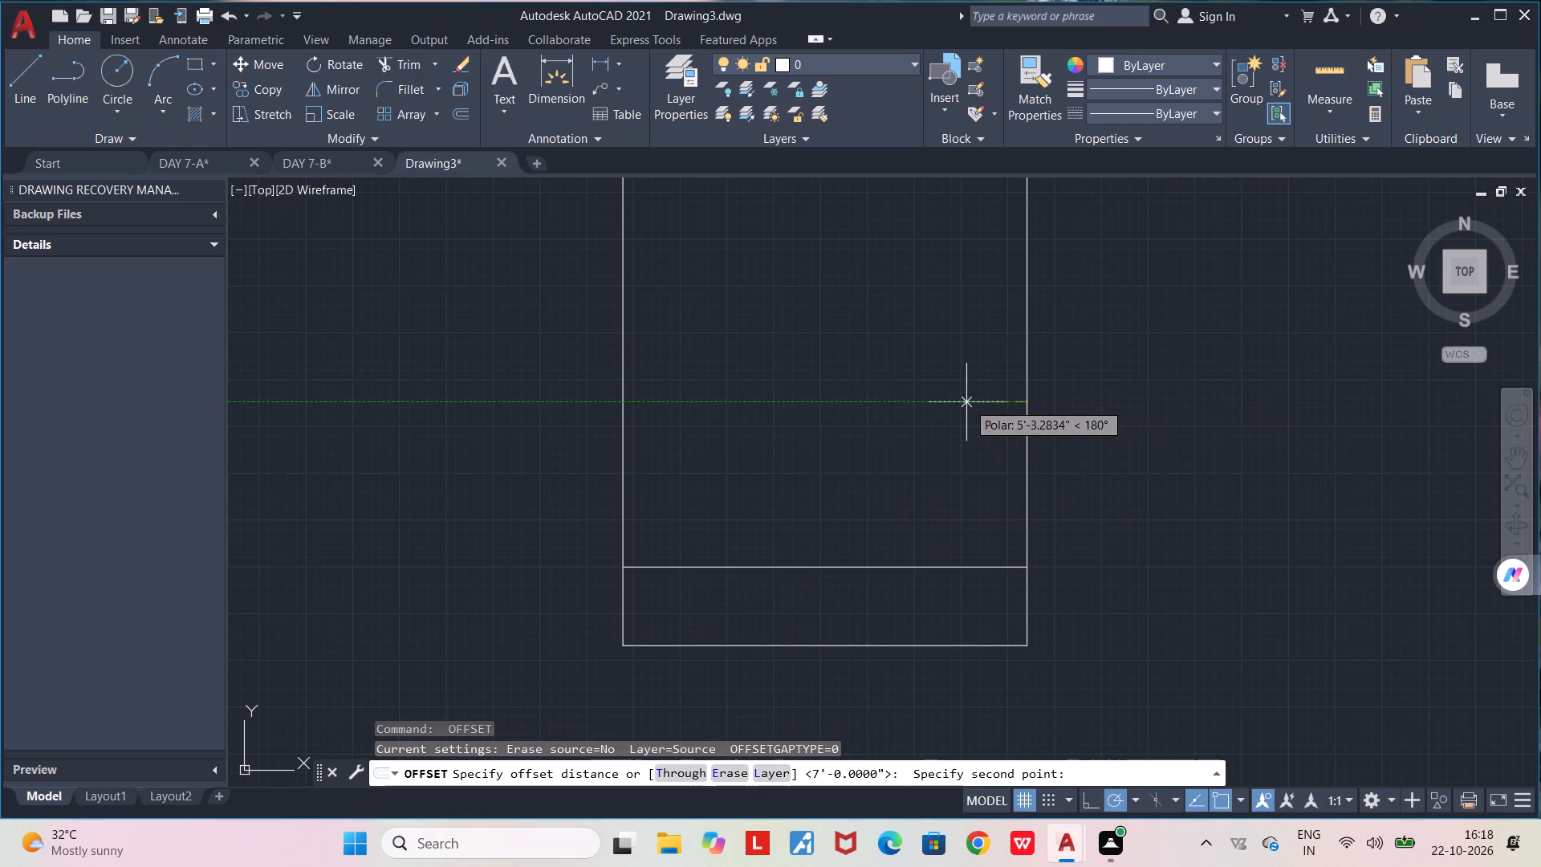
pyautogui.write("2'")
pyautogui.press('Return')
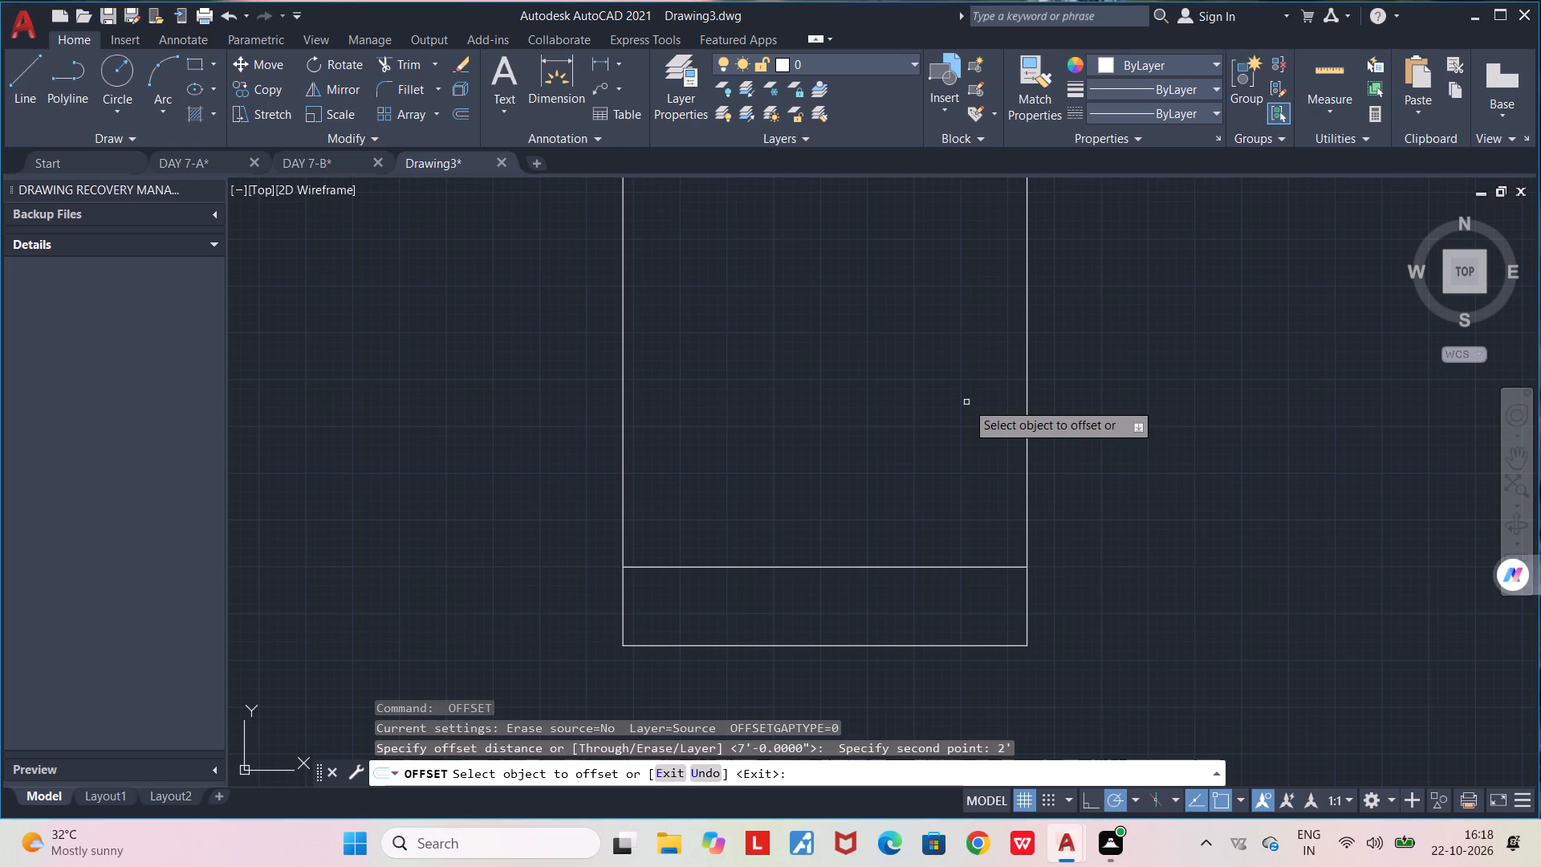
pyautogui.click(1028, 385)
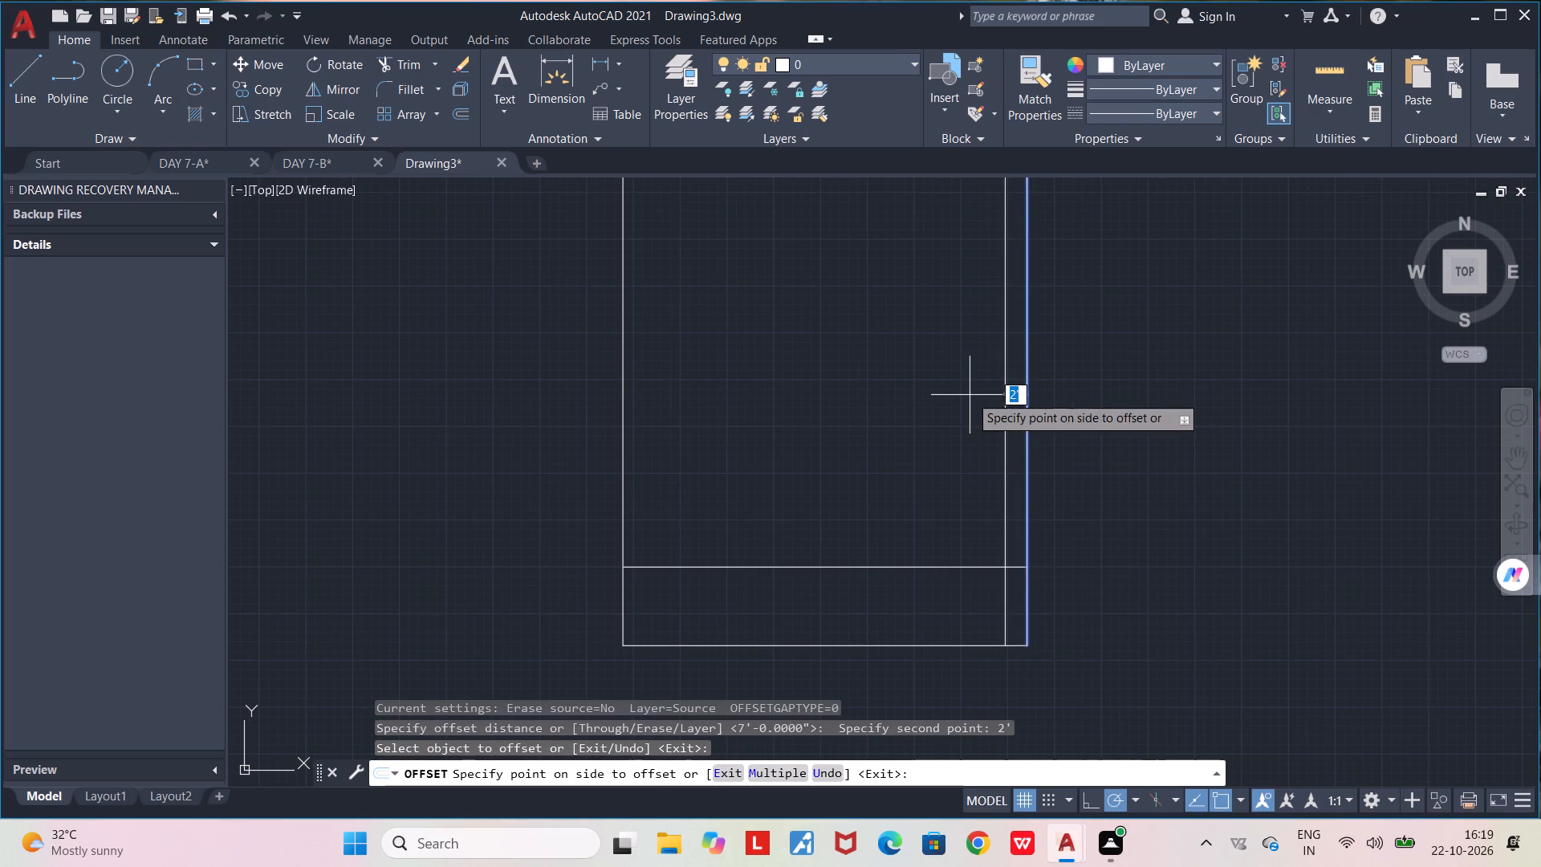
pyautogui.click(967, 395)
pyautogui.click(623, 401)
pyautogui.click(657, 410)
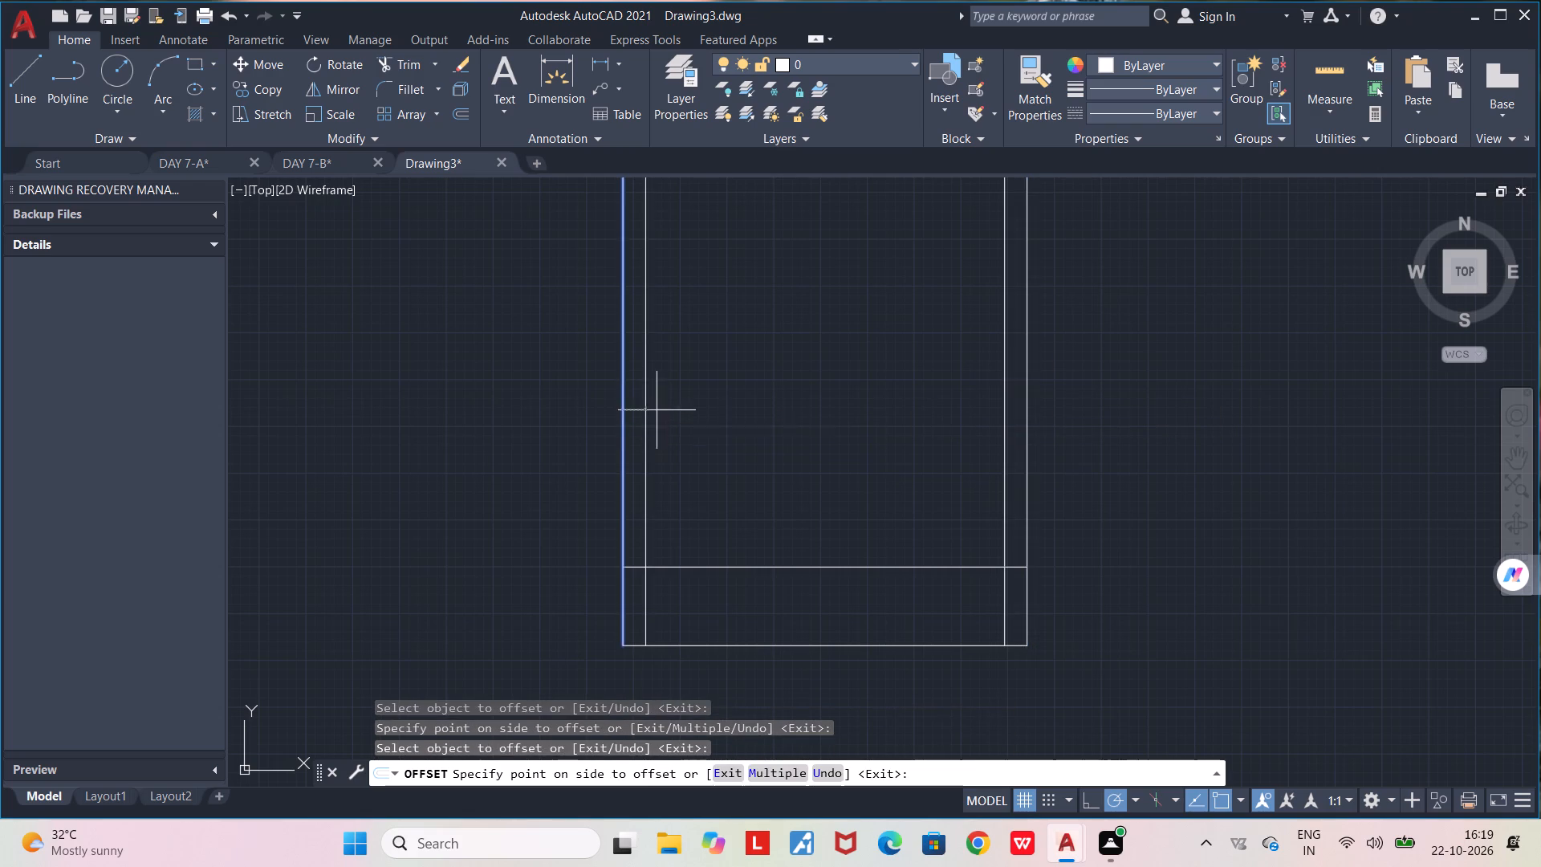
pyautogui.moveTo(713, 333); pyautogui.dragTo(683, 639, button='middle')
pyautogui.click(750, 392)
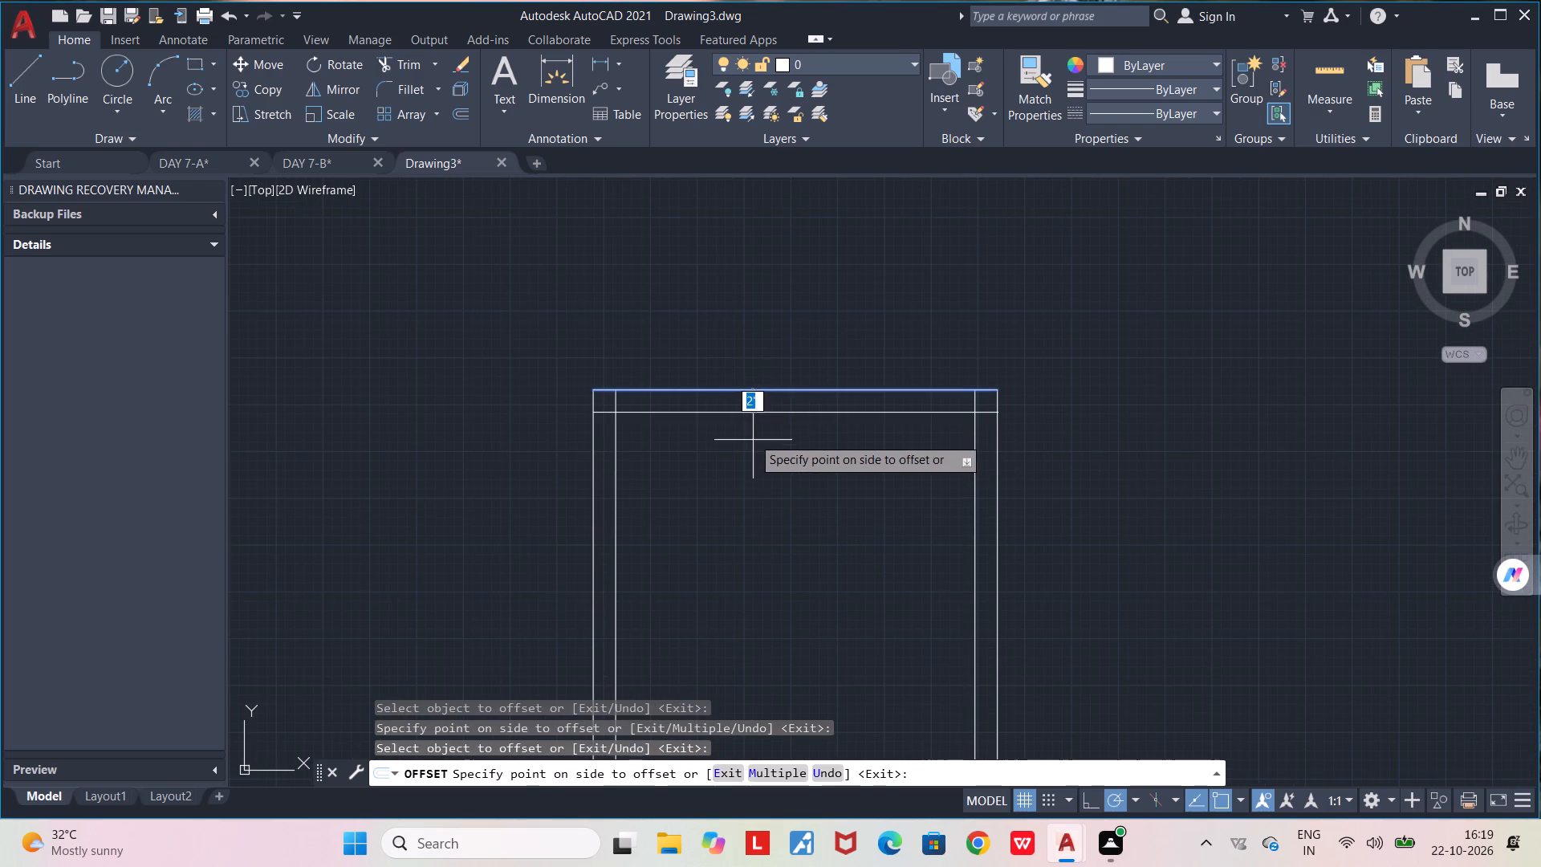
pyautogui.click(753, 448)
pyautogui.moveTo(778, 518); pyautogui.dragTo(786, 386, button='middle')
pyautogui.scroll(-2, 786, 386)
pyautogui.scroll(1, 779, 470)
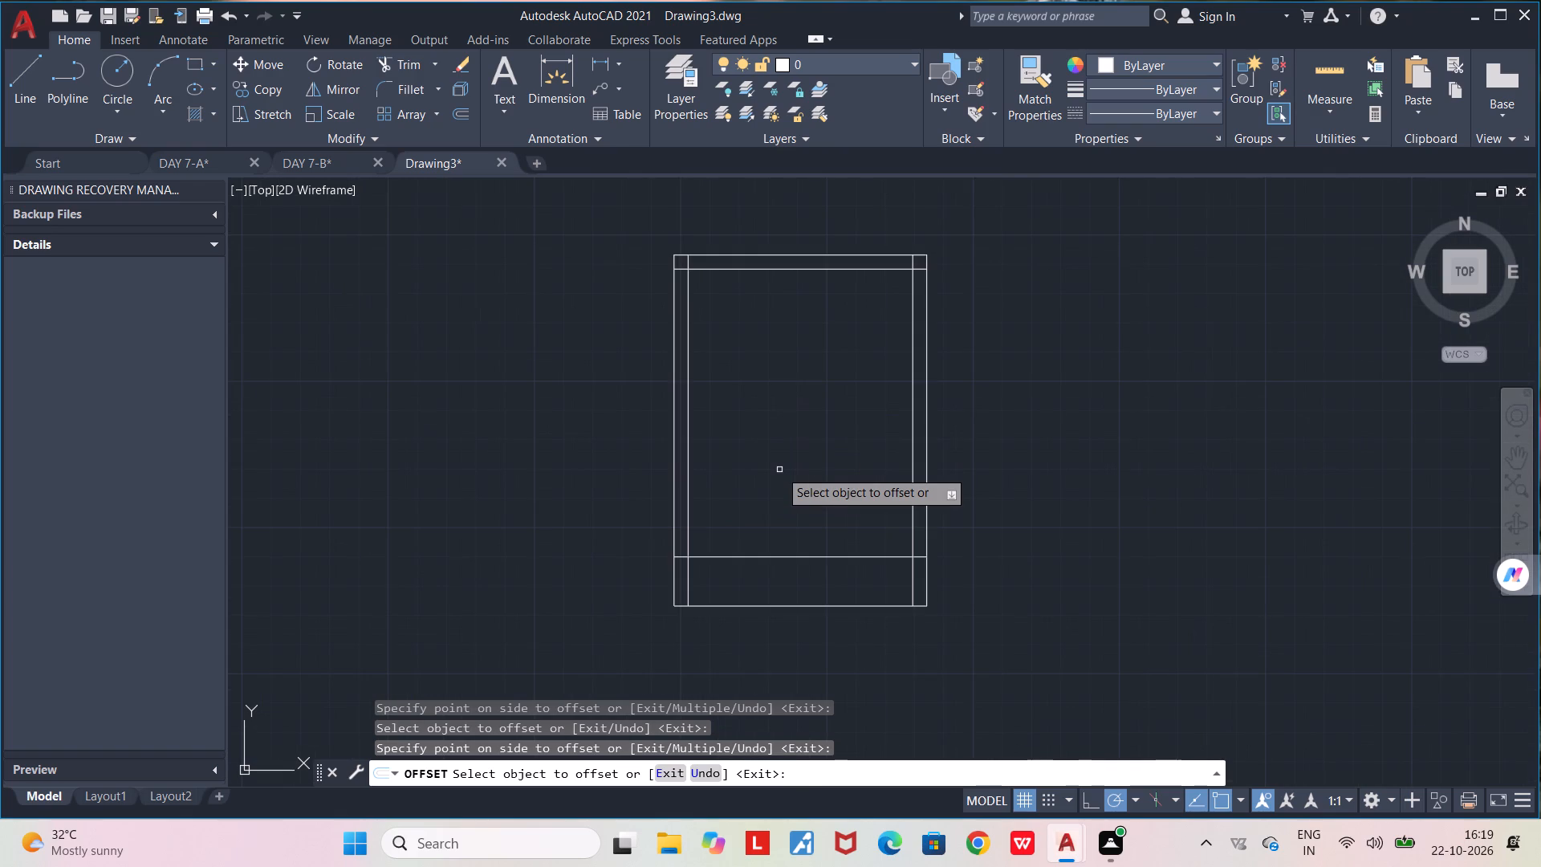
pyautogui.press('space')
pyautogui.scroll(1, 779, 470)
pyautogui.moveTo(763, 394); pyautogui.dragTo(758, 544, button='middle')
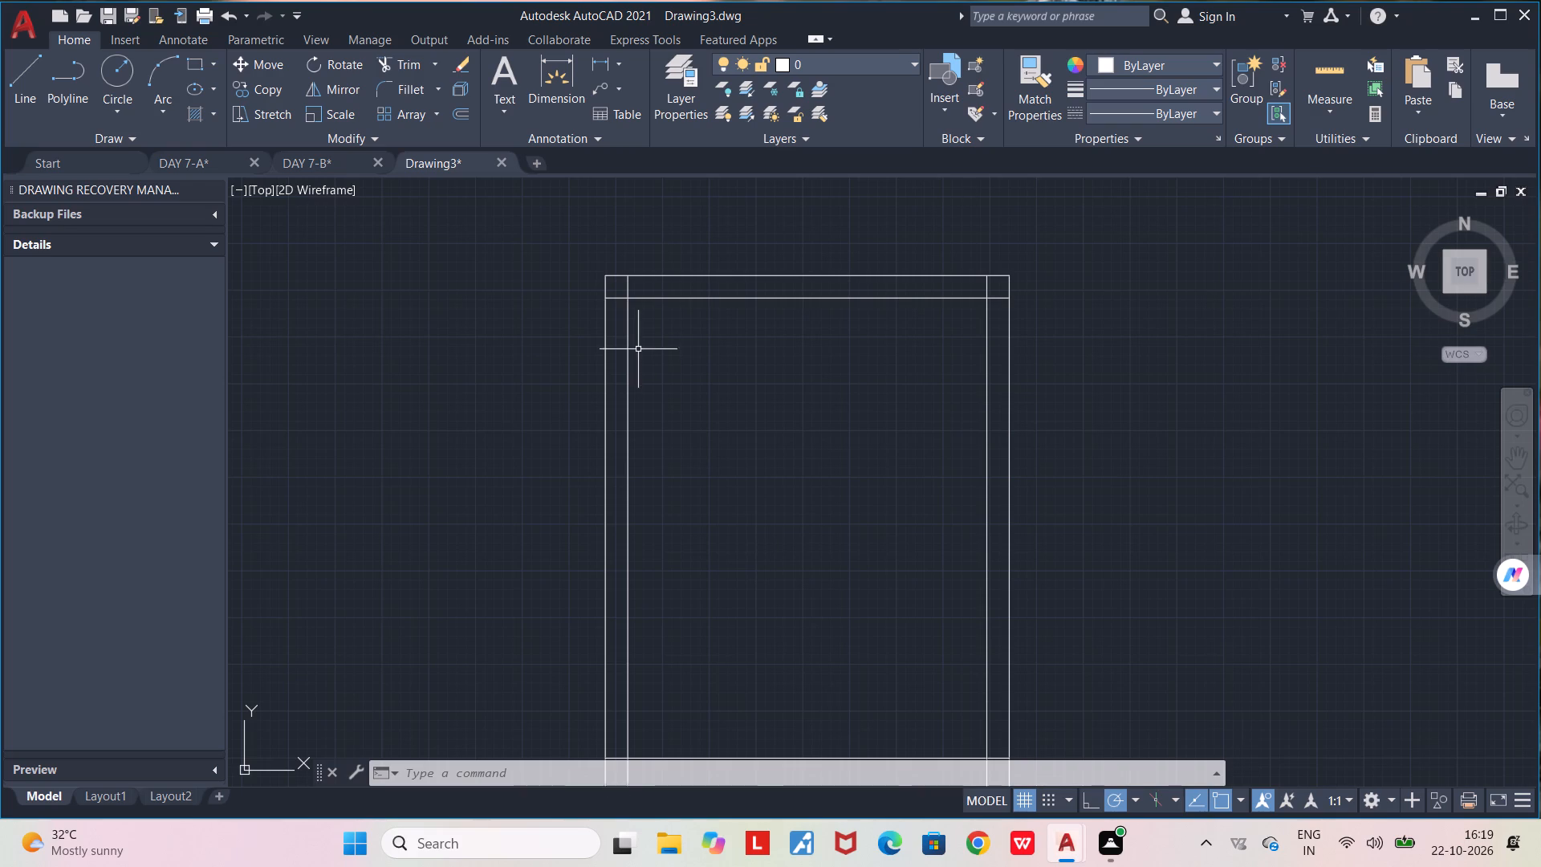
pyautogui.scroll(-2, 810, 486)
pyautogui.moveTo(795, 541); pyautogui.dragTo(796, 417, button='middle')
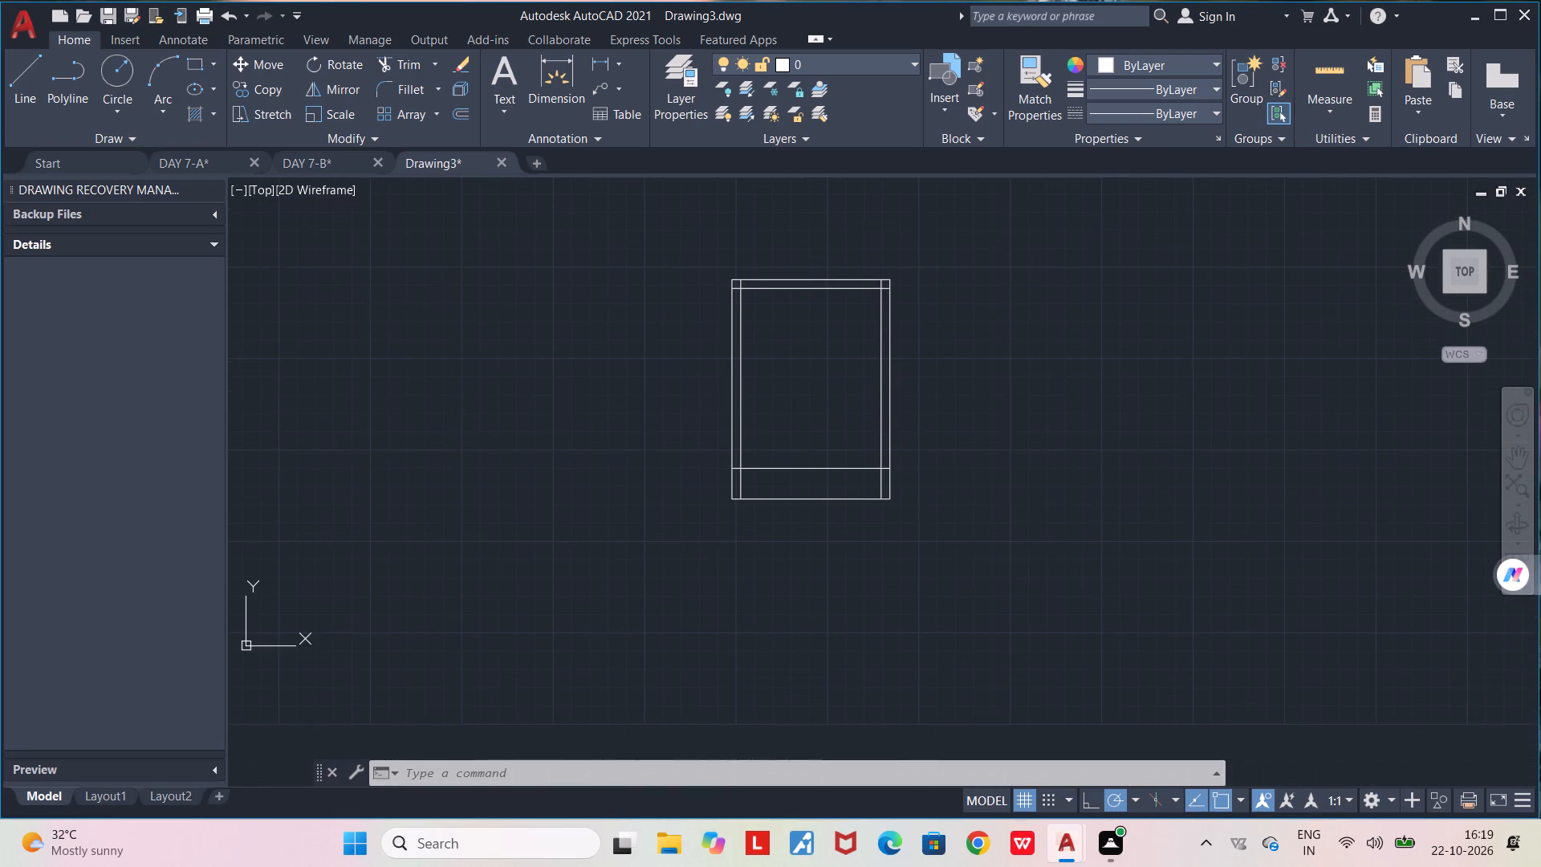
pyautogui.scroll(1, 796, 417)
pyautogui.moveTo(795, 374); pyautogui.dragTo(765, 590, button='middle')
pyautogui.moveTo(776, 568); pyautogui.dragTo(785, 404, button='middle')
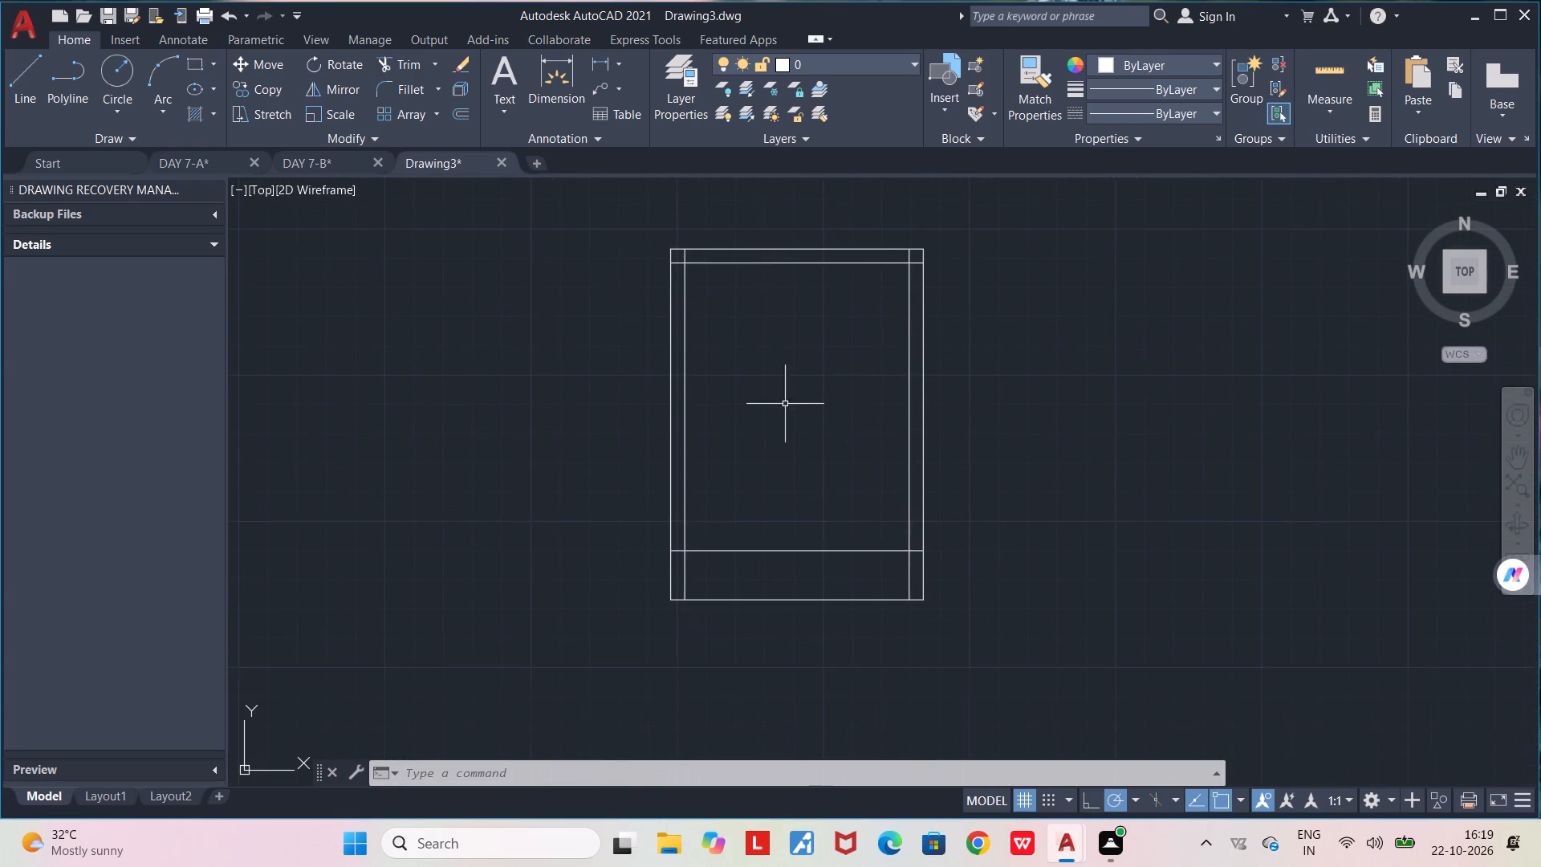
# Offset the inner top line 14' downward into the rectangle.
pyautogui.scroll(1, 775, 430)
pyautogui.moveTo(775, 430); pyautogui.dragTo(770, 474, button='middle')
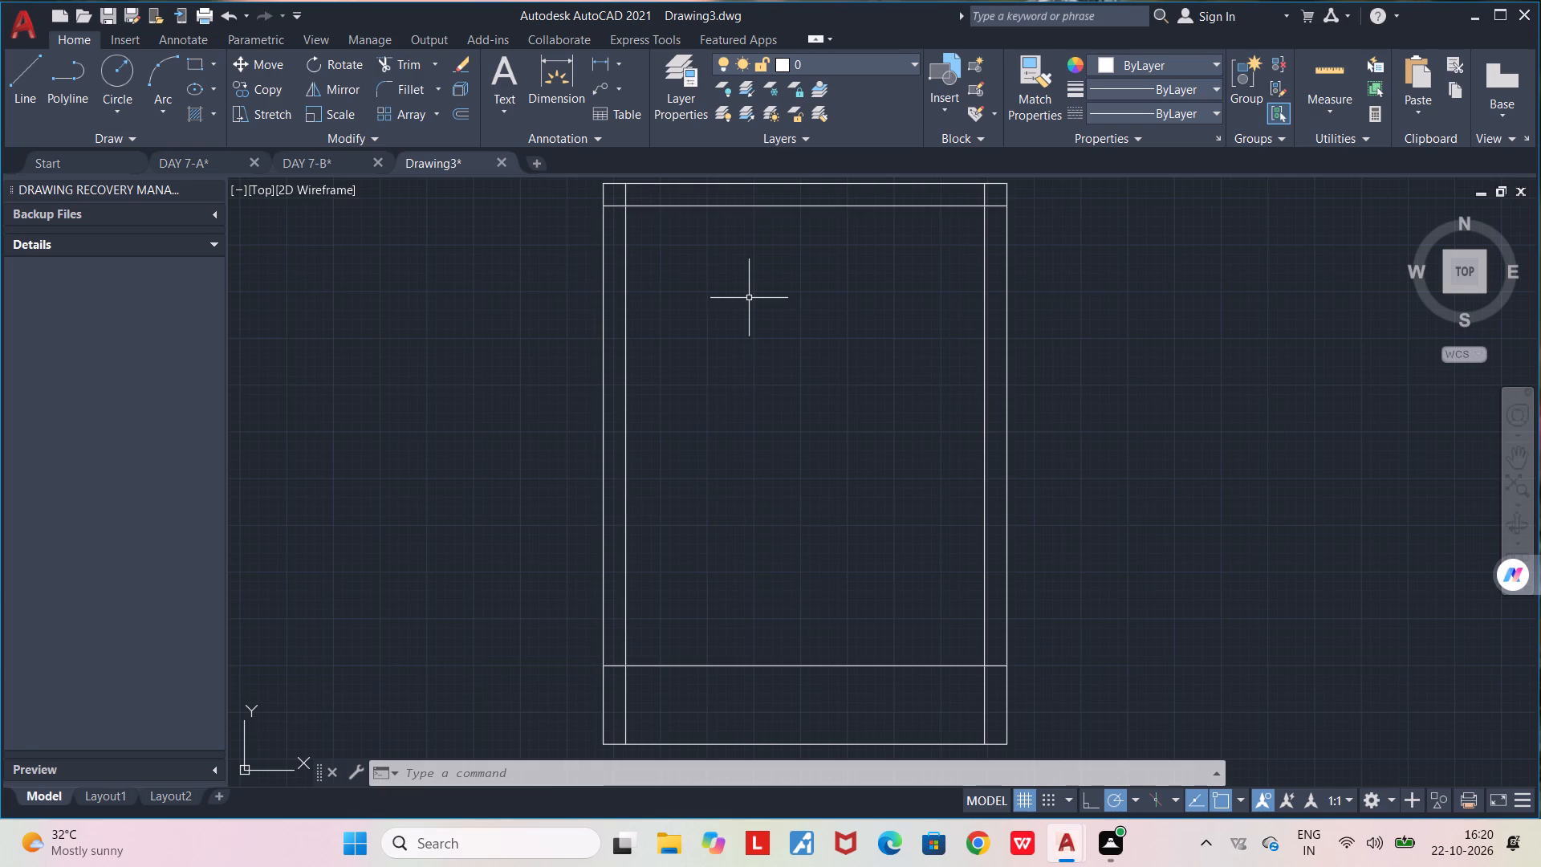
pyautogui.write('OFF')
pyautogui.press('Return')
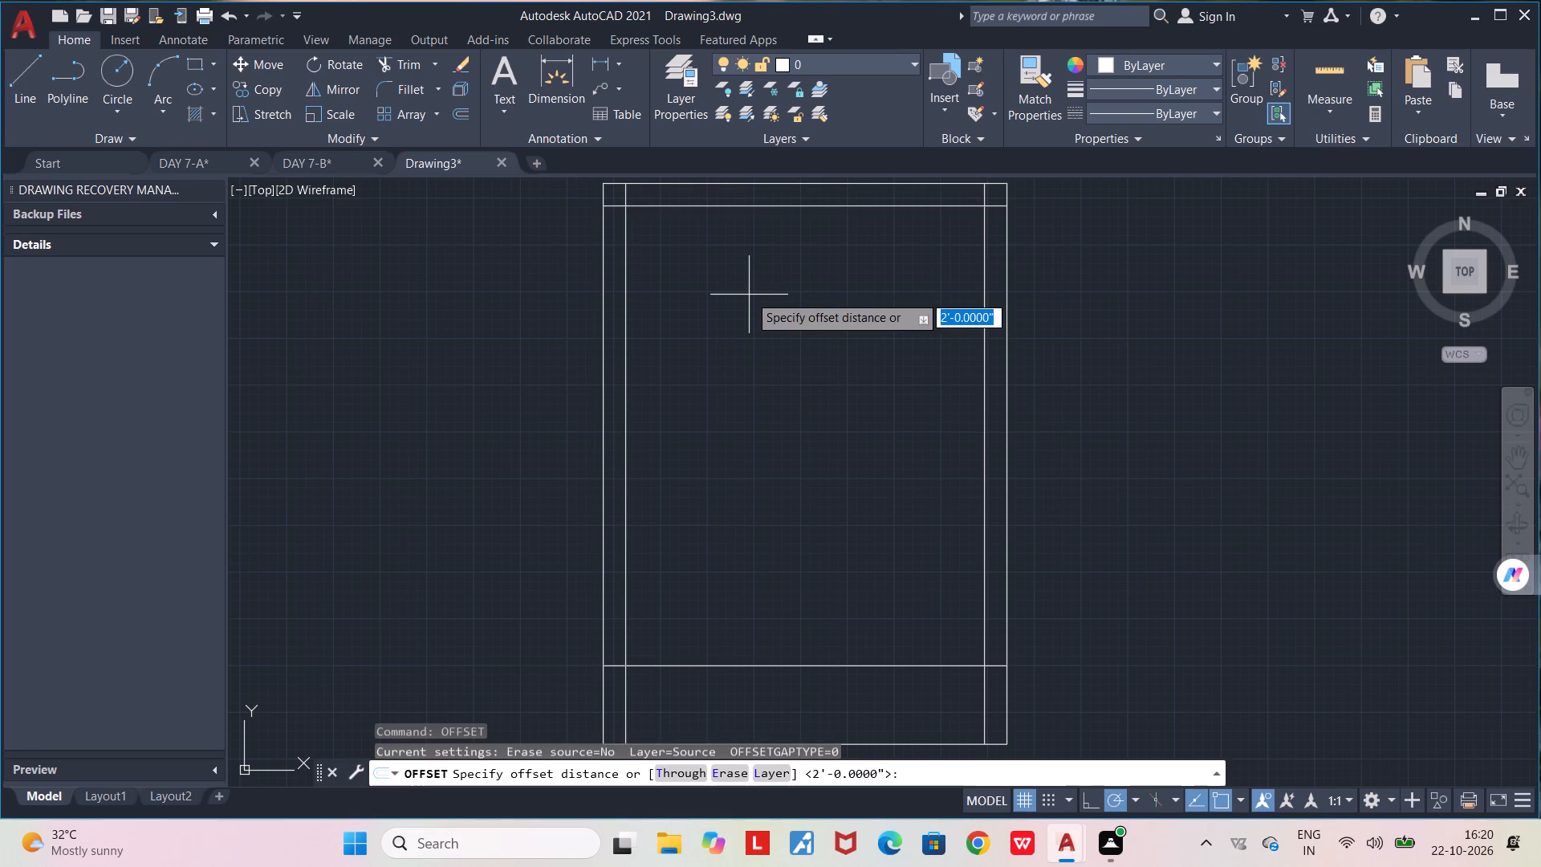
pyautogui.click(697, 206)
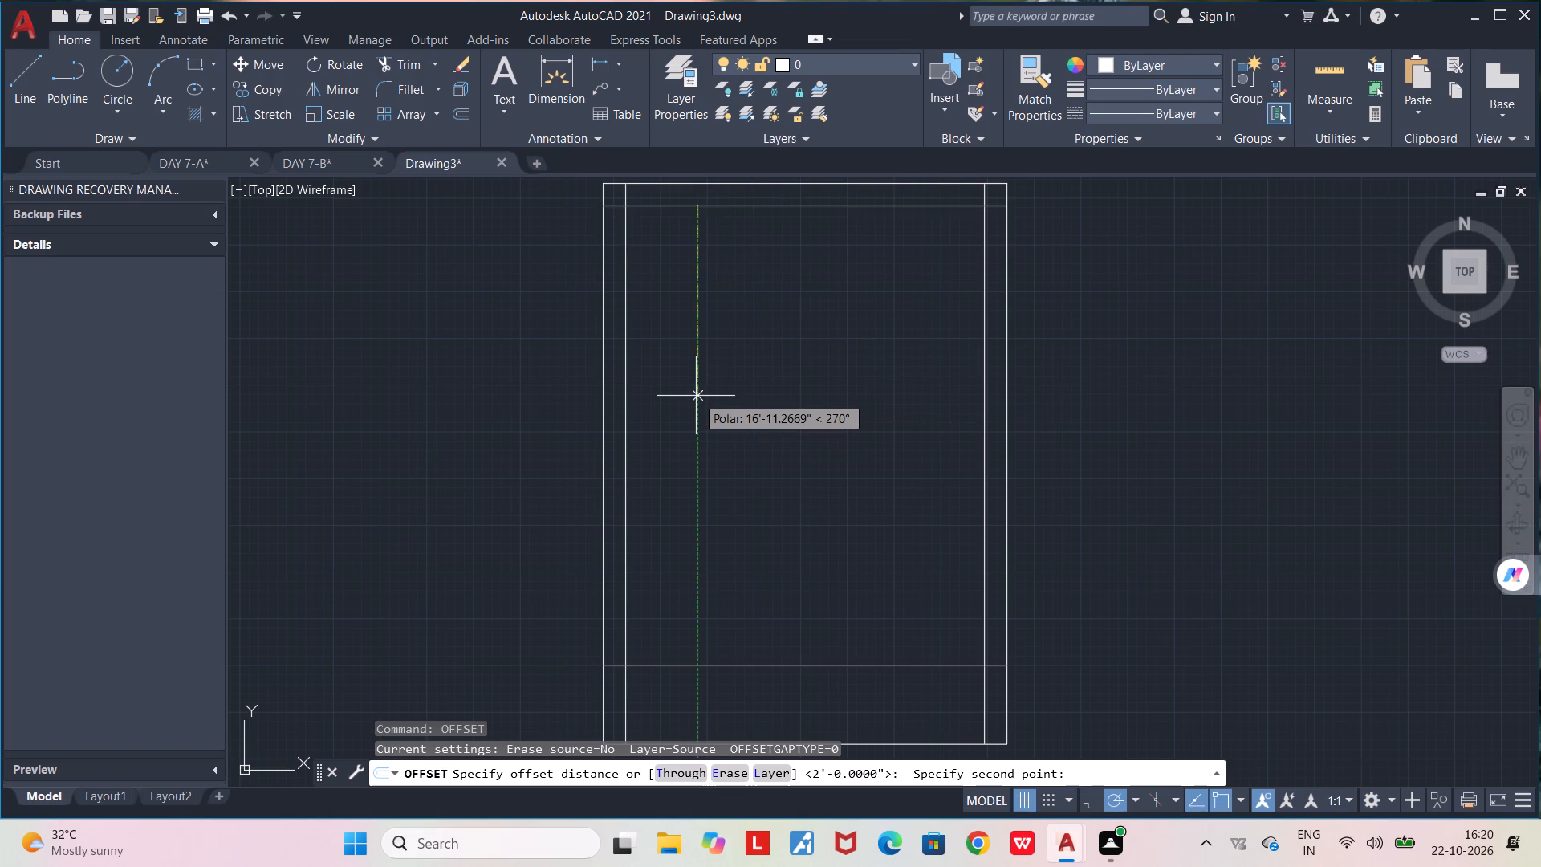
pyautogui.write('14')
pyautogui.write('\'0"')
pyautogui.press('Return')
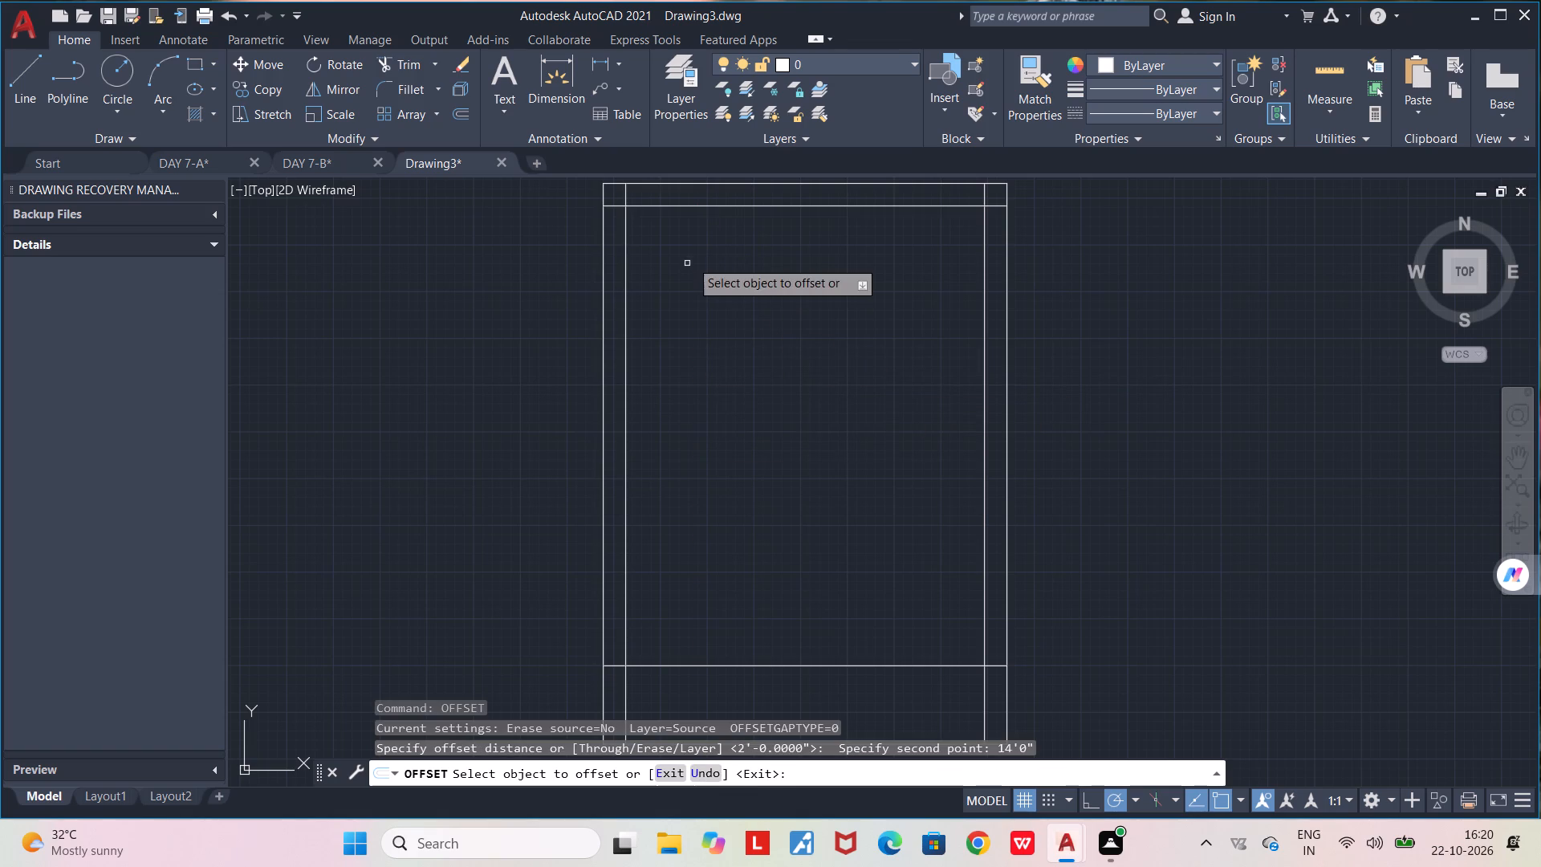
pyautogui.click(717, 207)
pyautogui.click(722, 319)
pyautogui.moveTo(866, 267); pyautogui.dragTo(842, 368, button='middle')
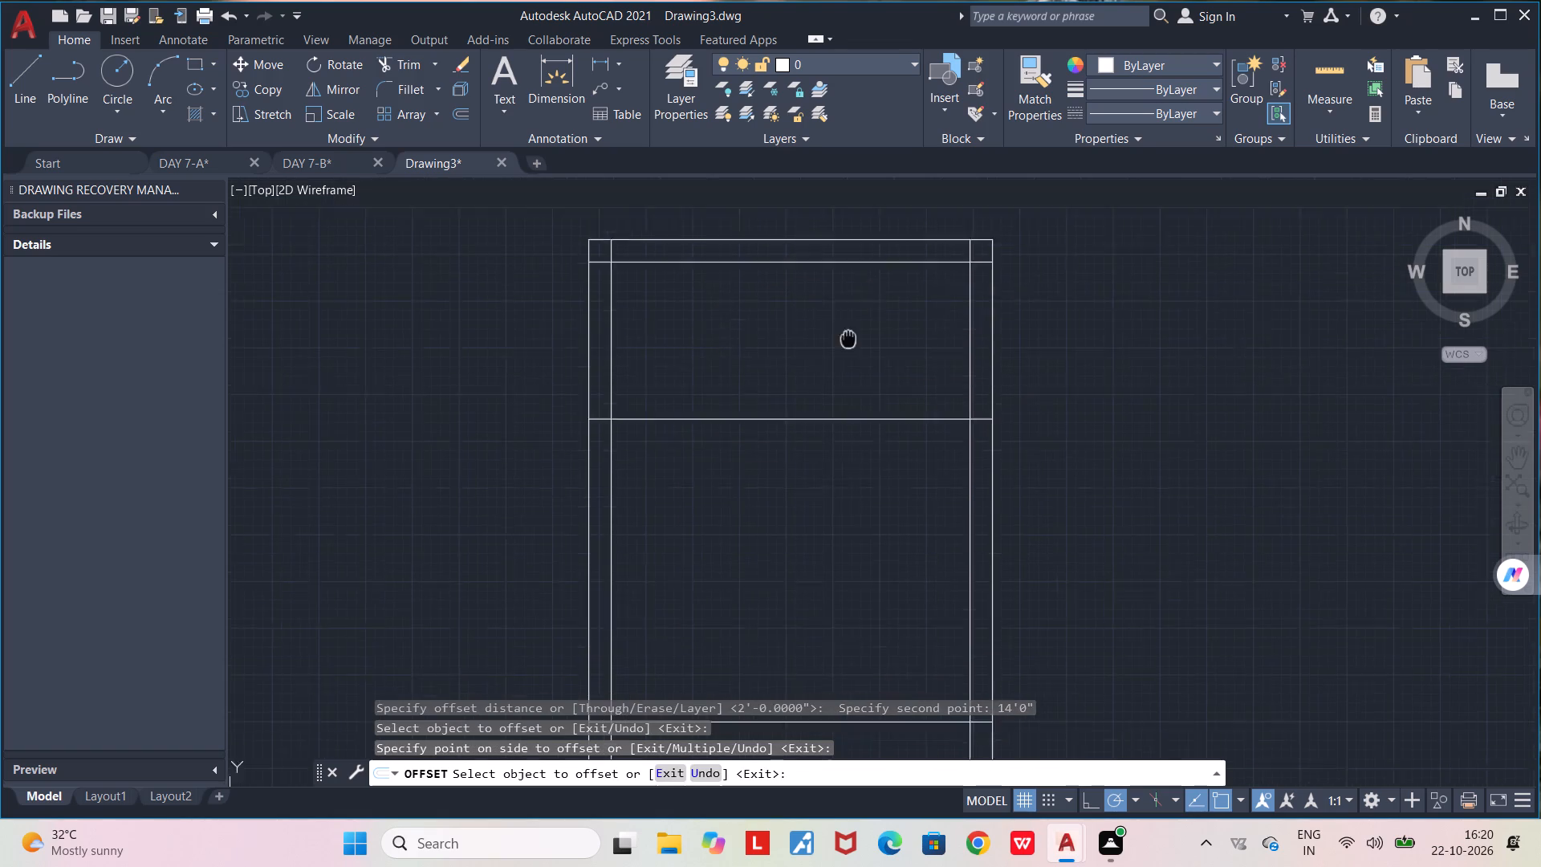
pyautogui.moveTo(842, 368); pyautogui.dragTo(836, 390, button='middle')
pyautogui.scroll(-4, 836, 390)
pyautogui.scroll(3, 833, 445)
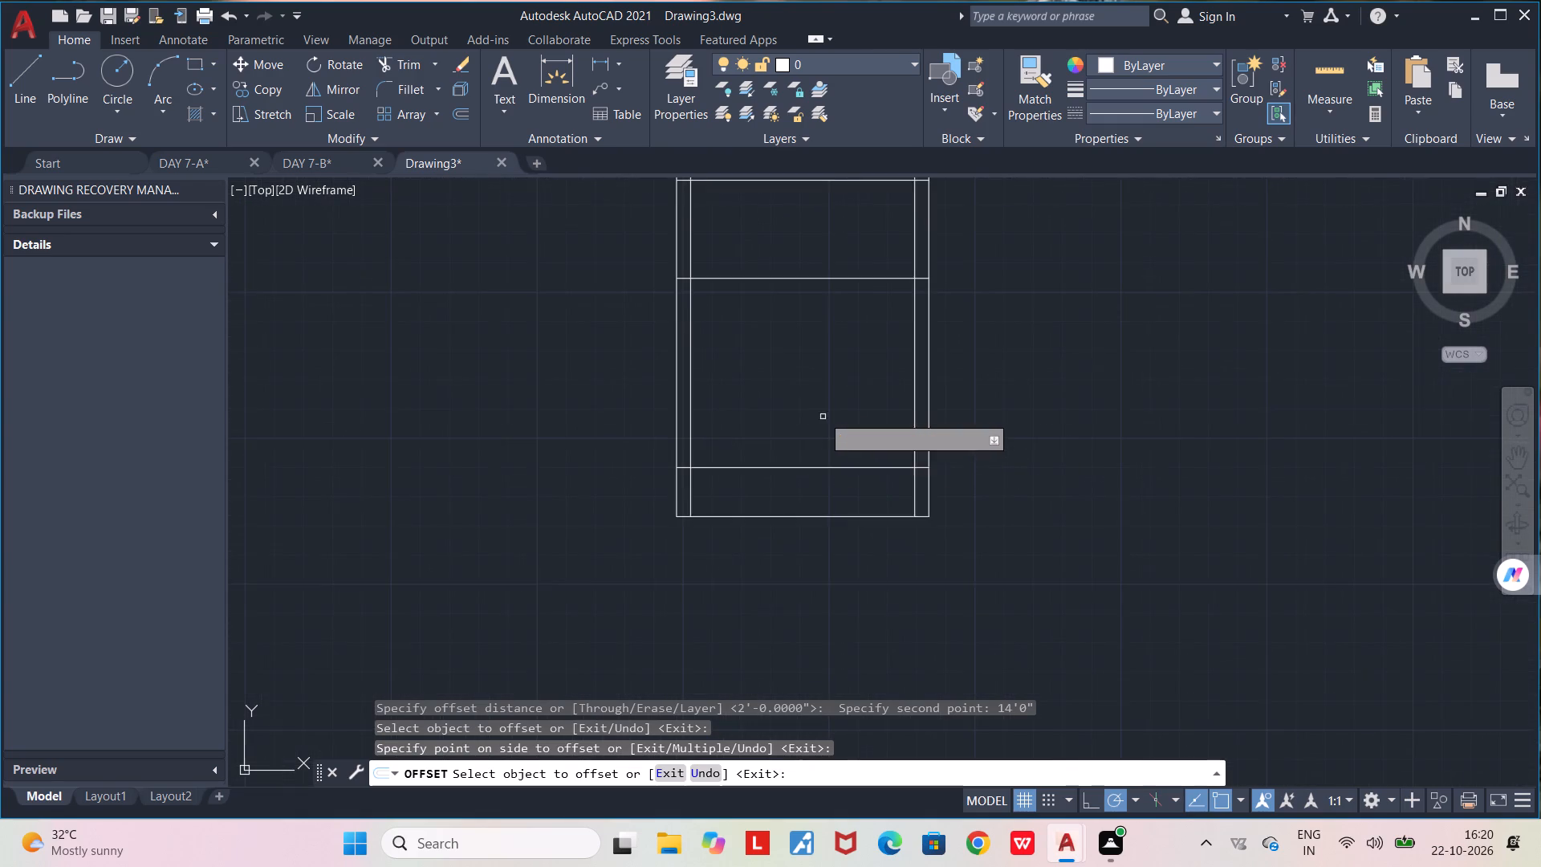
pyautogui.moveTo(820, 413); pyautogui.dragTo(794, 648, button='middle')
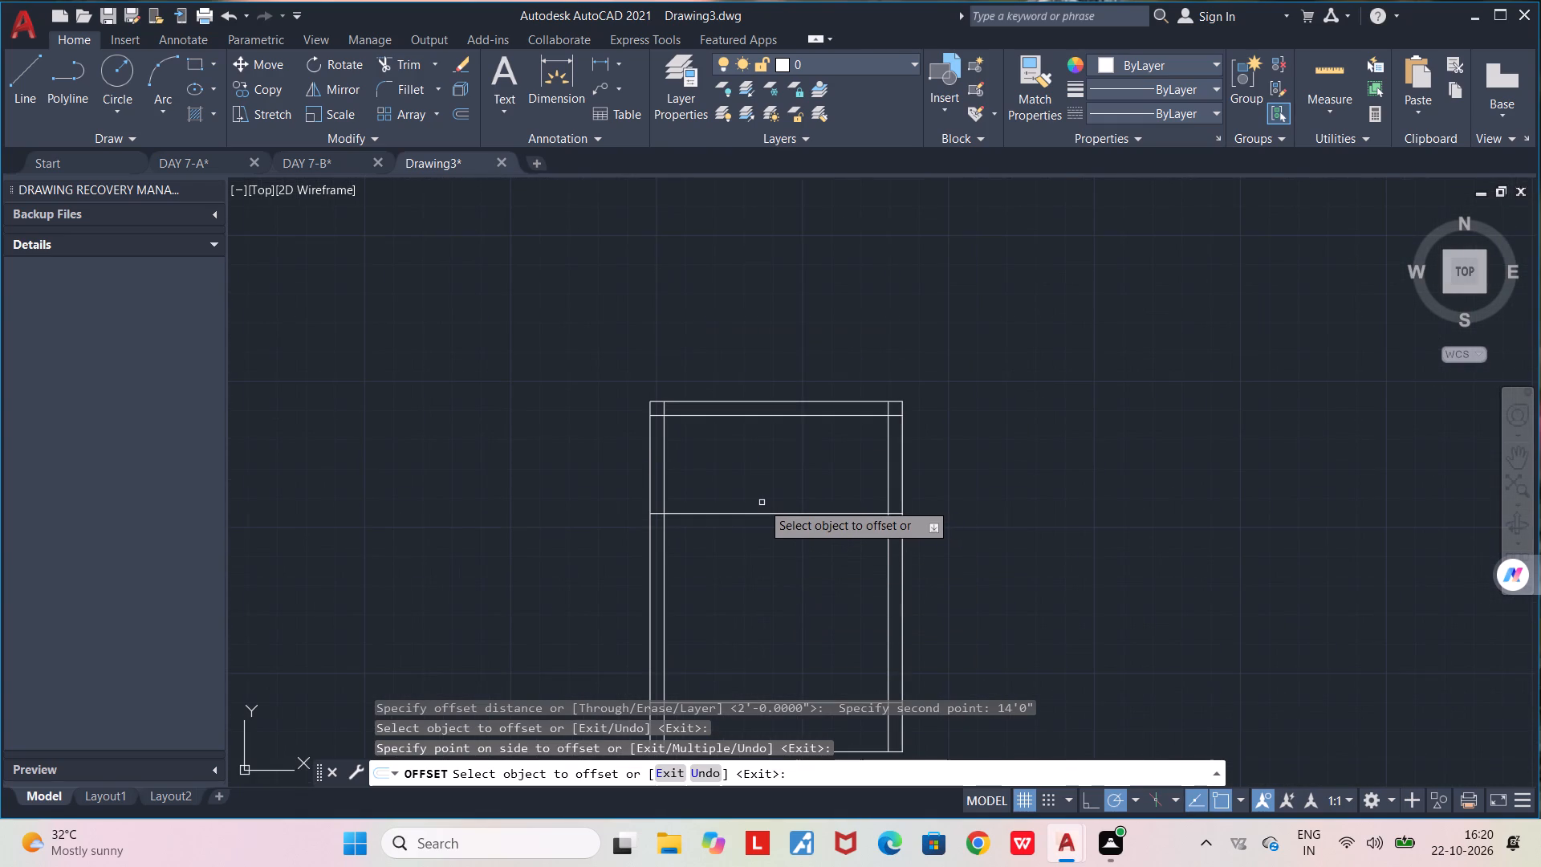
pyautogui.press('space')
# Offset the same inner top line 8'6" downward.
pyautogui.press('space')
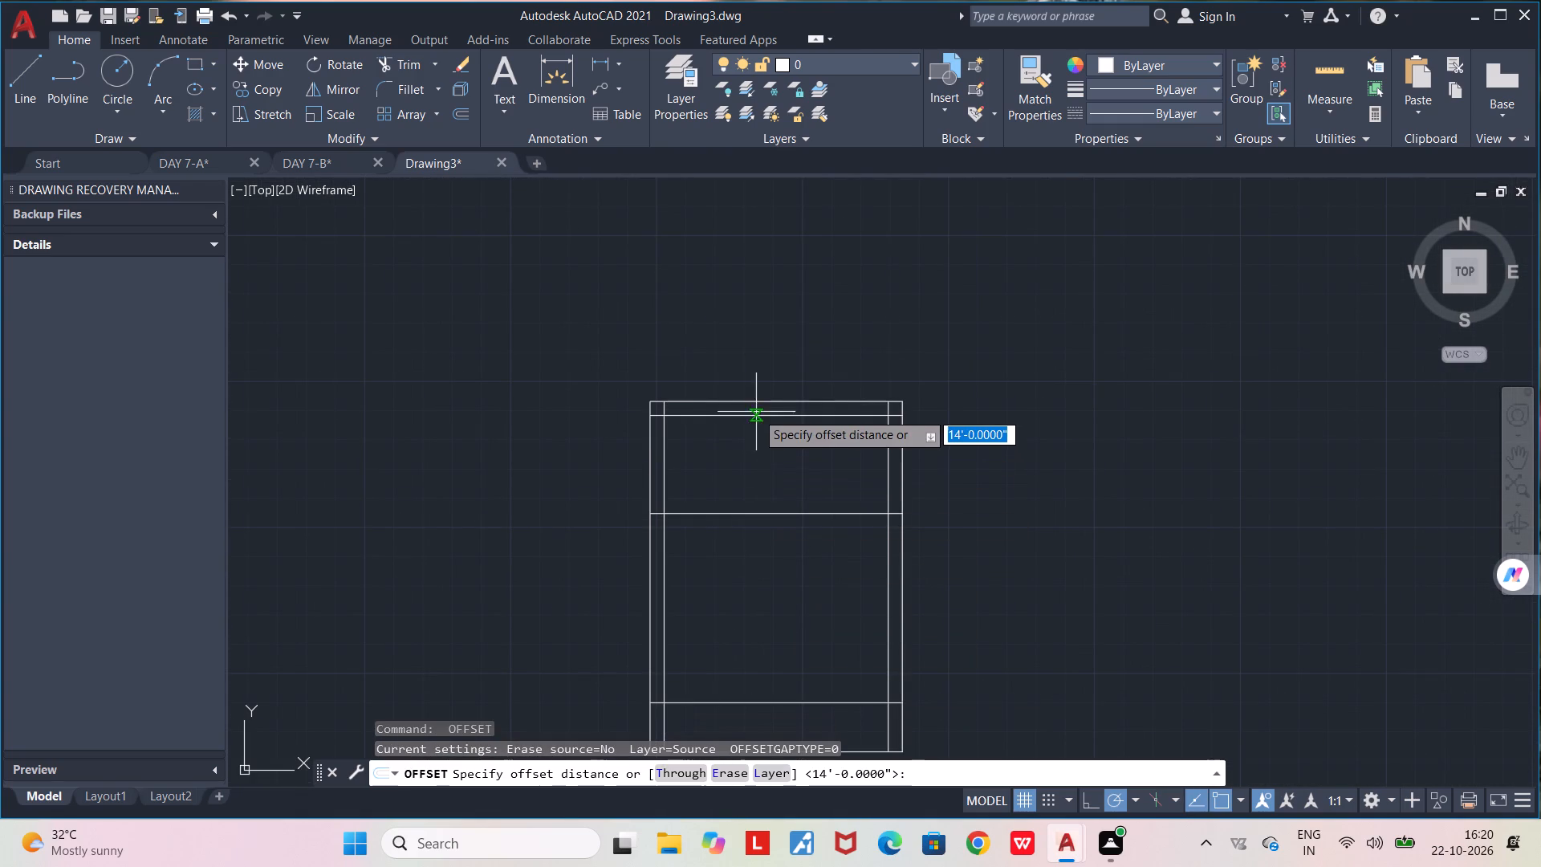
pyautogui.click(762, 417)
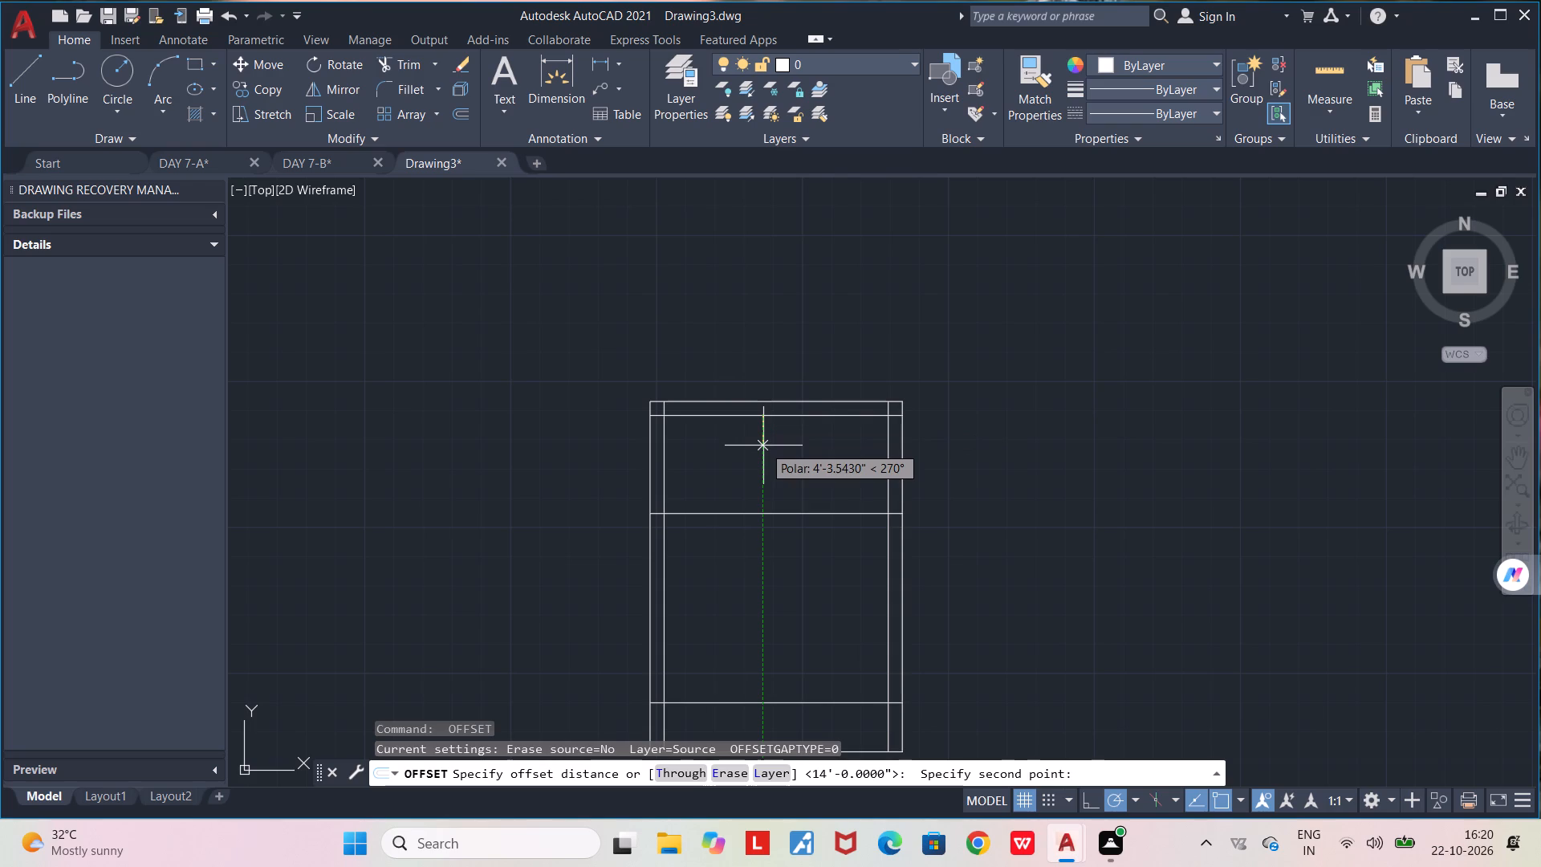
pyautogui.write('8\'6"')
pyautogui.press('Return')
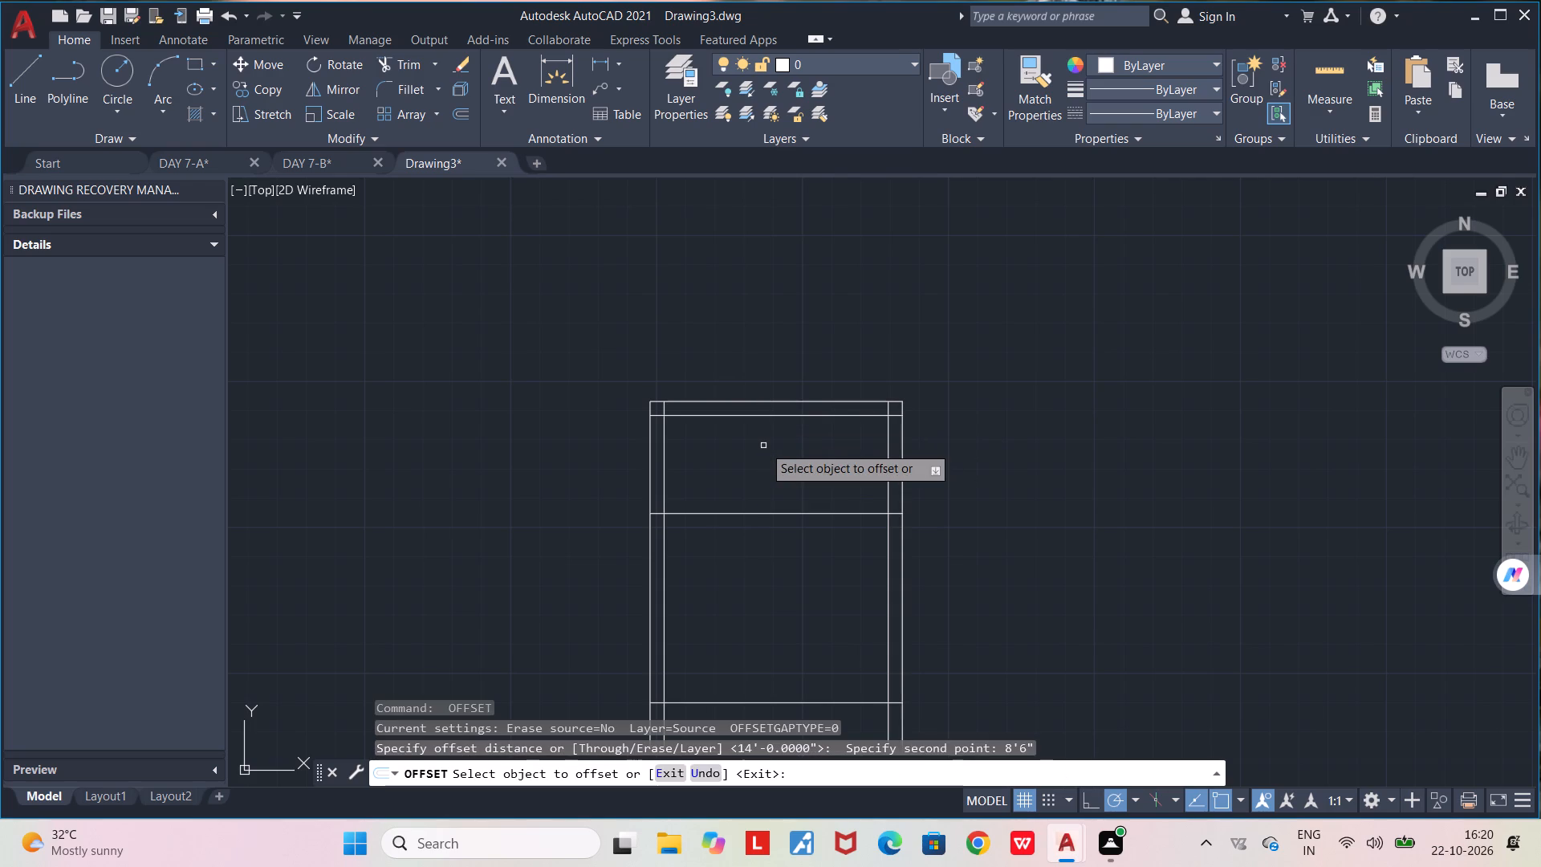
pyautogui.click(775, 414)
pyautogui.click(779, 473)
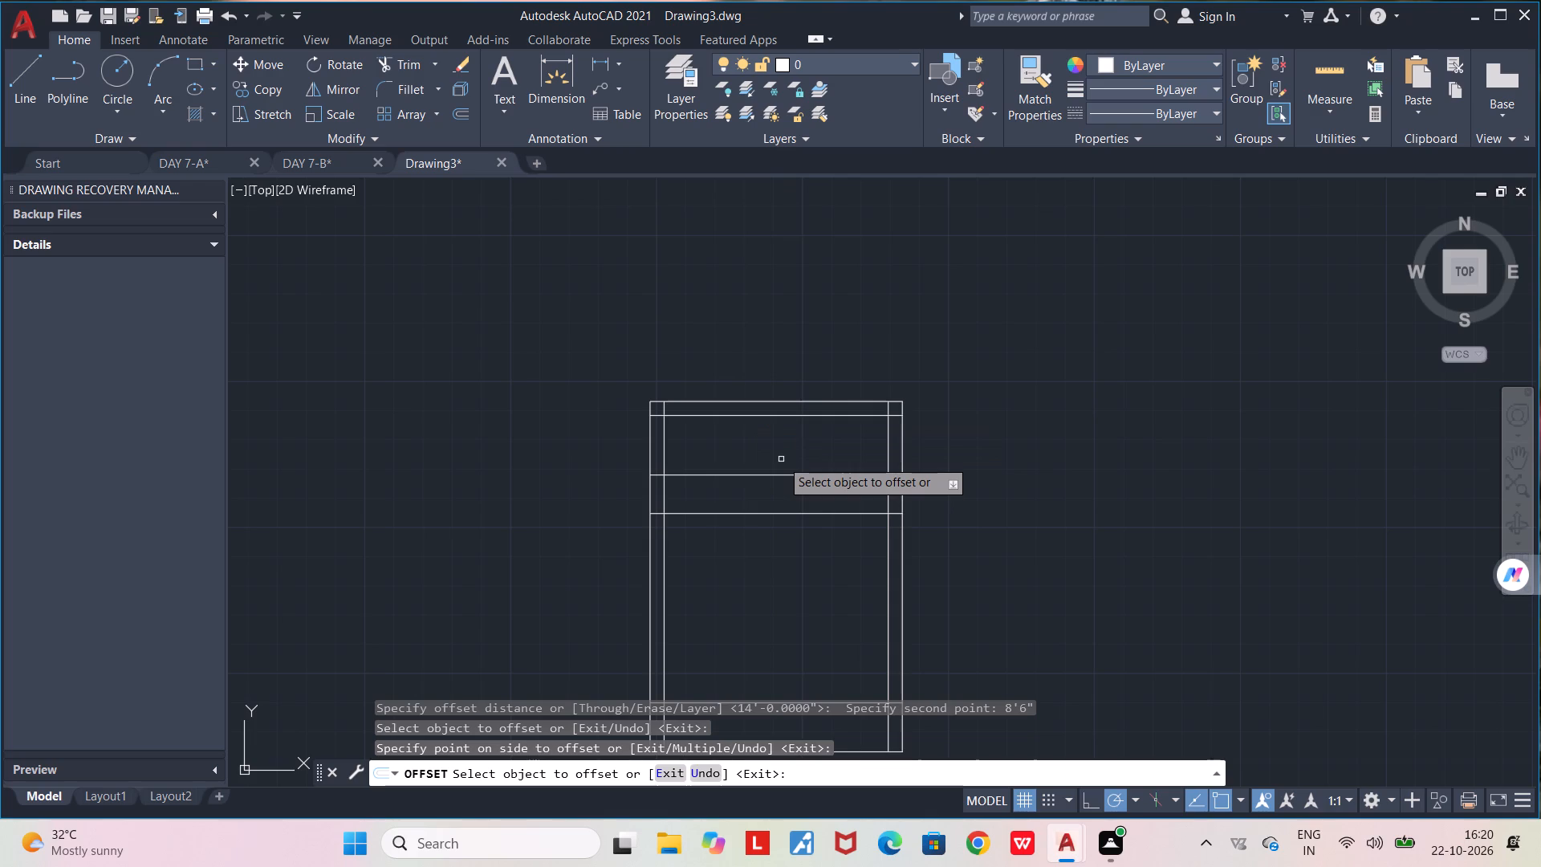
pyautogui.press('space')
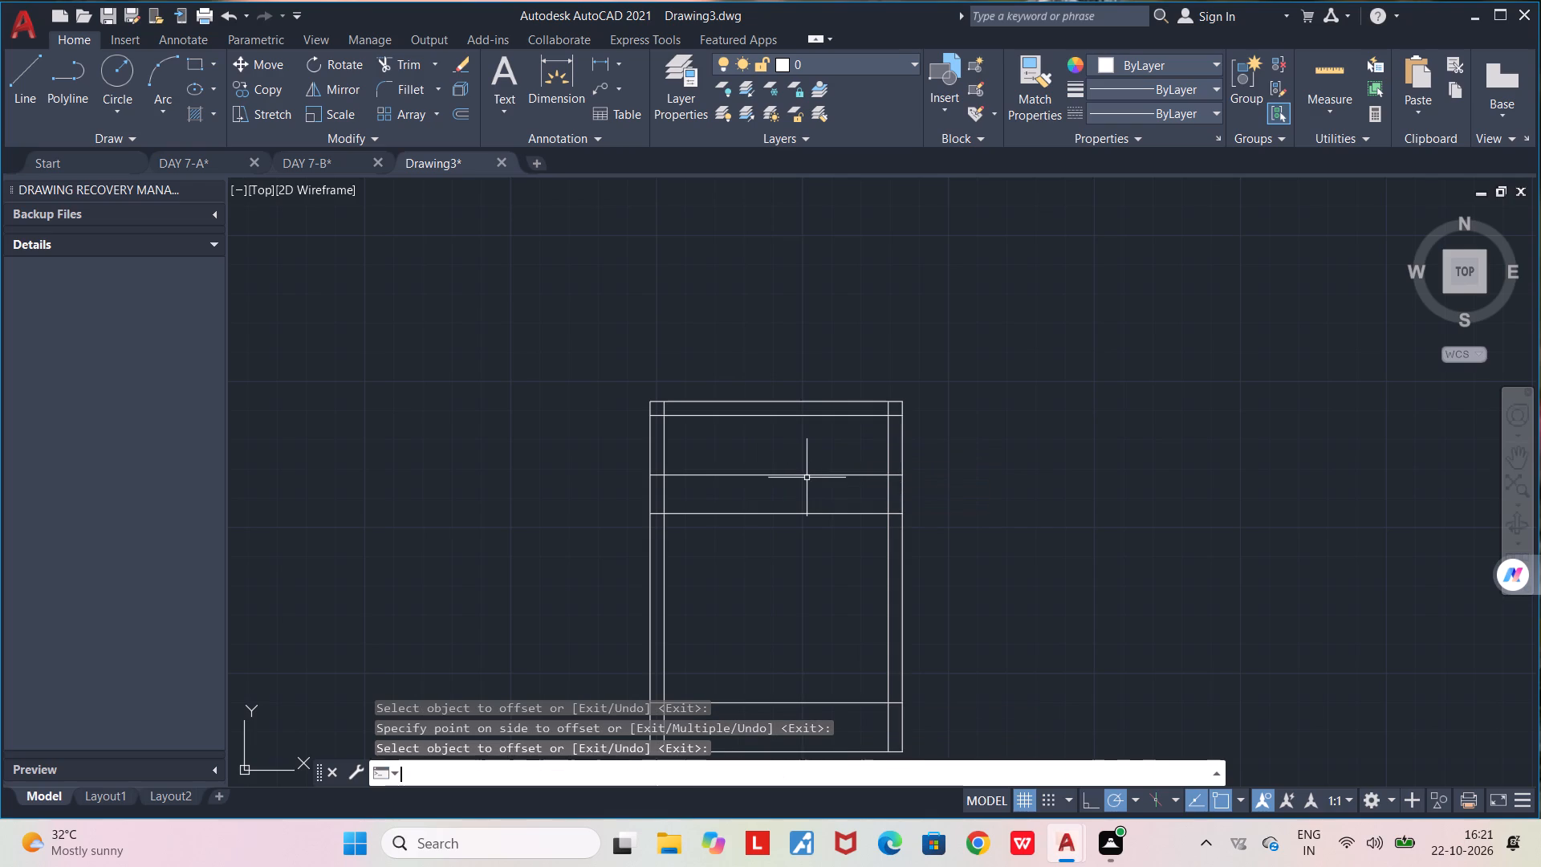
# Offset the inner right vertical line 8'6" toward the rectangle's interior.
pyautogui.press('space')
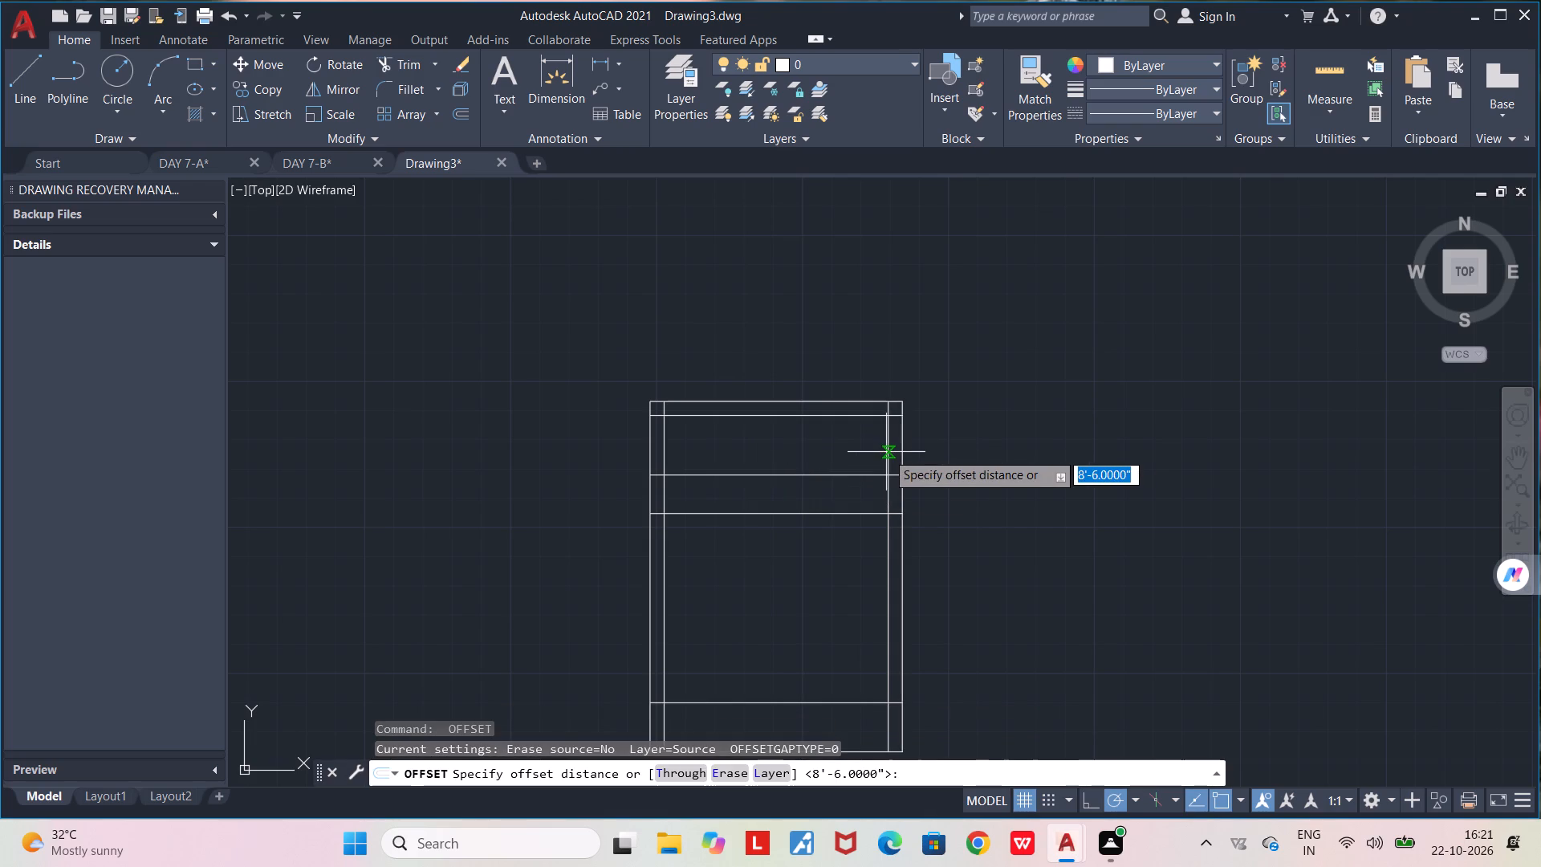
pyautogui.click(886, 452)
pyautogui.write("10'")
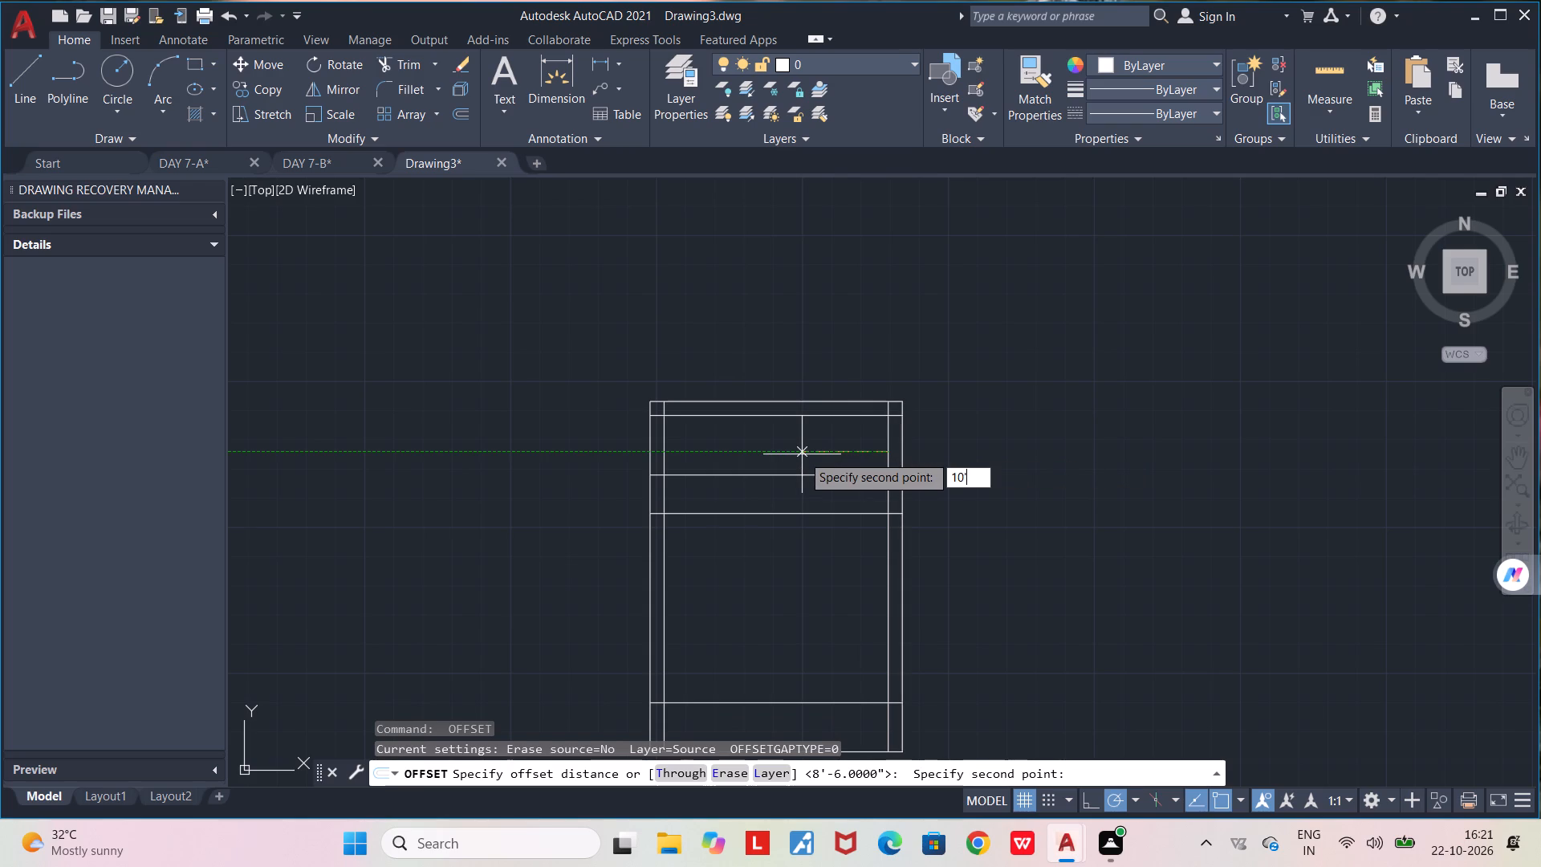
pyautogui.press('1')
pyautogui.write('1/')
pyautogui.press('BackSpace')
pyautogui.press('BackSpace')
pyautogui.press("'")
pyautogui.press('Return')
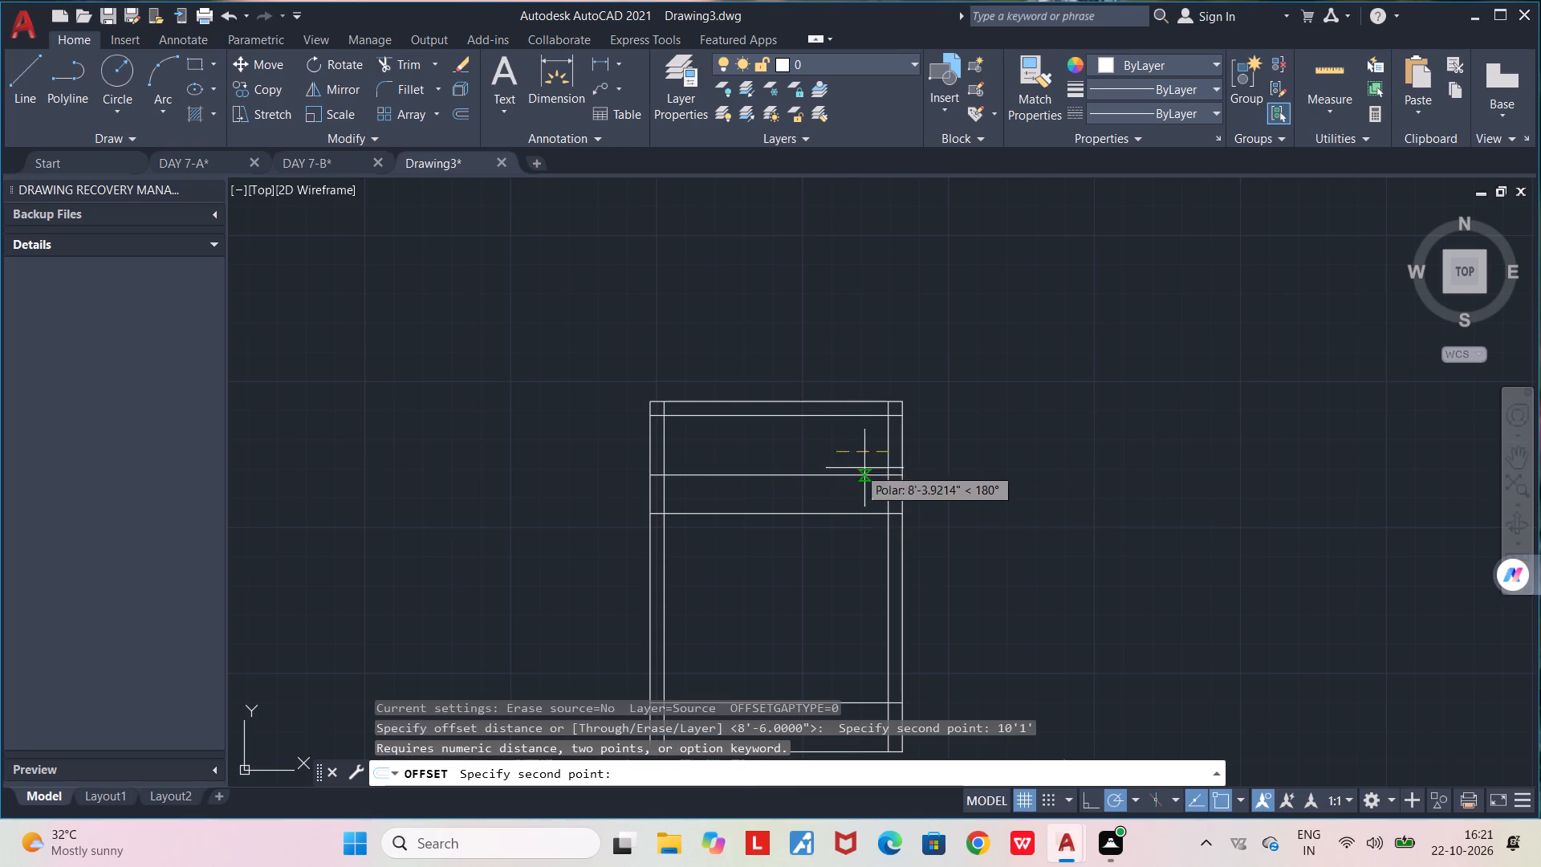
pyautogui.press('Return')
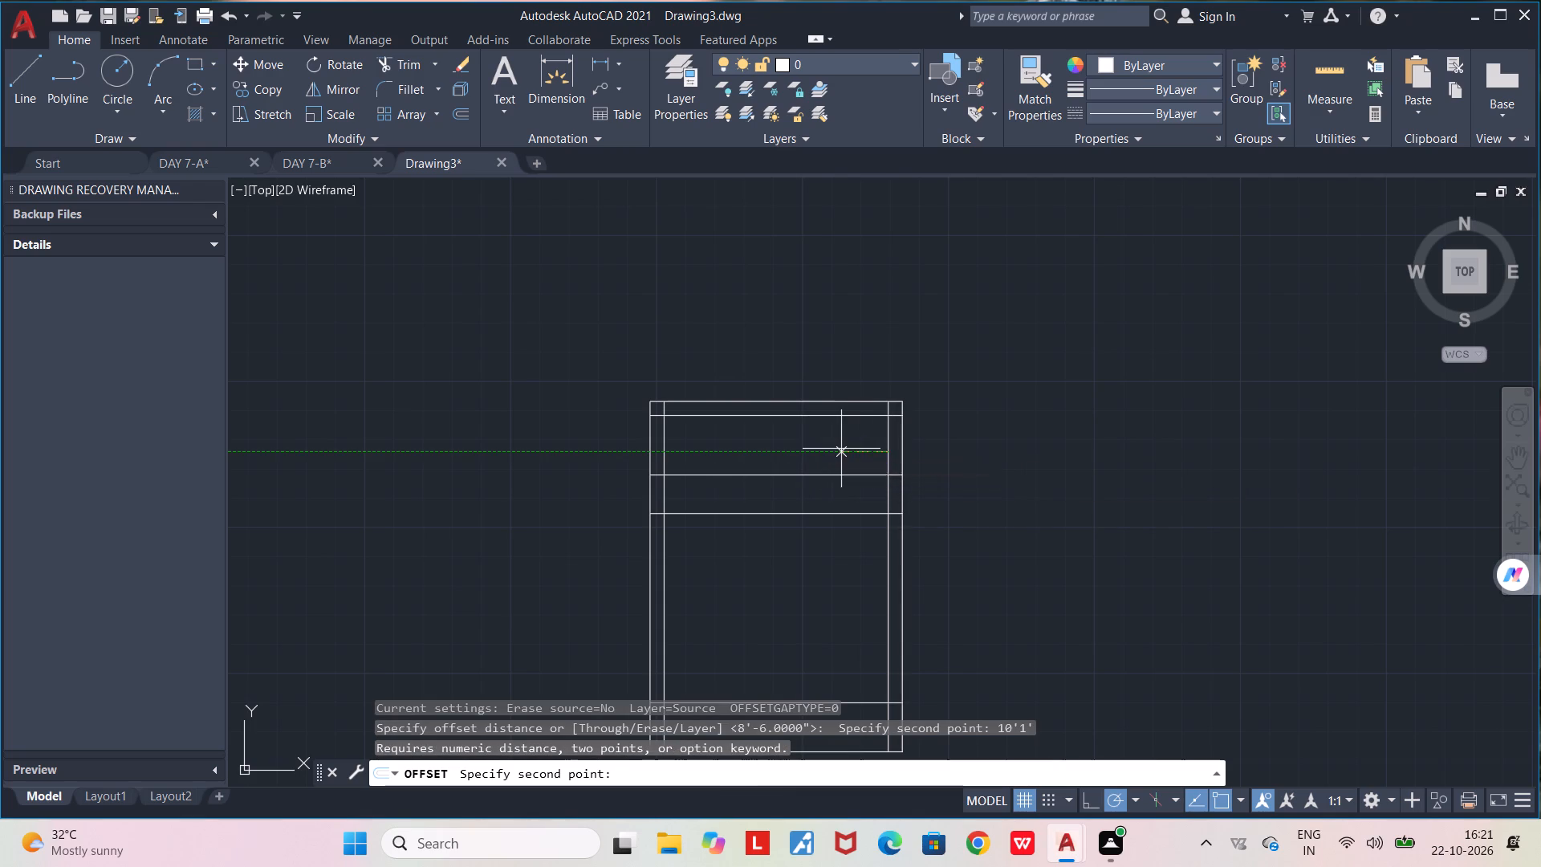
pyautogui.click(888, 448)
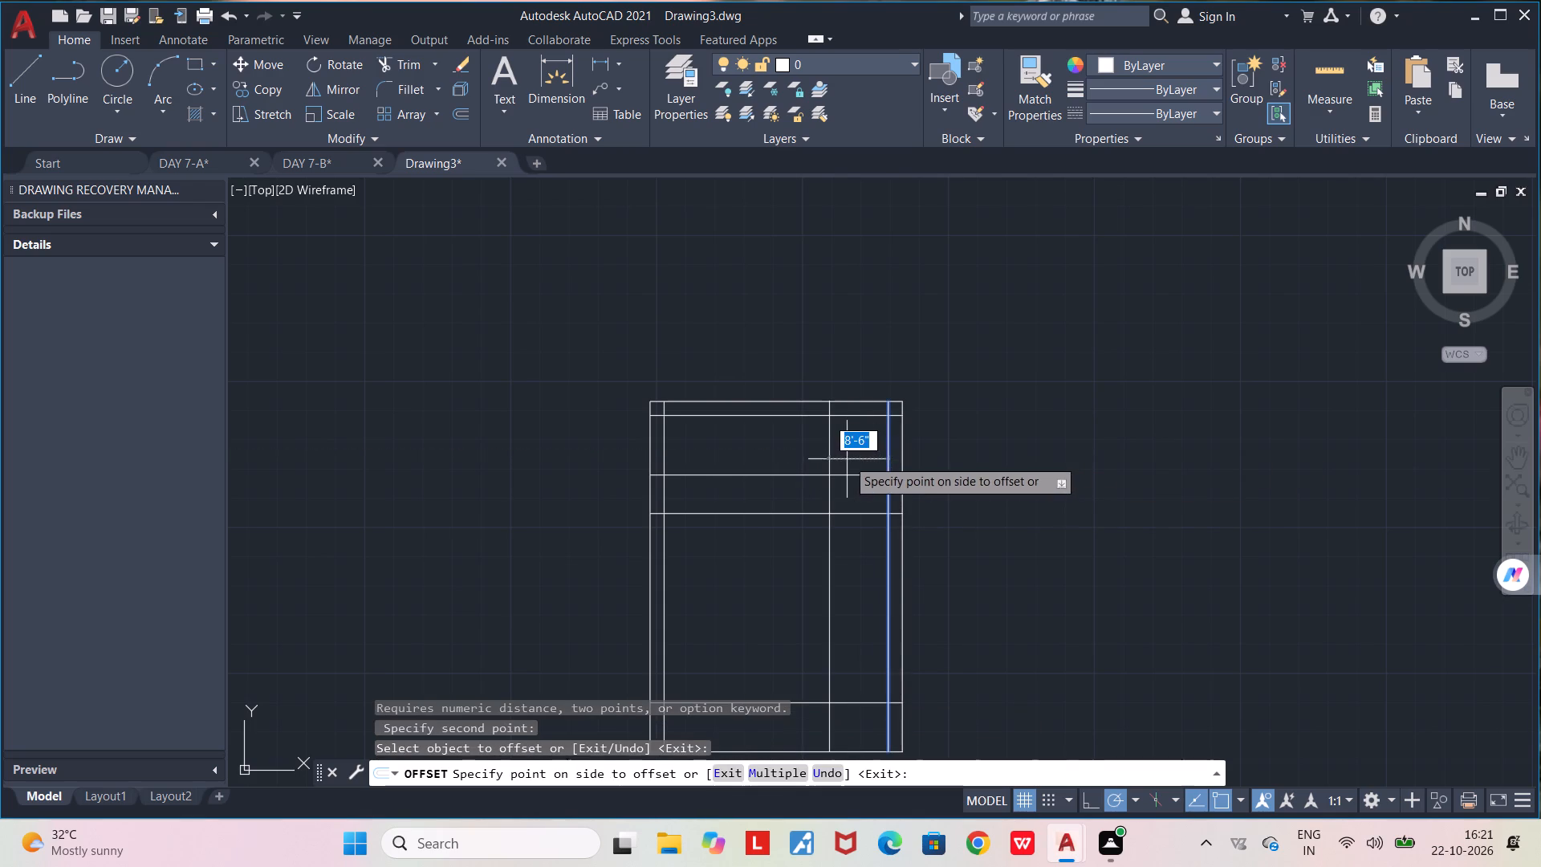
pyautogui.click(844, 458)
pyautogui.scroll(2, 674, 461)
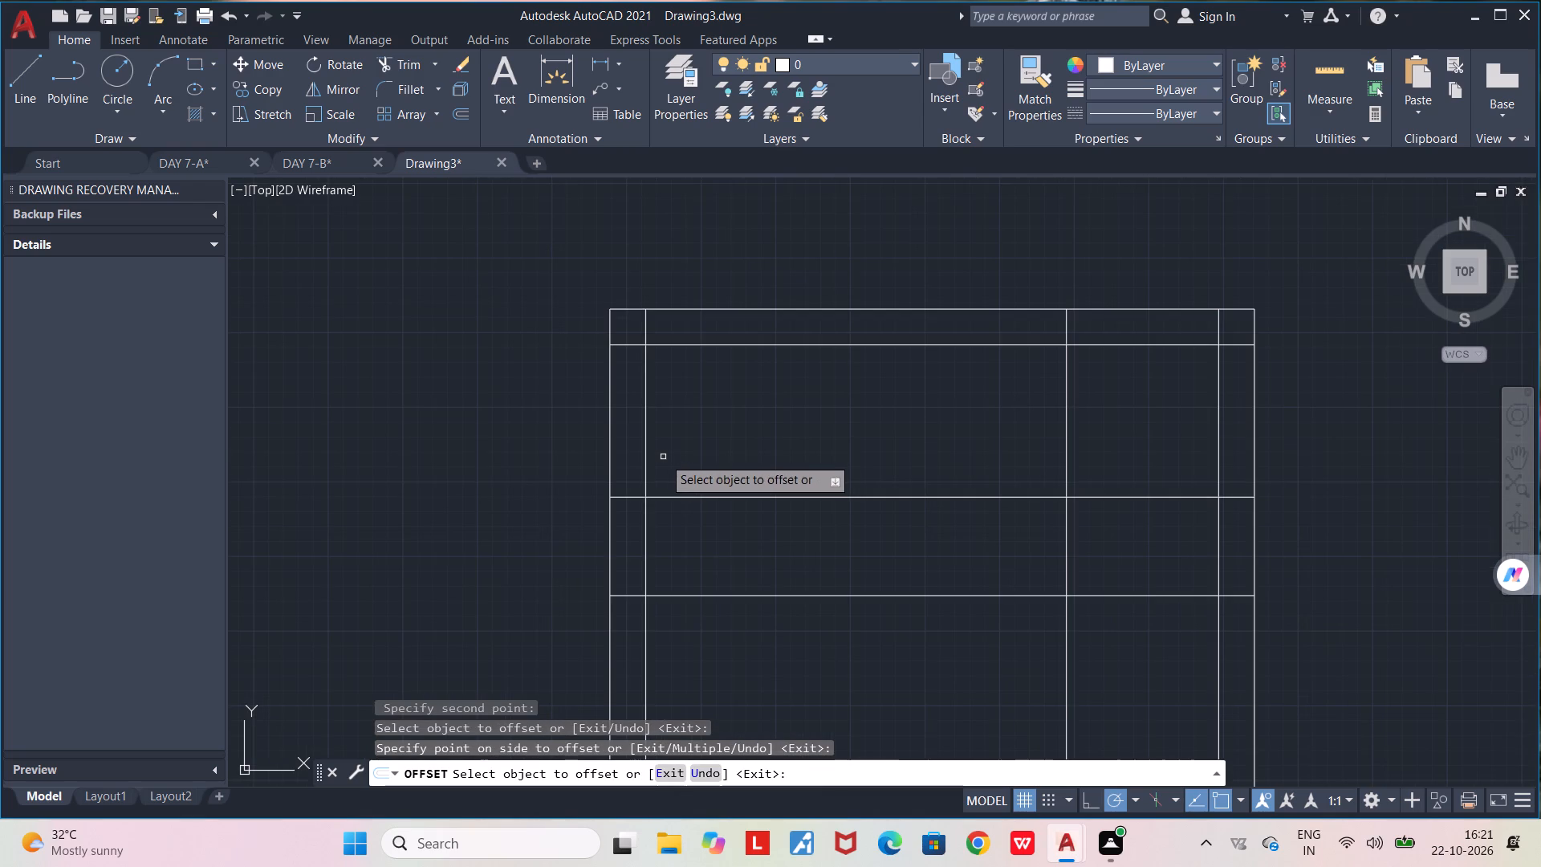
pyautogui.press('space')
# Offset the inner left vertical line 11'3" to the right, toward the rectangle's interior.
pyautogui.press('space')
pyautogui.click(648, 446)
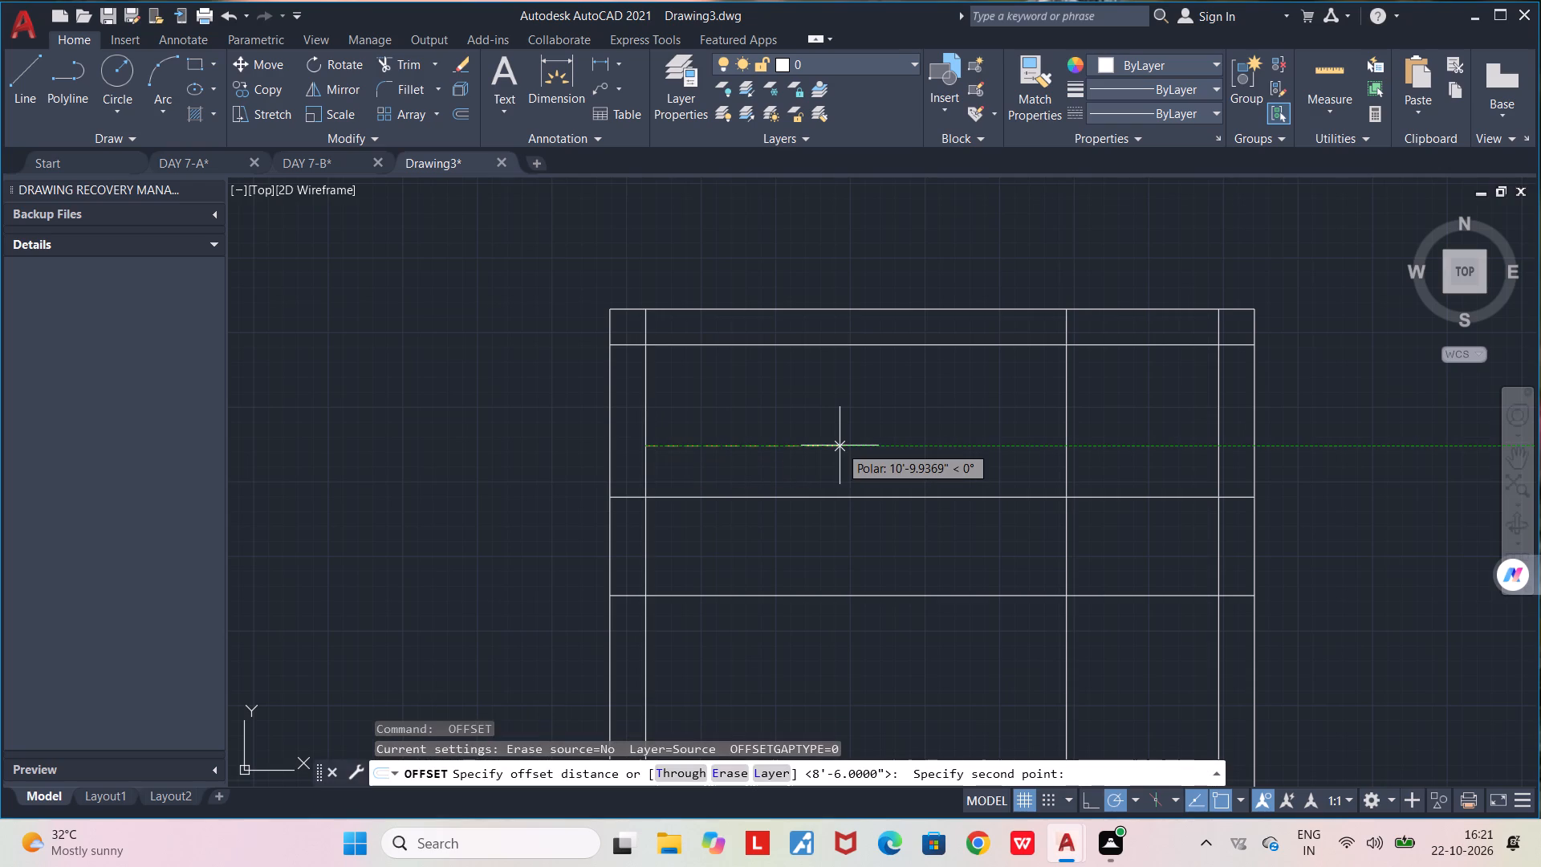
pyautogui.write('11\'3"')
pyautogui.press('Return')
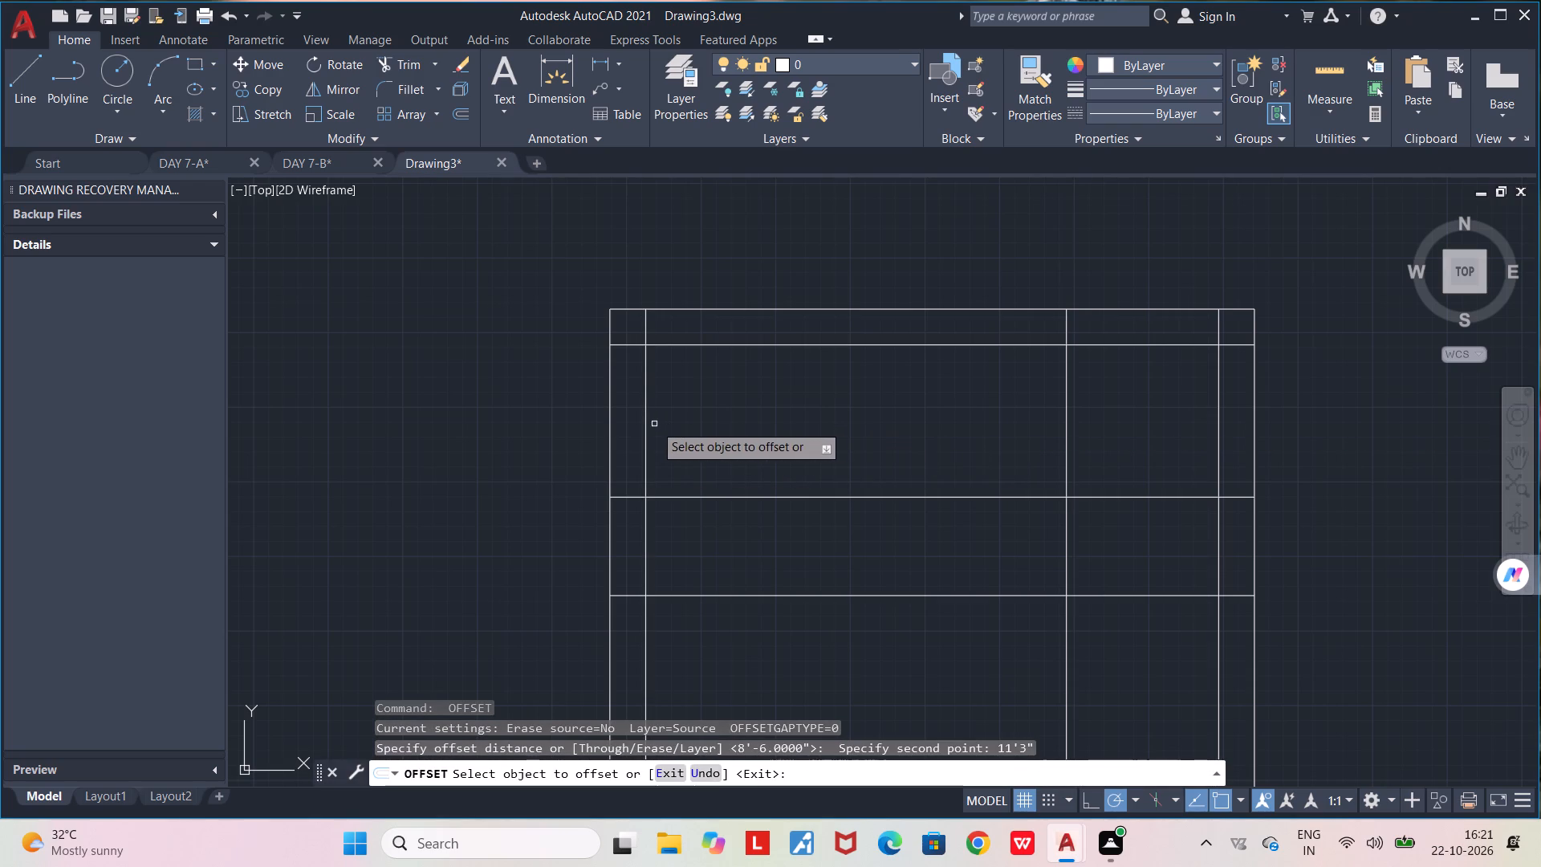
pyautogui.click(647, 417)
pyautogui.click(775, 404)
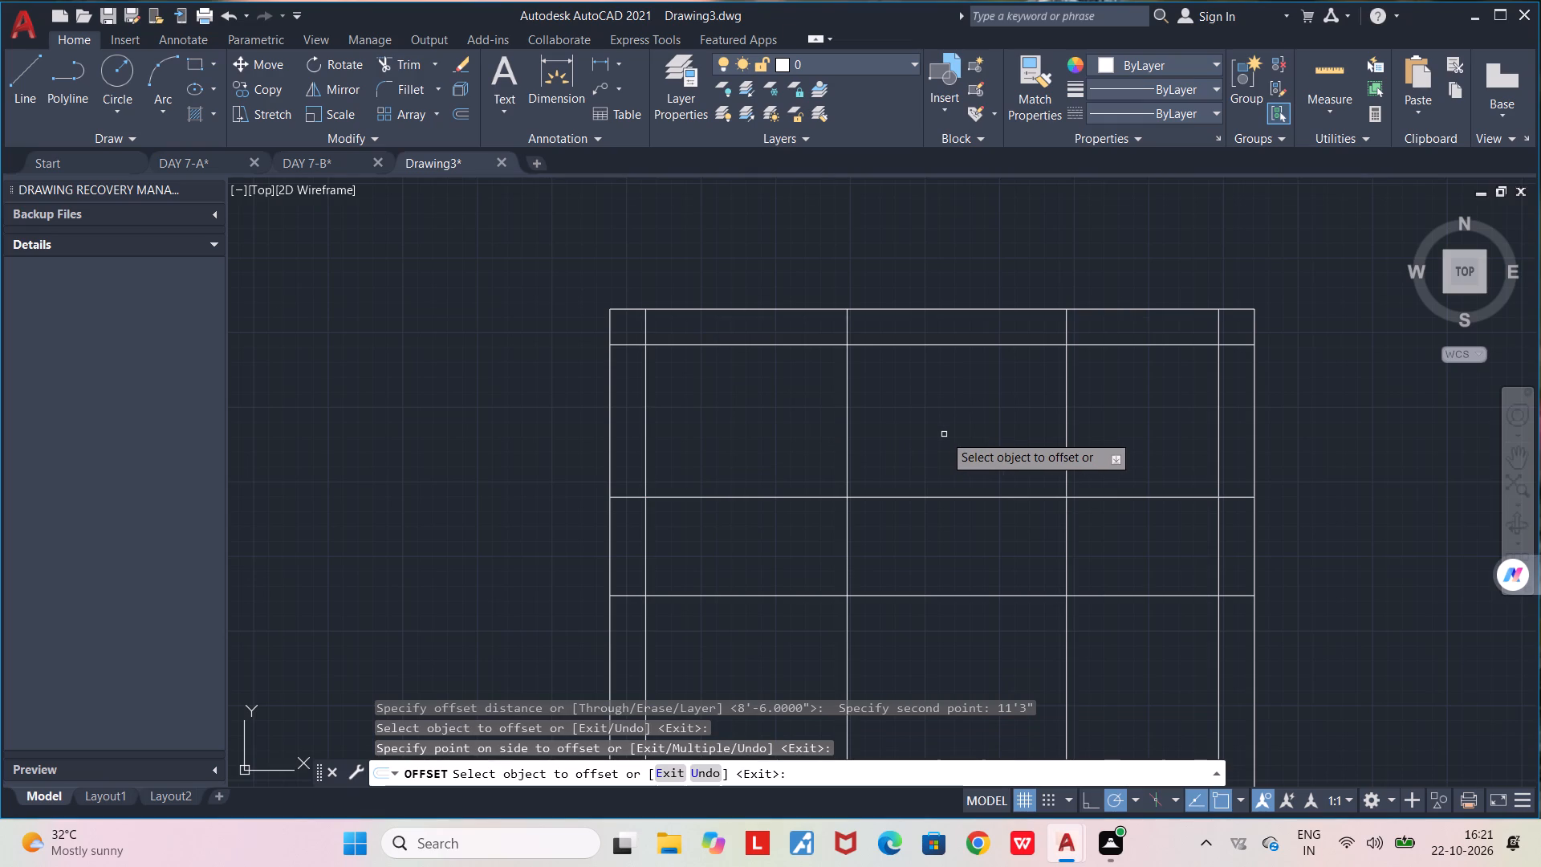
pyautogui.moveTo(944, 434); pyautogui.dragTo(866, 413, button='middle')
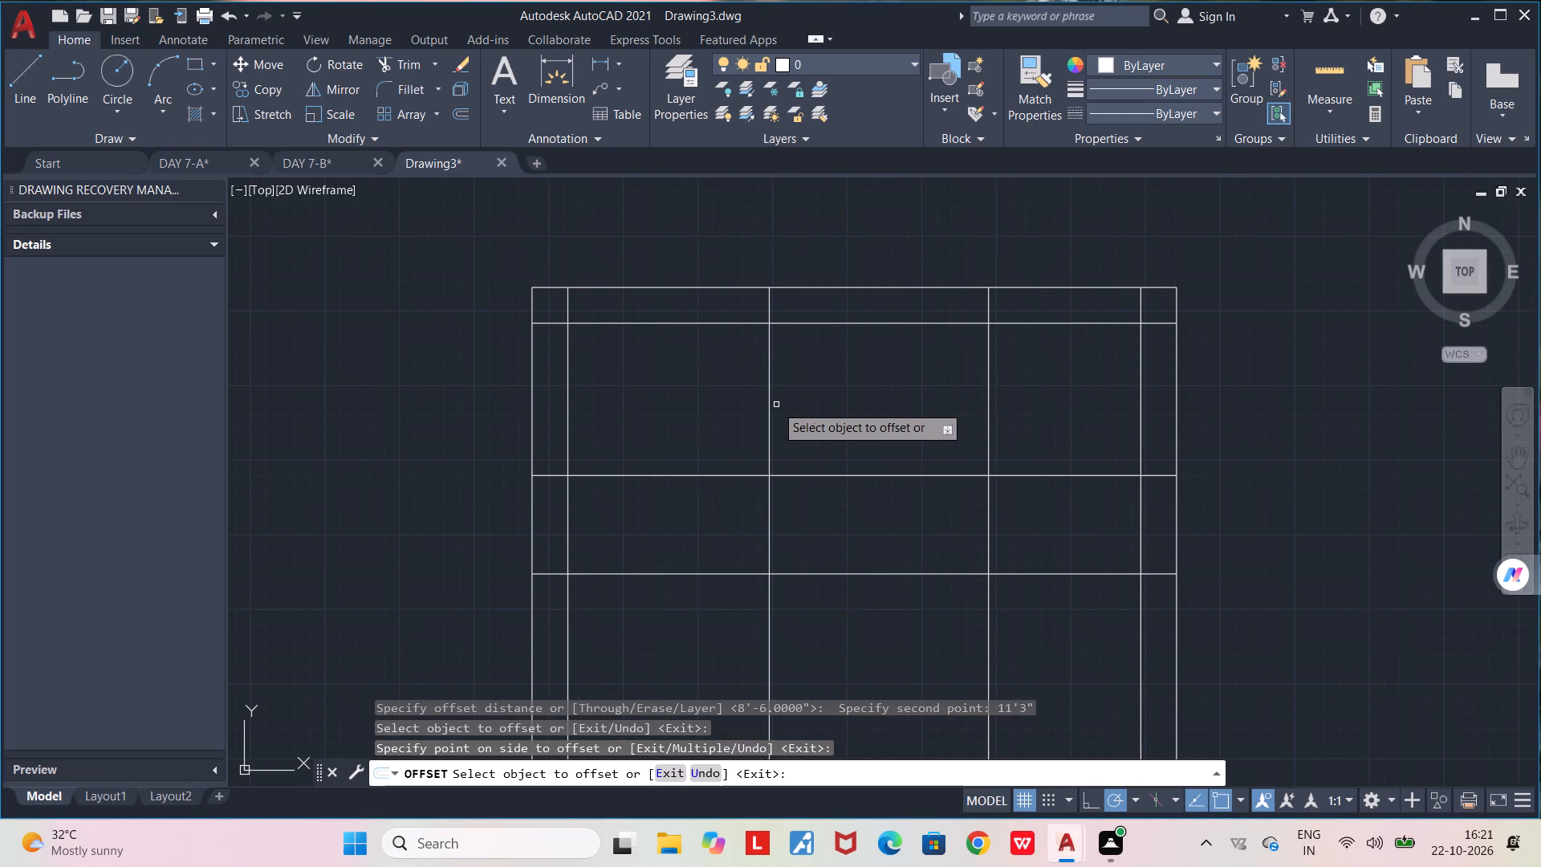
pyautogui.press('space')
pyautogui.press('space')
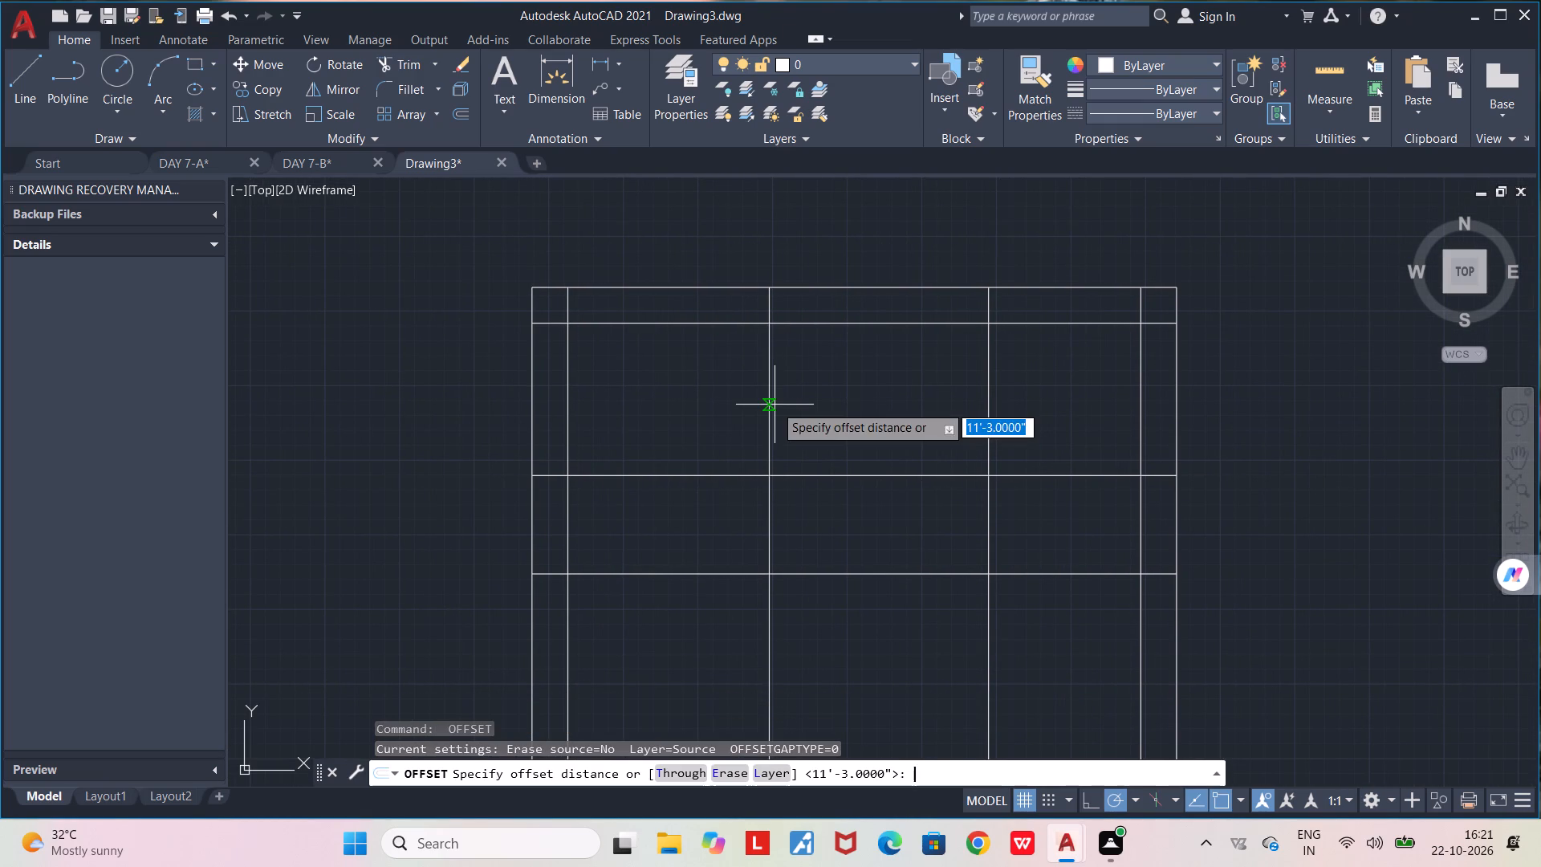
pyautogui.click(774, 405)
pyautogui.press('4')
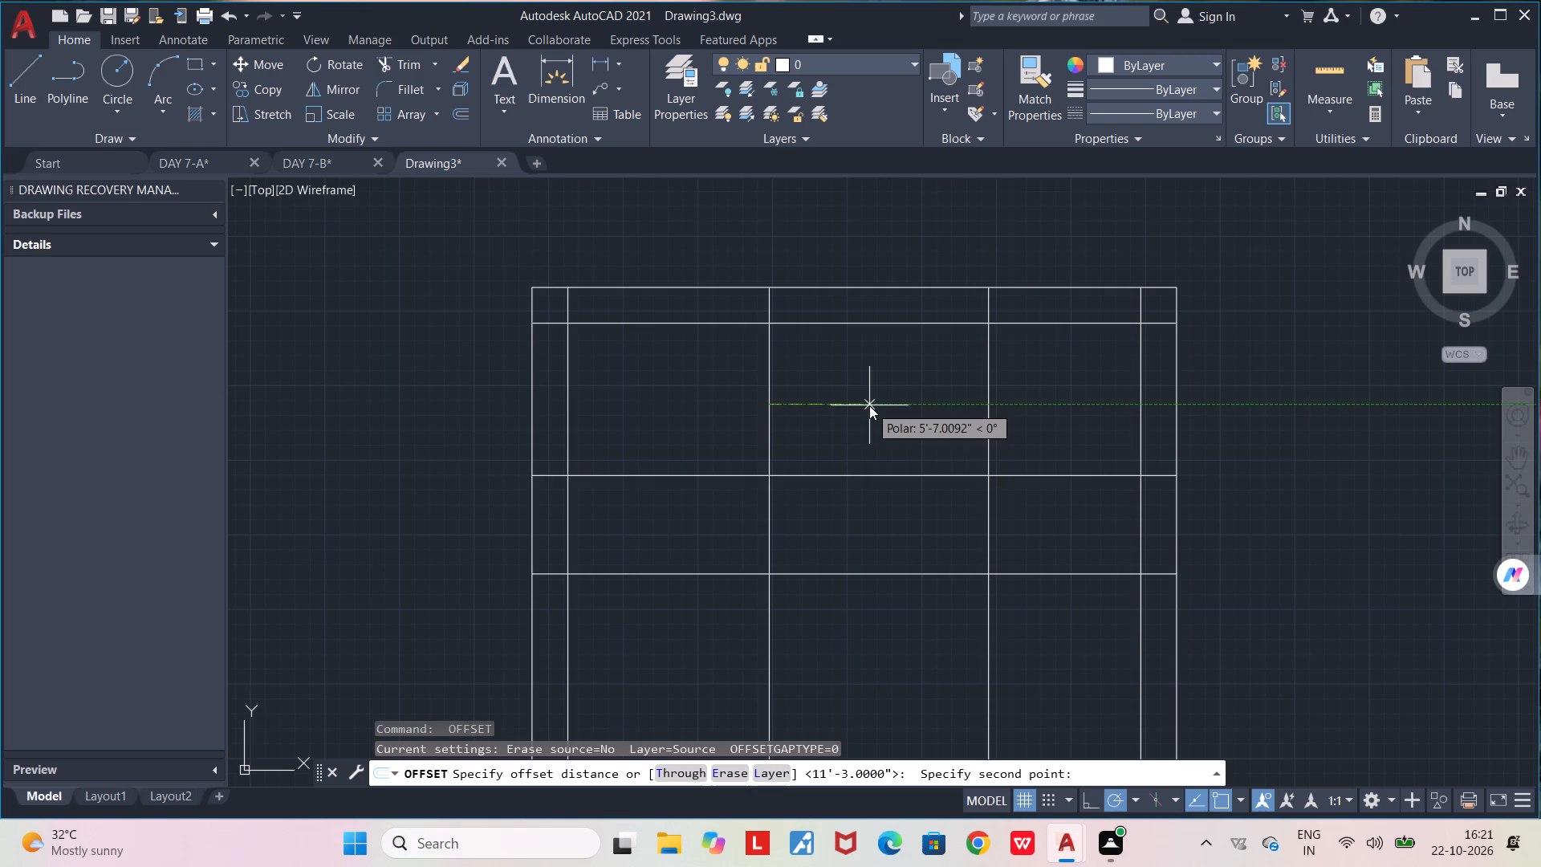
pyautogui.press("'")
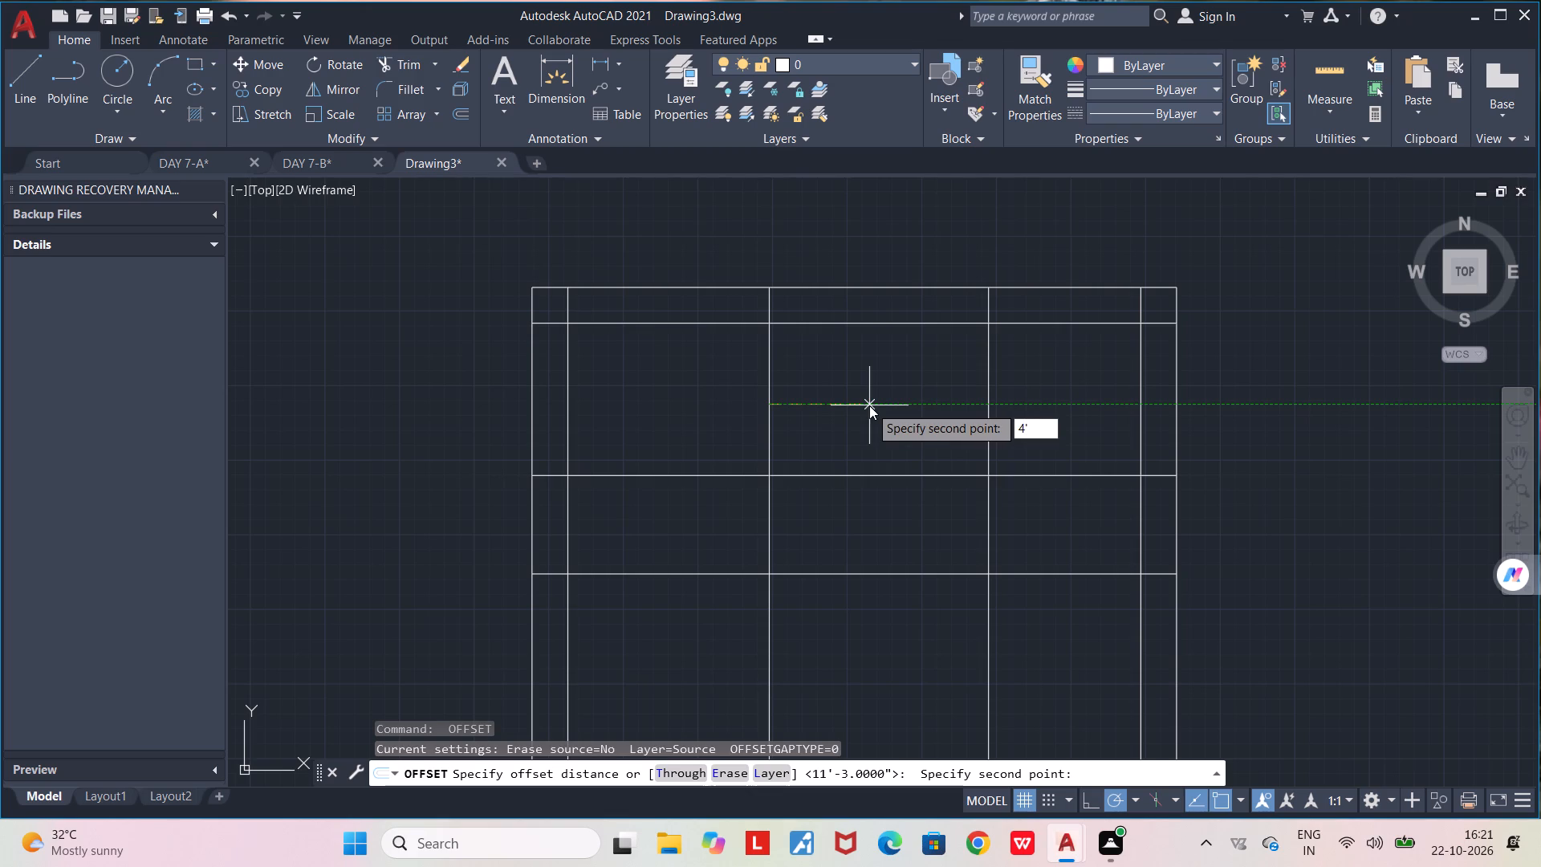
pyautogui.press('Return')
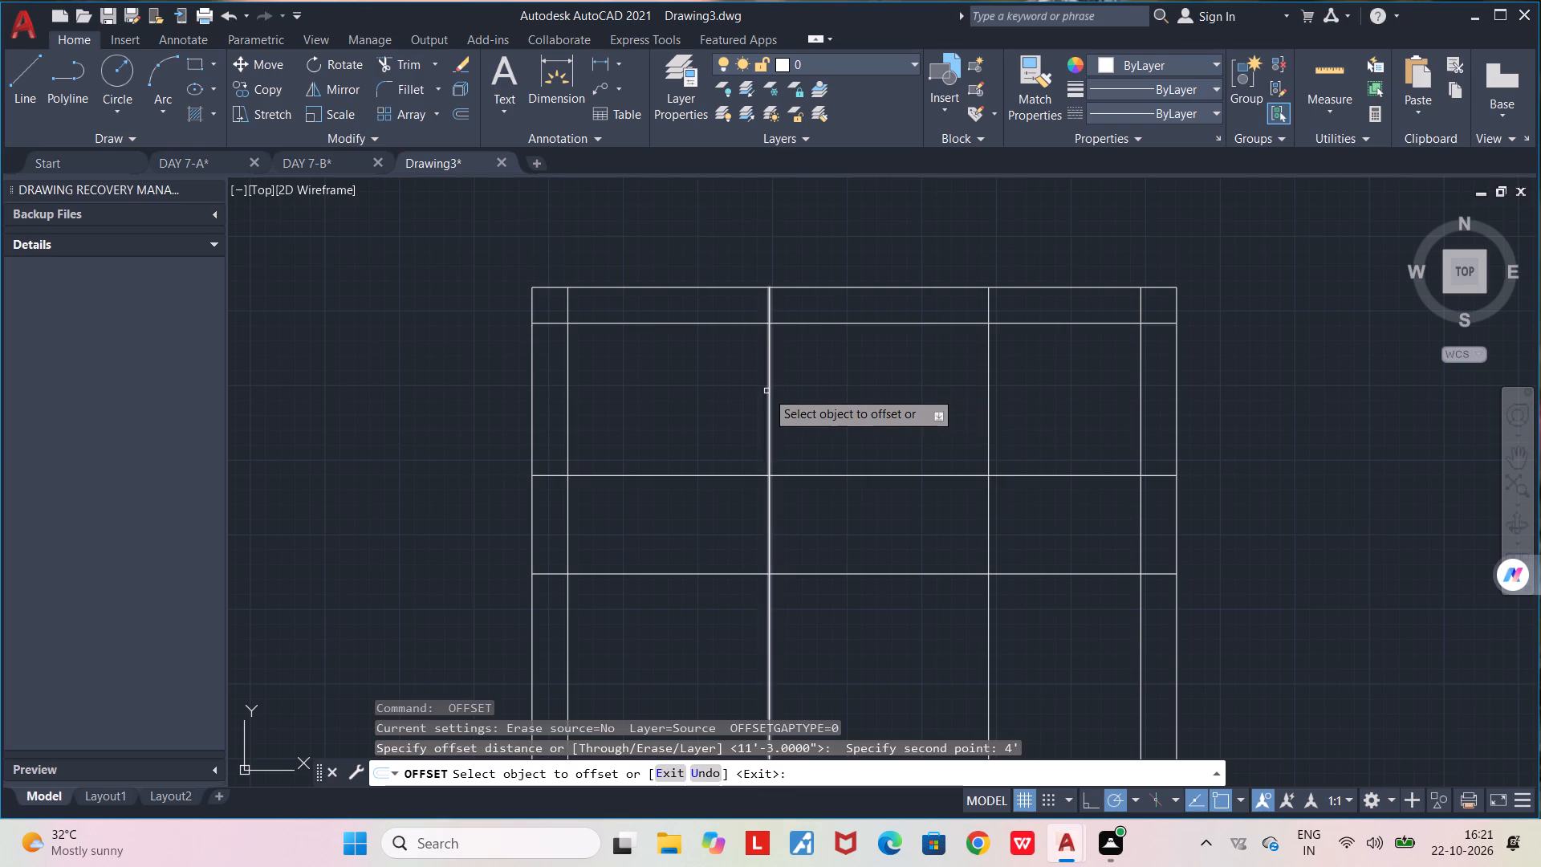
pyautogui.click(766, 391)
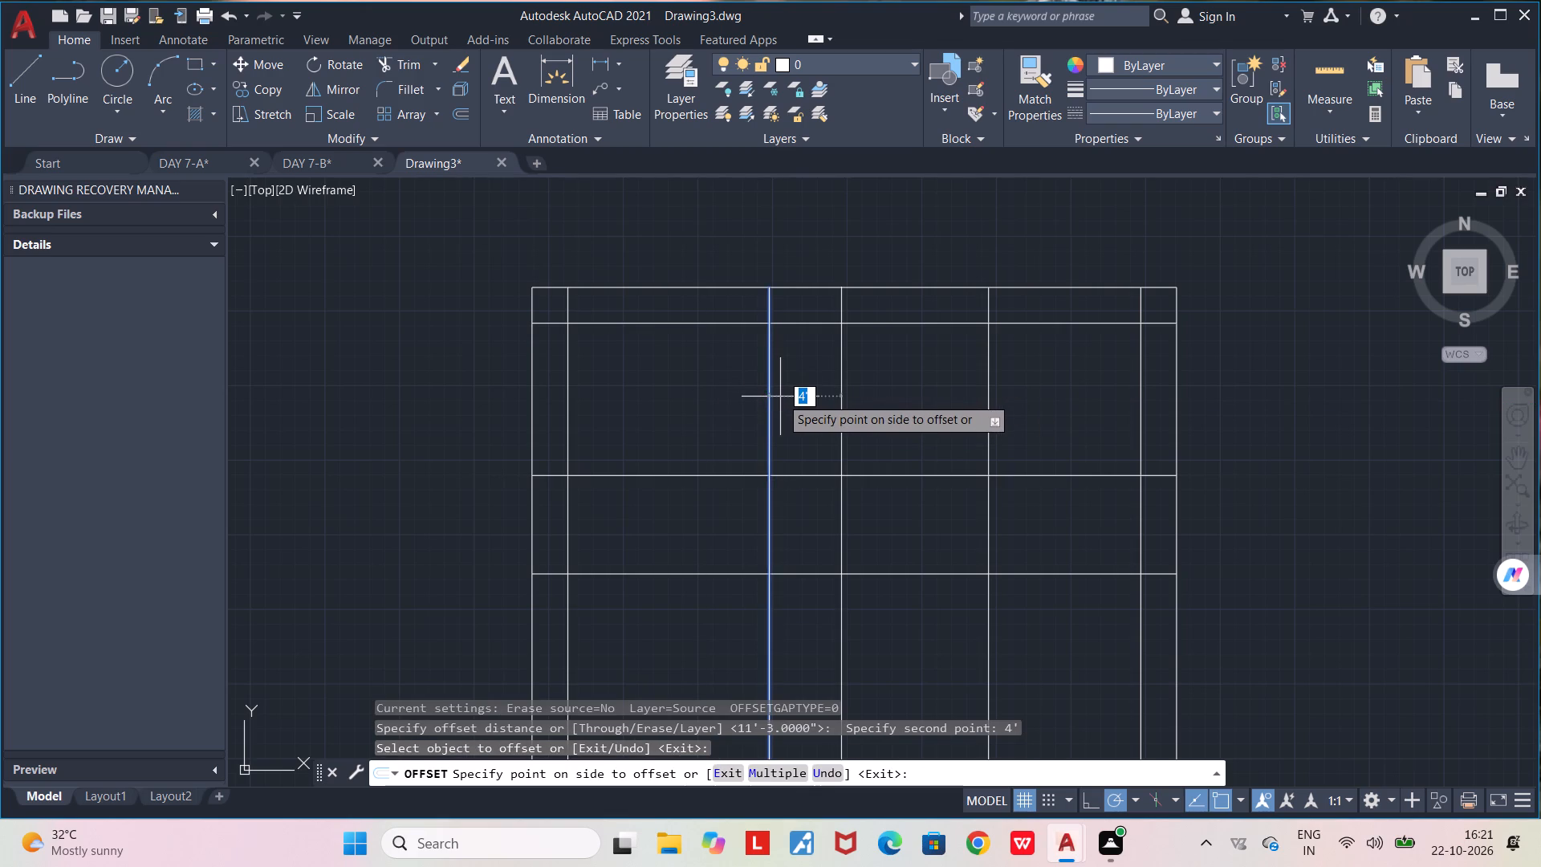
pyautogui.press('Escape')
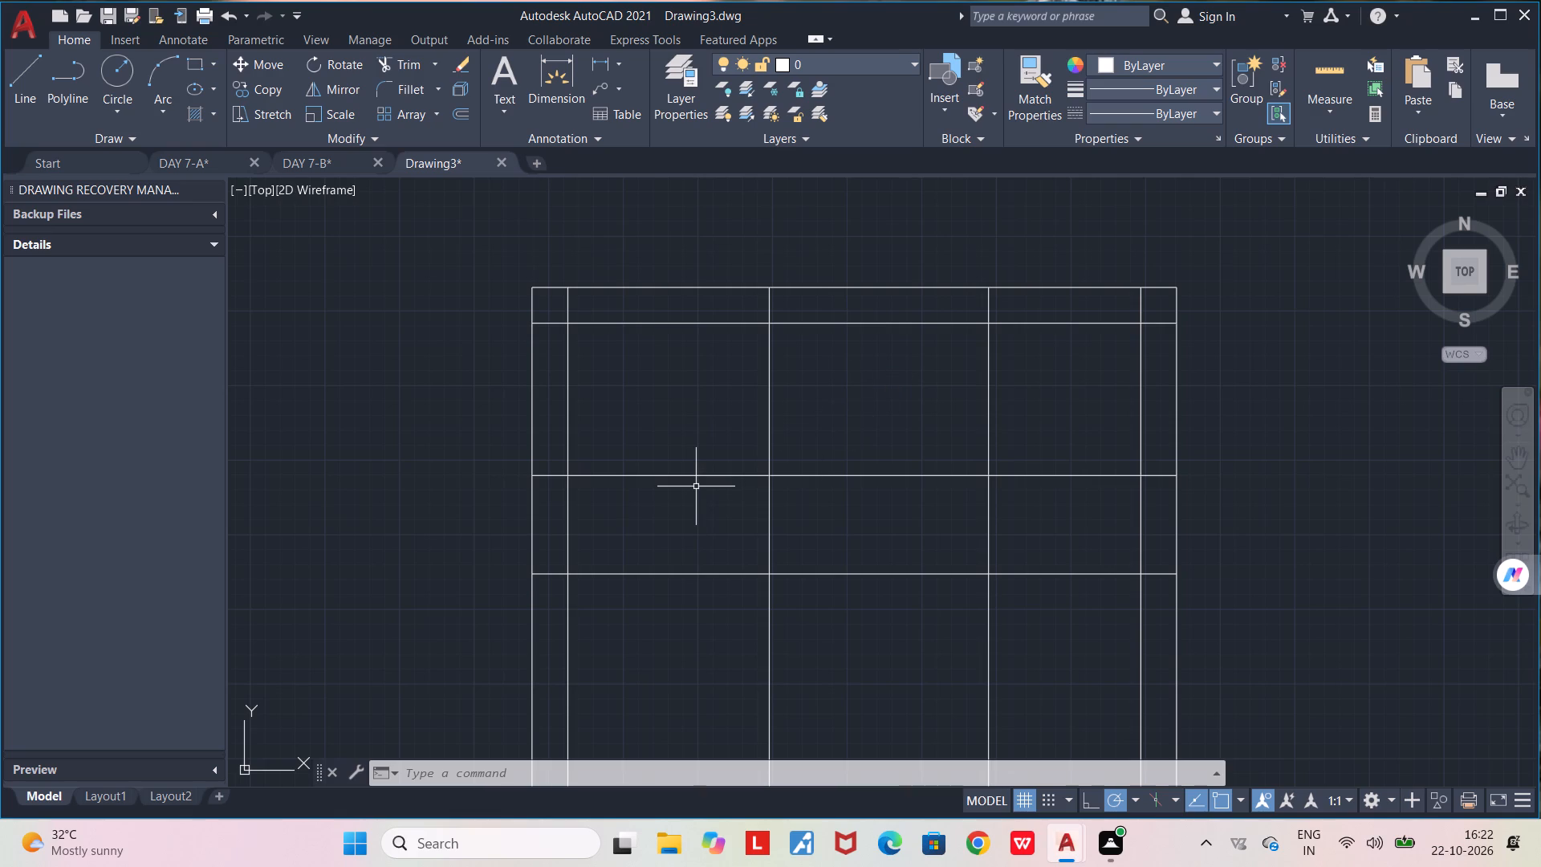
# Trim the horizontal line 8'6" below the inner top line so only its segment between the two room-division verticals remains.
pyautogui.write('TR')
pyautogui.press('Return')
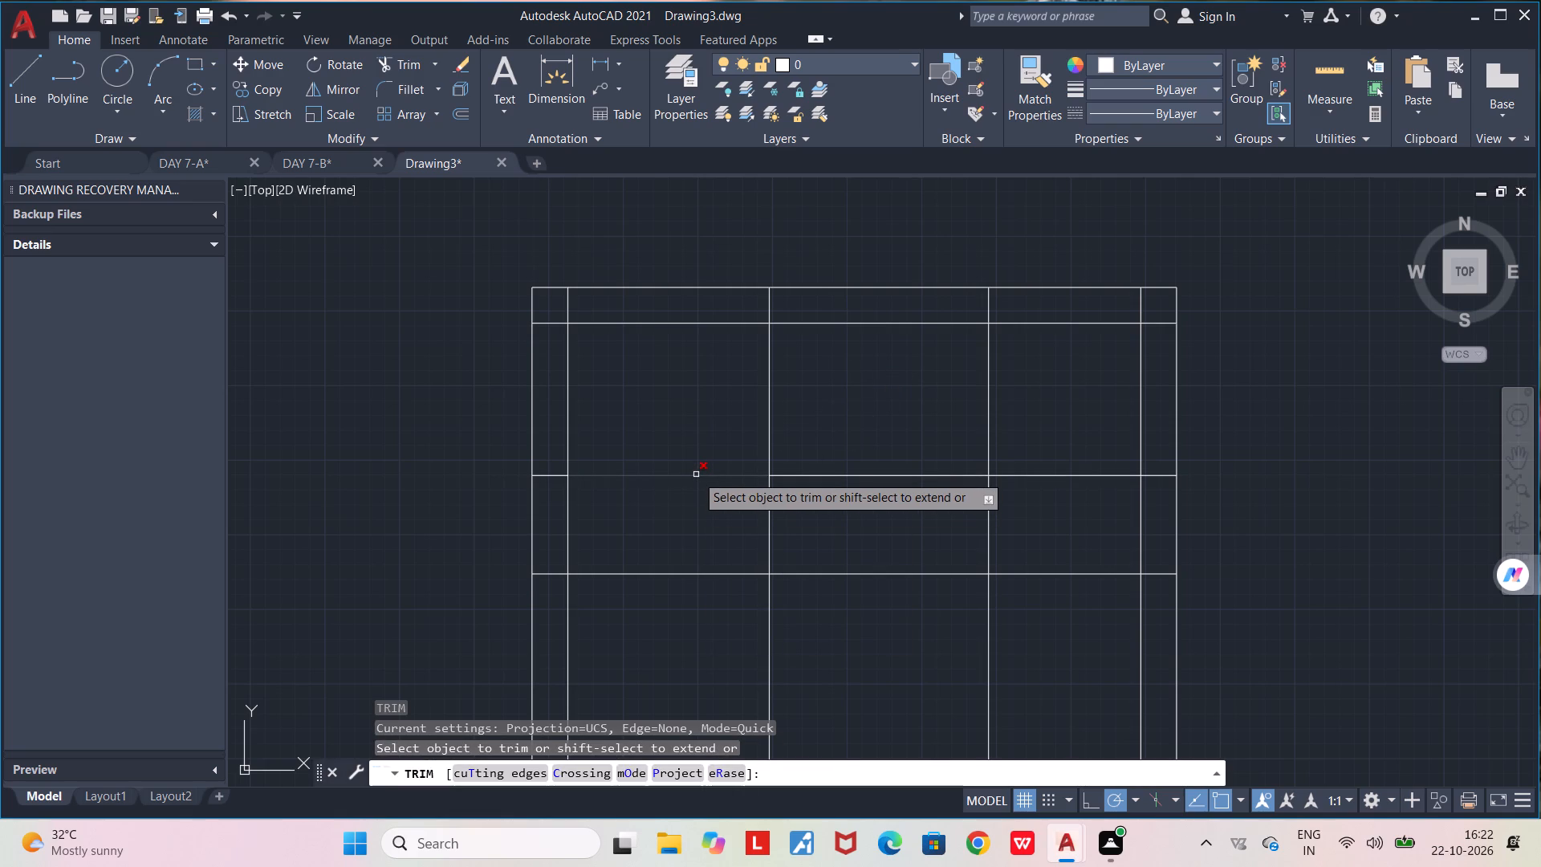
pyautogui.click(696, 474)
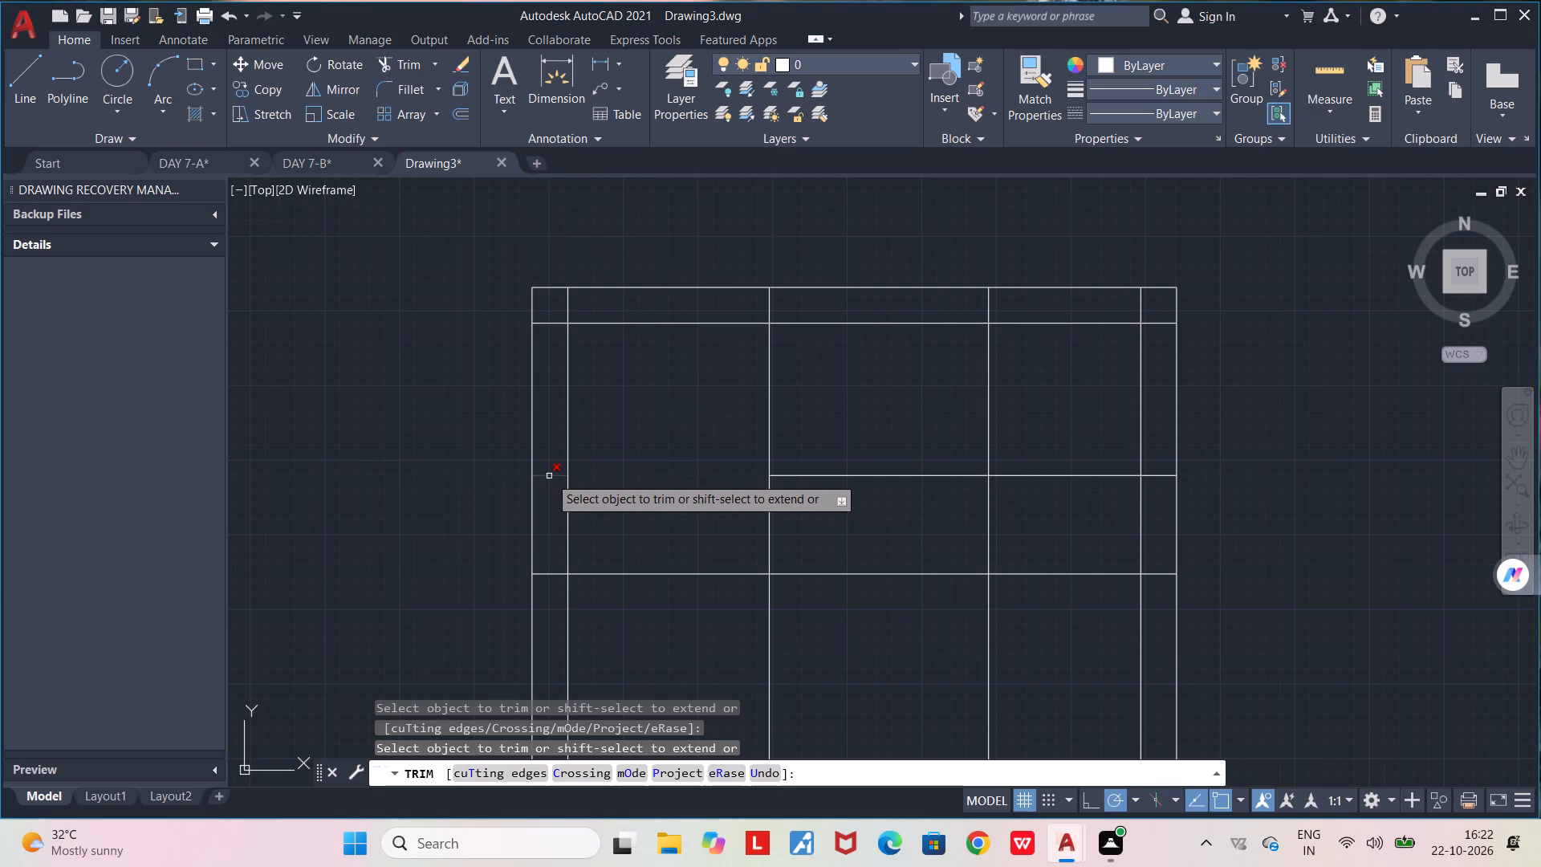
pyautogui.click(549, 476)
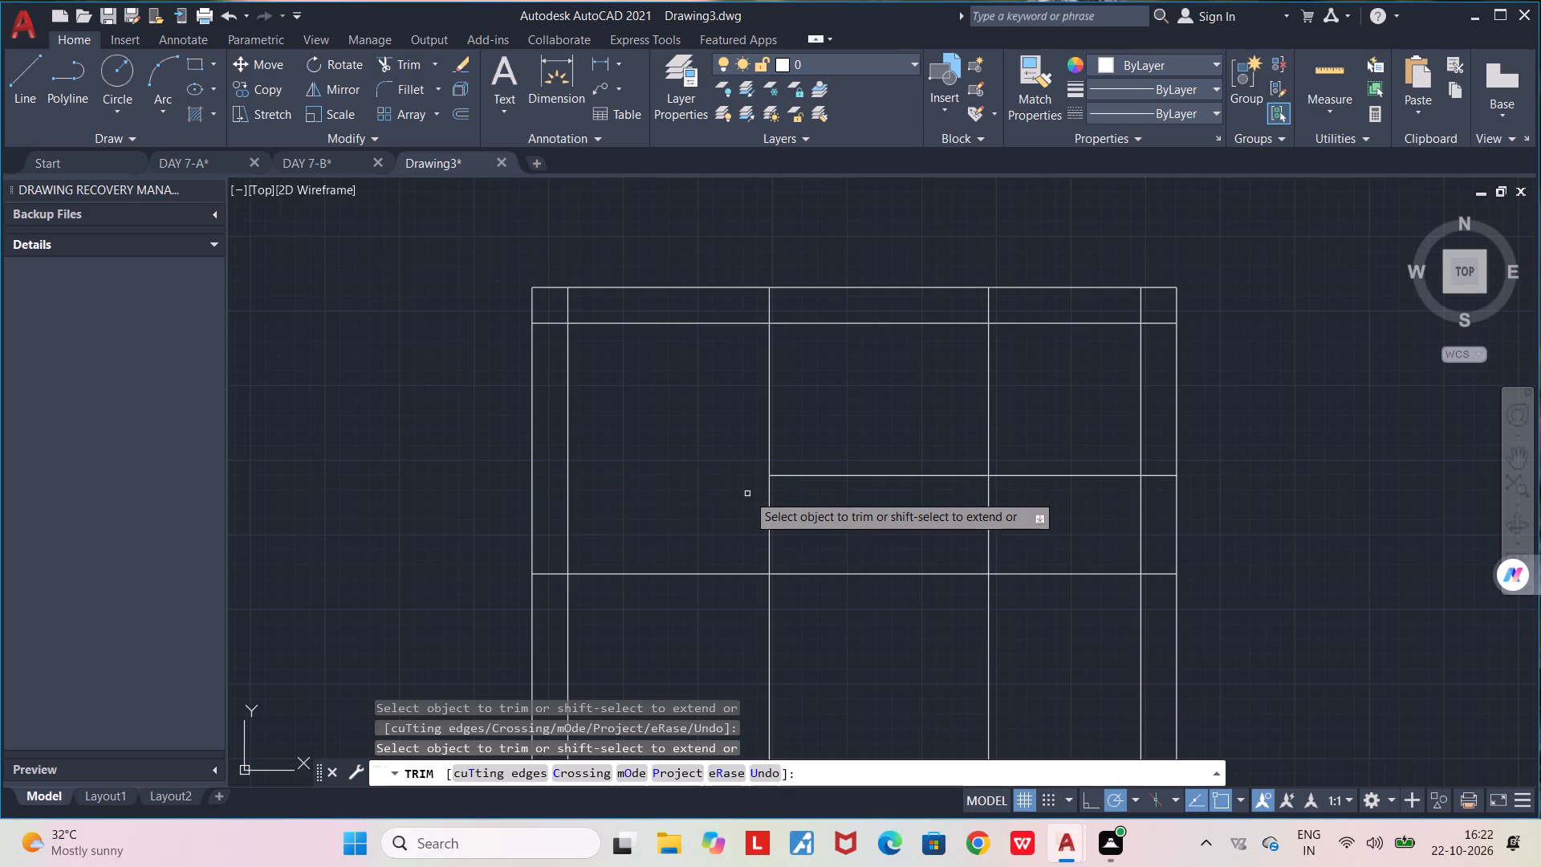
pyautogui.click(1046, 478)
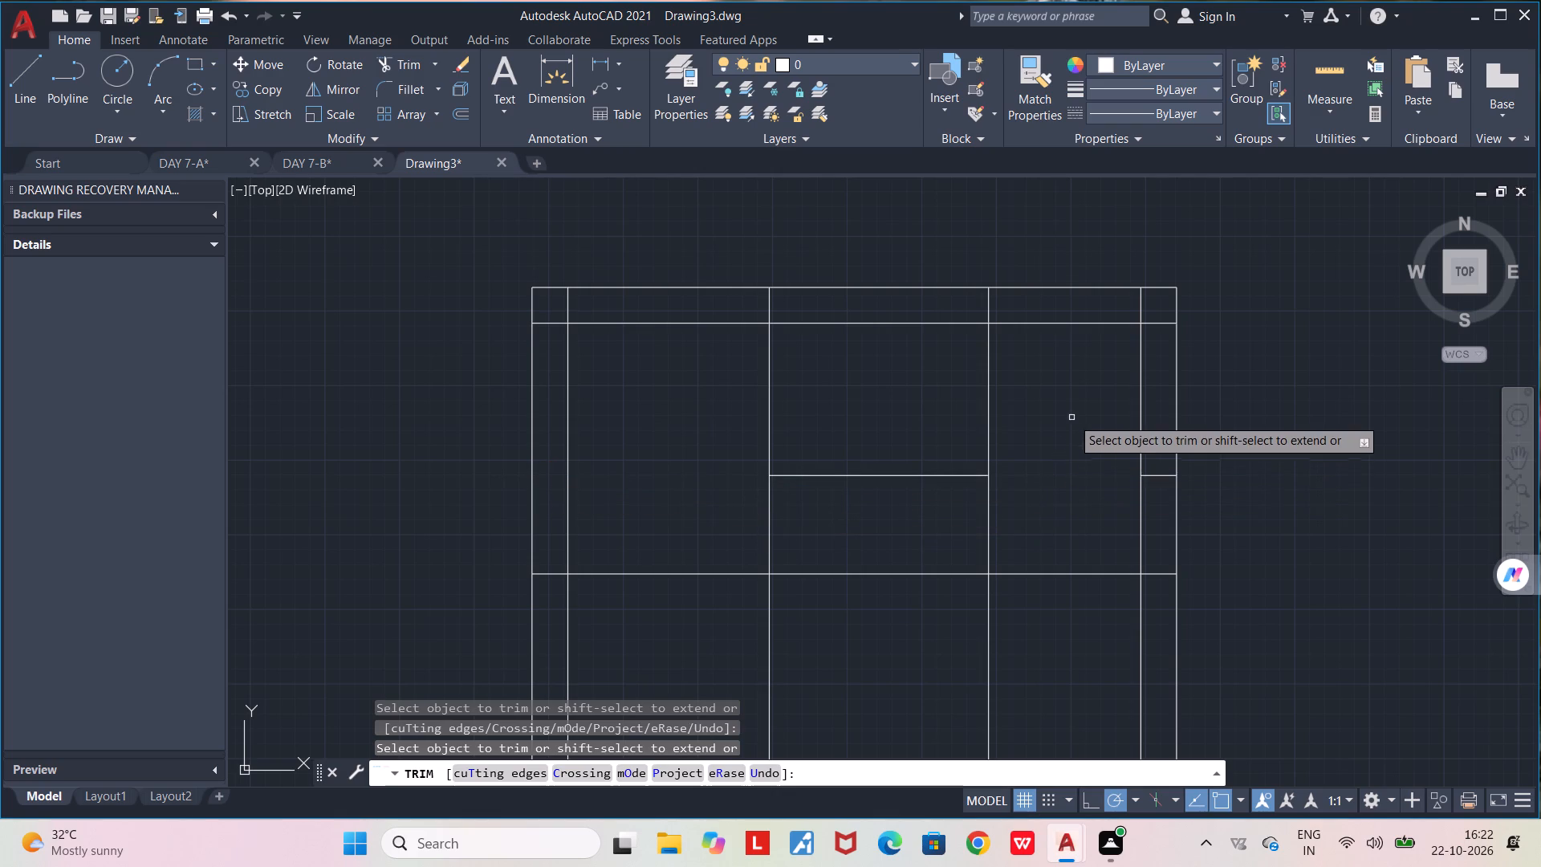
pyautogui.moveTo(1071, 417); pyautogui.dragTo(807, 435, button='middle')
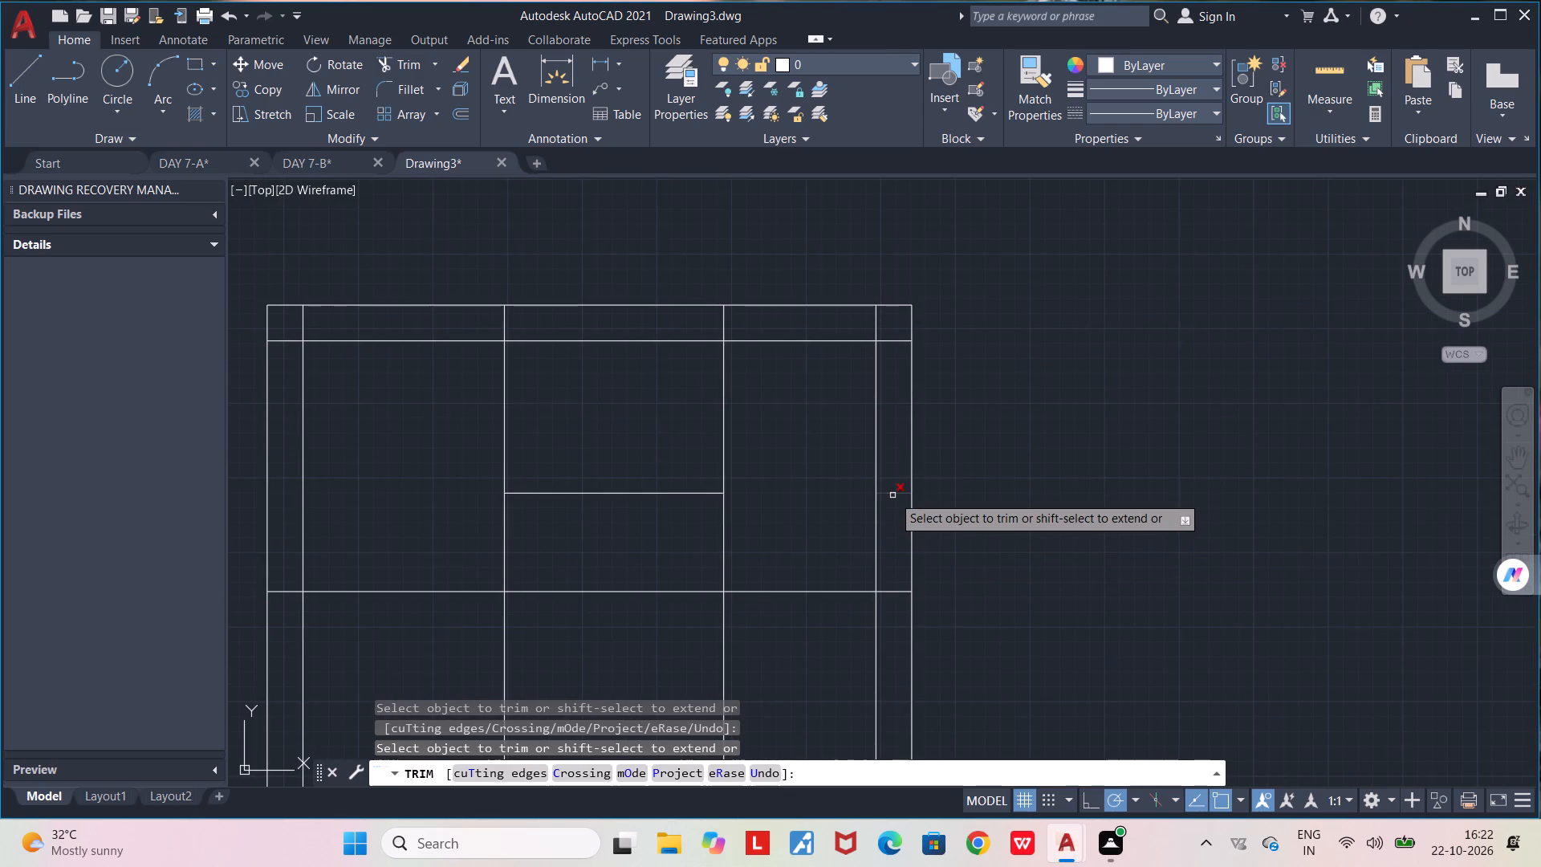
pyautogui.click(892, 495)
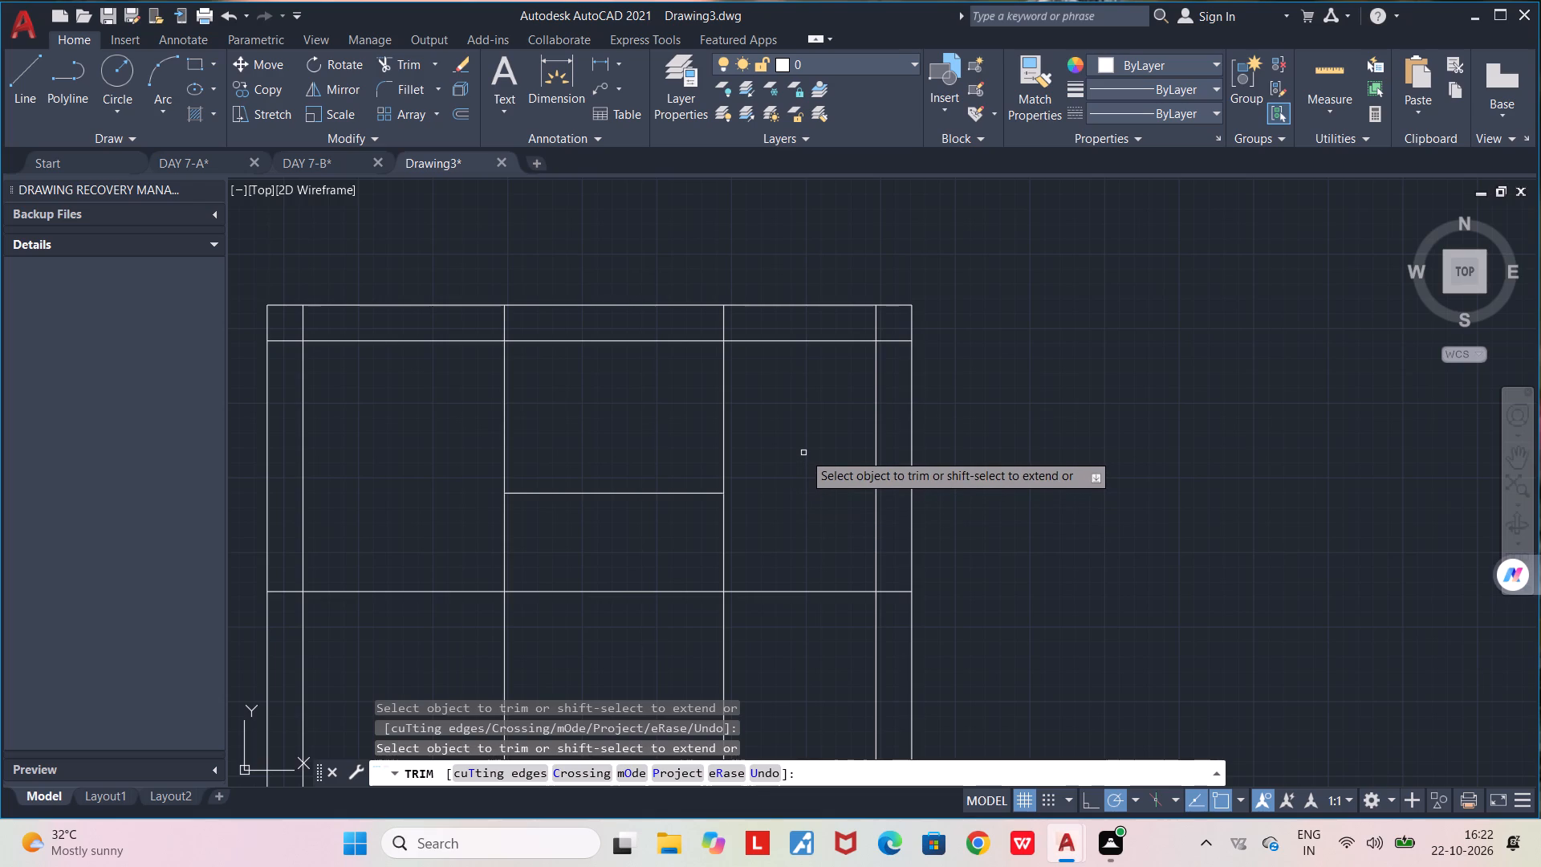
# Trim both room-division verticals below the horizontal line offset 14' from the inner top line.
pyautogui.scroll(1, 803, 453)
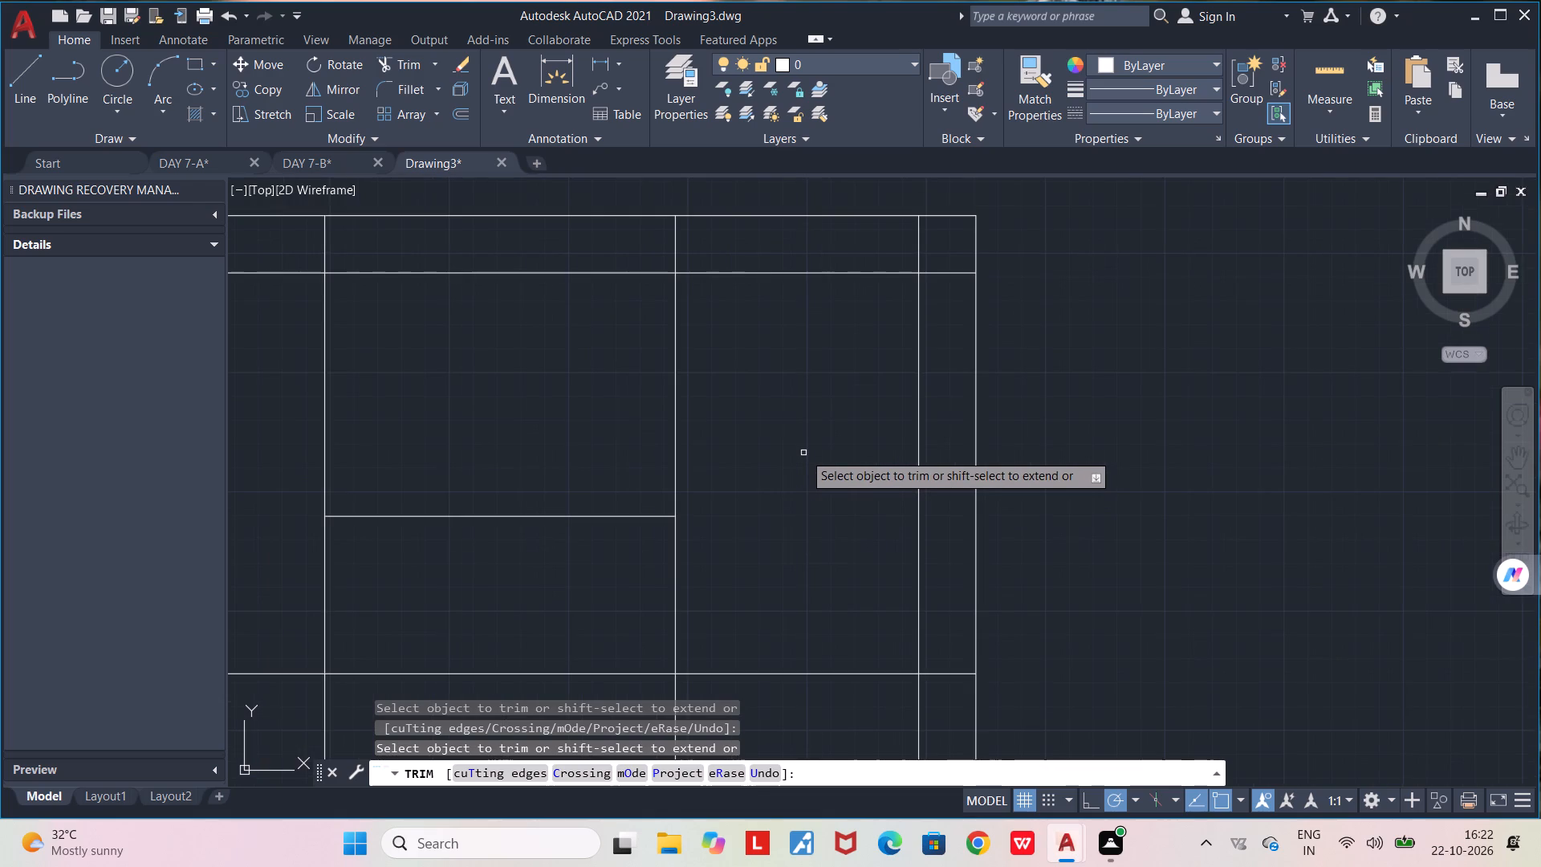
pyautogui.scroll(-1, 803, 453)
pyautogui.moveTo(803, 453); pyautogui.dragTo(856, 334, button='middle')
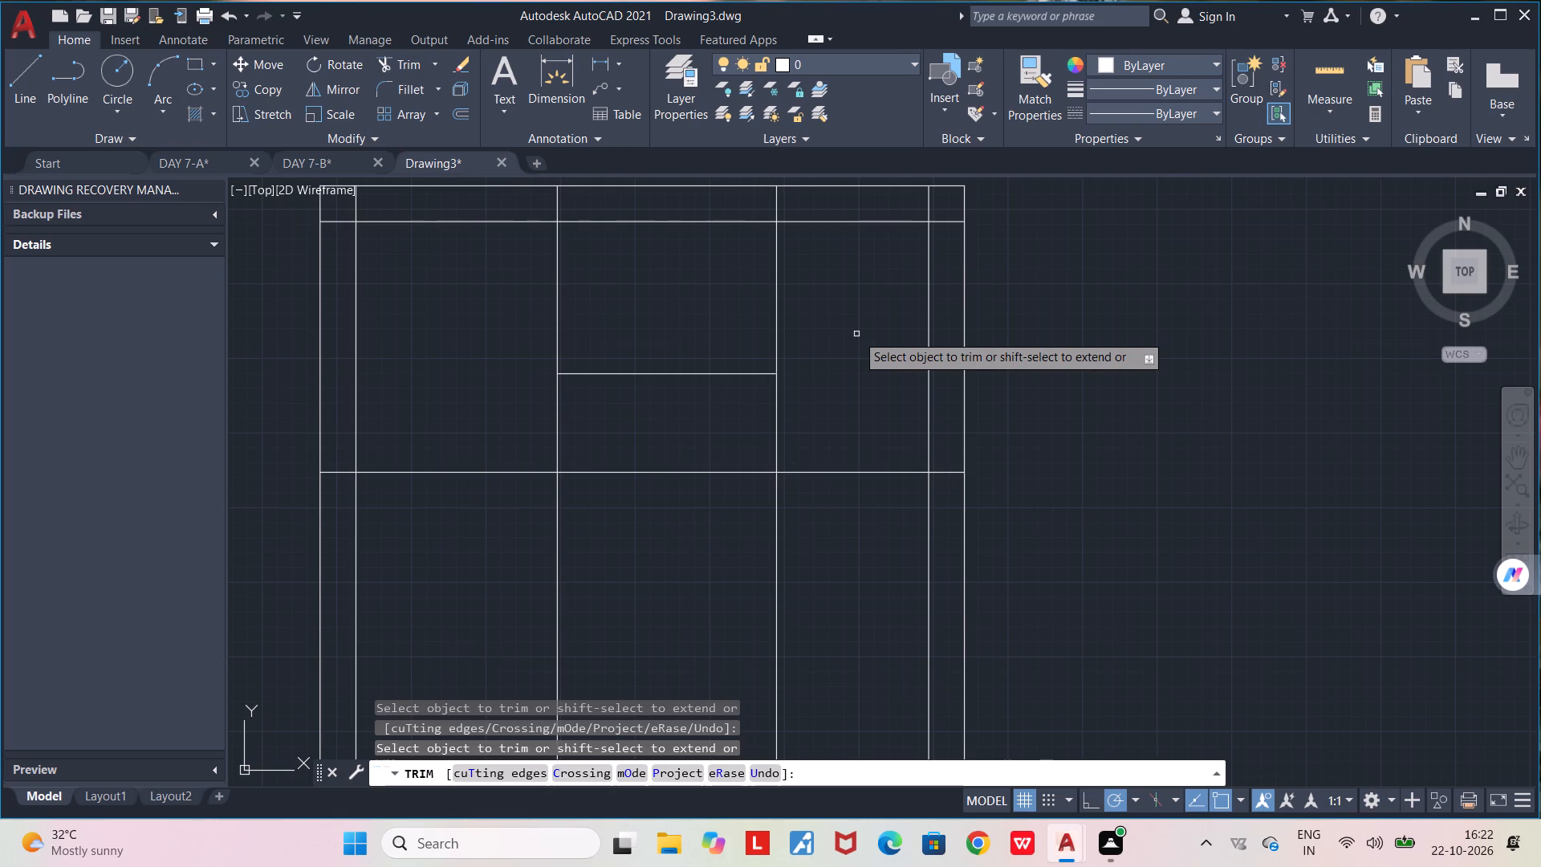
pyautogui.click(774, 542)
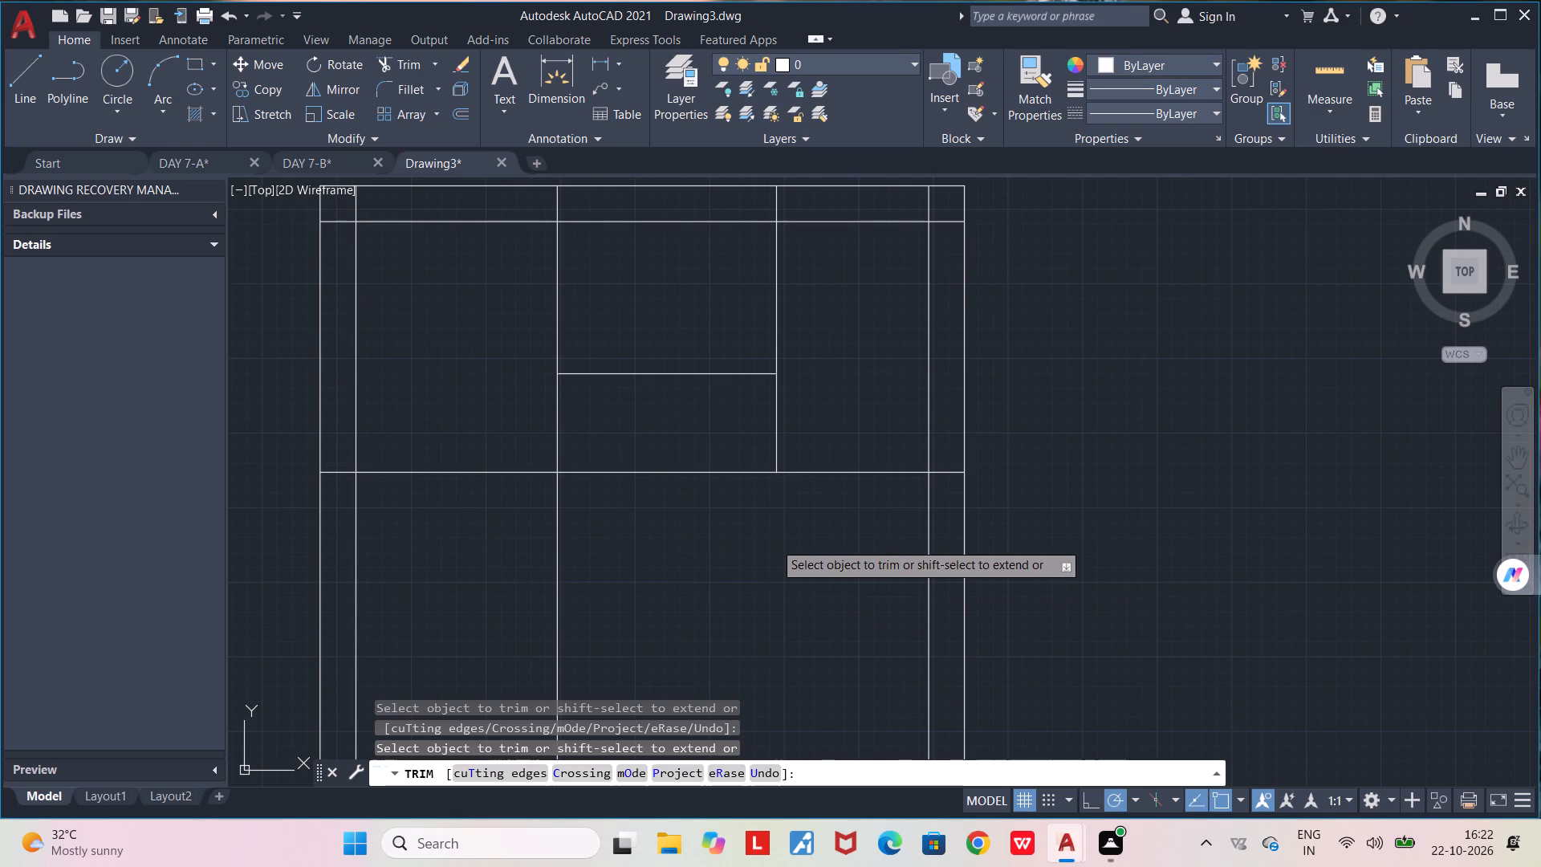
pyautogui.click(556, 539)
# Examine the trimmed room divisions and the open lower area of the floor plan.
pyautogui.scroll(-2, 556, 539)
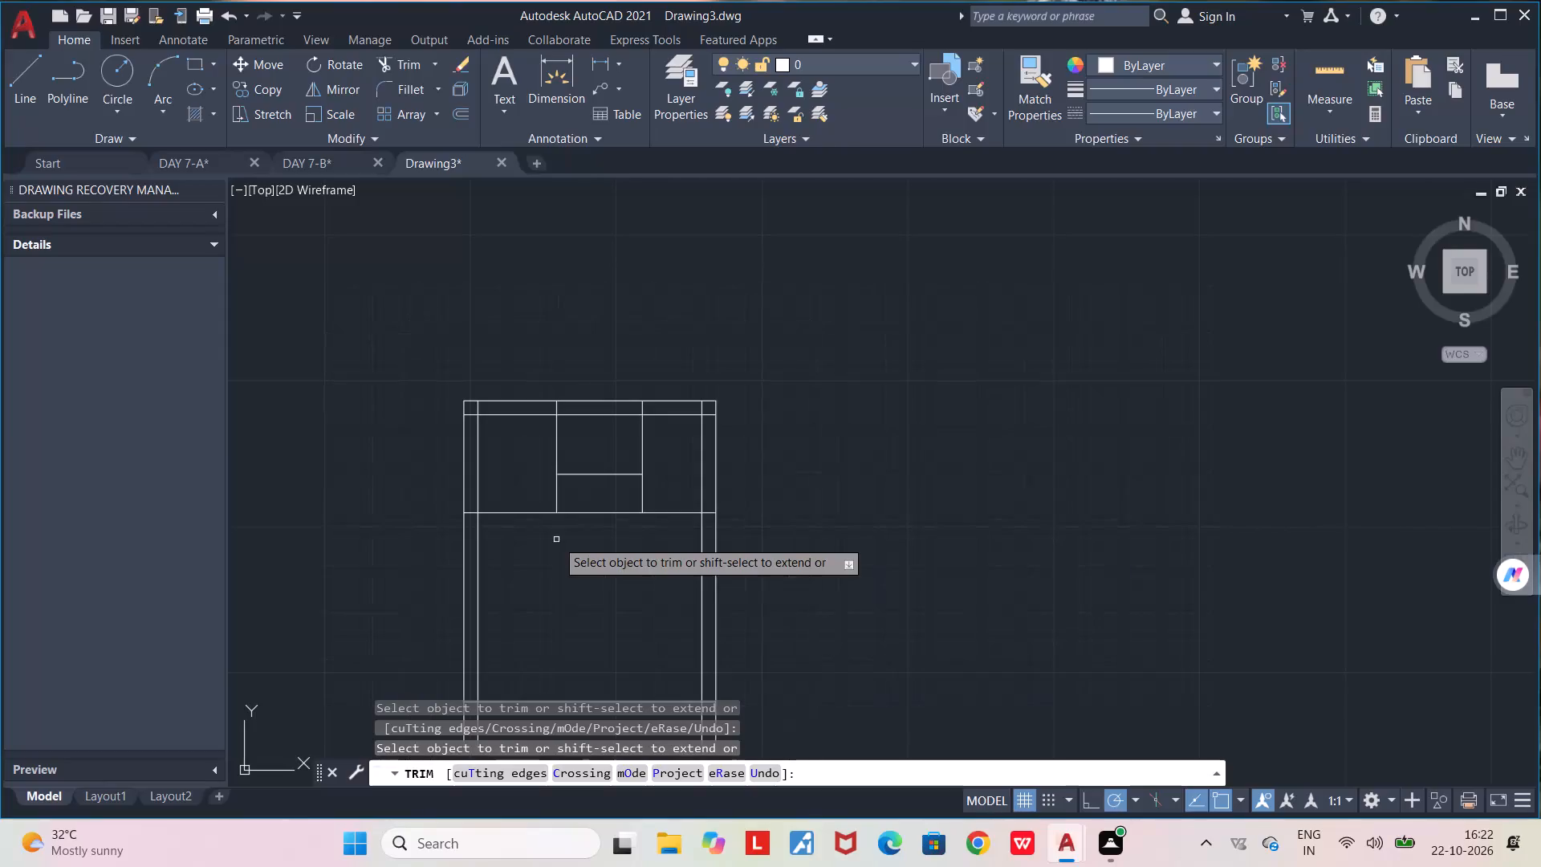
pyautogui.moveTo(589, 557); pyautogui.dragTo(586, 389, button='middle')
pyautogui.scroll(1, 578, 462)
pyautogui.moveTo(581, 429); pyautogui.dragTo(580, 475, button='middle')
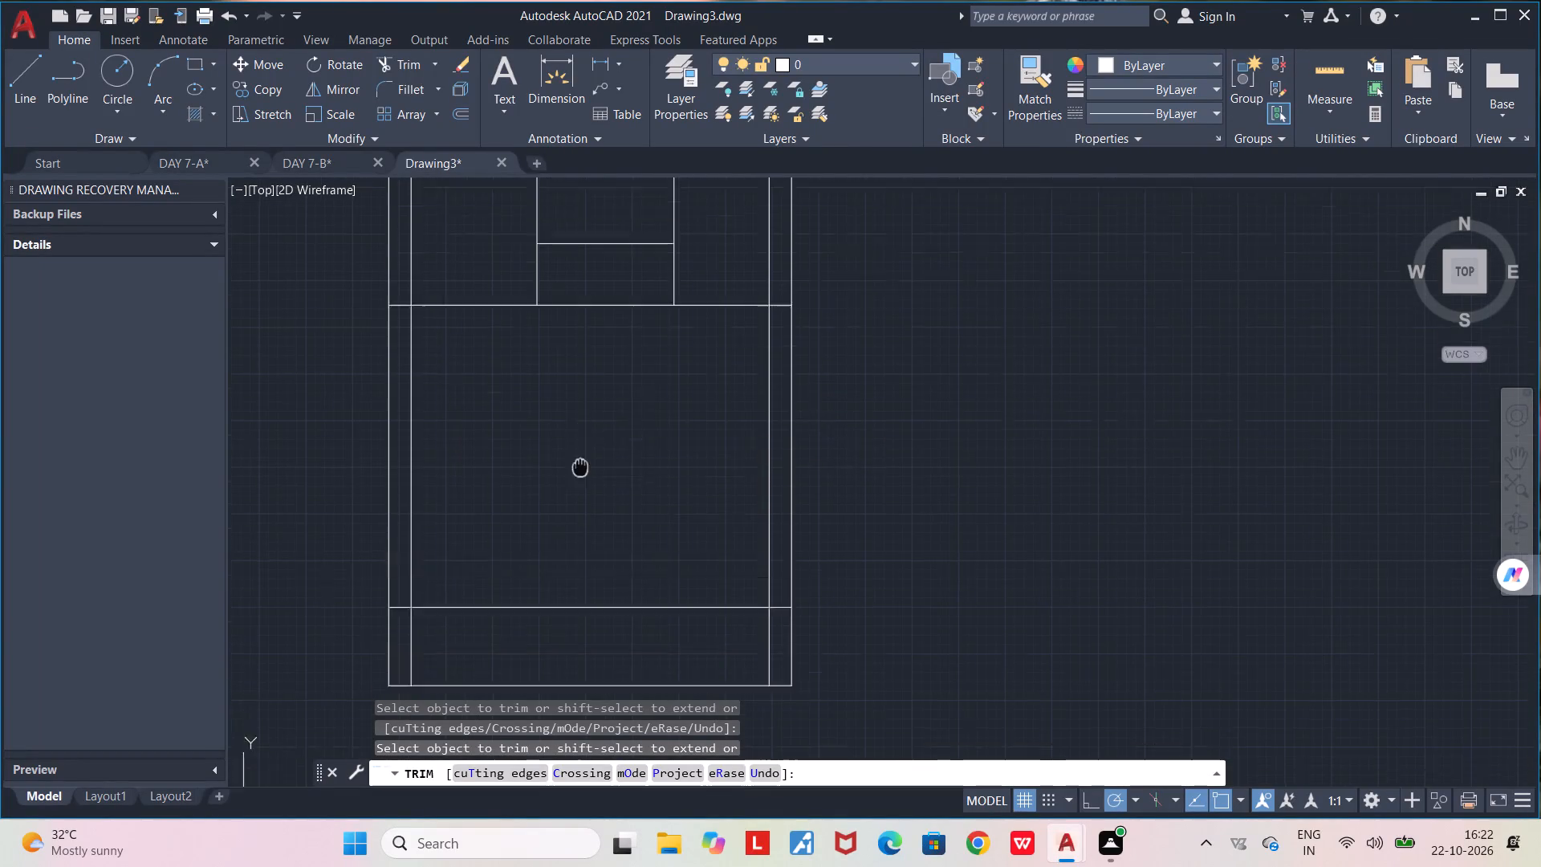
pyautogui.moveTo(580, 475); pyautogui.dragTo(575, 589, button='middle')
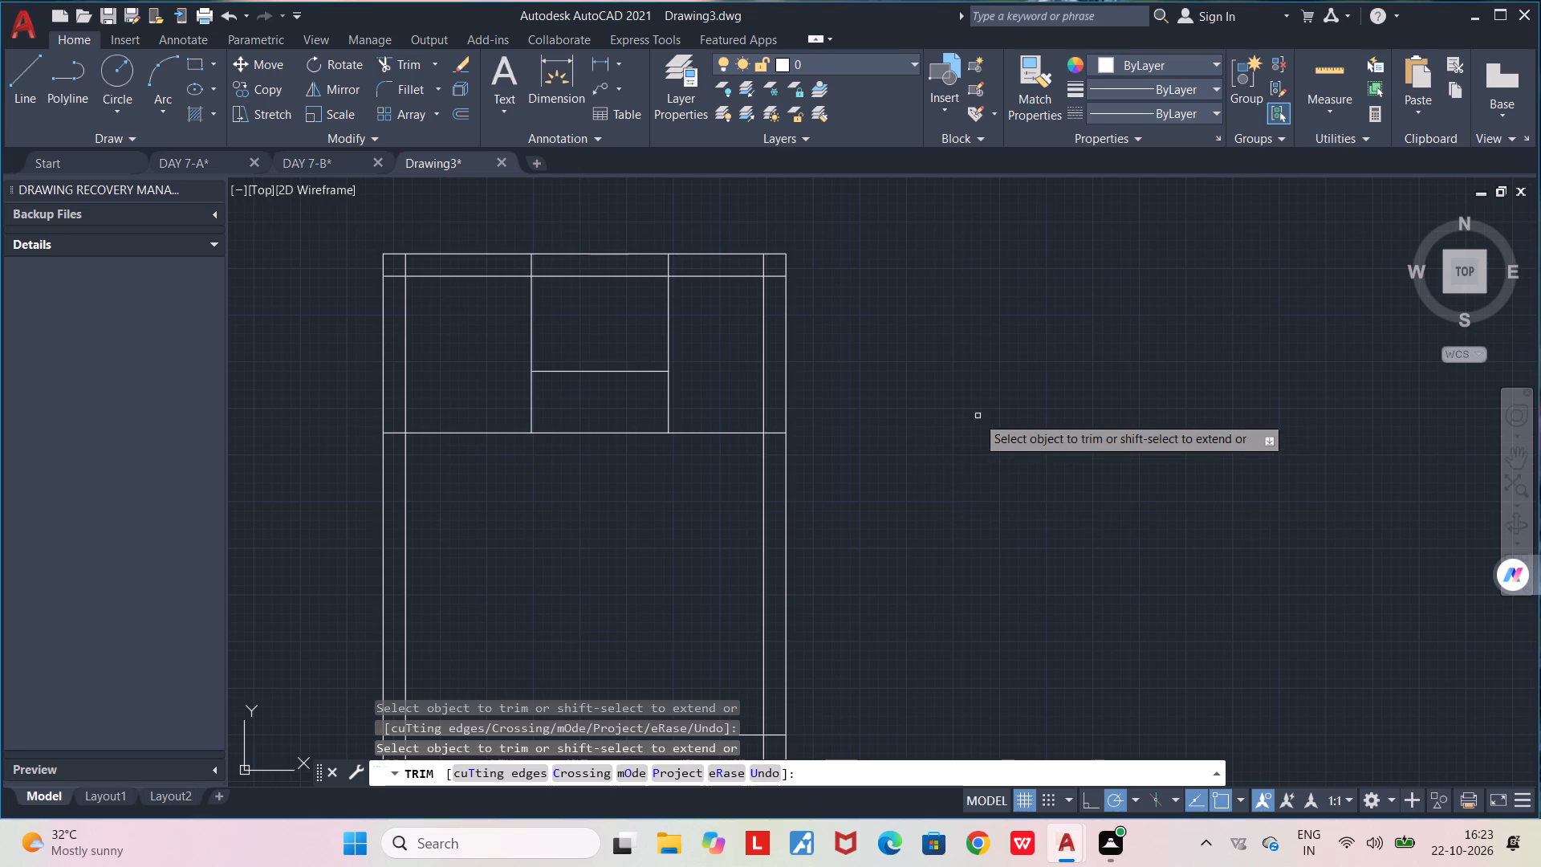
pyautogui.scroll(3, 577, 413)
pyautogui.moveTo(566, 407); pyautogui.dragTo(604, 416, button='middle')
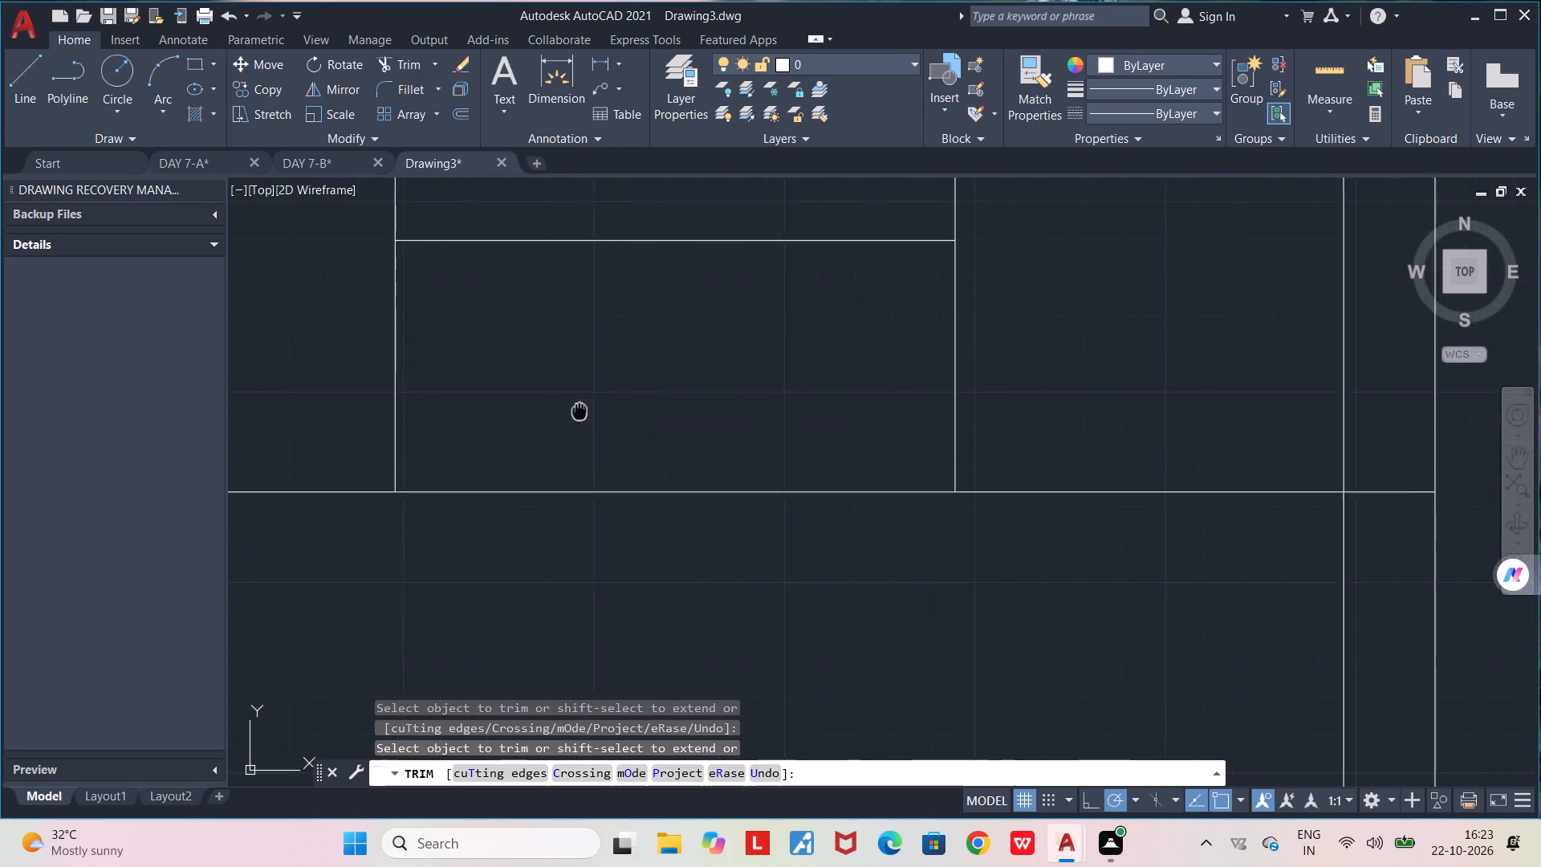
pyautogui.moveTo(604, 416); pyautogui.dragTo(930, 482, button='middle')
pyautogui.scroll(-3, 931, 483)
pyautogui.scroll(1, 837, 446)
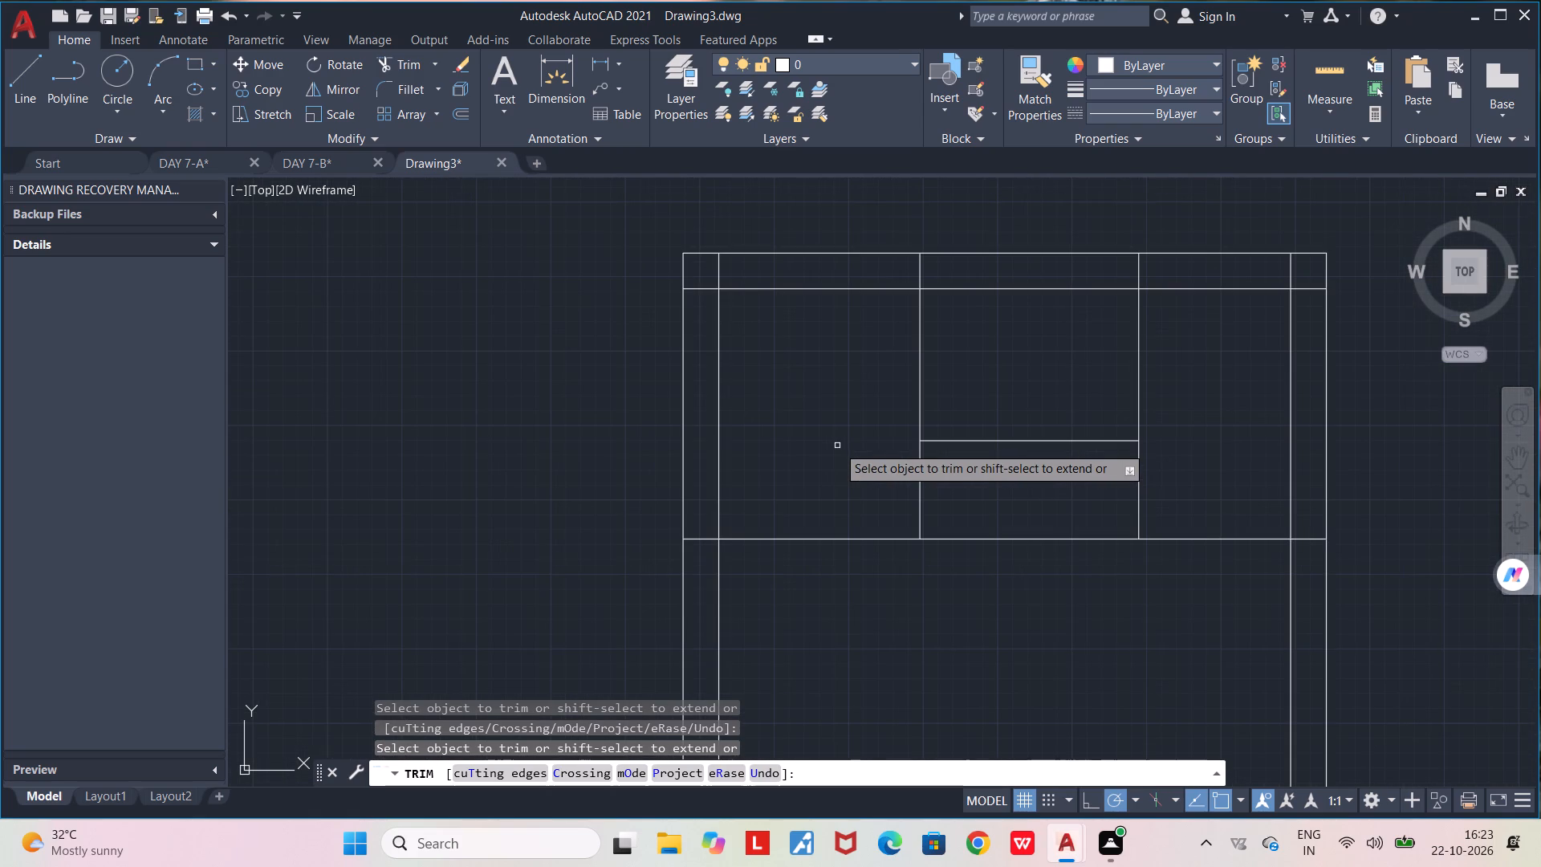
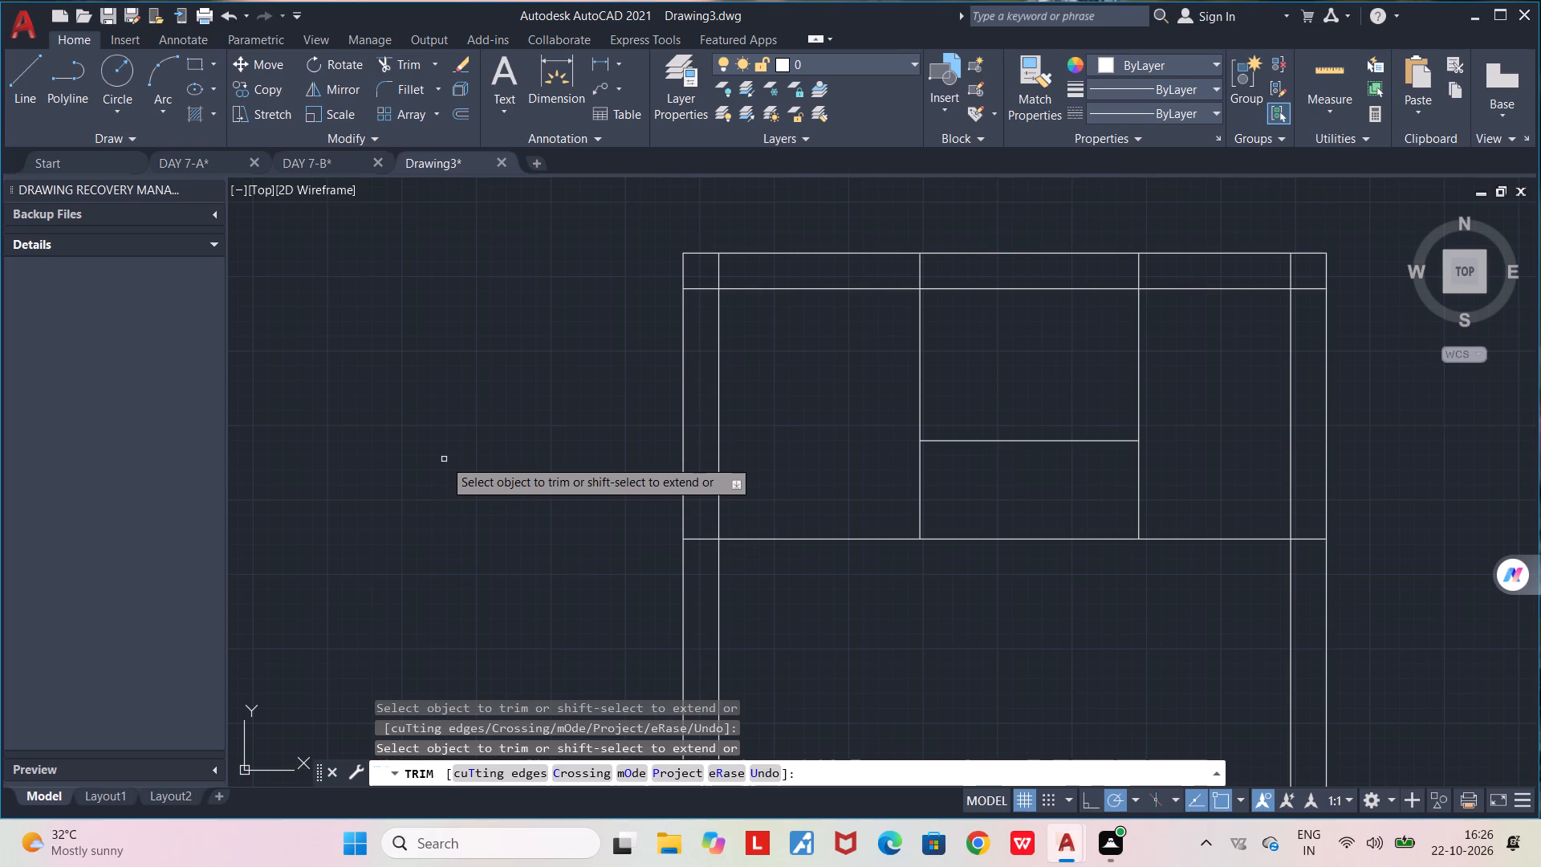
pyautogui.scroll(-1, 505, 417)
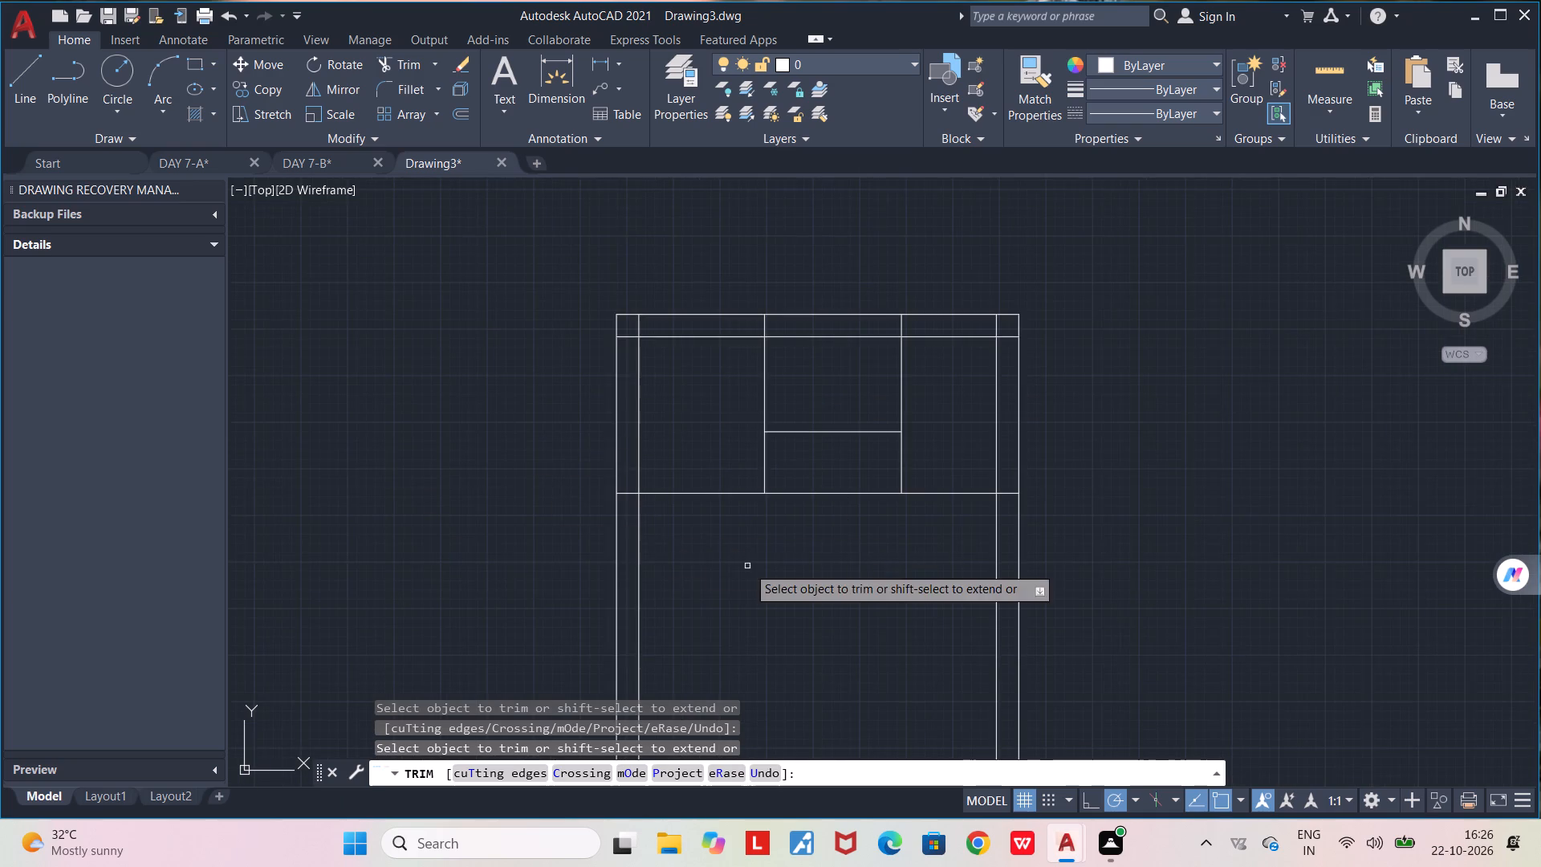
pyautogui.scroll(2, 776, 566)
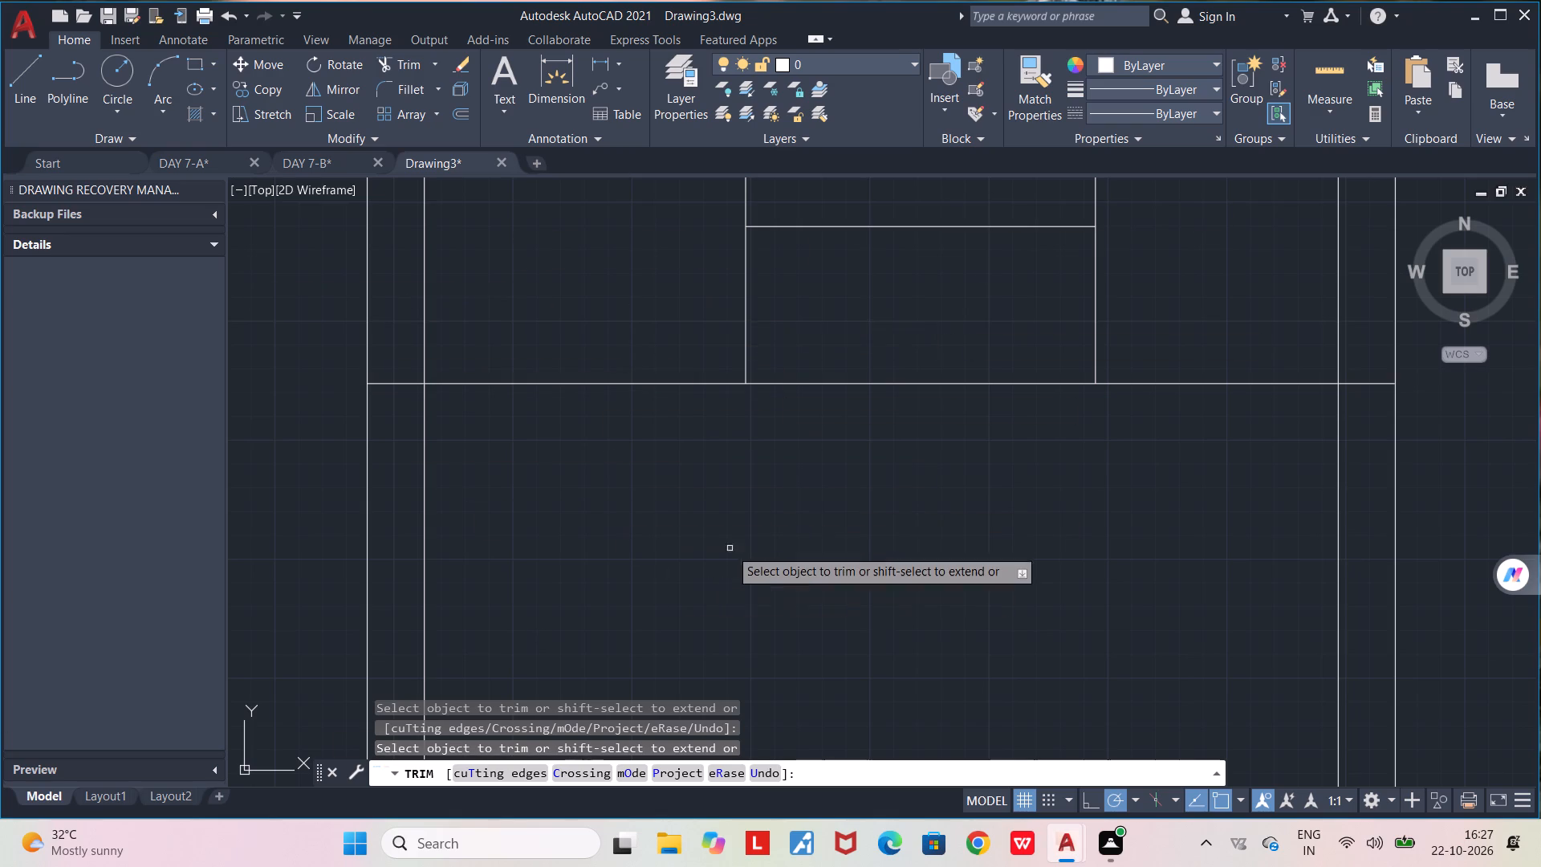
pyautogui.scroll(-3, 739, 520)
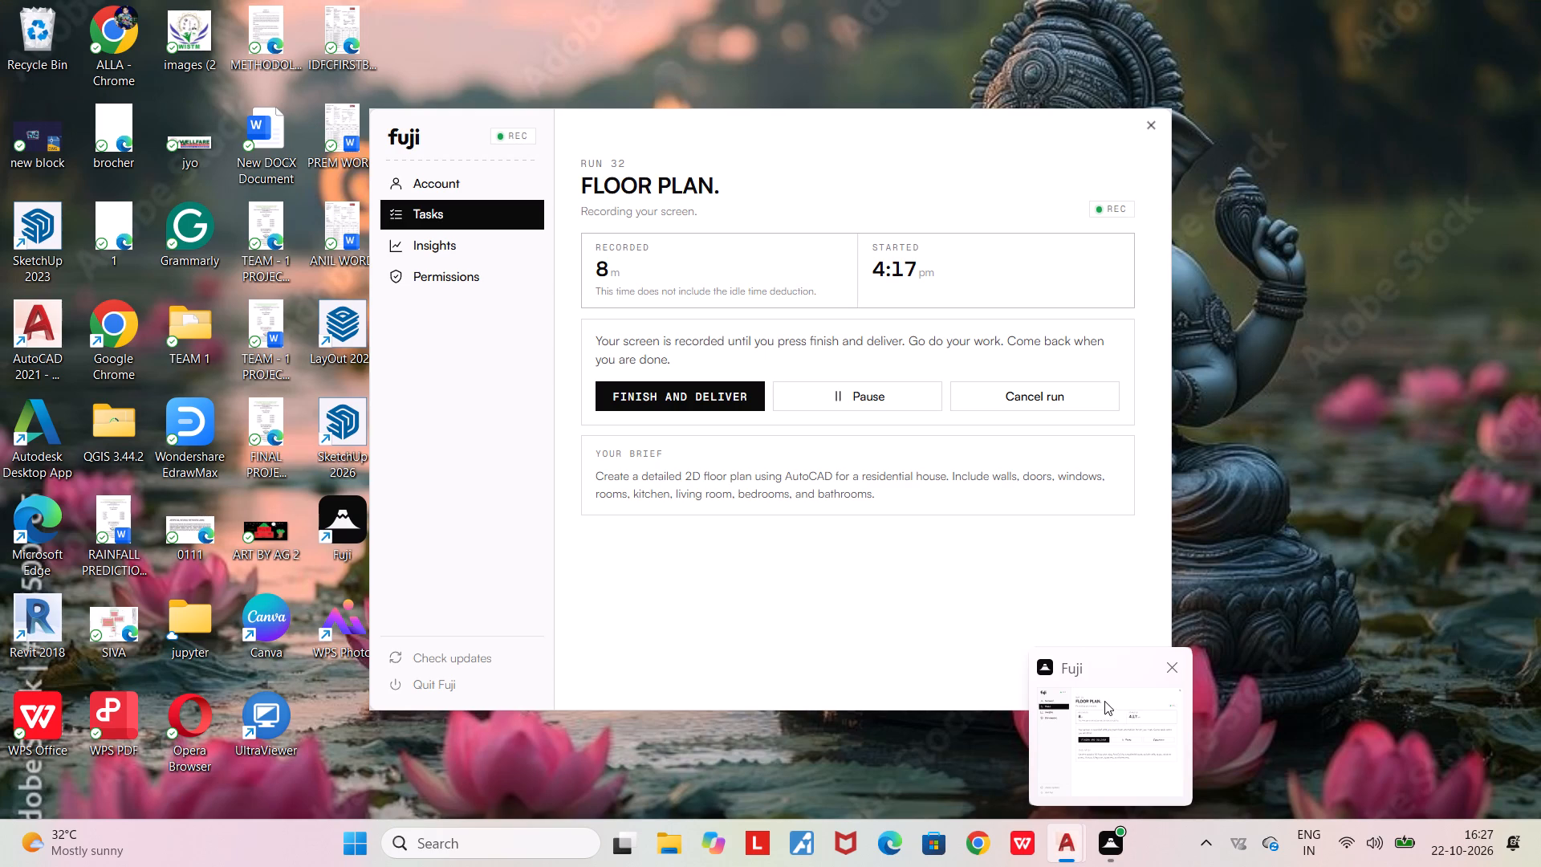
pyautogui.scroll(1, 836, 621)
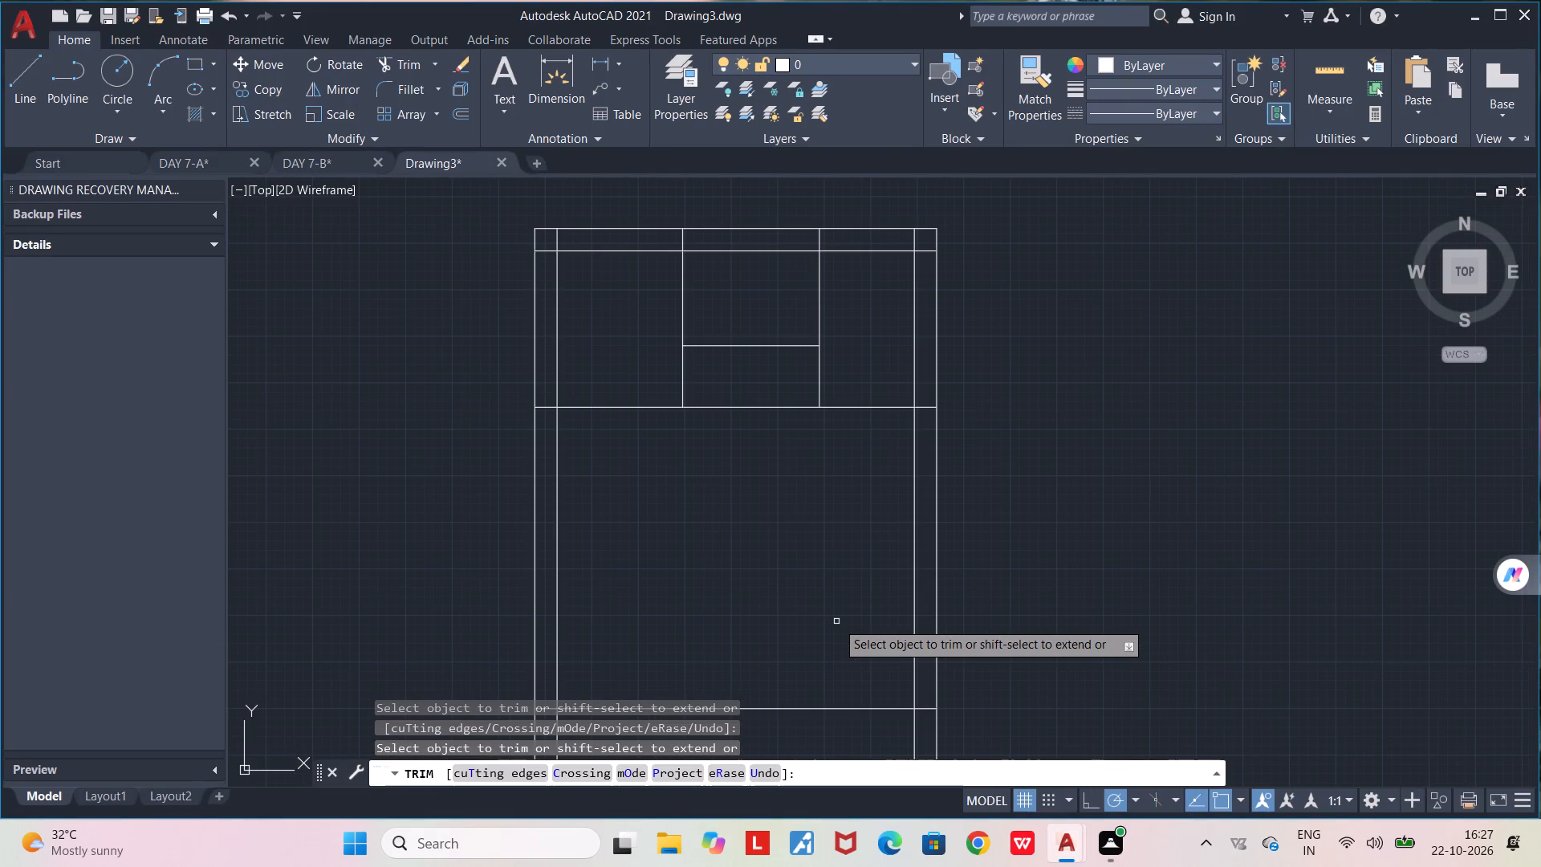
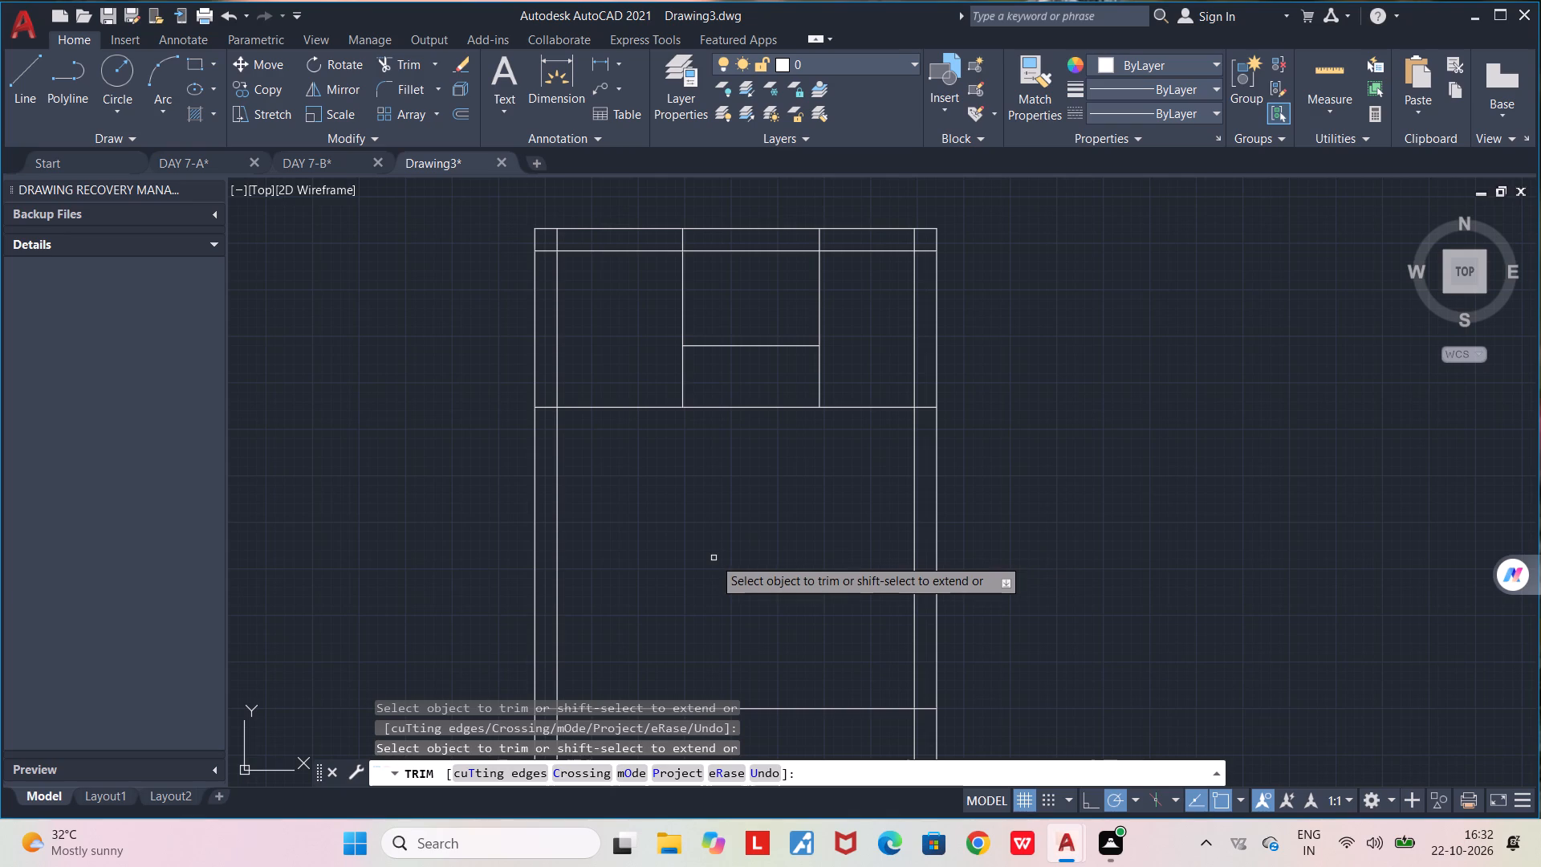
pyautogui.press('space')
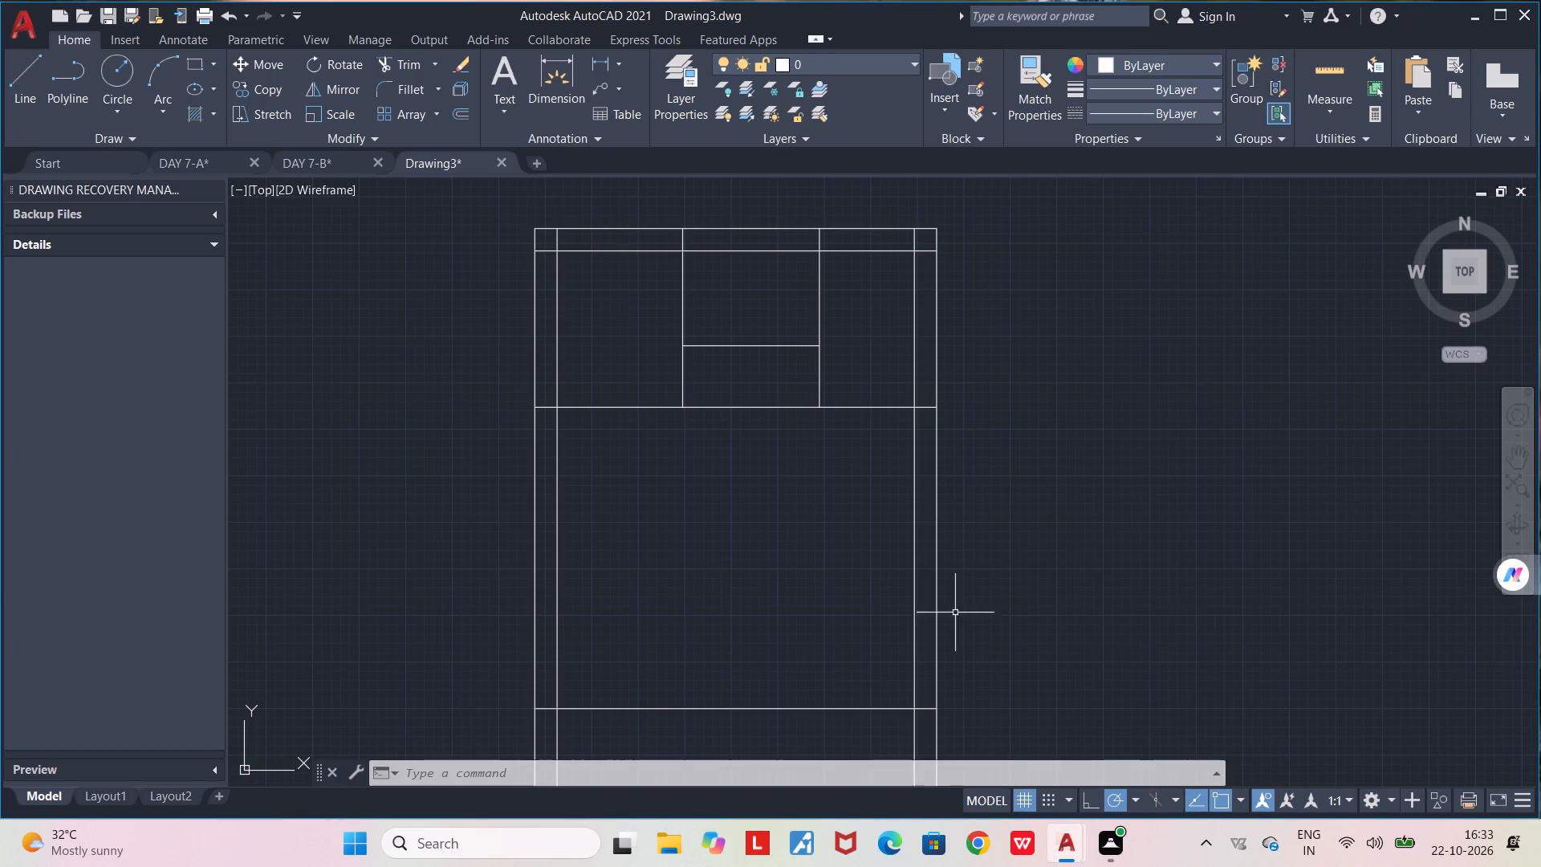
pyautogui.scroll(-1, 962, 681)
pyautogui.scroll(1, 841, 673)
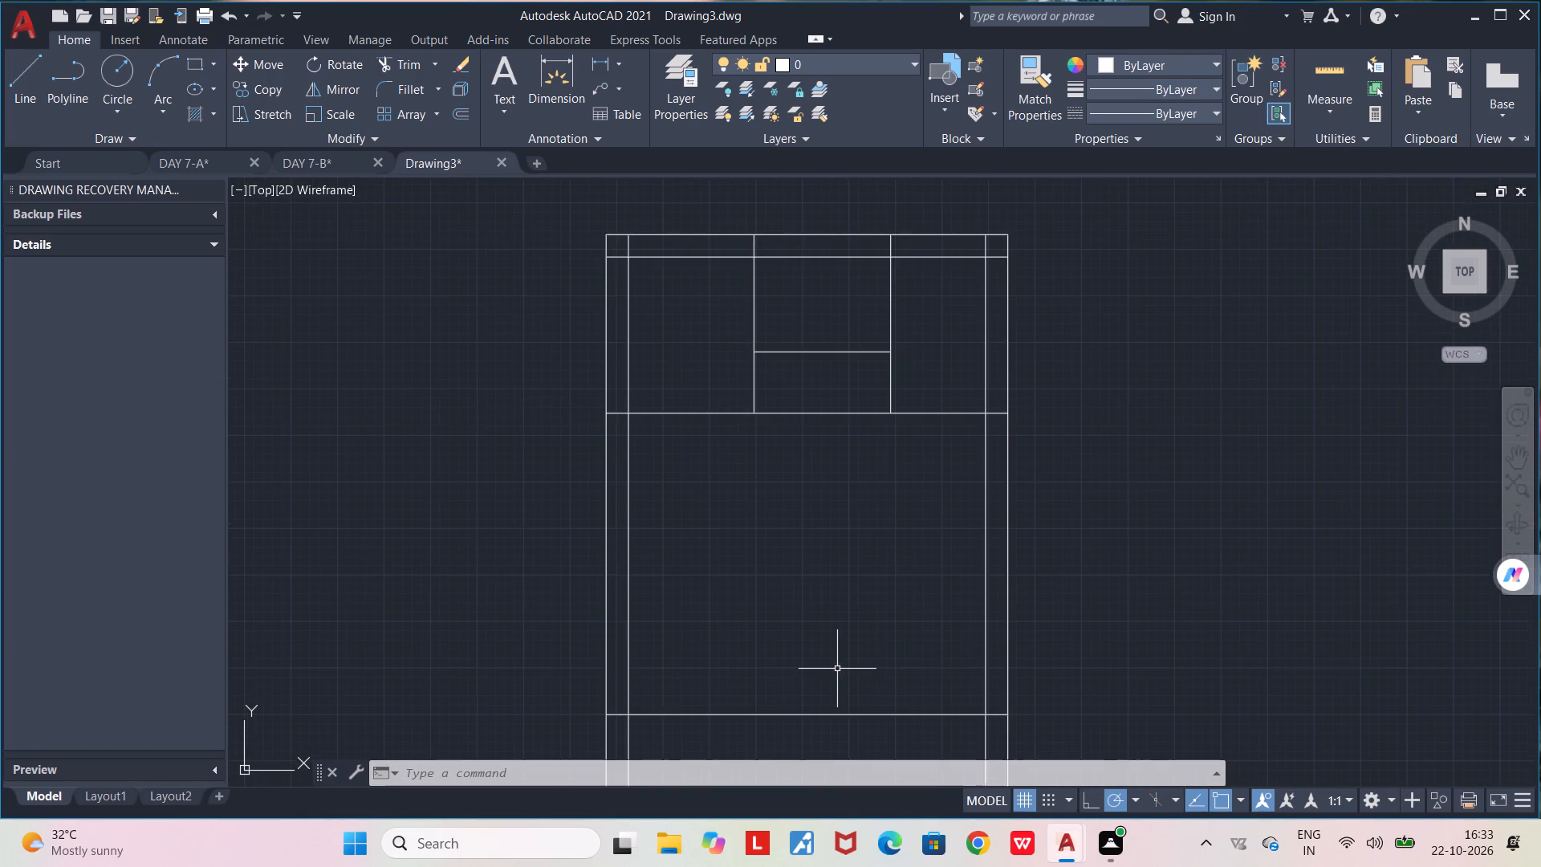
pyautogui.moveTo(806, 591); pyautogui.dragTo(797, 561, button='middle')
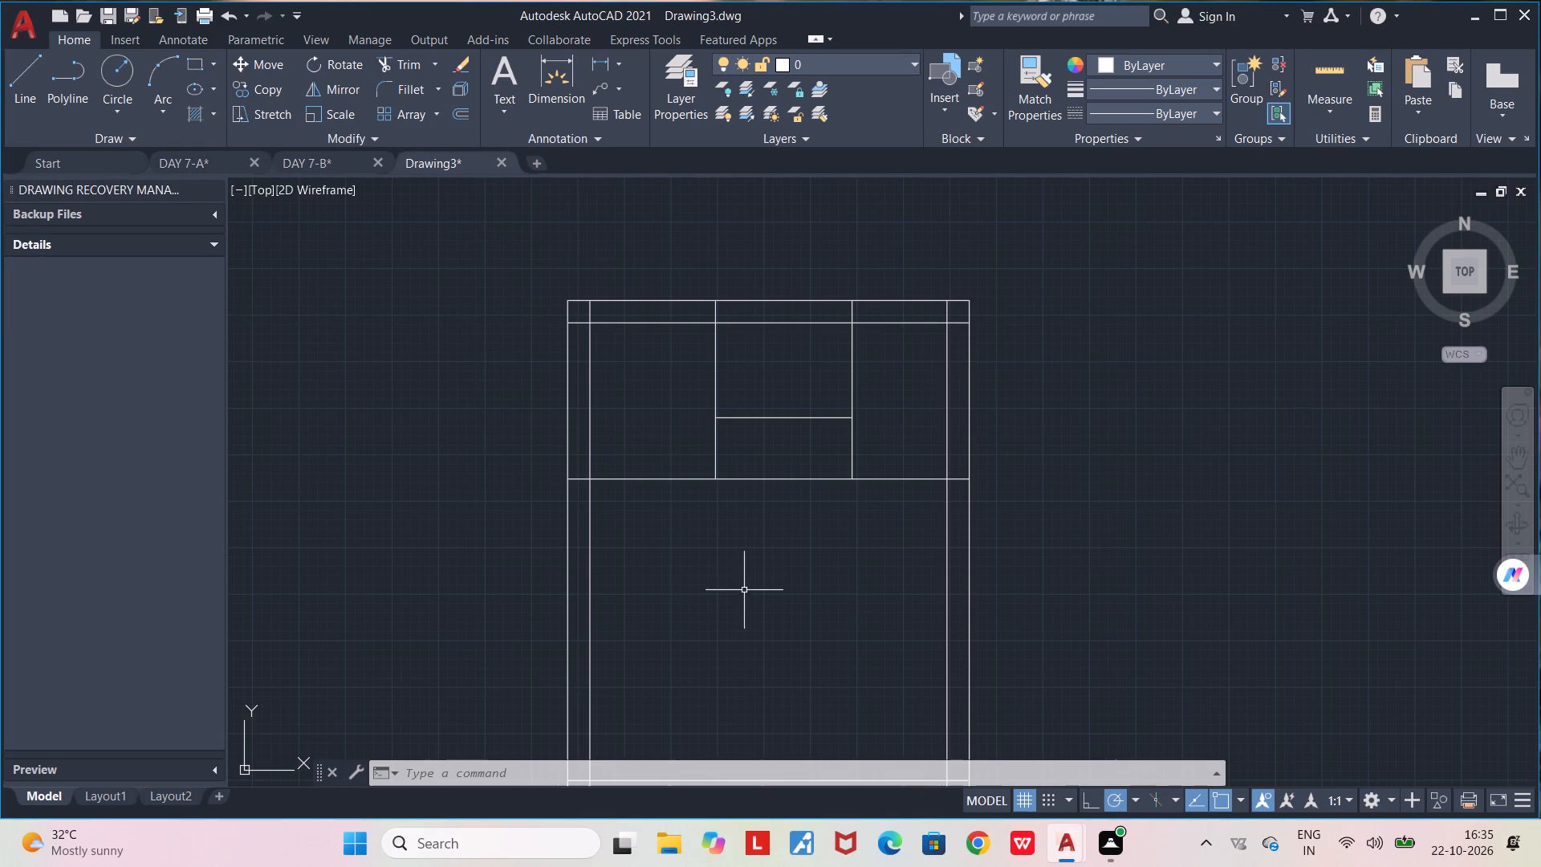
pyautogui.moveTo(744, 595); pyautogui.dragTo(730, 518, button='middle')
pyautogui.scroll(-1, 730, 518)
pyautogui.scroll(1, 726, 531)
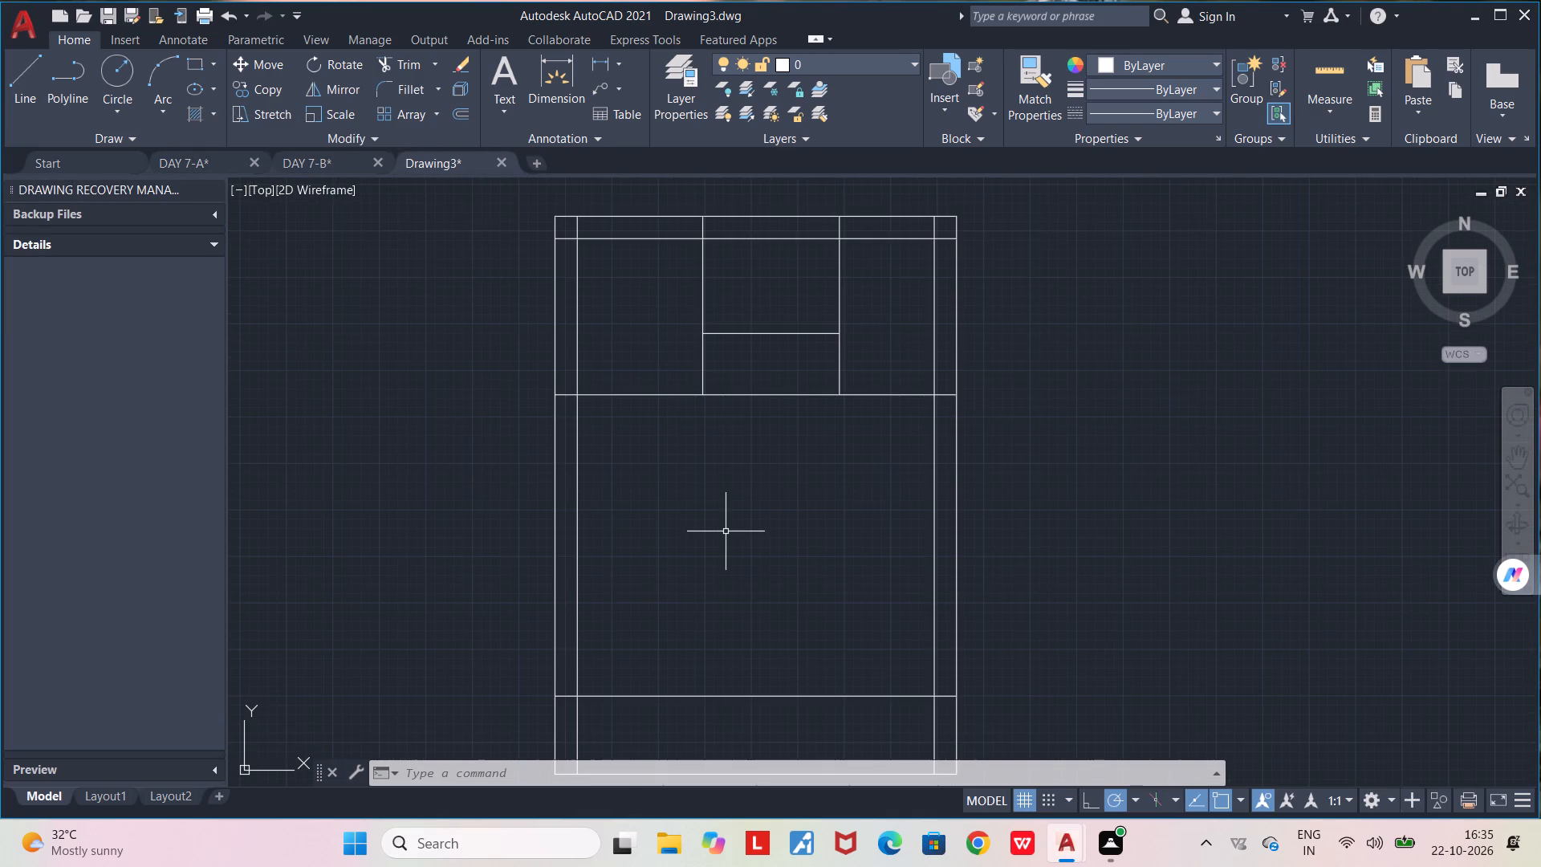
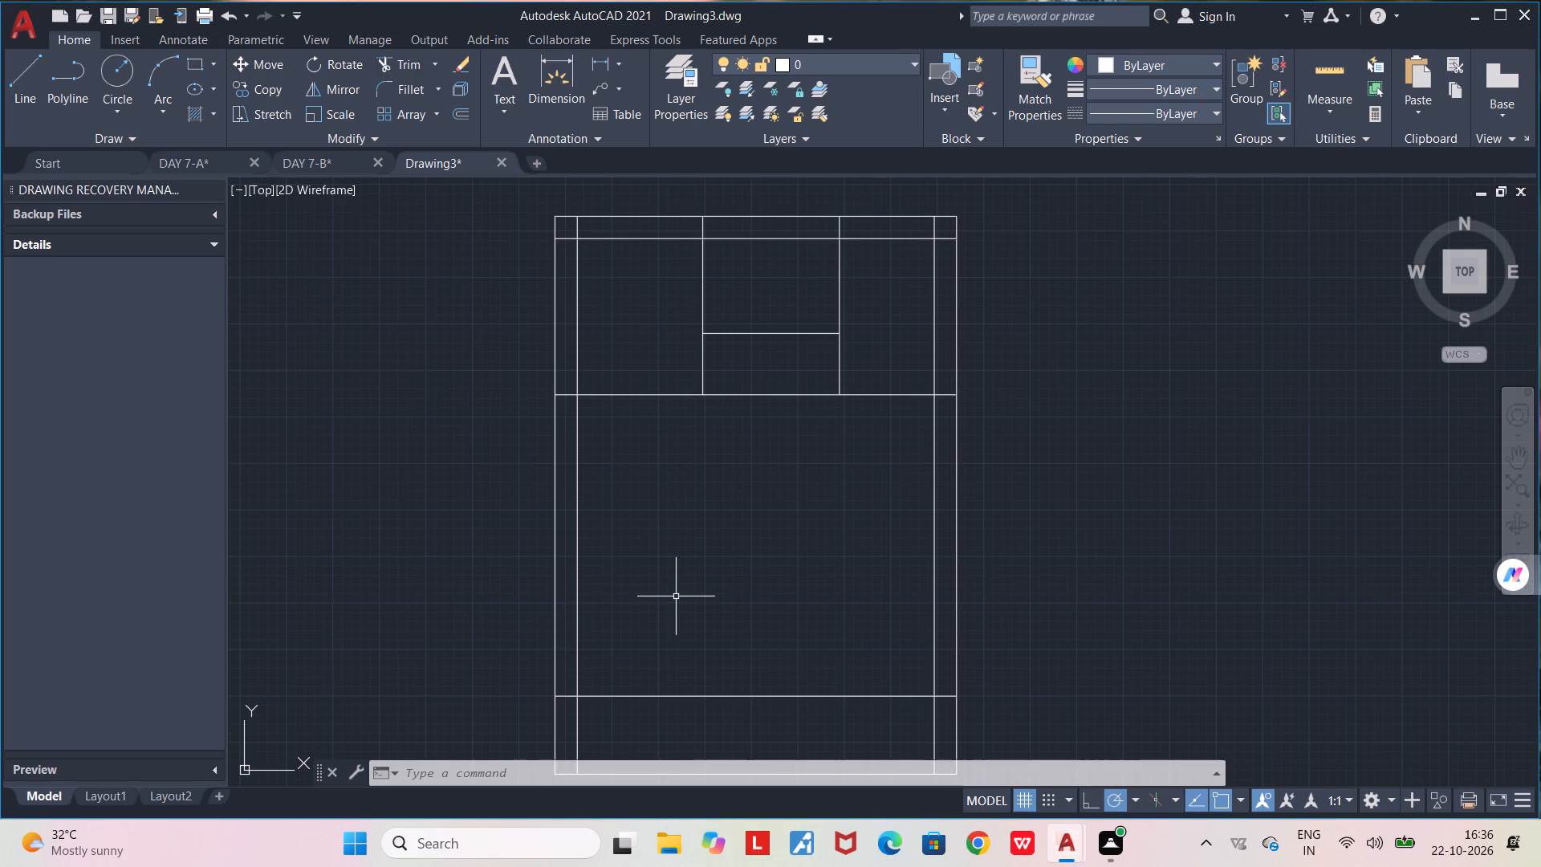
# Draw a vertical line about 16'-10" long through the centre top rooms, from their bottom wall to beyond the outer boundary.
pyautogui.scroll(-1, 677, 596)
pyautogui.moveTo(679, 596); pyautogui.dragTo(728, 568, button='middle')
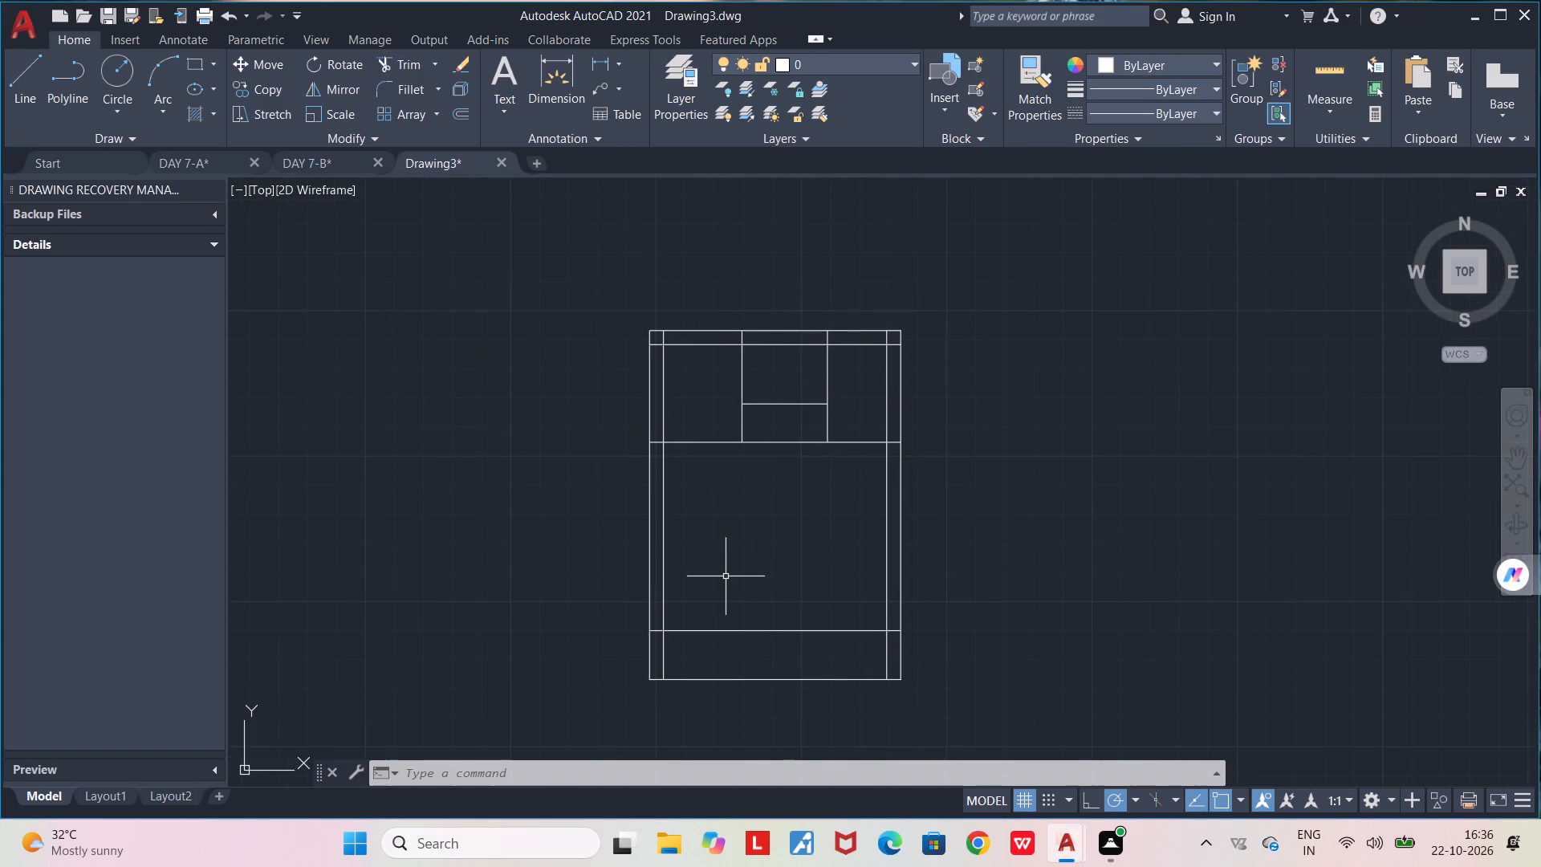
pyautogui.scroll(1, 726, 576)
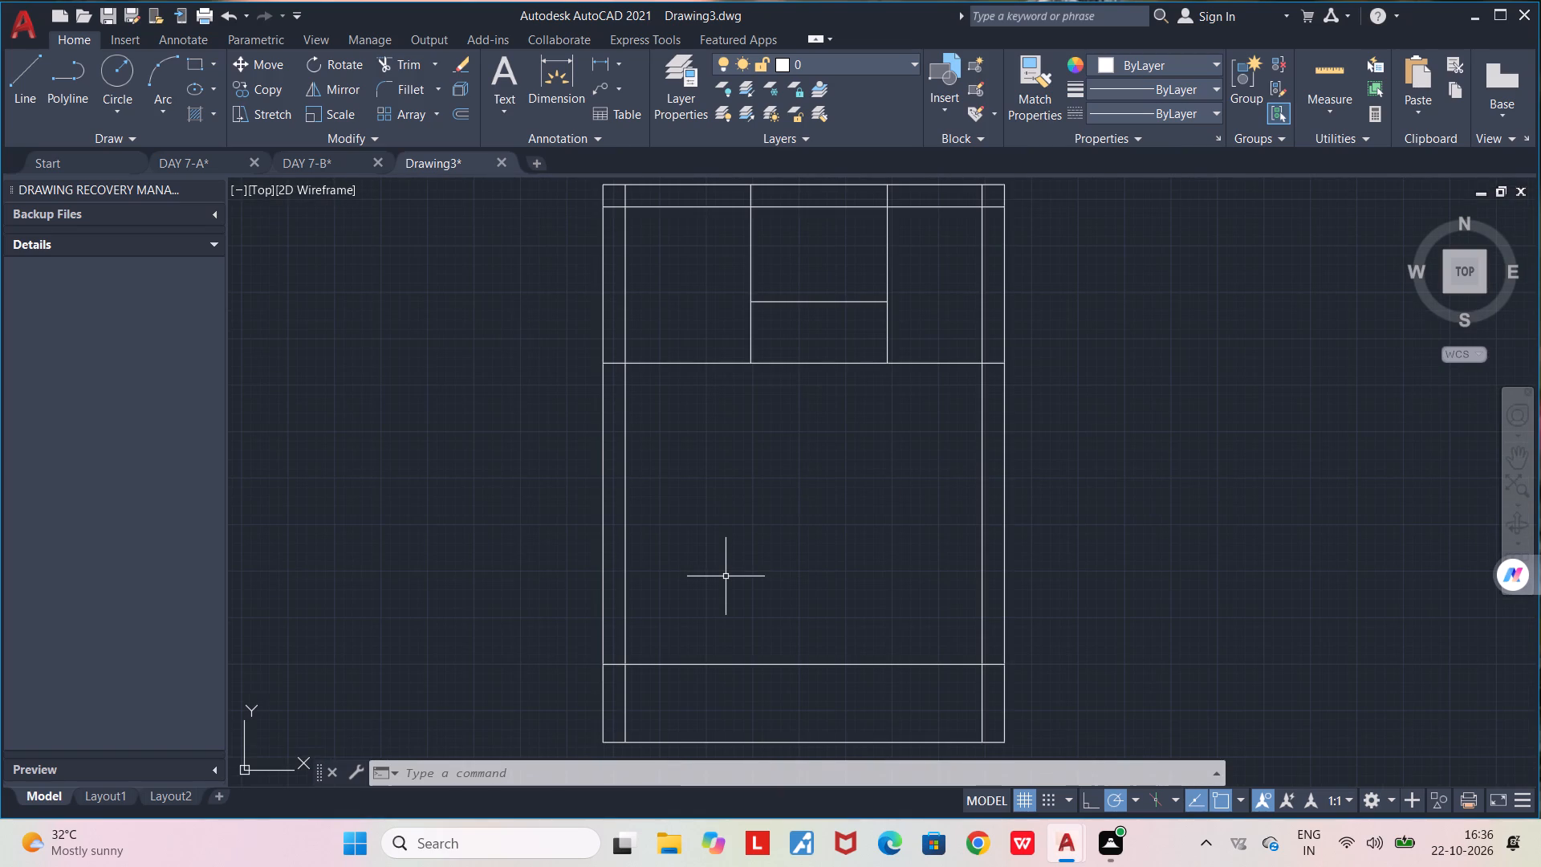
pyautogui.scroll(-1, 726, 576)
pyautogui.scroll(2, 793, 380)
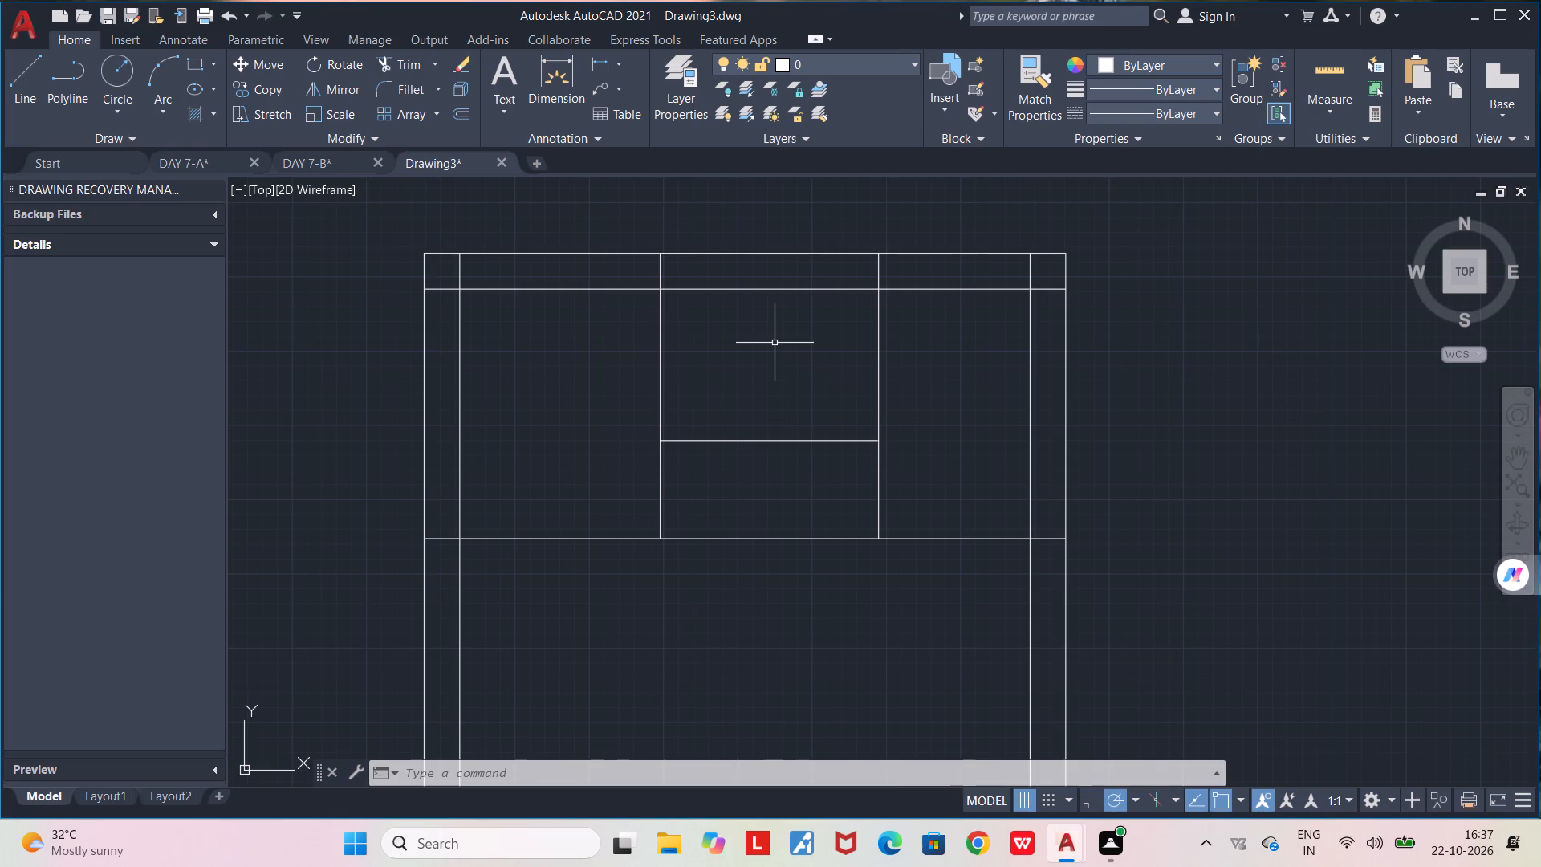
pyautogui.press('l')
pyautogui.press('Return')
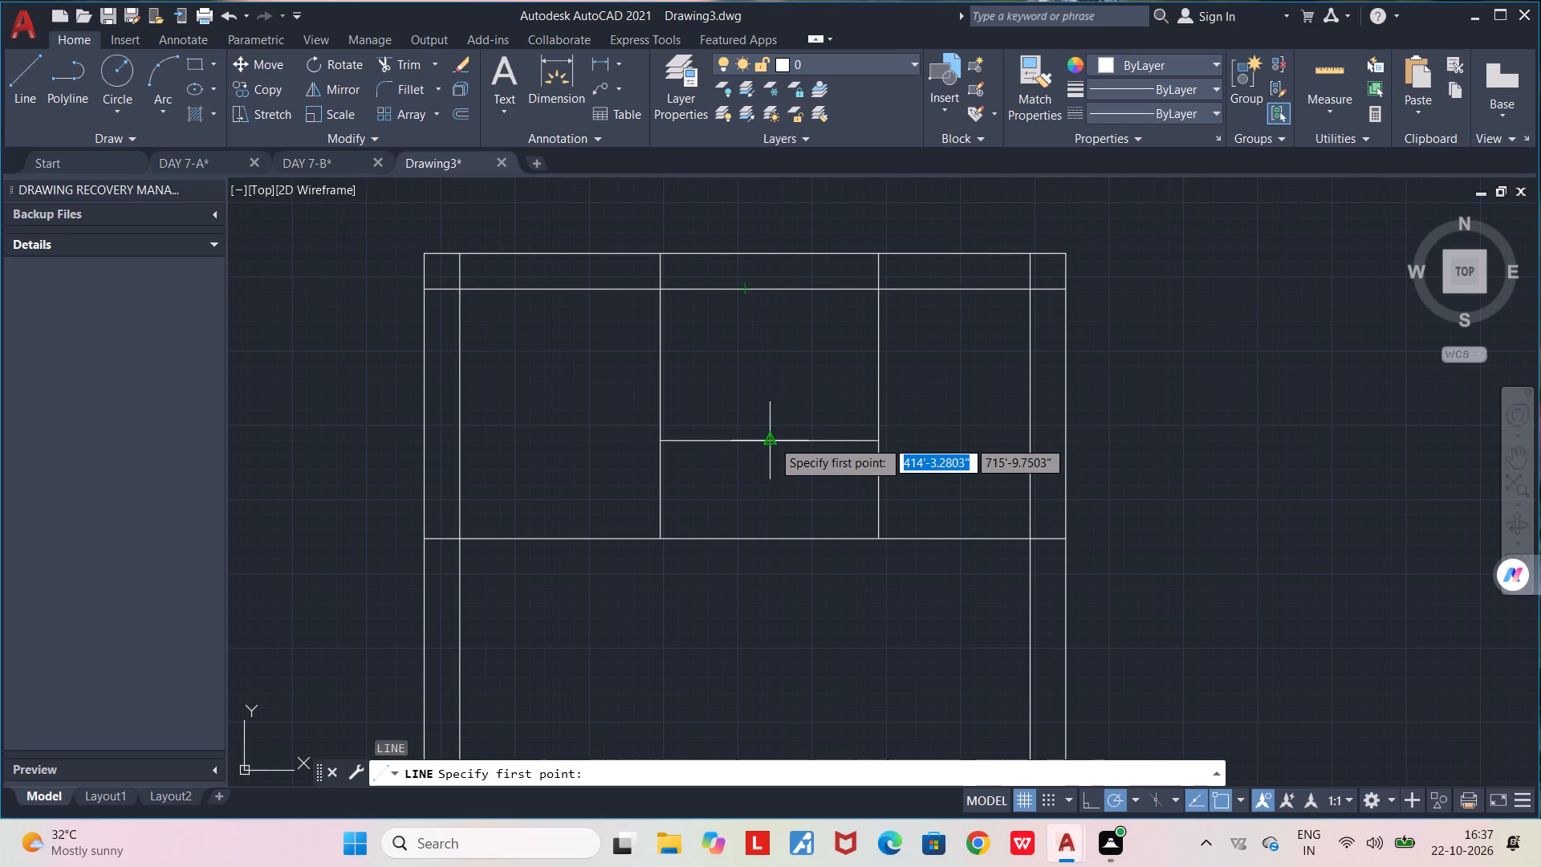
pyautogui.click(771, 537)
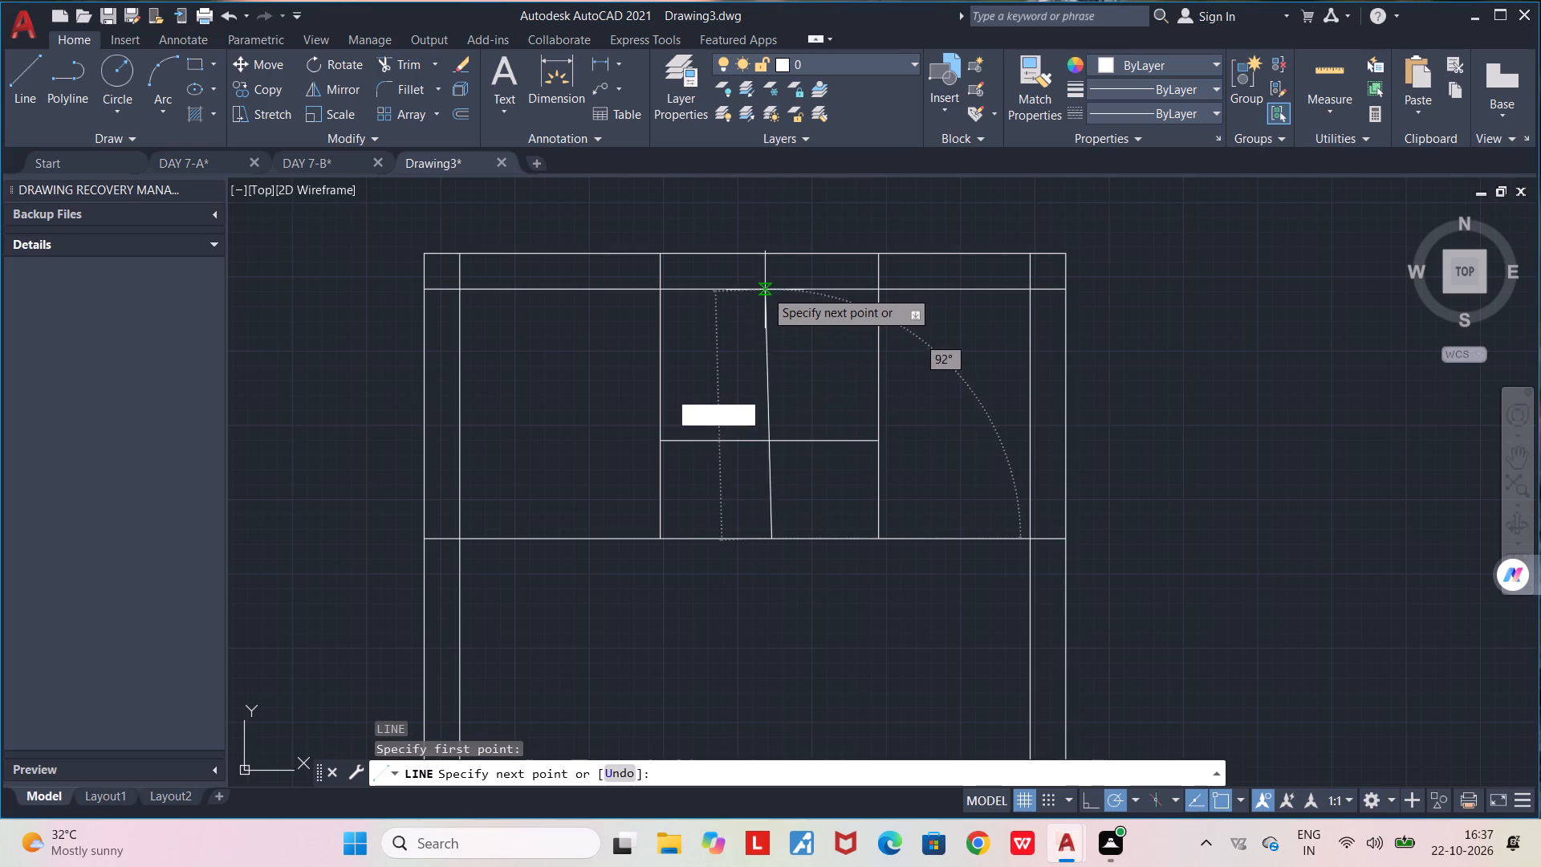
pyautogui.click(778, 237)
pyautogui.press('space')
# Trim the new centre line and the two neighbouring room dividers where they extend above the top setback line.
pyautogui.write('TR')
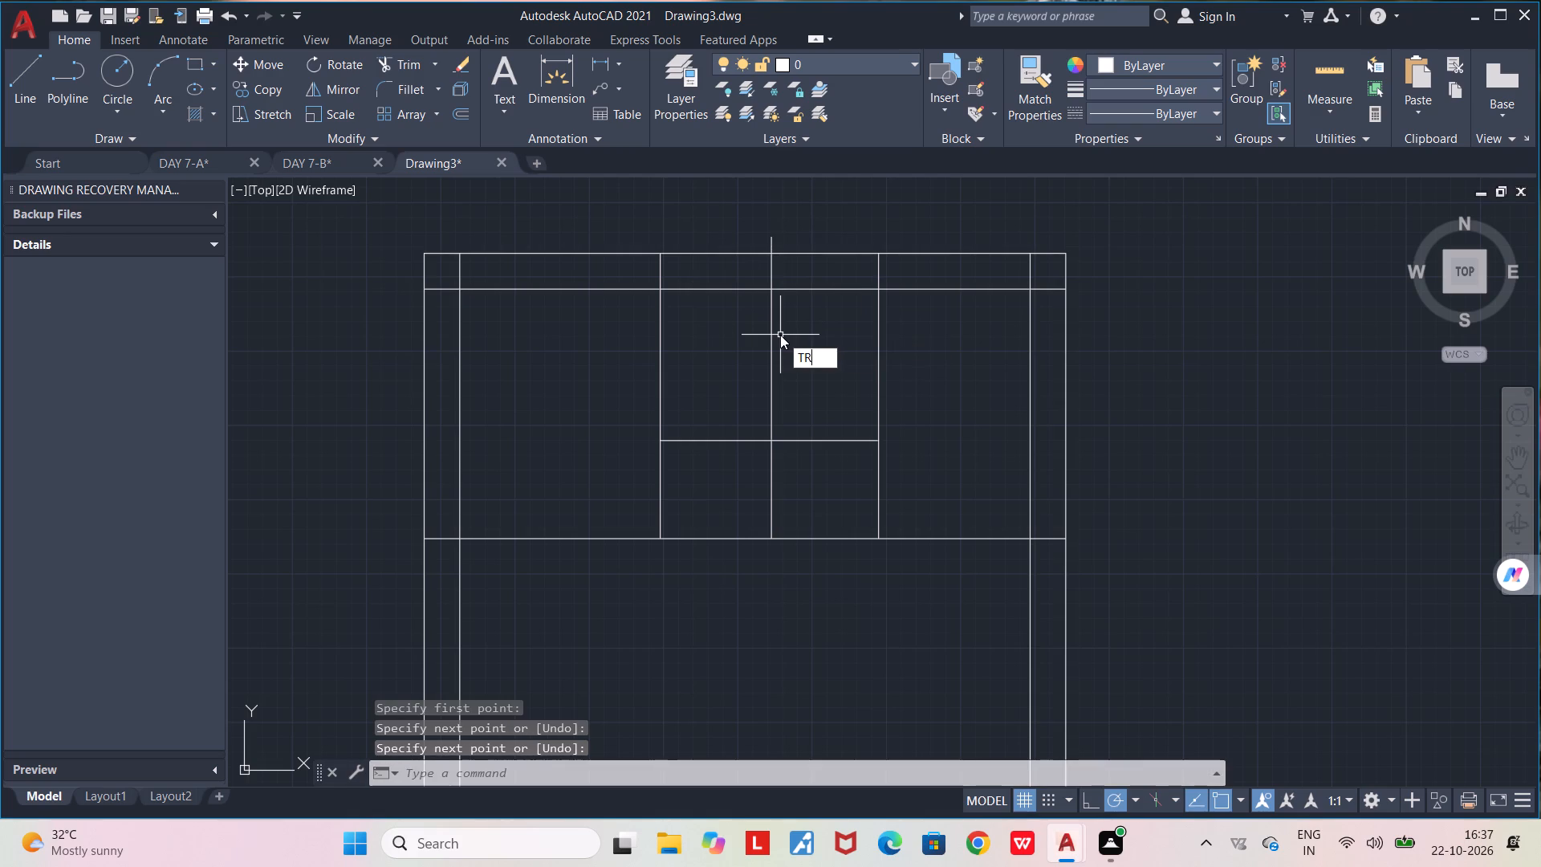
pyautogui.press('Return')
pyautogui.click(774, 268)
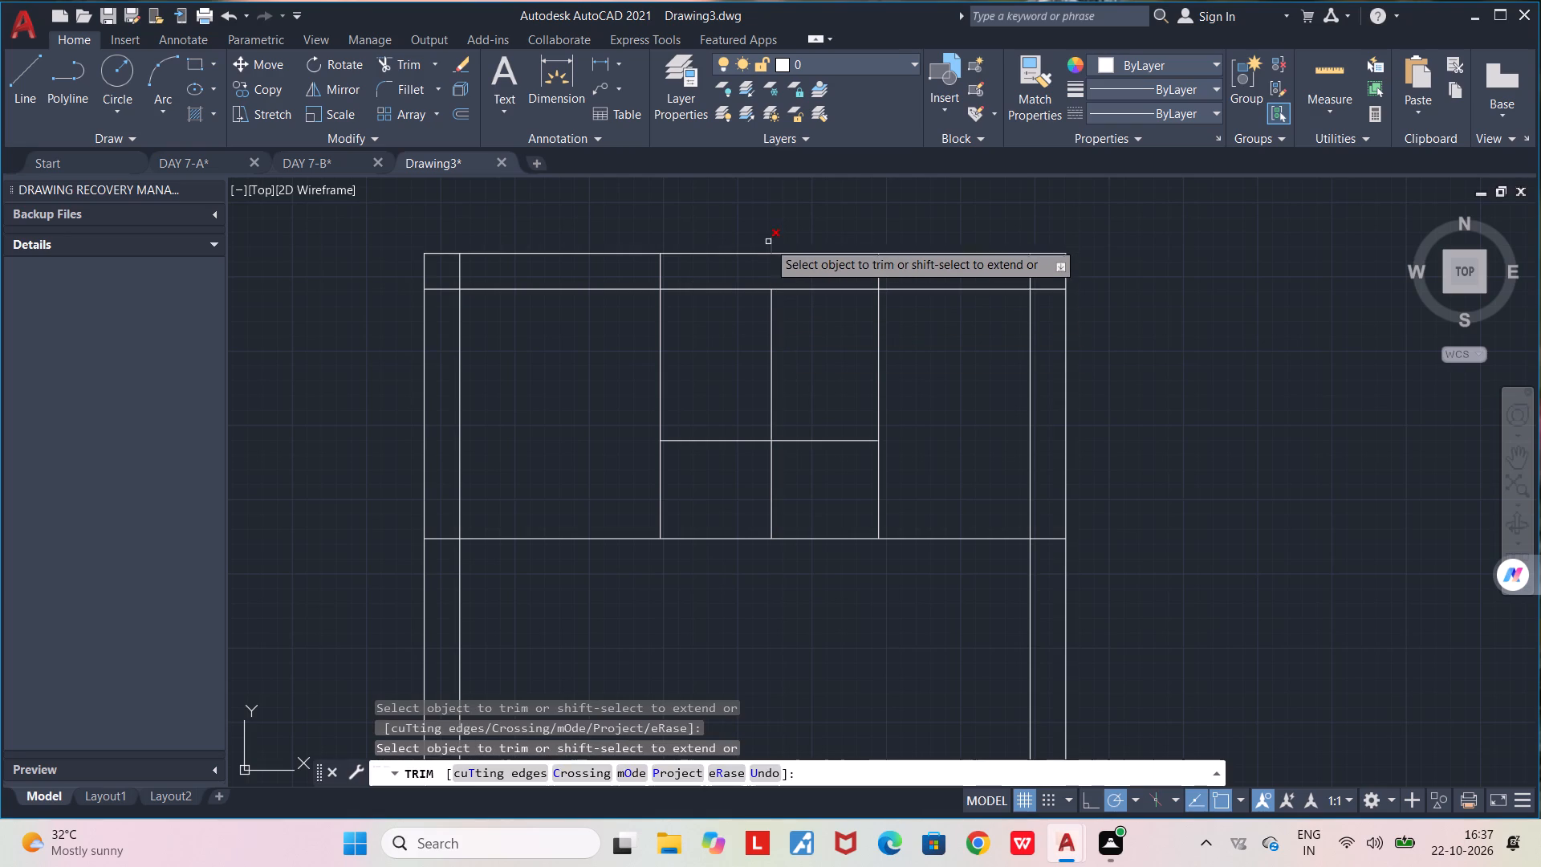
pyautogui.click(770, 239)
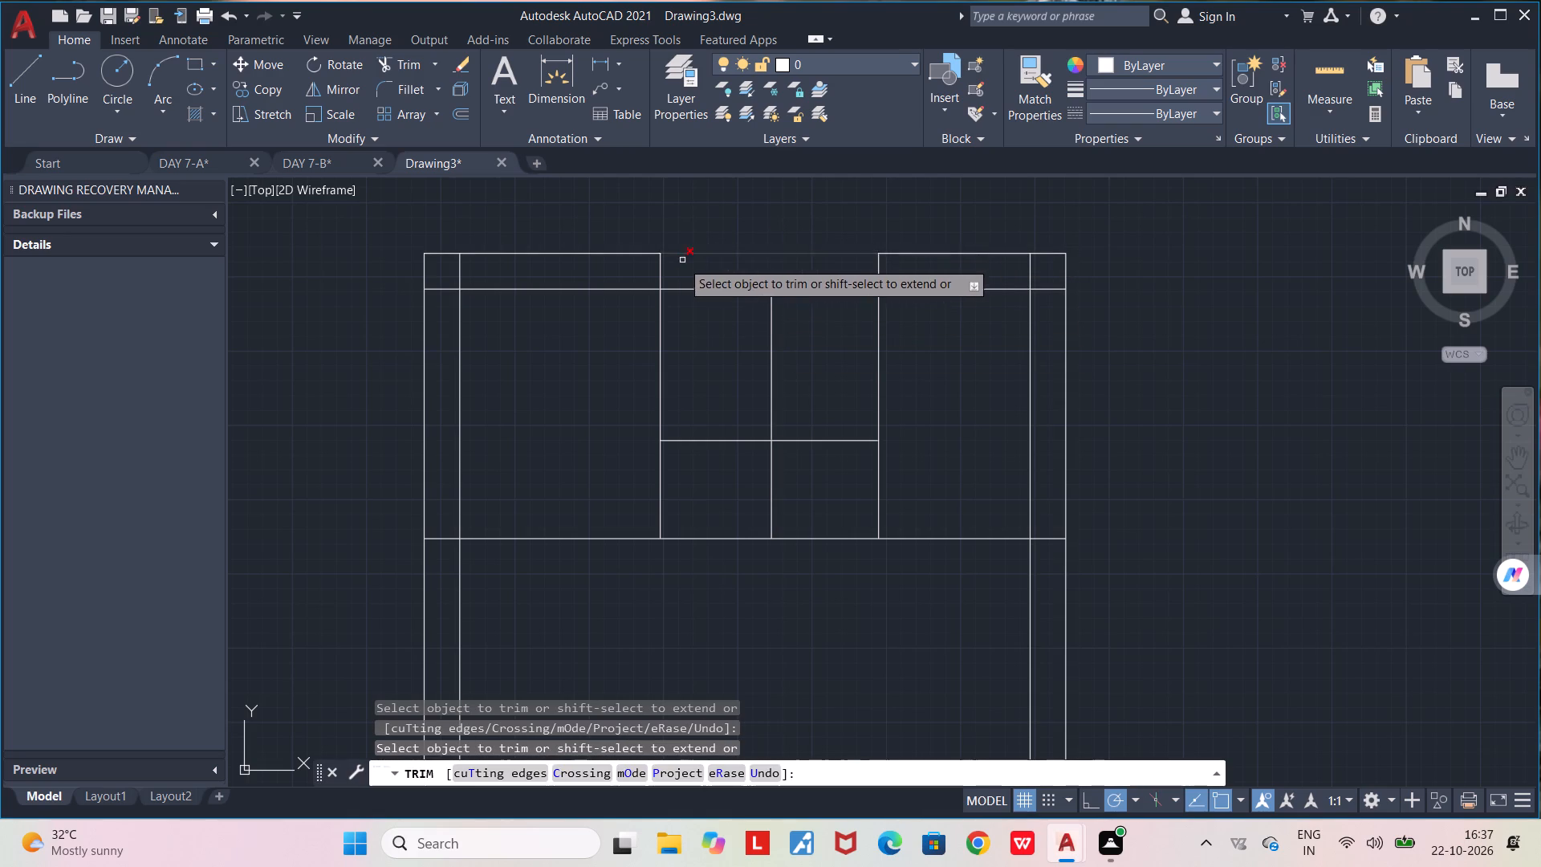
pyautogui.click(660, 274)
pyautogui.click(882, 275)
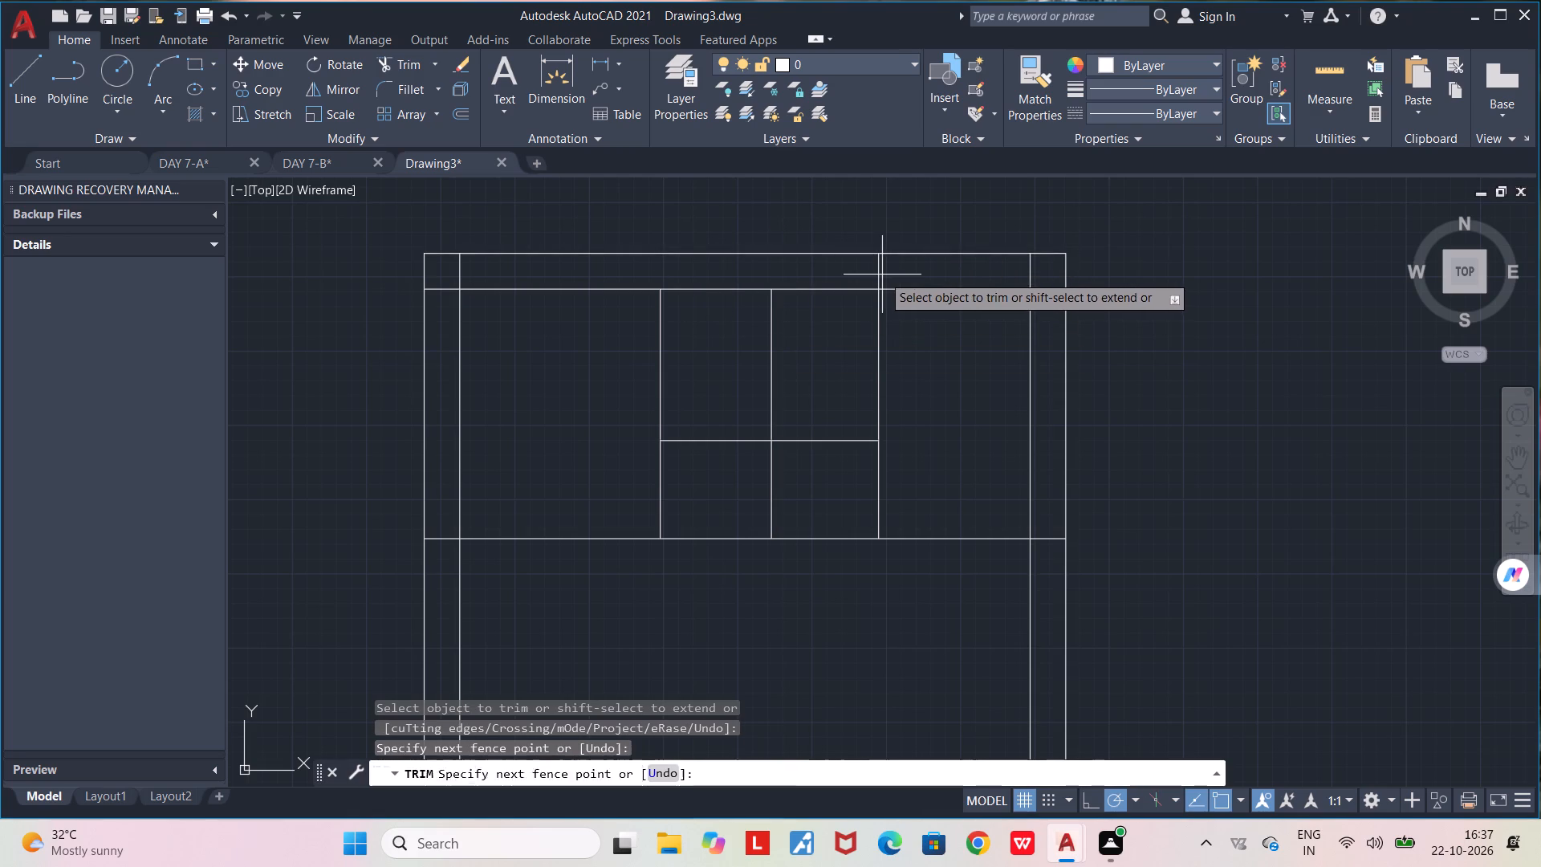
pyautogui.click(877, 275)
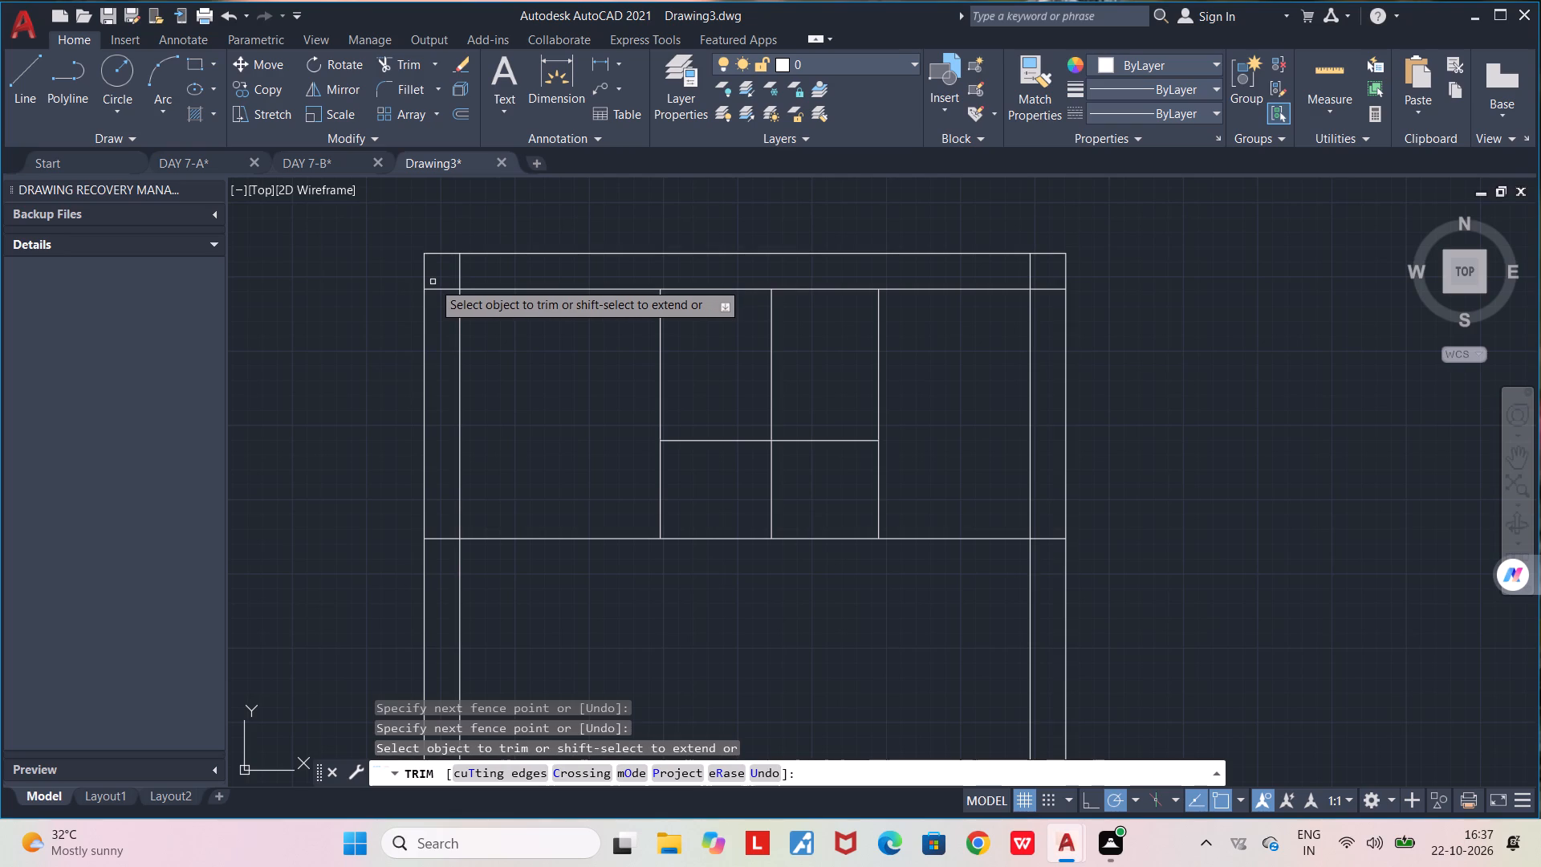
# Trim the setback line overlaps at the plan's top-left corner and the cross wall's end in the left setback strip.
pyautogui.moveTo(433, 282); pyautogui.dragTo(433, 303)
pyautogui.moveTo(452, 265); pyautogui.dragTo(483, 270)
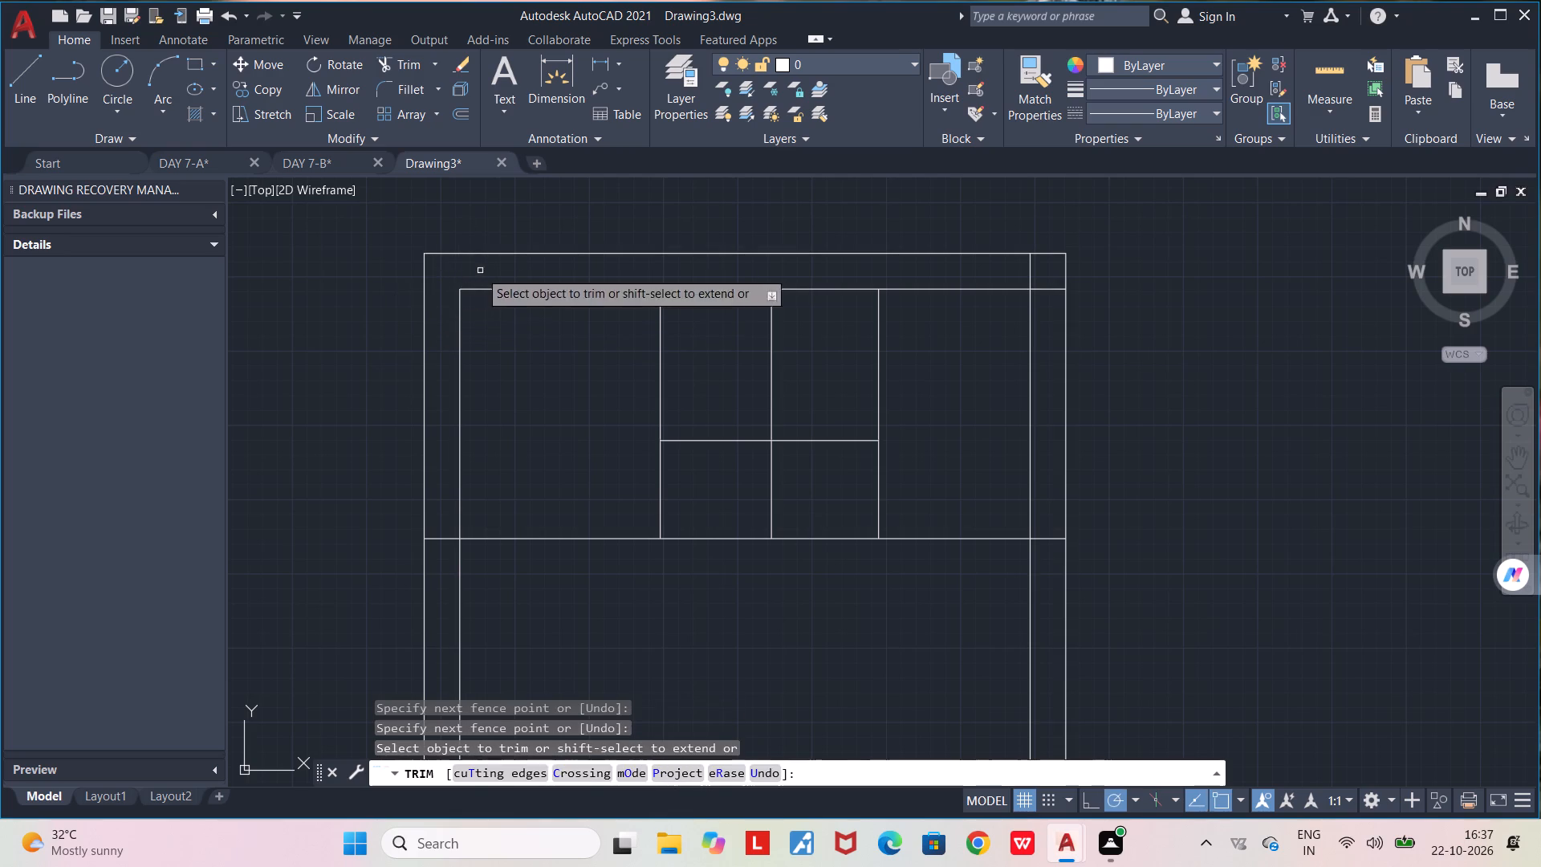
pyautogui.moveTo(445, 513); pyautogui.dragTo(449, 560)
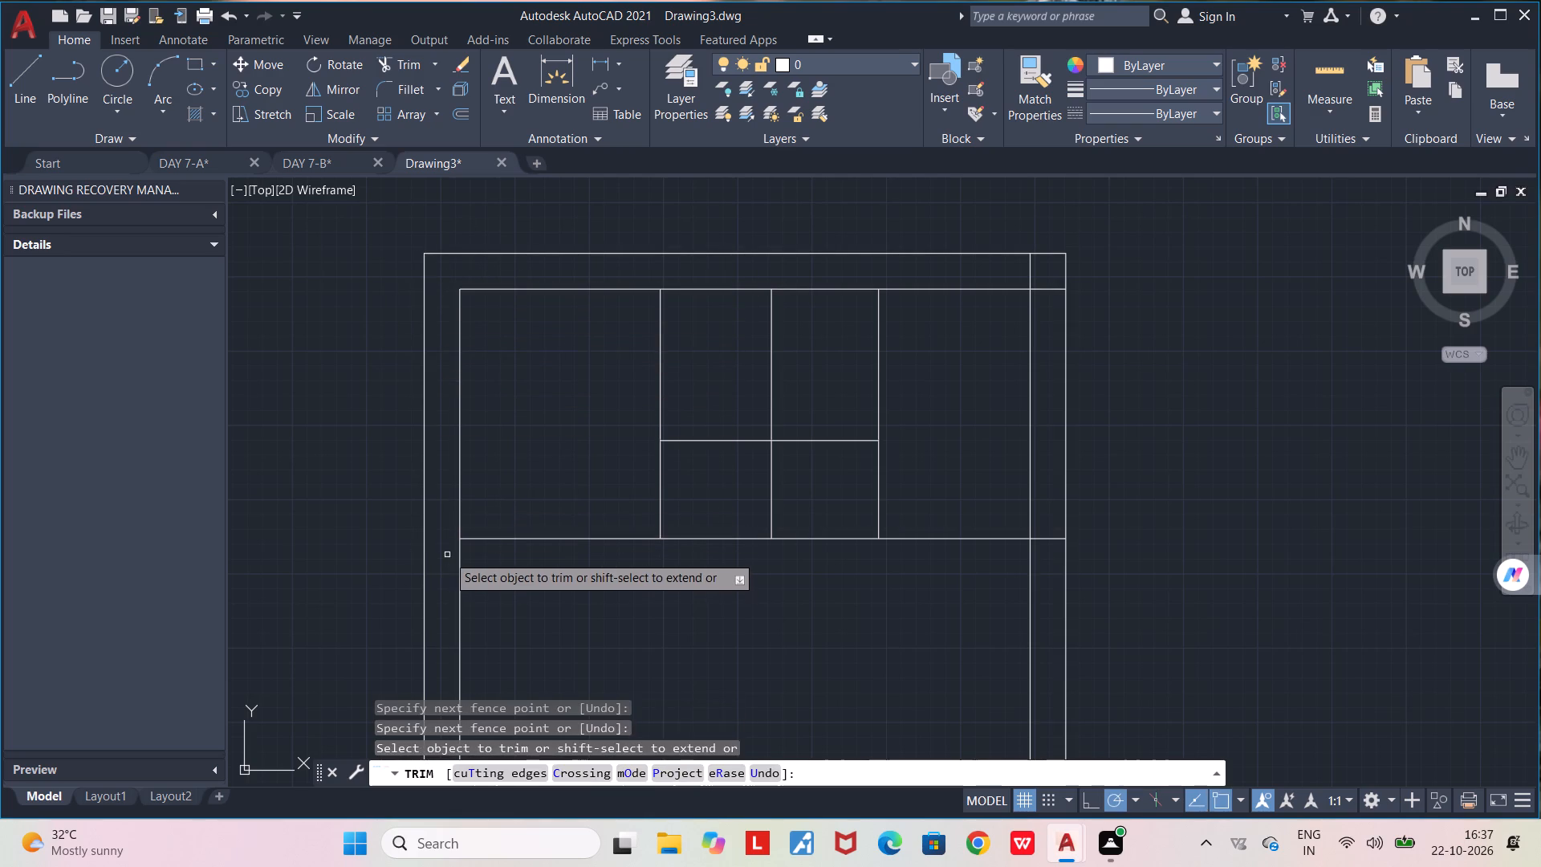
# Trim the setback line overlaps at the plan's top-right corner and the cross wall's end in the right setback strip.
pyautogui.scroll(-2, 447, 555)
pyautogui.scroll(3, 680, 450)
pyautogui.moveTo(632, 417); pyautogui.dragTo(660, 423)
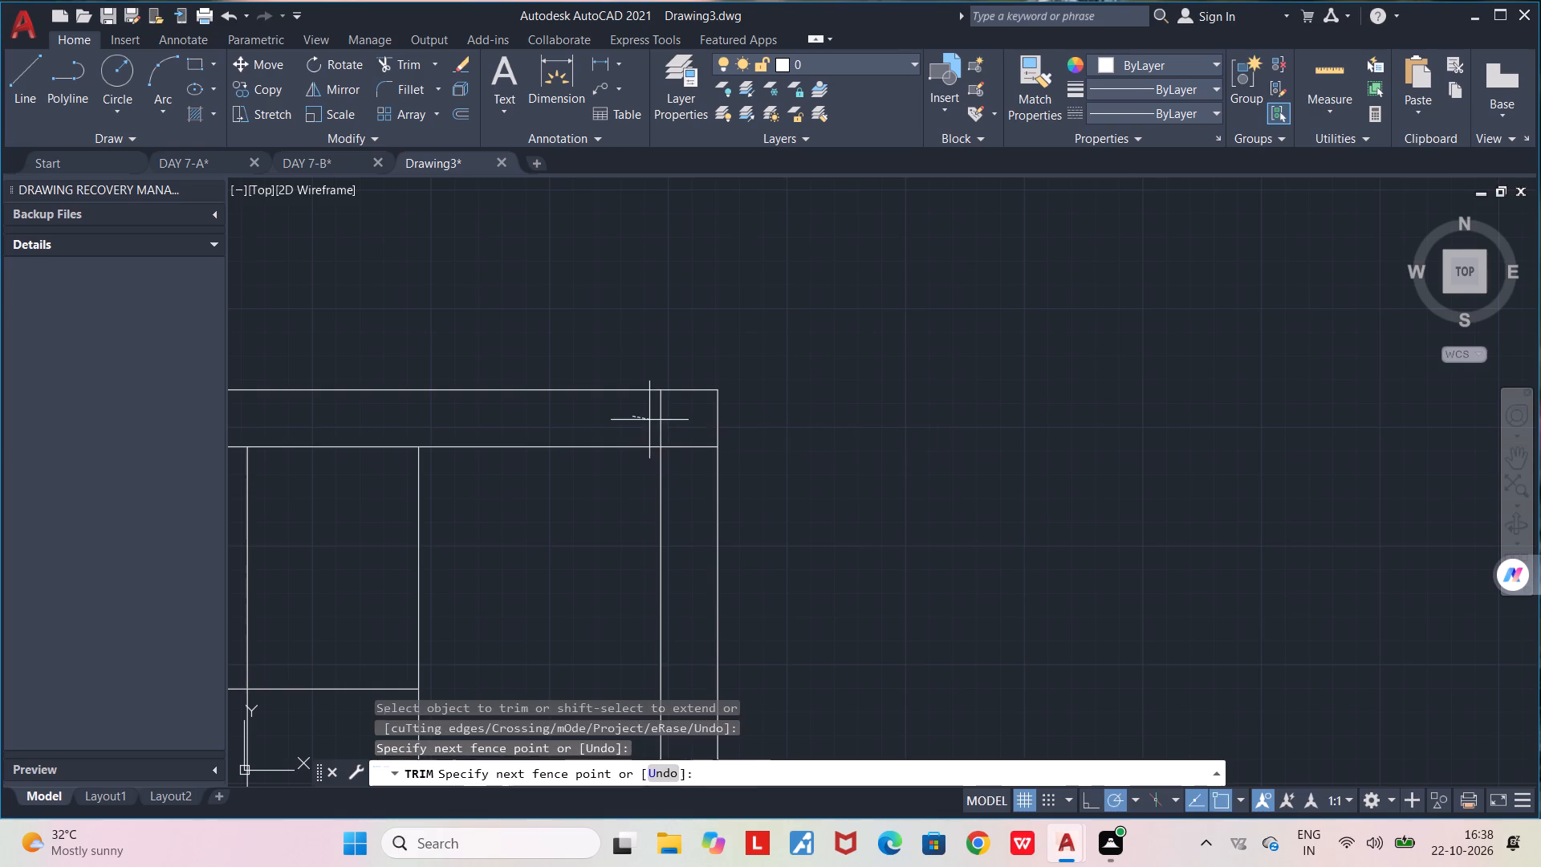
pyautogui.moveTo(660, 423); pyautogui.dragTo(690, 497)
pyautogui.scroll(-2, 690, 498)
pyautogui.moveTo(689, 580); pyautogui.dragTo(697, 372, button='middle')
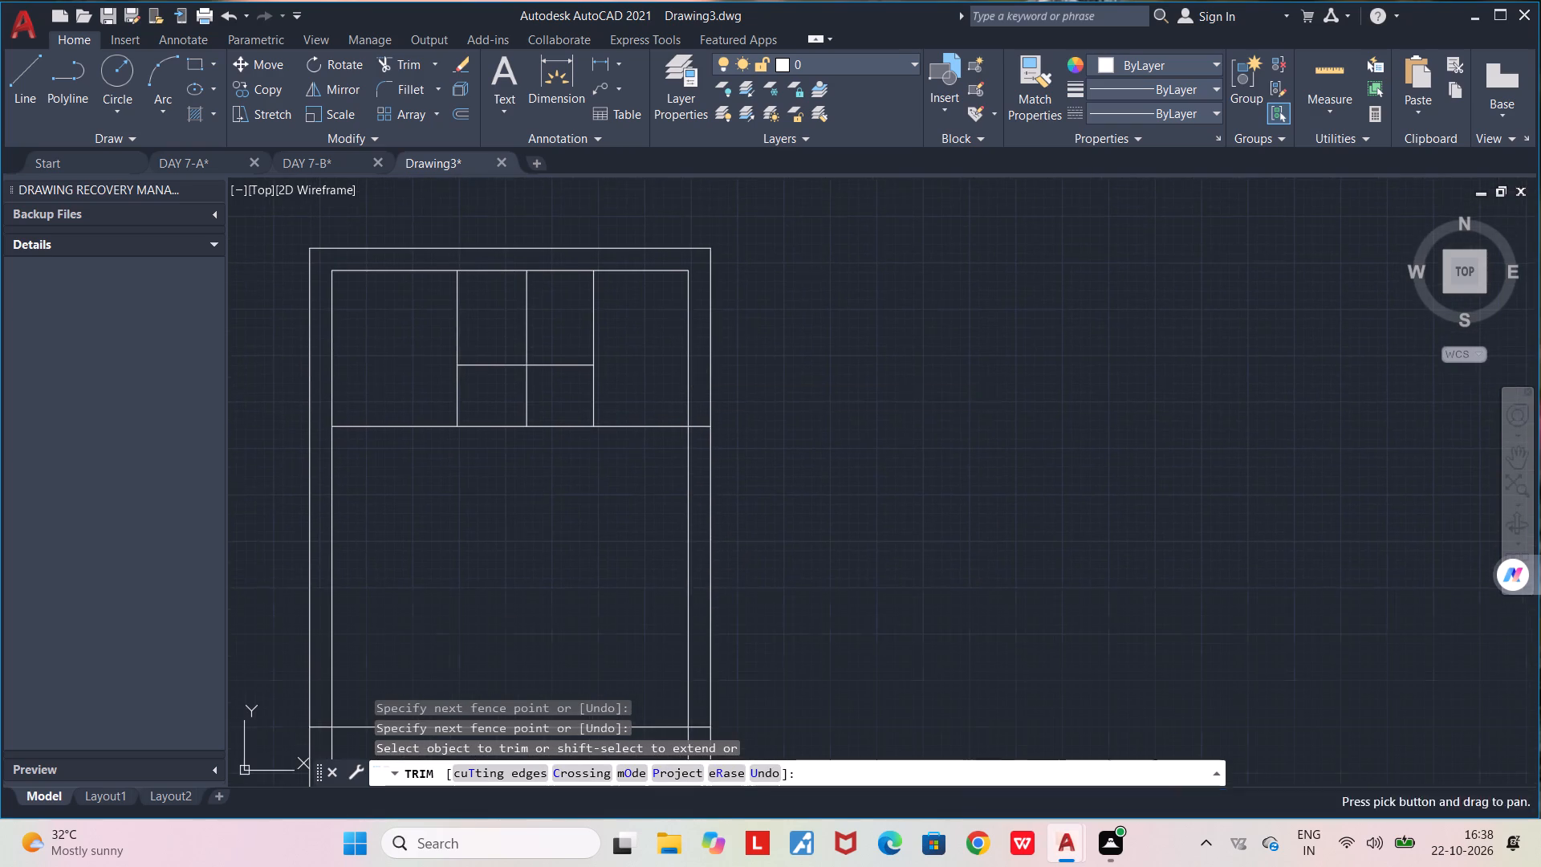
pyautogui.scroll(3, 697, 372)
pyautogui.moveTo(700, 417); pyautogui.dragTo(710, 652)
# Trim the setback line overlaps at the plan's bottom-right and bottom-left corners to complete the inner rectangle.
pyautogui.scroll(-2, 705, 652)
pyautogui.moveTo(697, 667); pyautogui.dragTo(695, 515, button='middle')
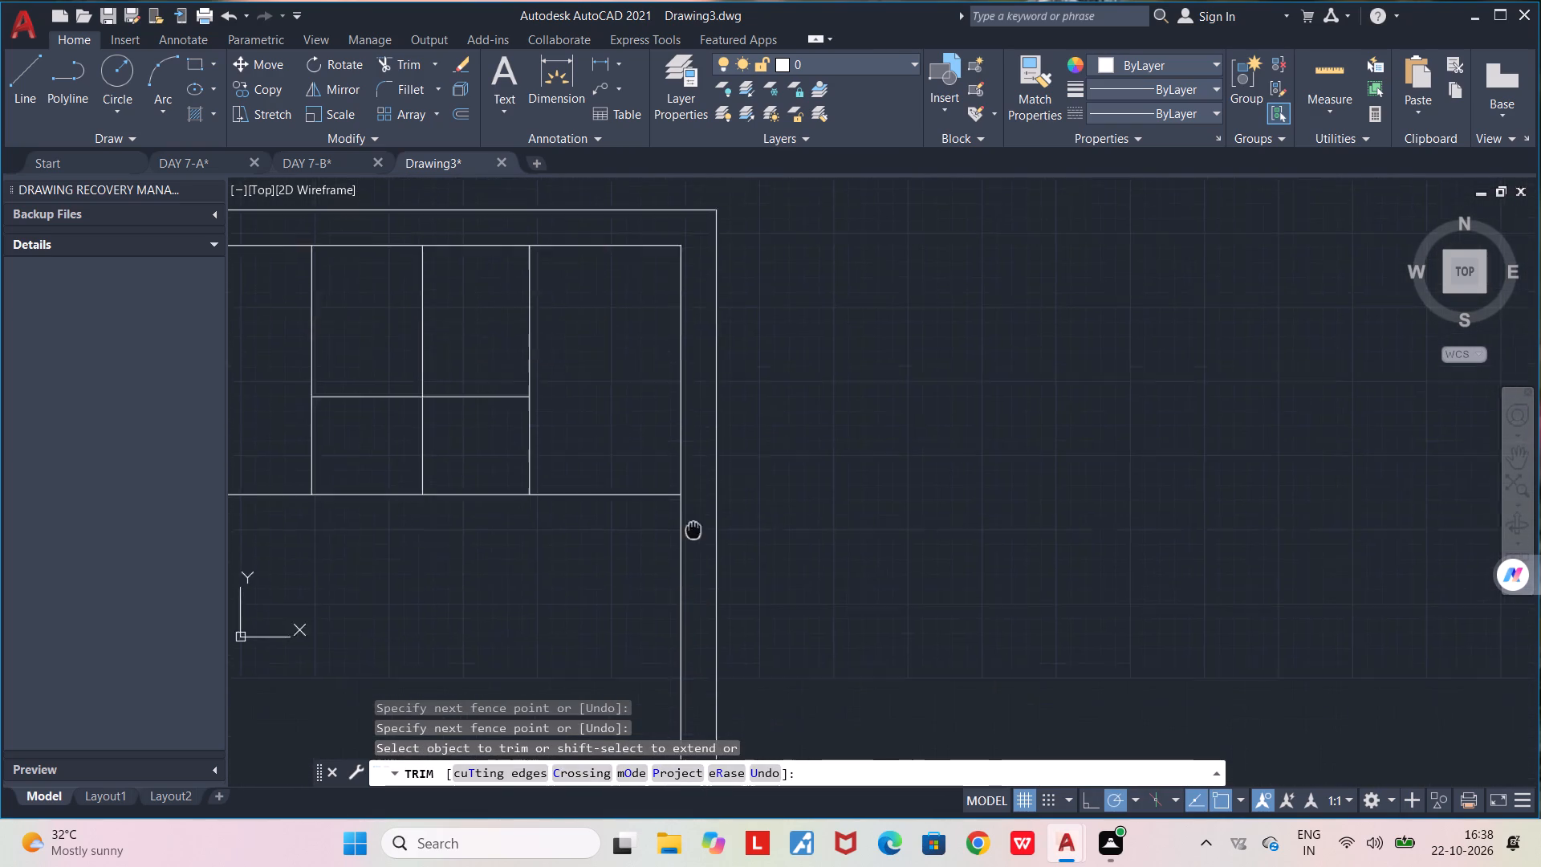
pyautogui.moveTo(695, 515); pyautogui.dragTo(805, 271, button='middle')
pyautogui.scroll(-3, 806, 271)
pyautogui.scroll(3, 791, 381)
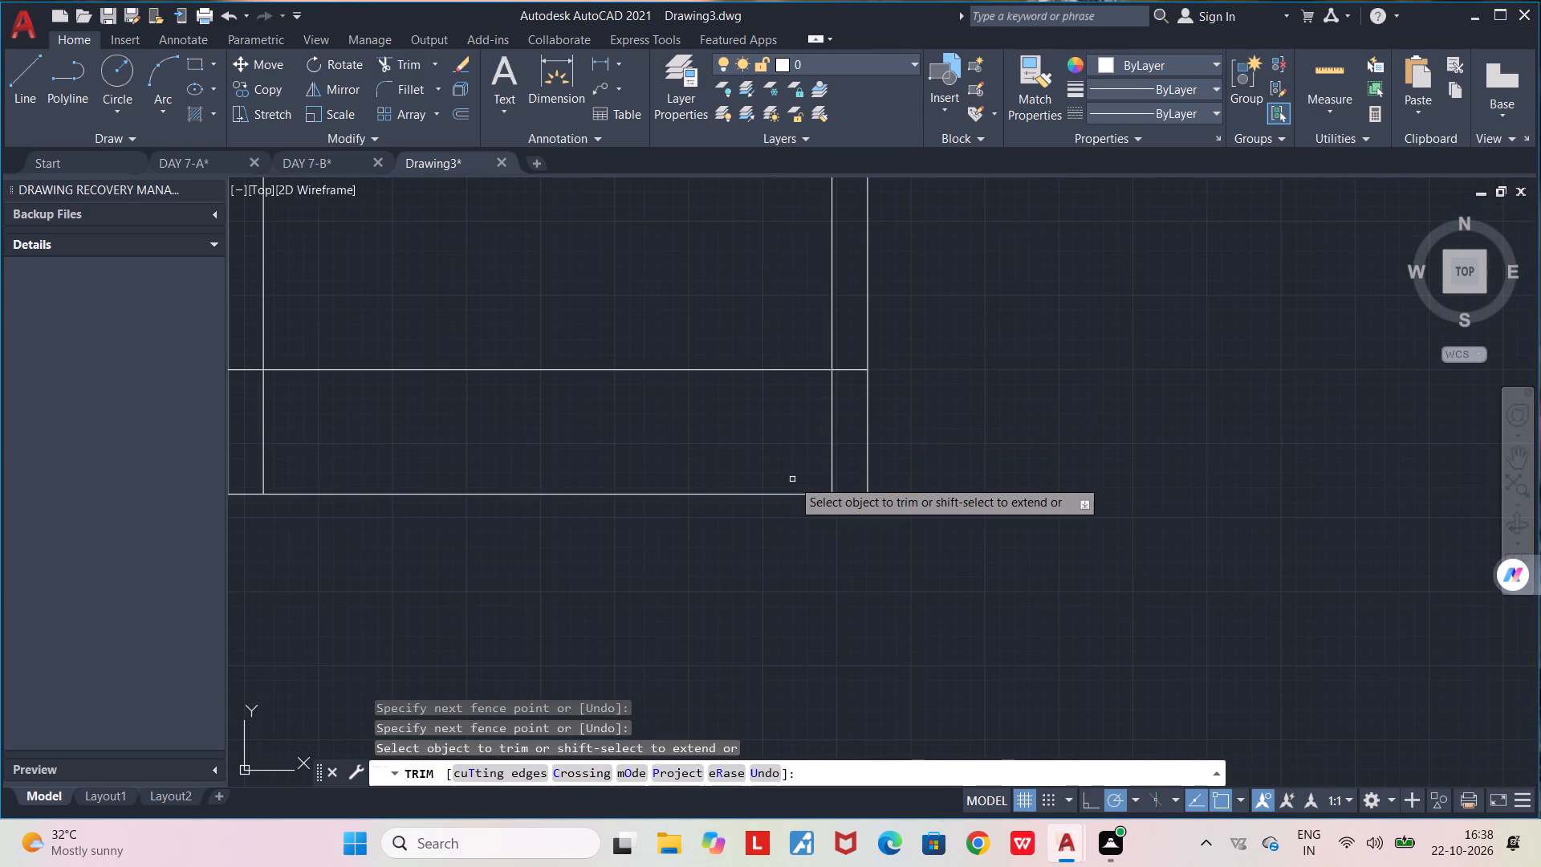
pyautogui.scroll(1, 792, 479)
pyautogui.moveTo(886, 270); pyautogui.dragTo(881, 317)
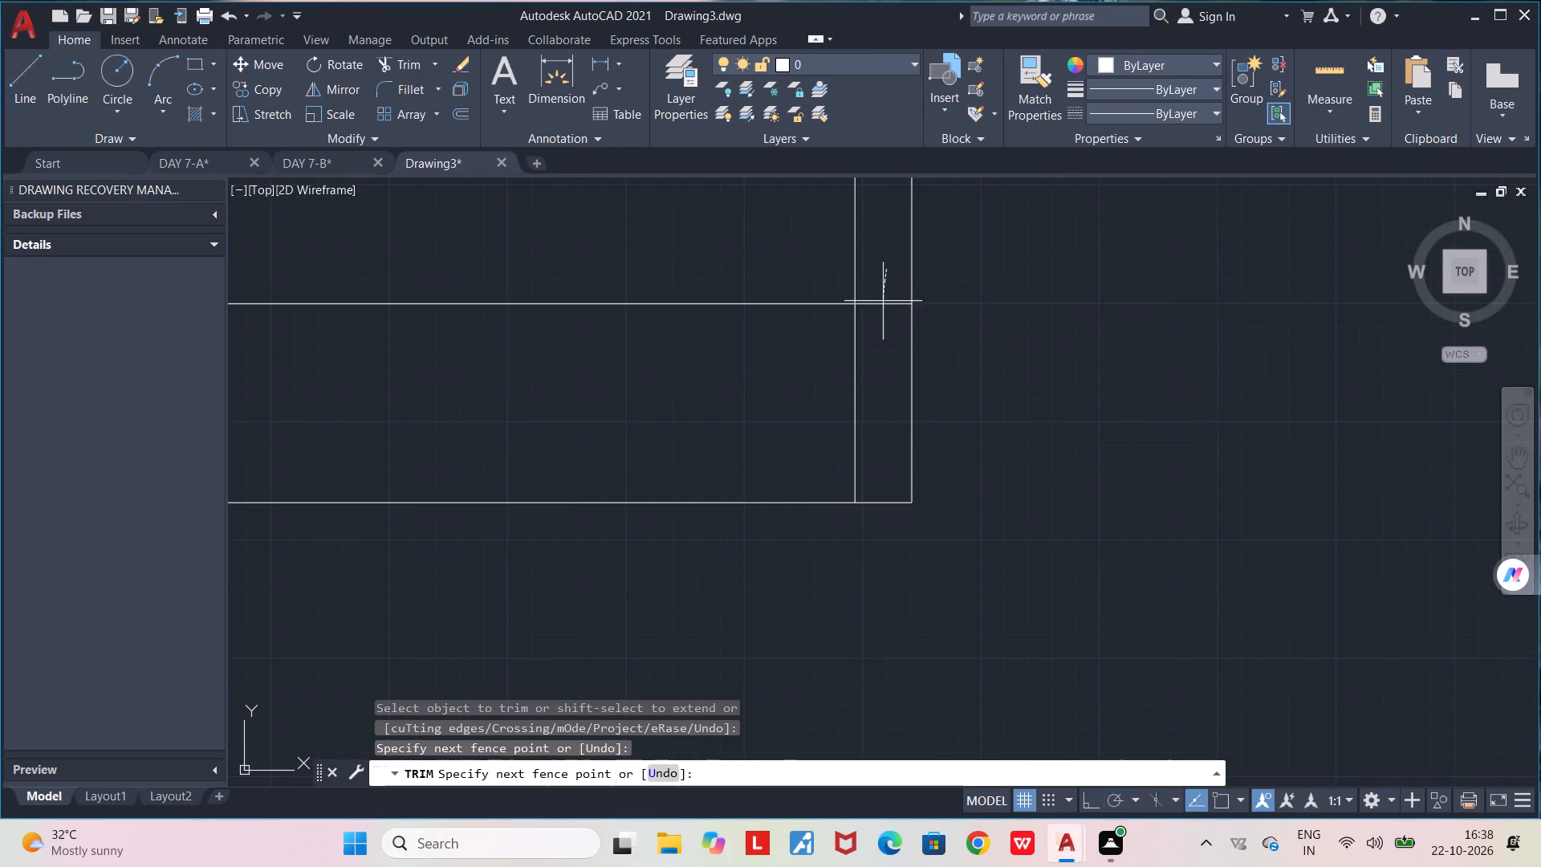
pyautogui.moveTo(881, 317); pyautogui.dragTo(774, 419)
pyautogui.scroll(-2, 767, 419)
pyautogui.moveTo(566, 420); pyautogui.dragTo(792, 417, button='middle')
pyautogui.scroll(1, 670, 383)
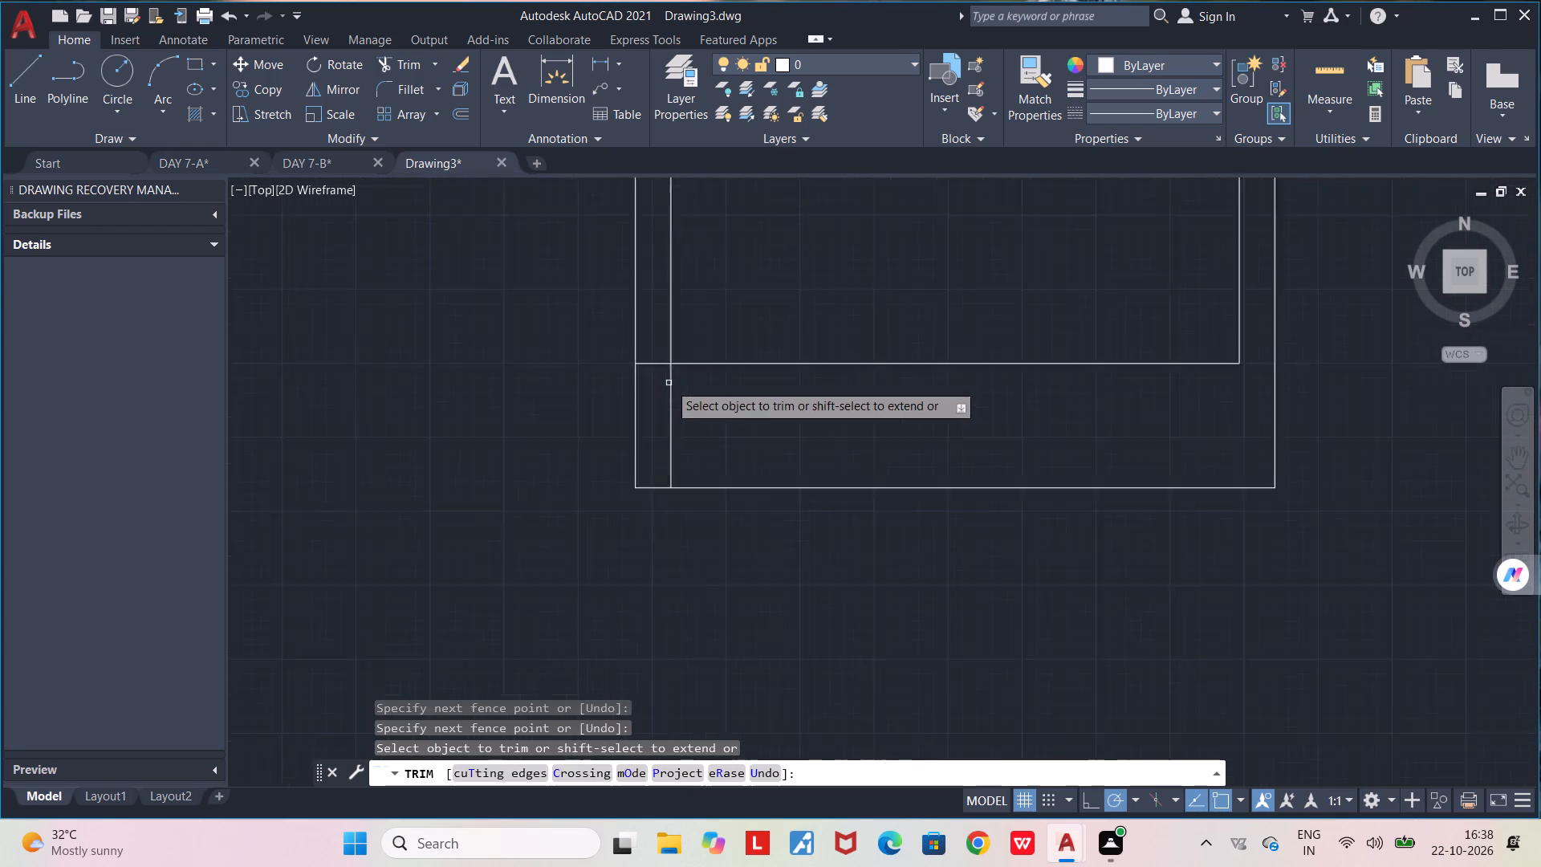
pyautogui.scroll(3, 669, 383)
pyautogui.moveTo(624, 279); pyautogui.dragTo(714, 454)
pyautogui.scroll(-4, 718, 454)
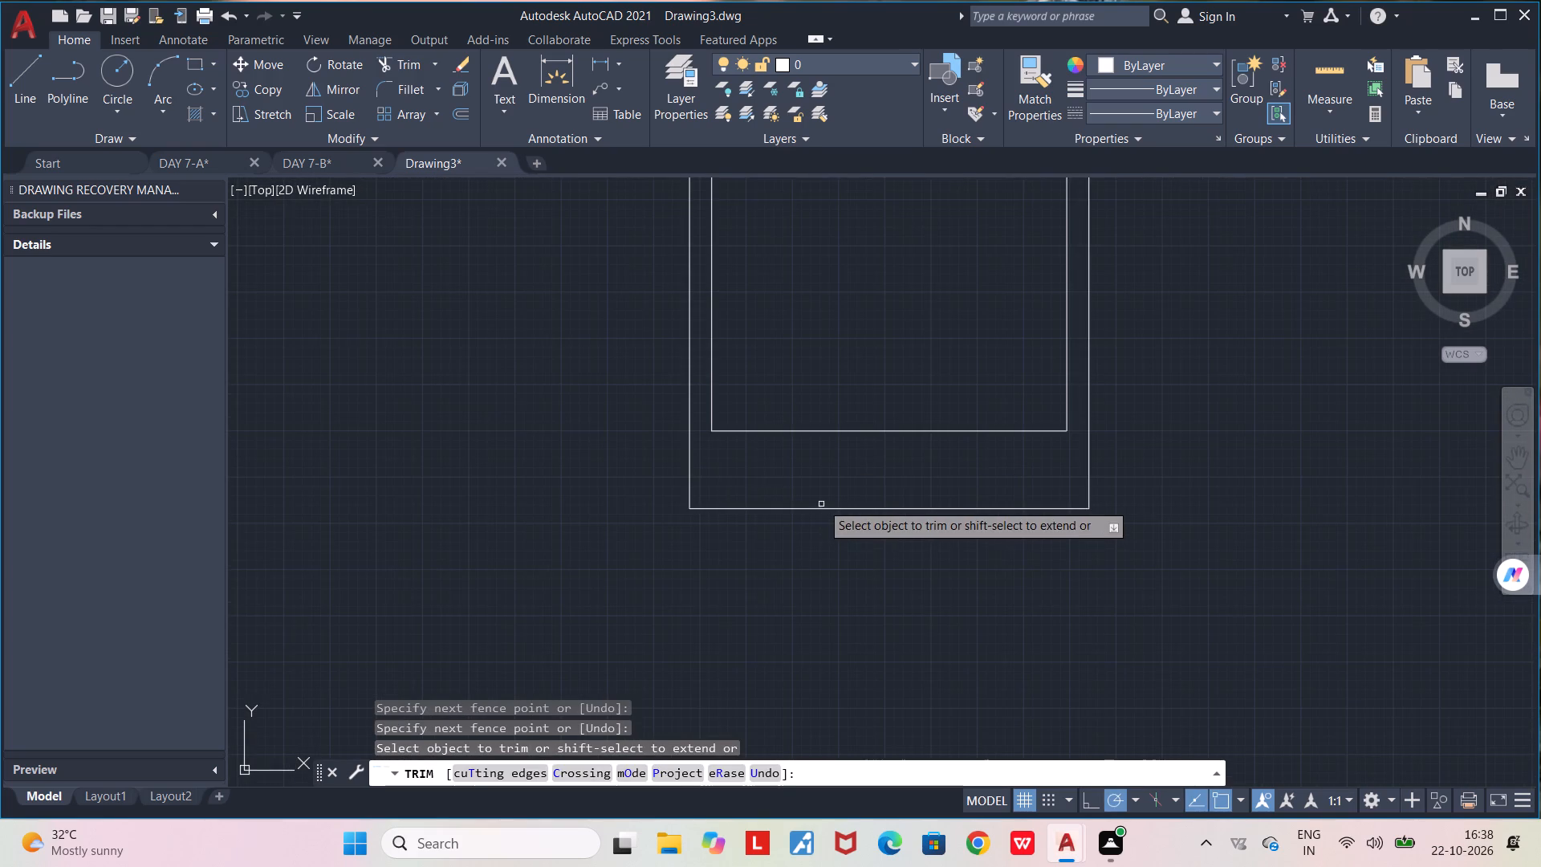
pyautogui.moveTo(828, 476); pyautogui.dragTo(744, 671, button='middle')
pyautogui.scroll(-1, 744, 671)
pyautogui.scroll(1, 751, 569)
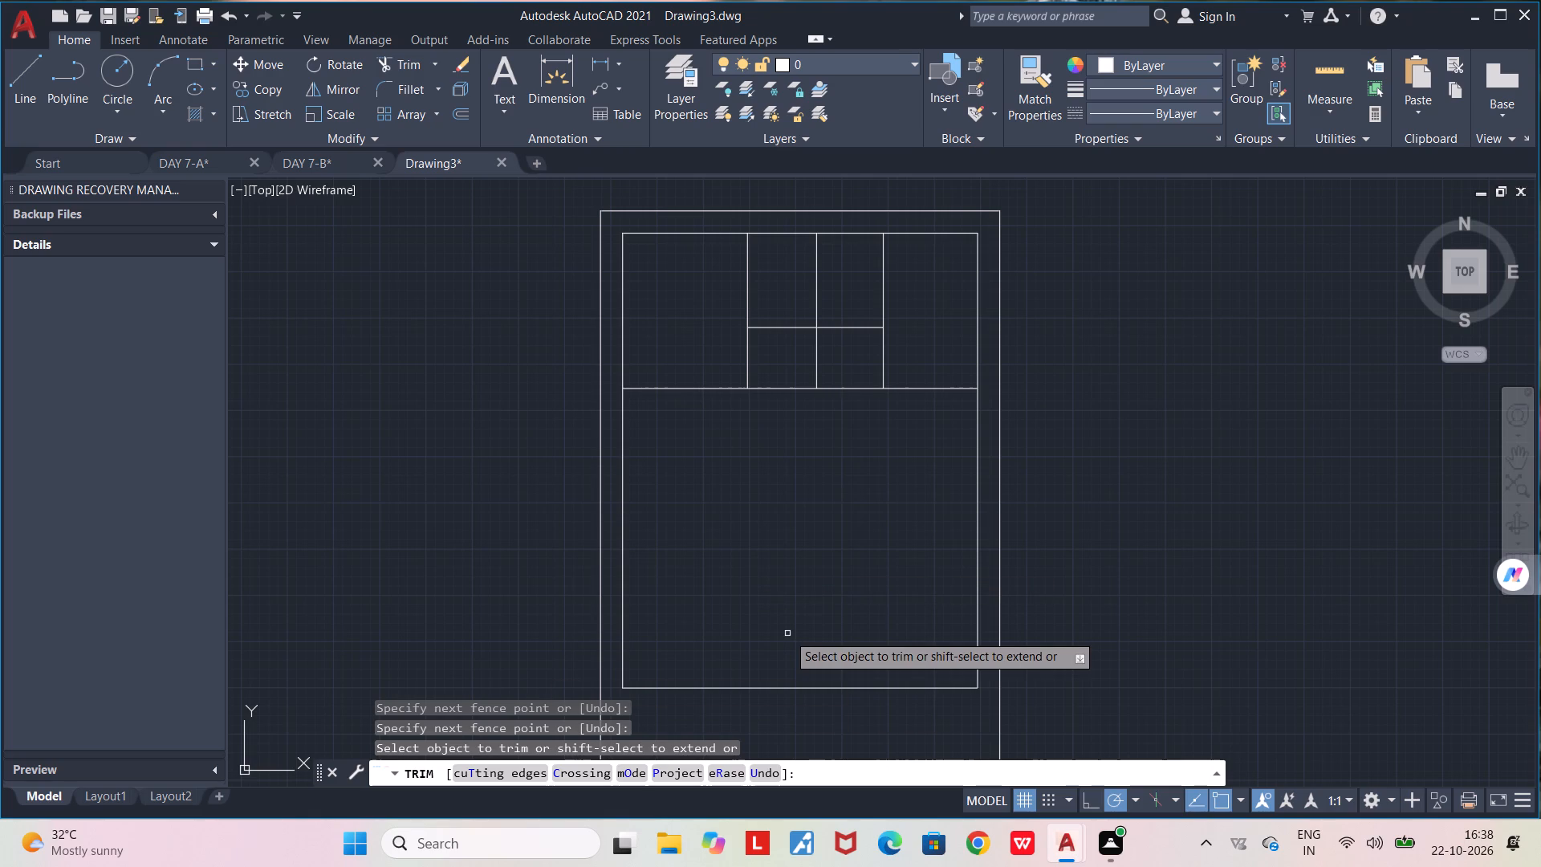
pyautogui.scroll(-1, 787, 614)
pyautogui.press('space')
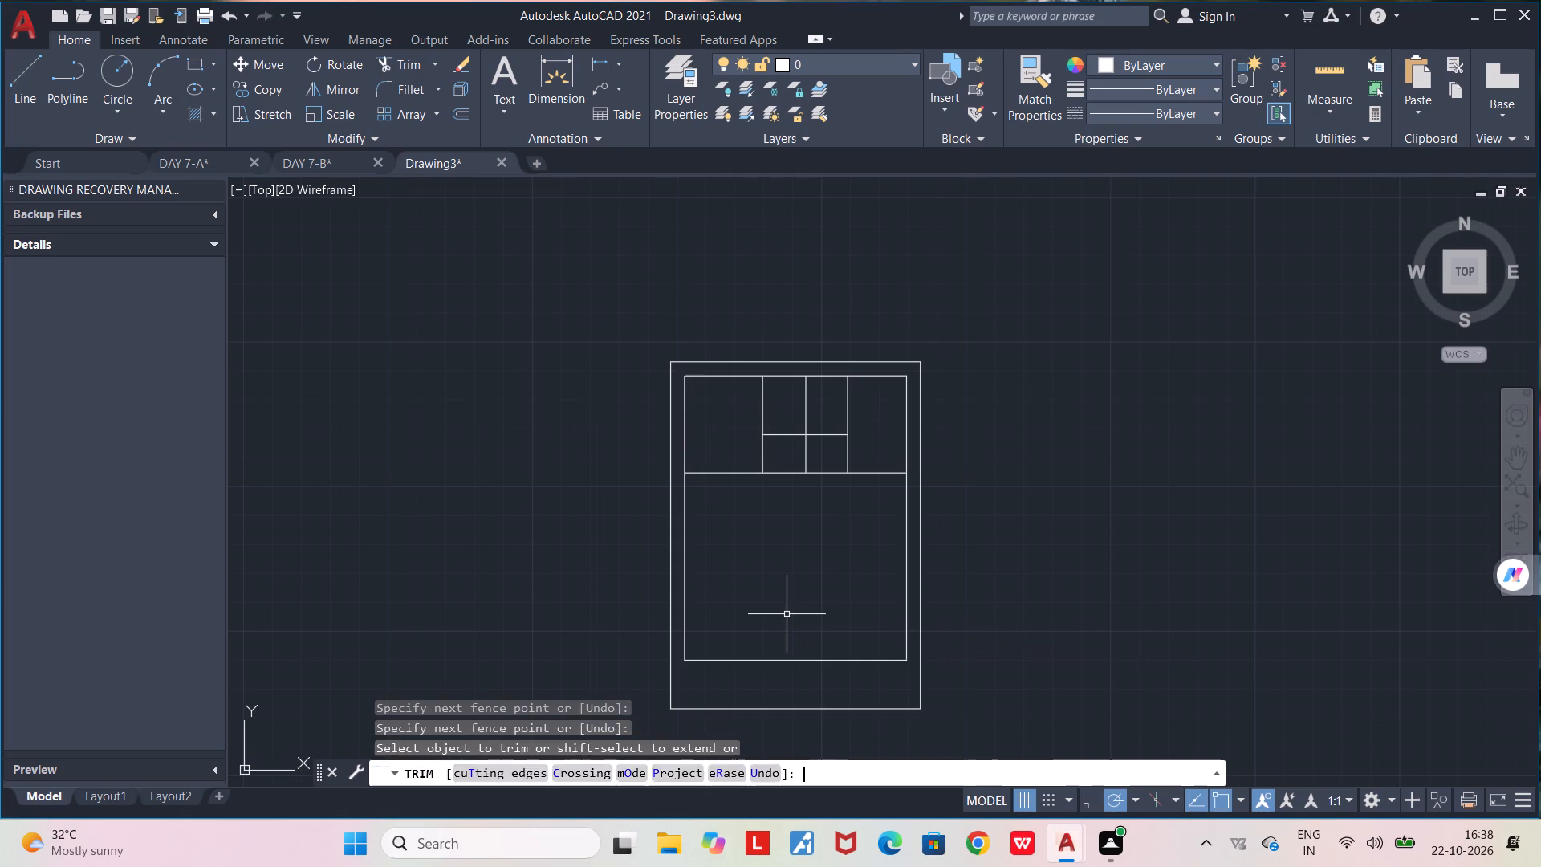
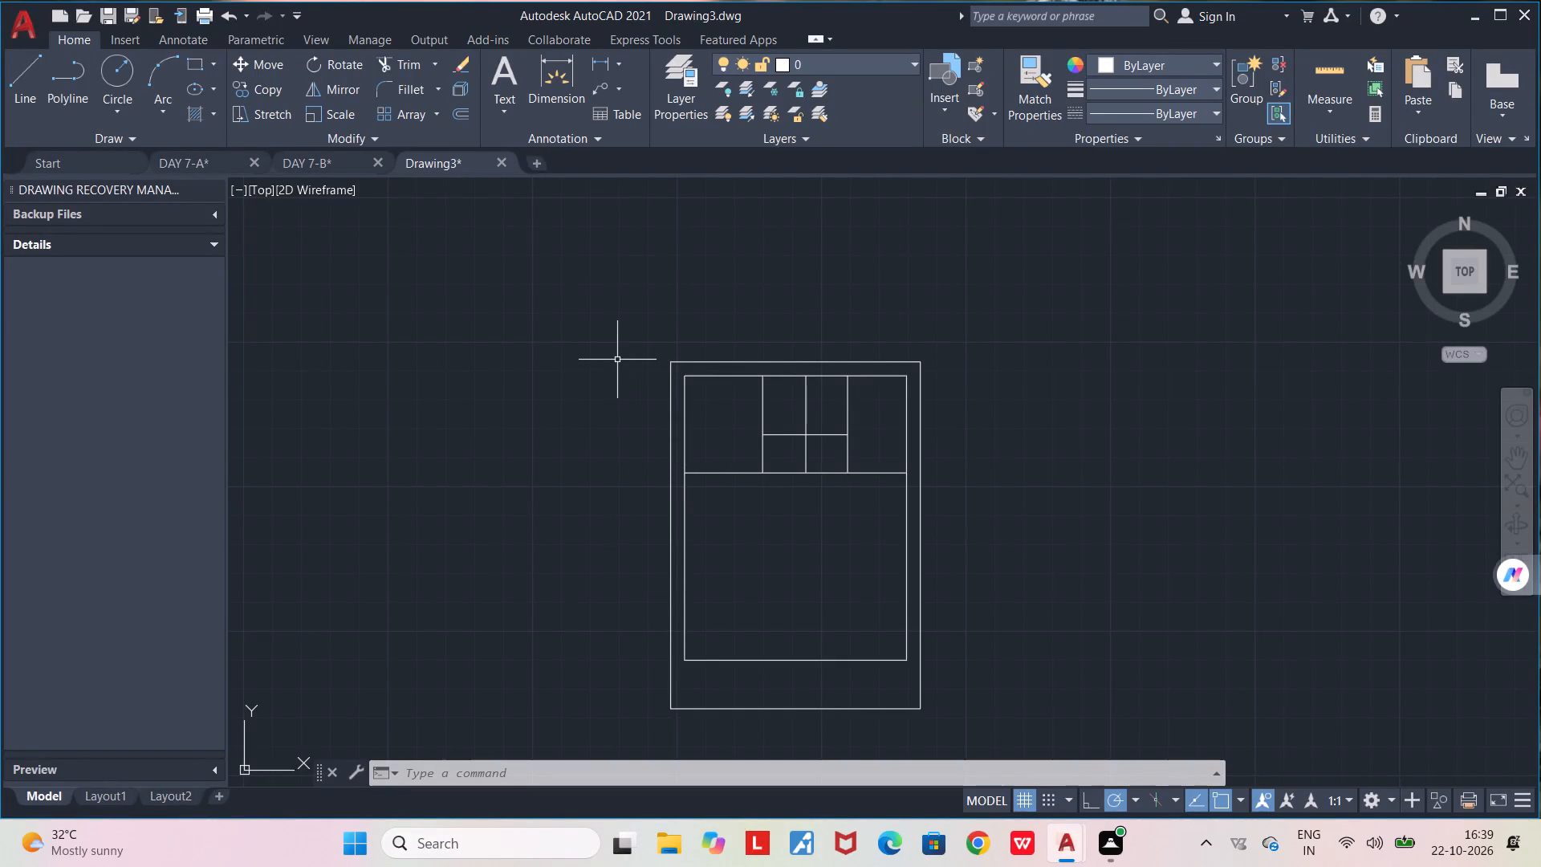
# Draw a line about 6'-6" down from the cross wall, left of the room dividers, and continue it left past the plot boundary.
pyautogui.moveTo(747, 546); pyautogui.dragTo(720, 508, button='middle')
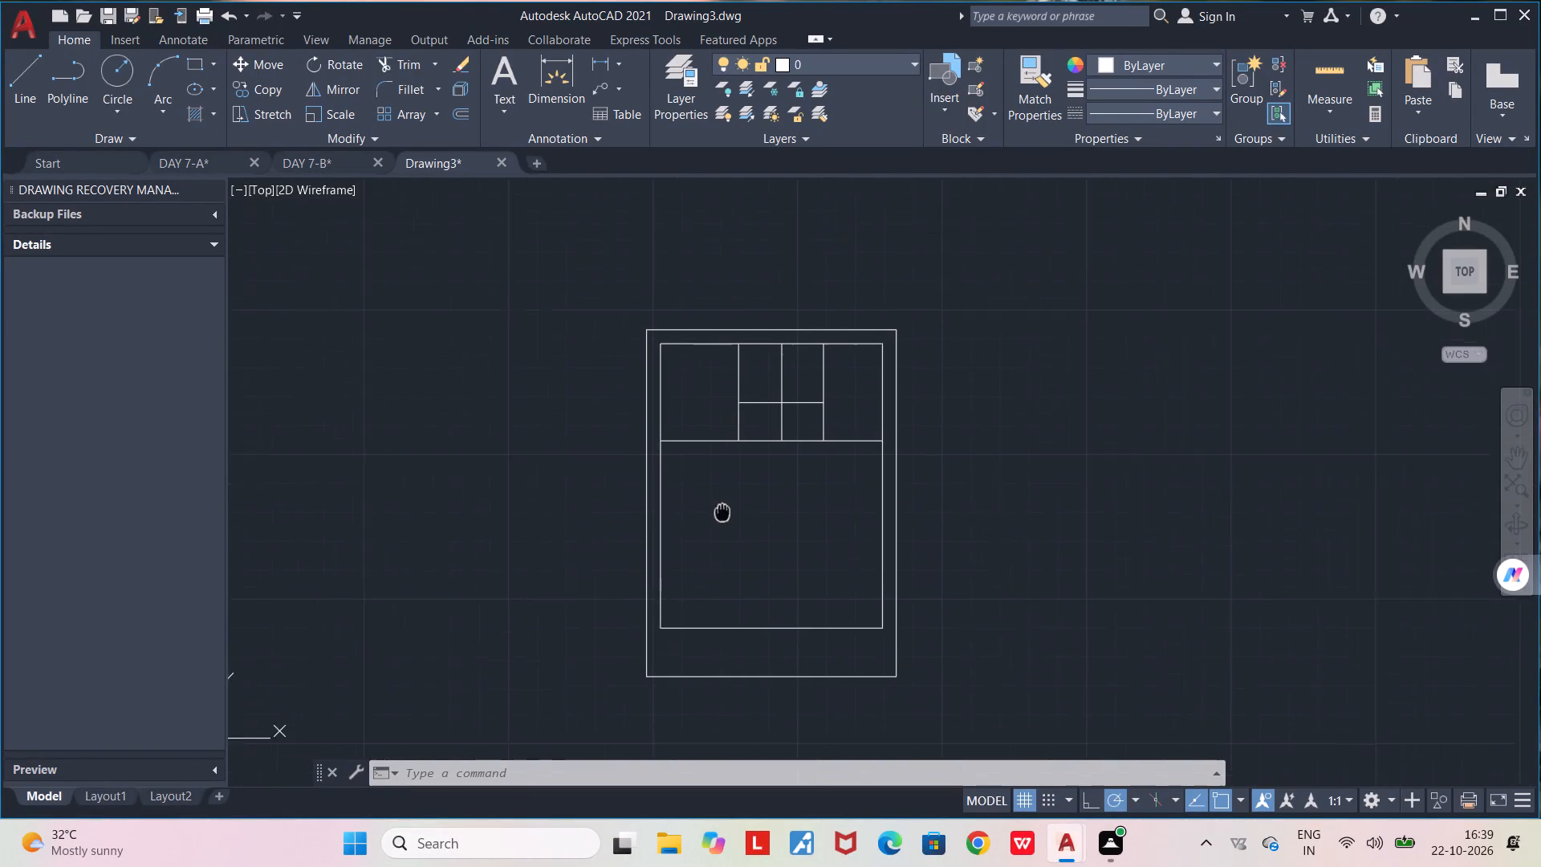
pyautogui.moveTo(720, 508); pyautogui.dragTo(699, 457, button='middle')
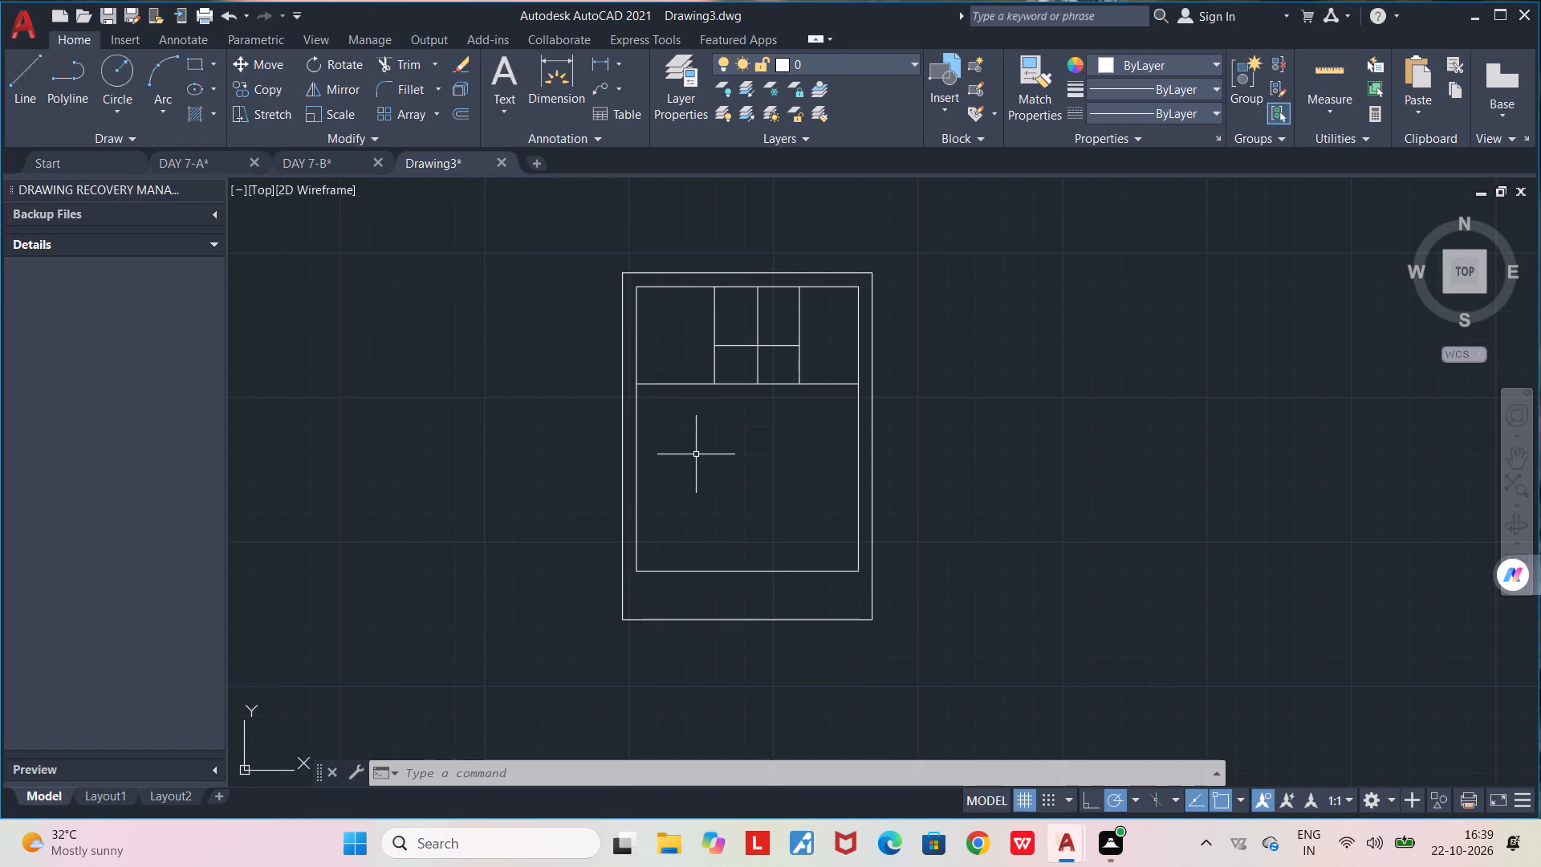
pyautogui.scroll(2, 695, 442)
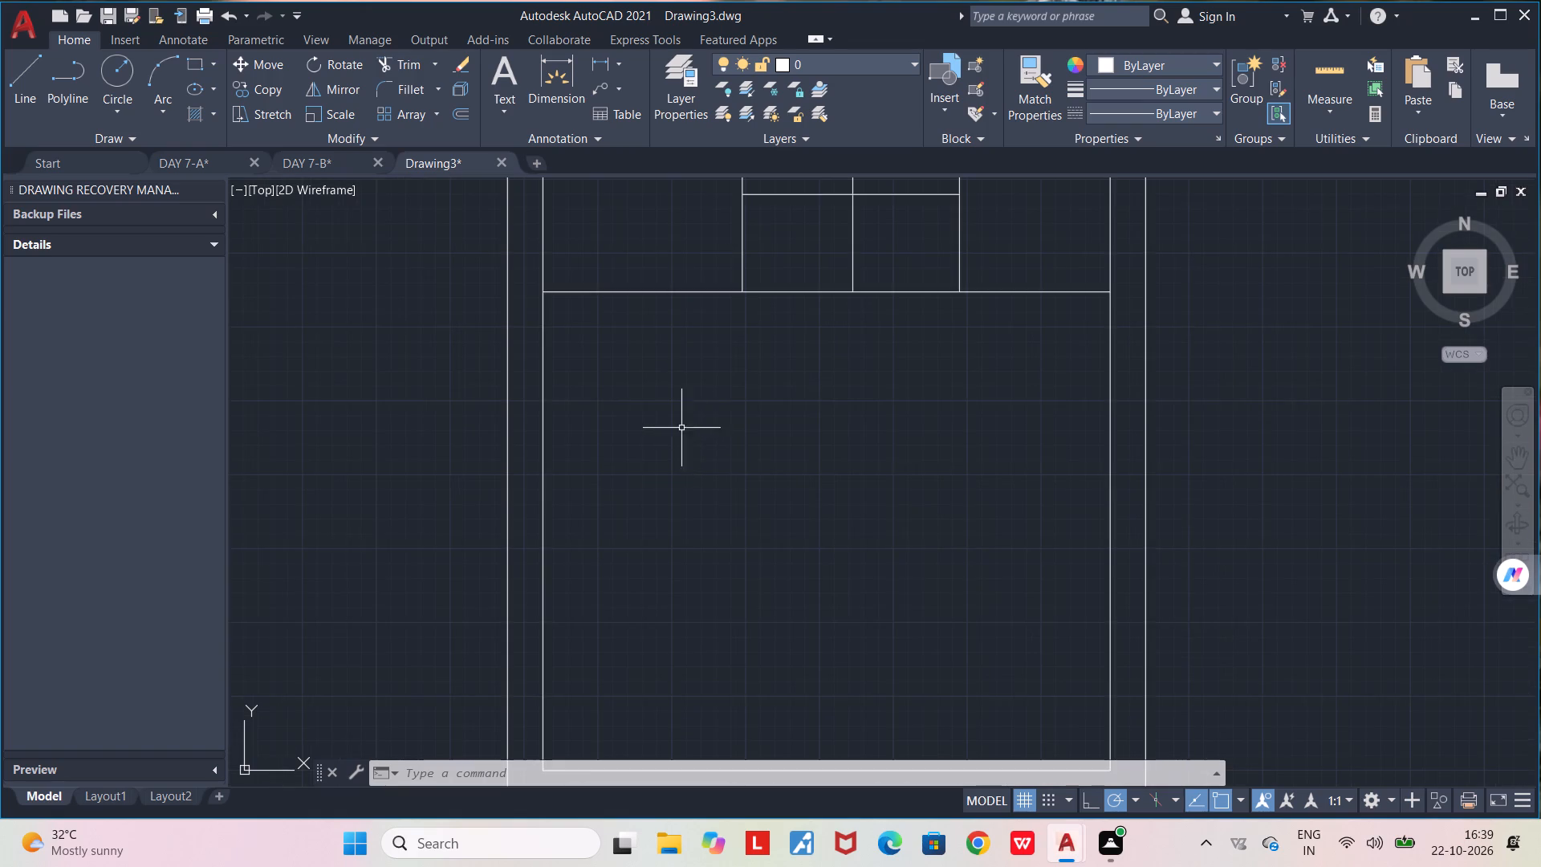
pyautogui.moveTo(645, 395); pyautogui.dragTo(618, 504, button='middle')
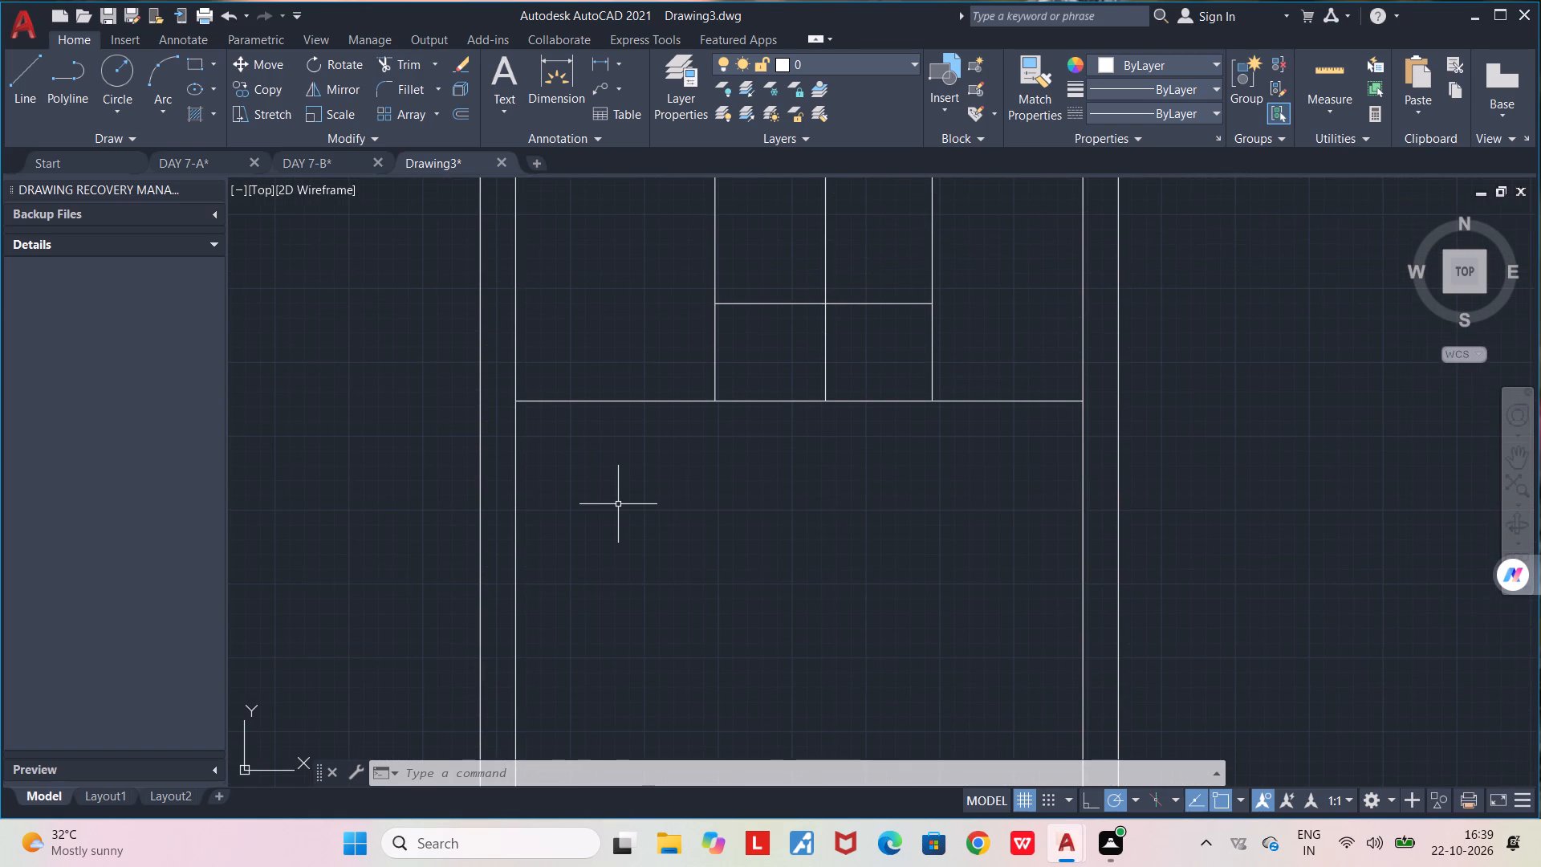
pyautogui.press('l')
pyautogui.press('Return')
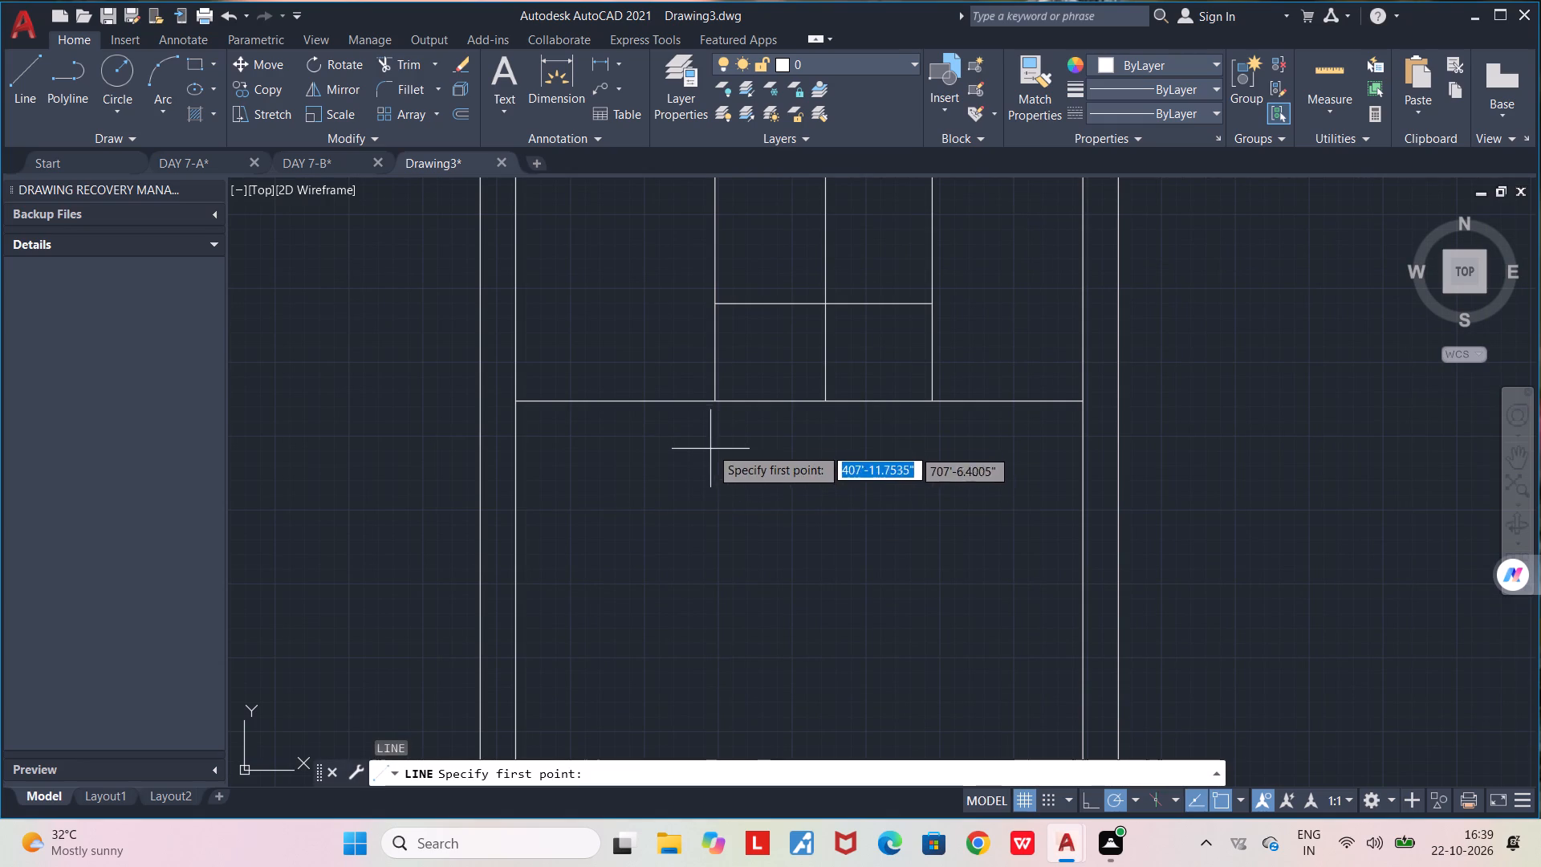
pyautogui.click(670, 404)
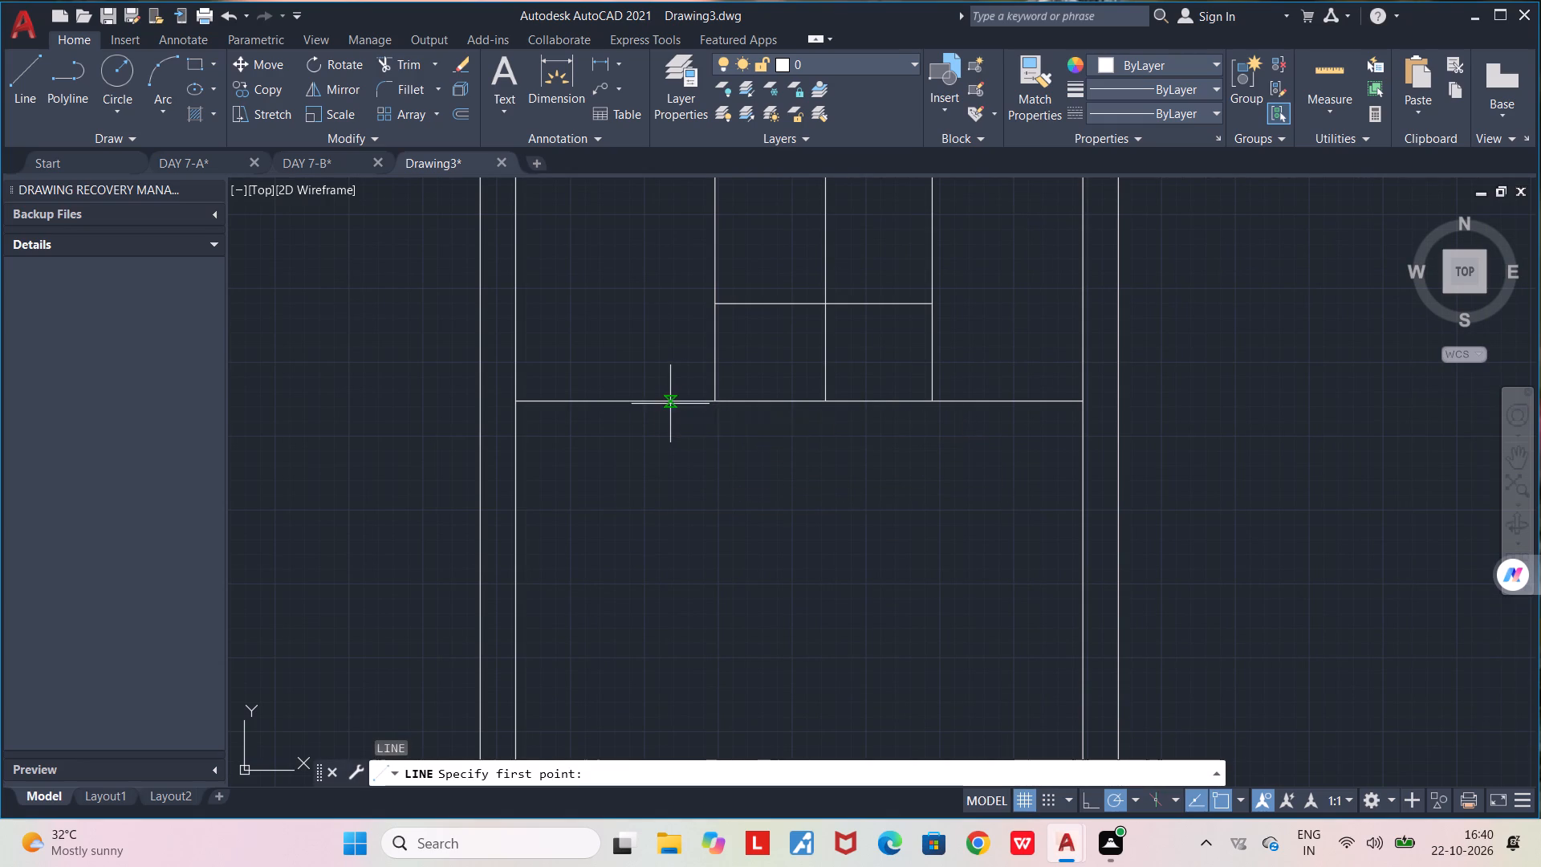
pyautogui.click(662, 516)
pyautogui.click(411, 518)
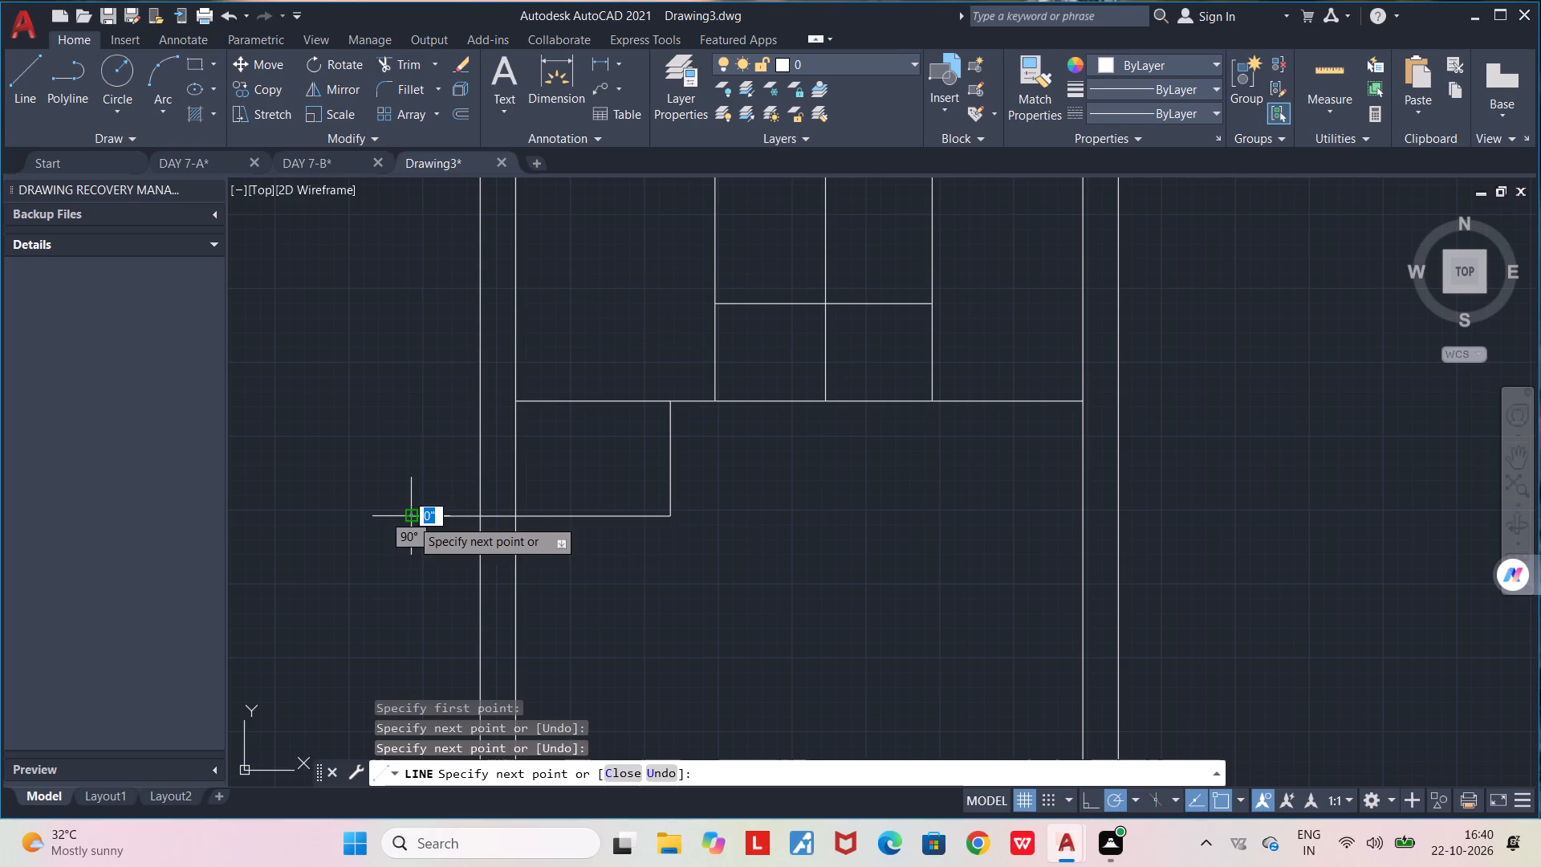
pyautogui.press('space')
# Trim the new room's bottom line where it extends left beyond the inner rectangle.
pyautogui.write('TR')
pyautogui.press('Return')
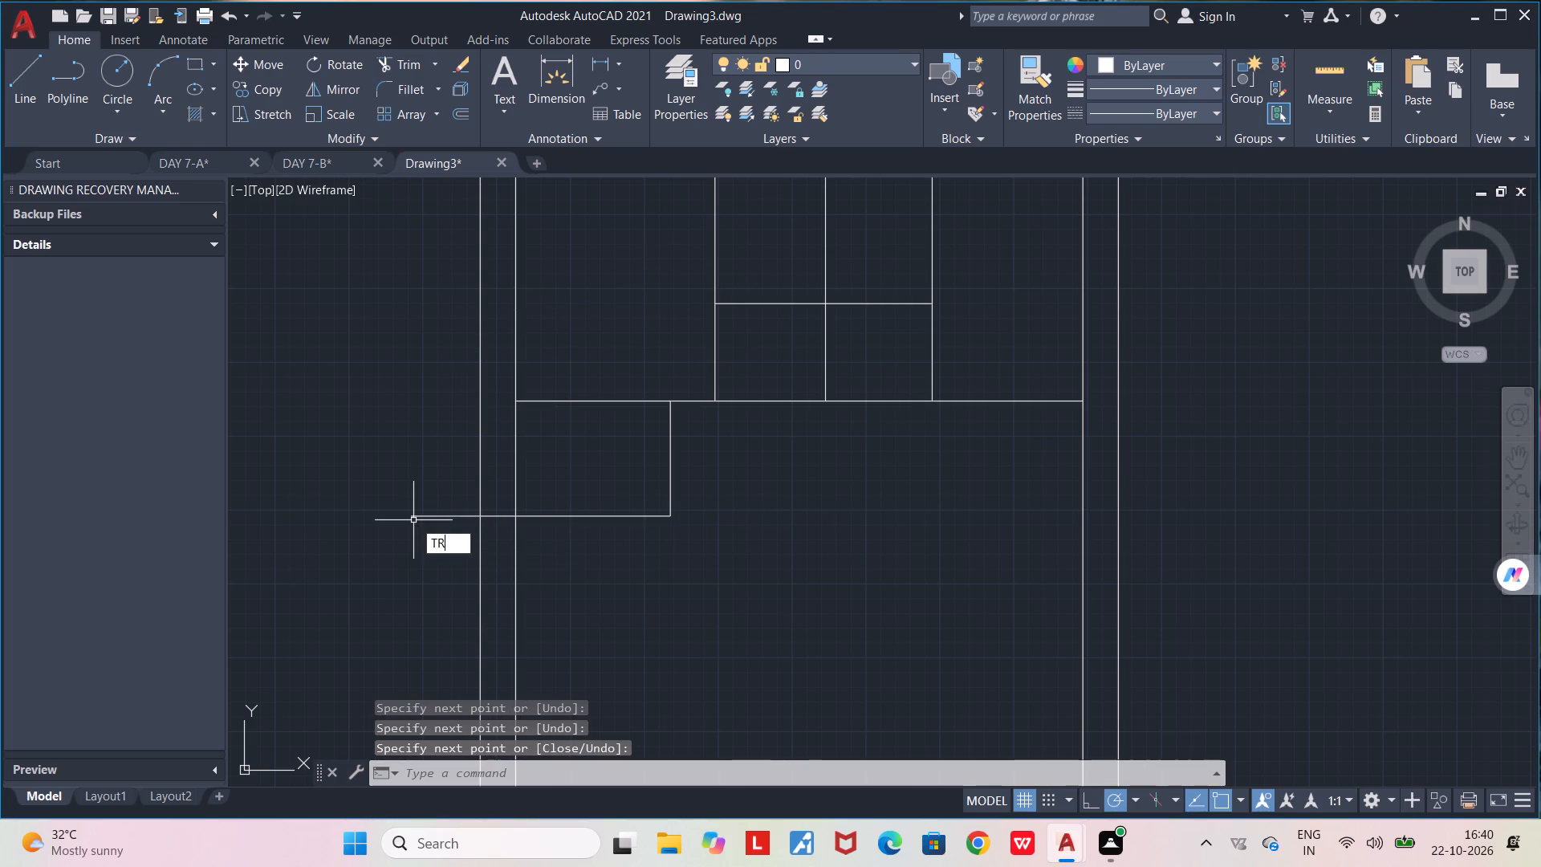
pyautogui.click(424, 518)
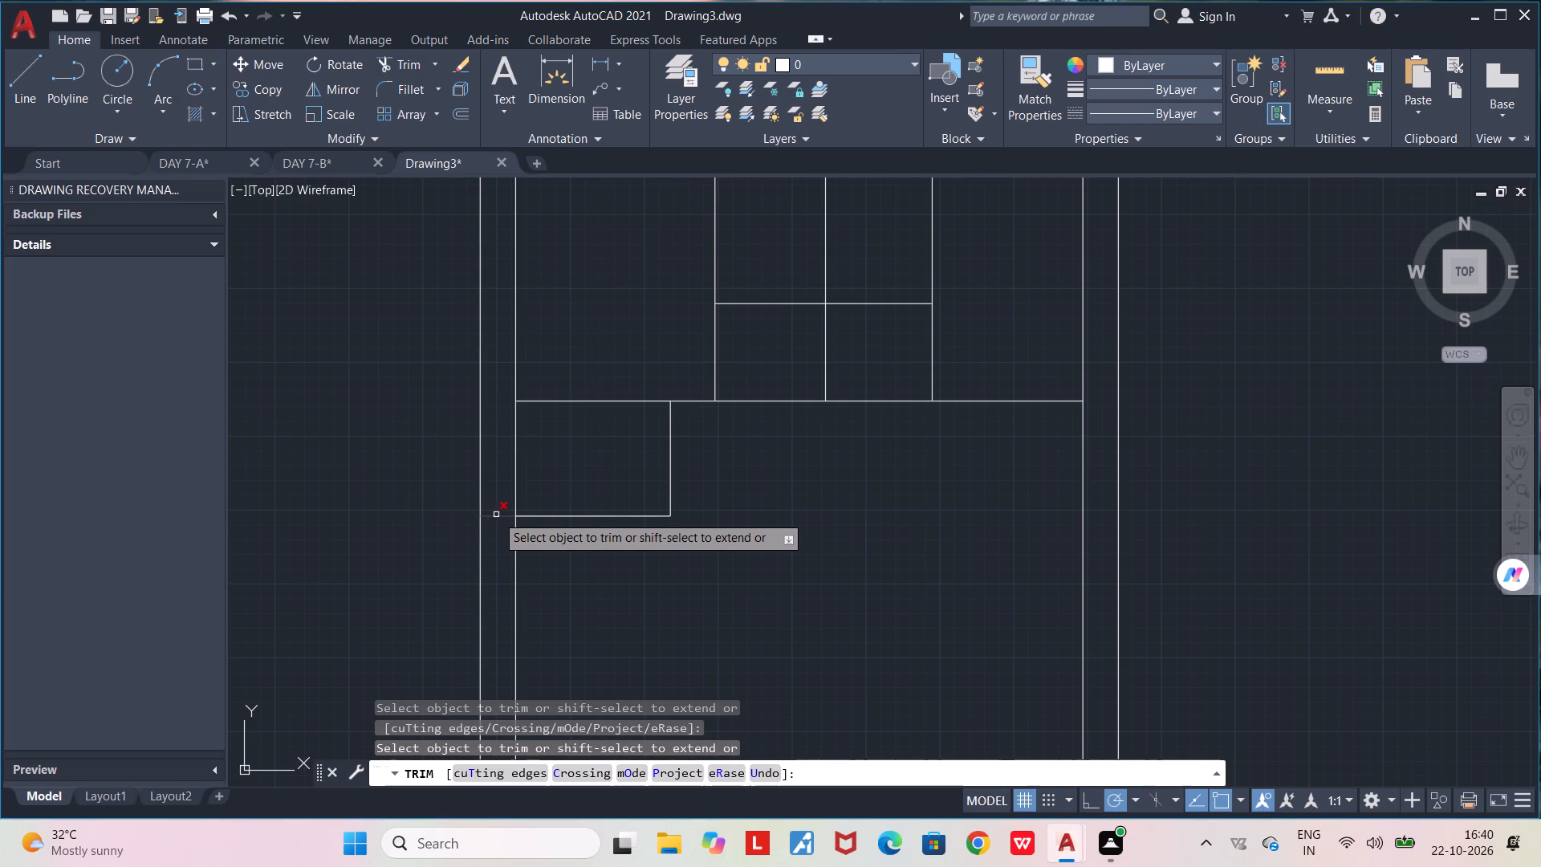
pyautogui.click(496, 515)
pyautogui.press('space')
# Draw a line just over 10' down from the small room's bottom wall and continue it left past the plot boundary.
pyautogui.scroll(-1, 416, 525)
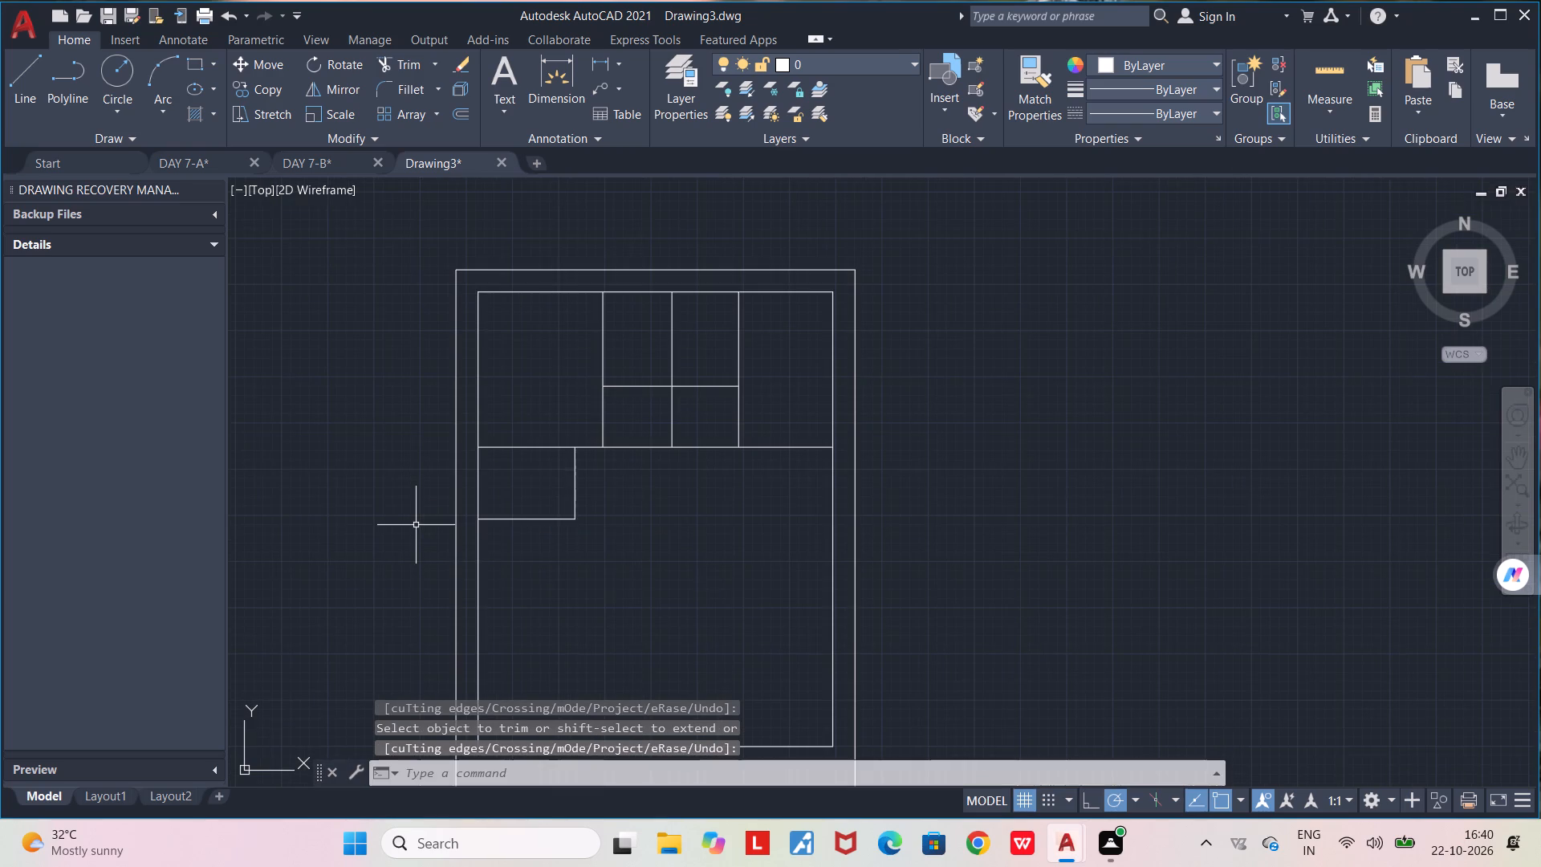
pyautogui.moveTo(527, 555); pyautogui.dragTo(601, 477, button='middle')
pyautogui.scroll(1, 601, 477)
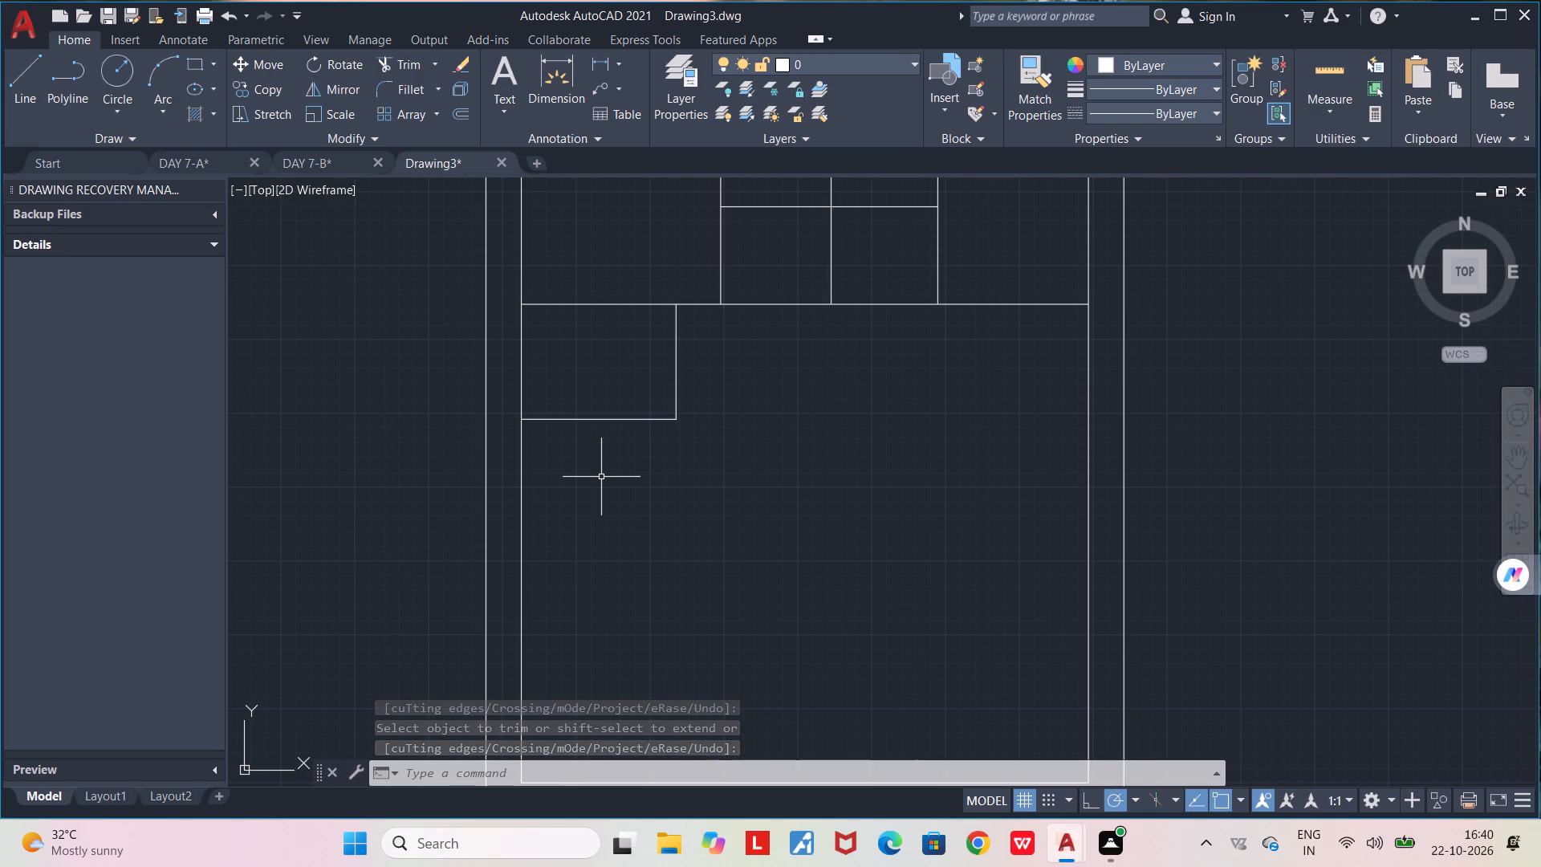
pyautogui.moveTo(614, 518); pyautogui.dragTo(652, 379, button='middle')
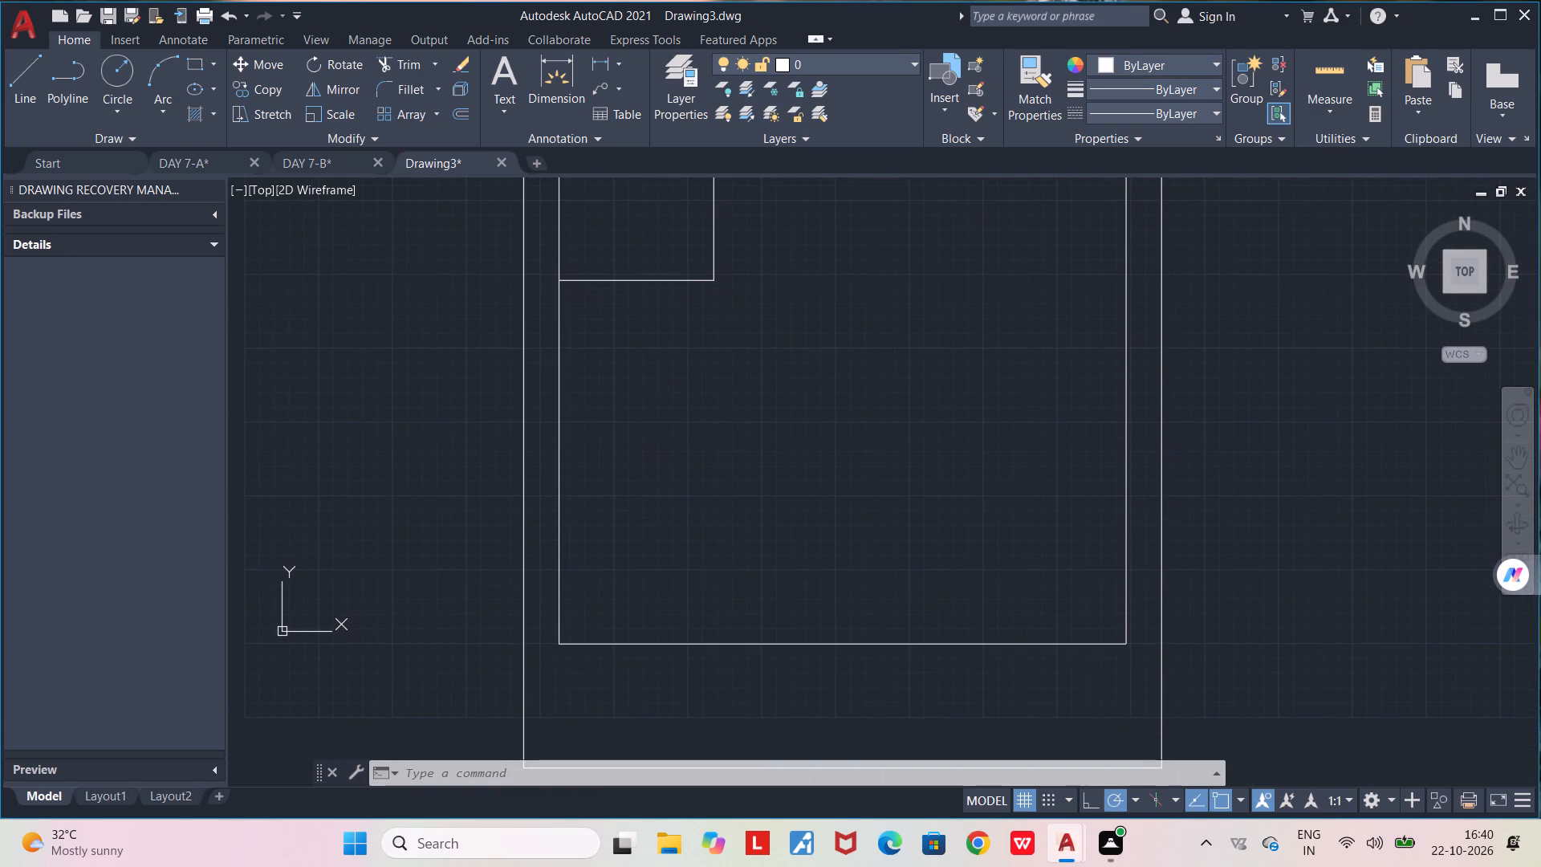
pyautogui.press('l')
pyautogui.press('Return')
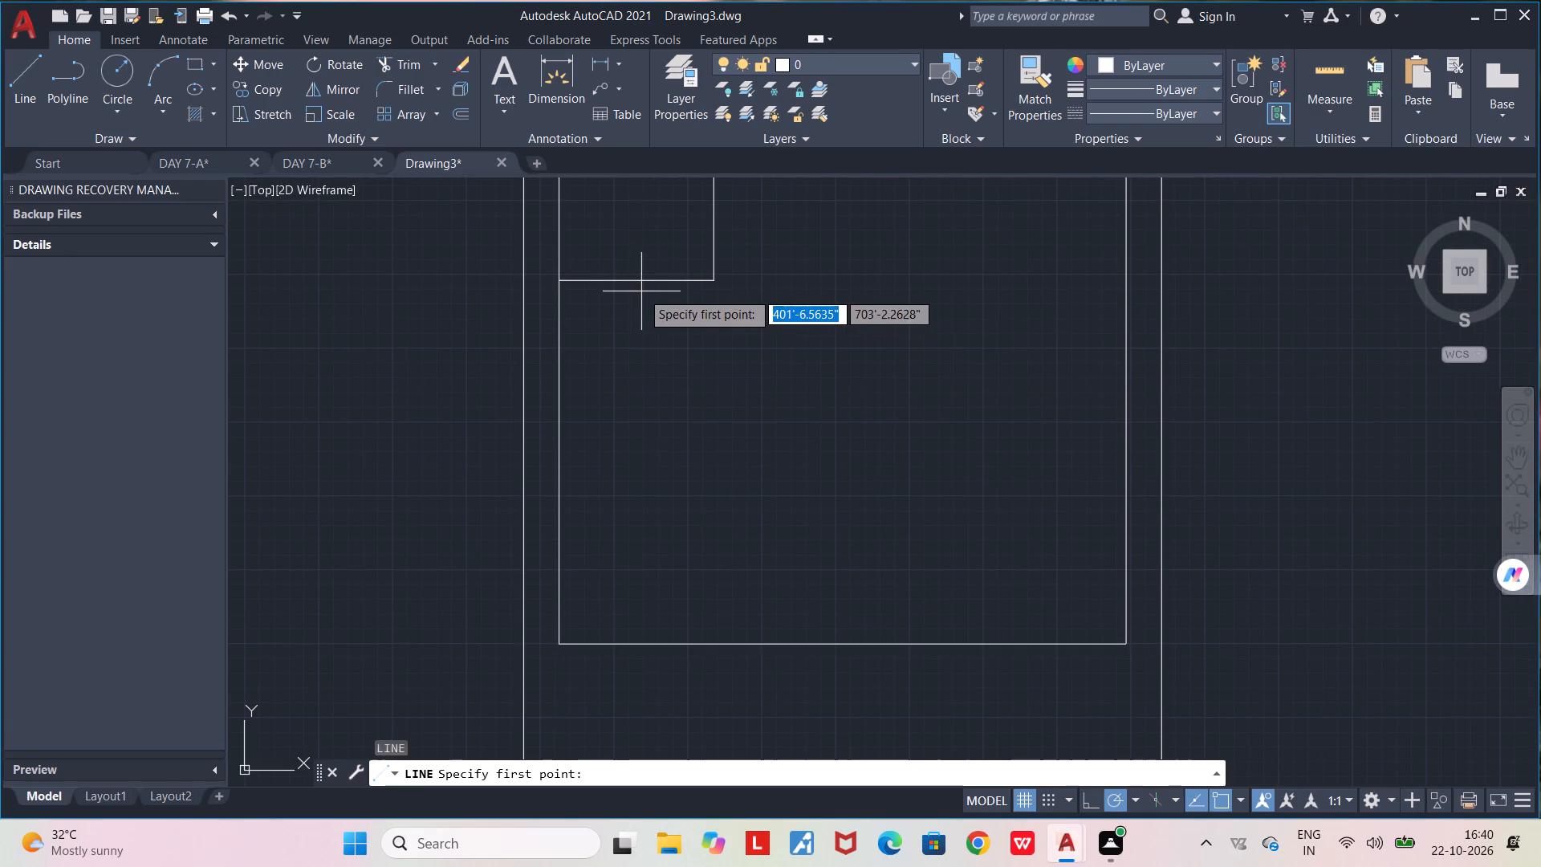
pyautogui.click(638, 284)
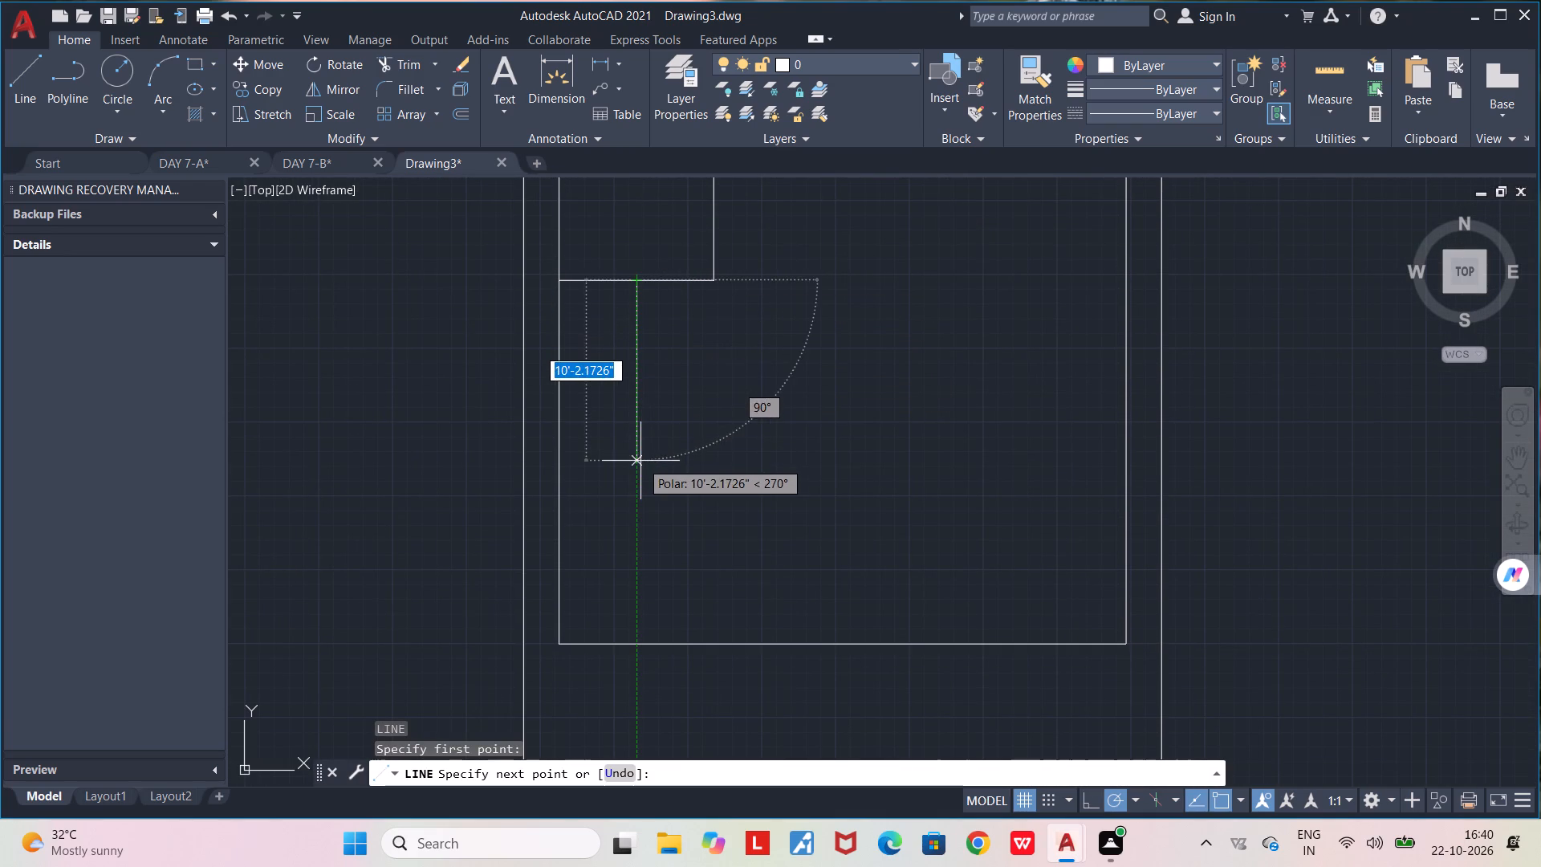
pyautogui.click(640, 468)
pyautogui.click(479, 476)
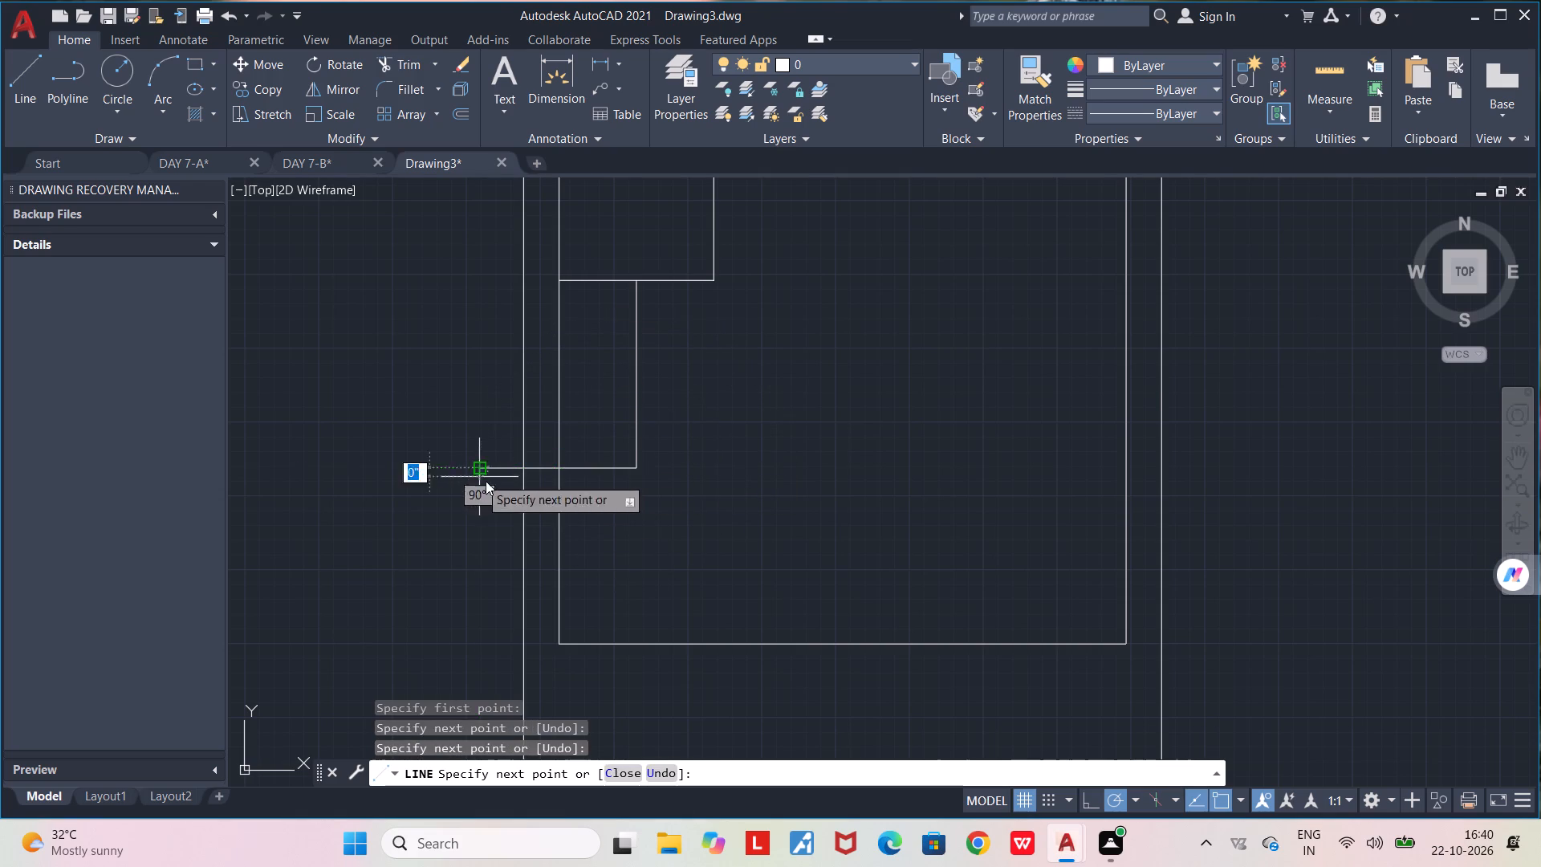
pyautogui.press('space')
# Trim the narrow room's bottom line where it crosses the left setback strip and the plot boundary.
pyautogui.write('TR')
pyautogui.press('Return')
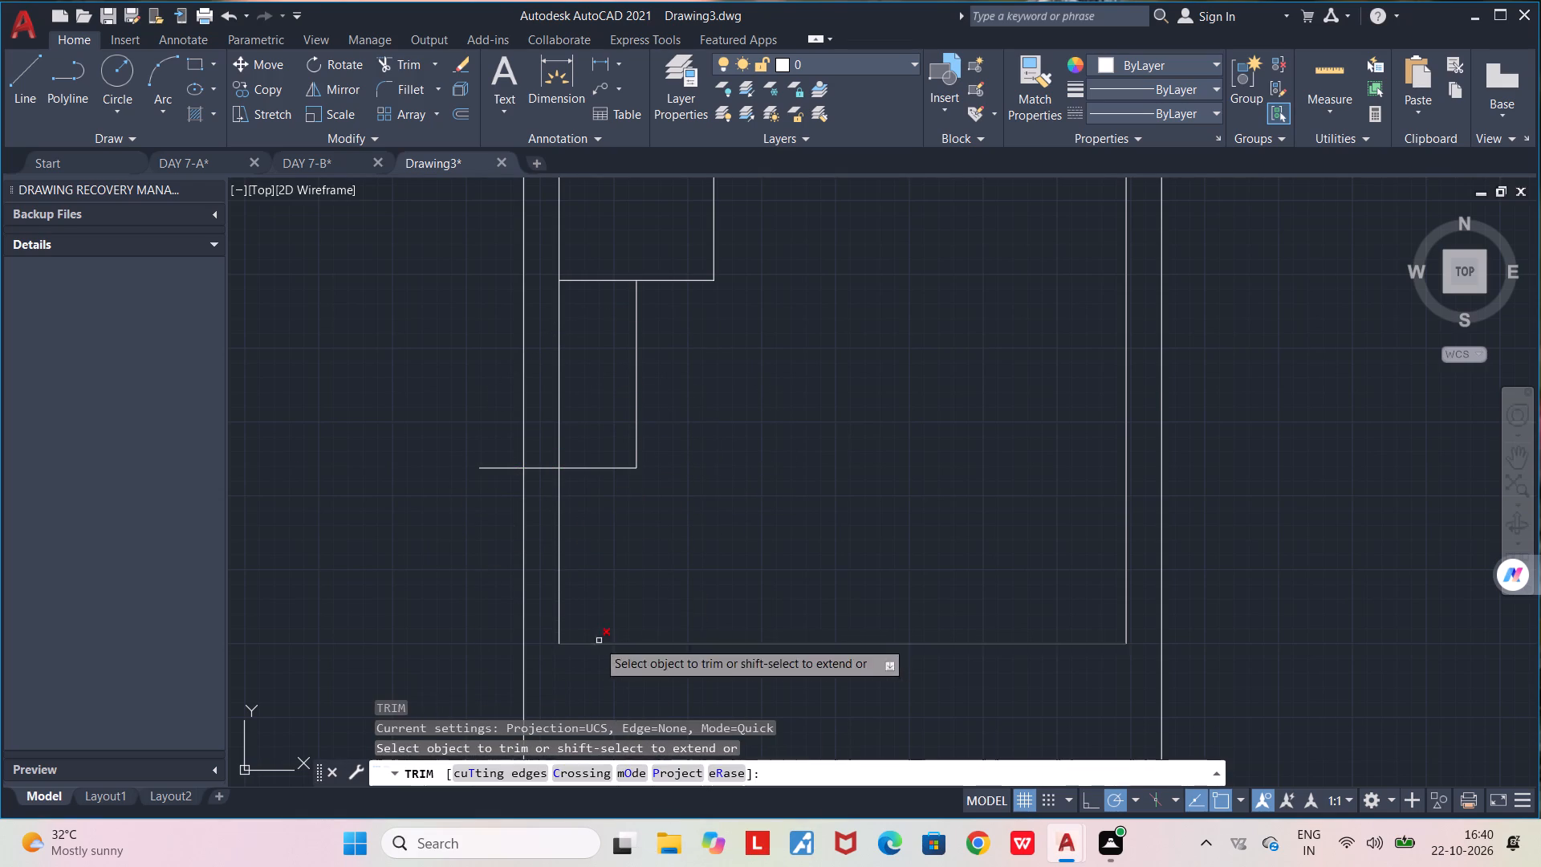
pyautogui.click(540, 471)
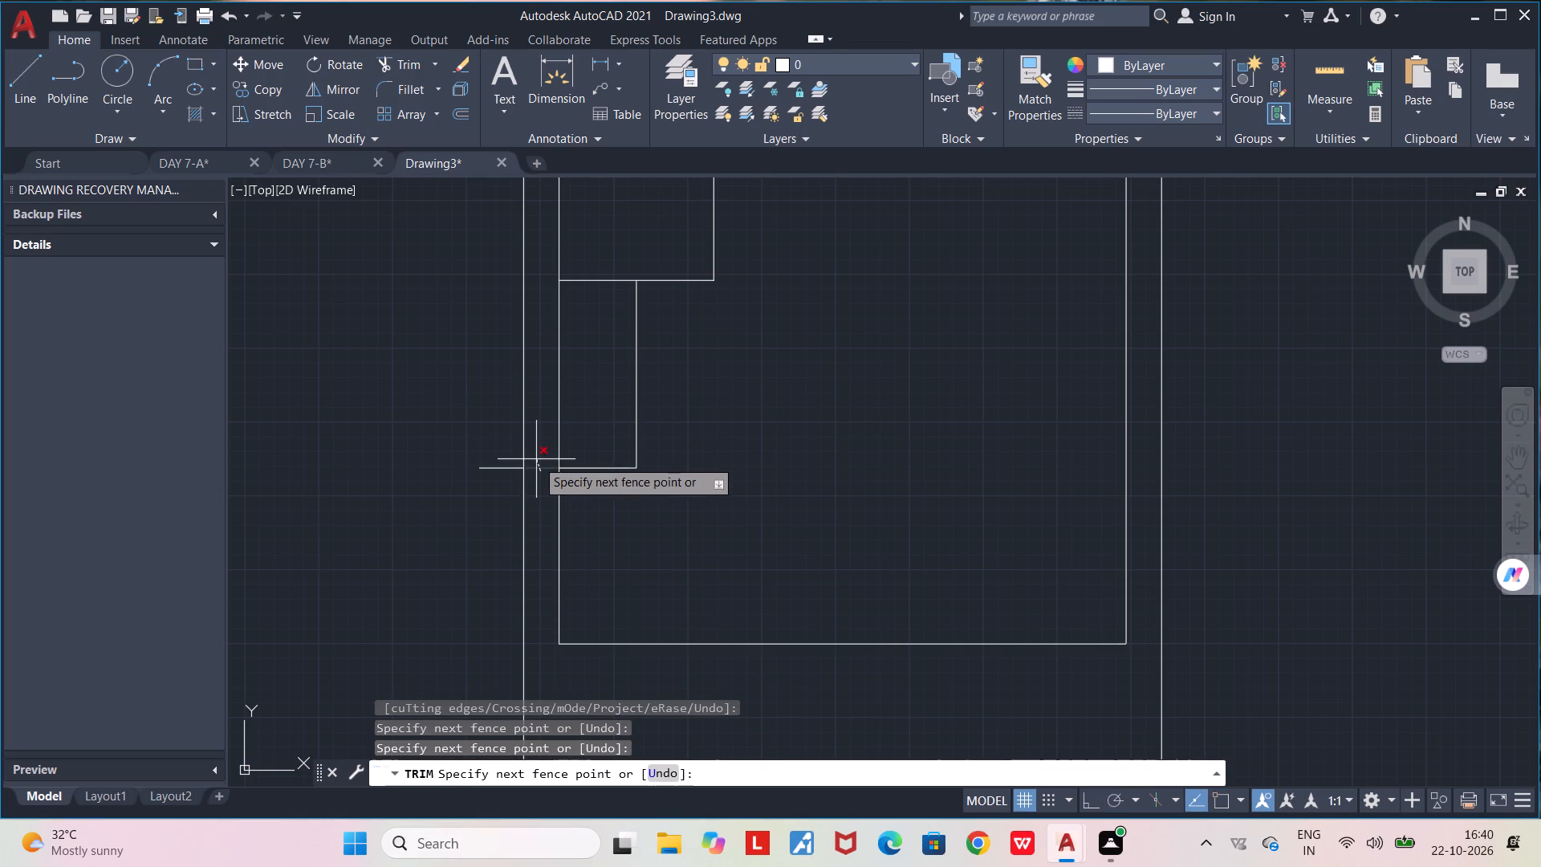
pyautogui.click(536, 459)
pyautogui.click(506, 466)
pyautogui.scroll(-2, 502, 466)
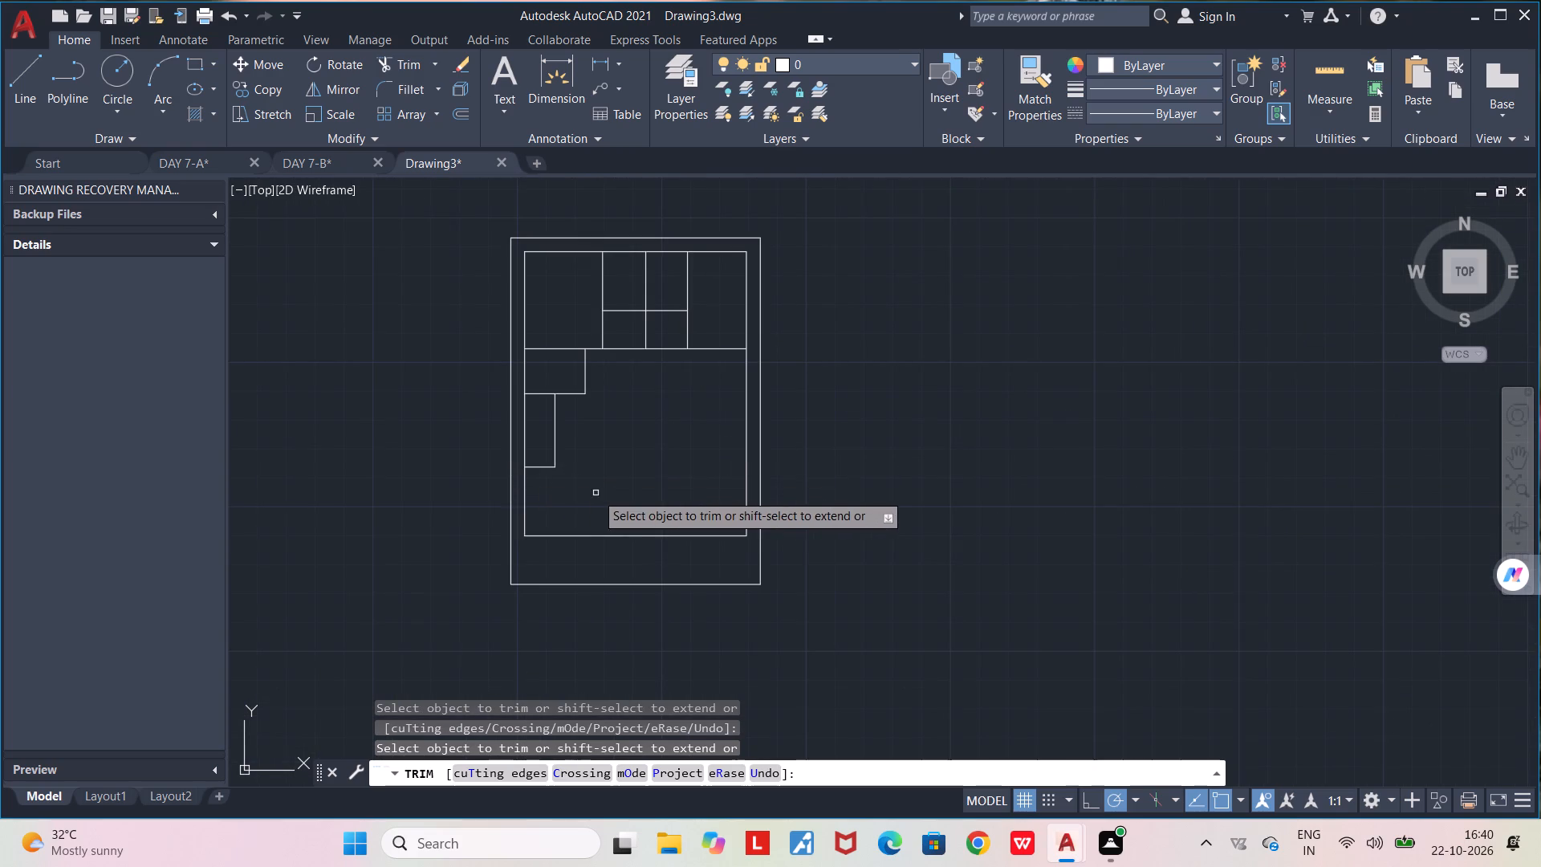
pyautogui.moveTo(604, 509); pyautogui.dragTo(612, 544, button='middle')
pyautogui.scroll(2, 612, 544)
pyautogui.press('l')
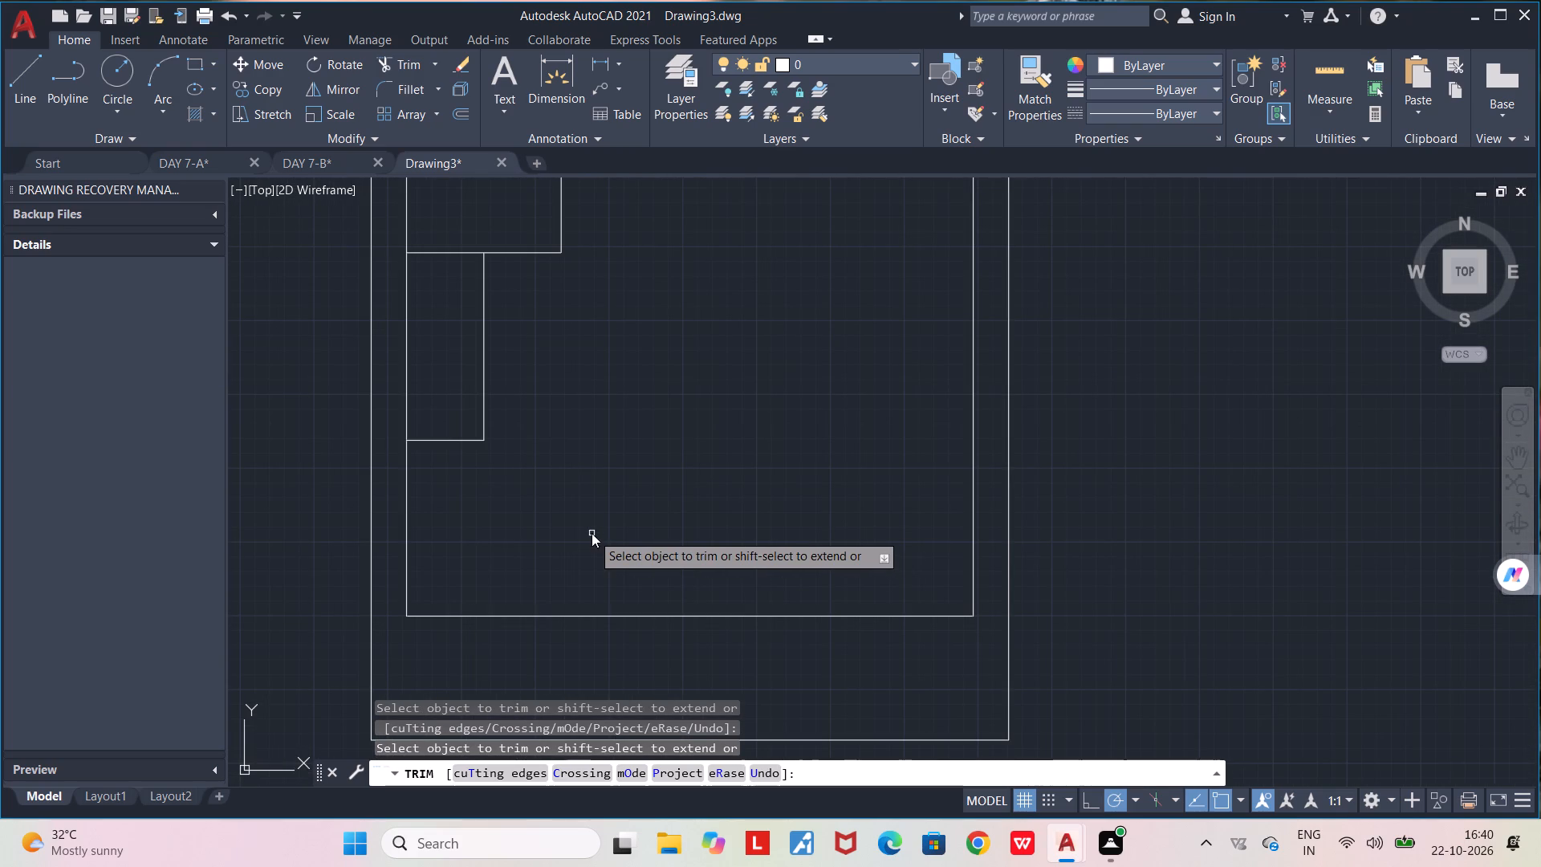
pyautogui.press('Return')
pyautogui.press('Escape')
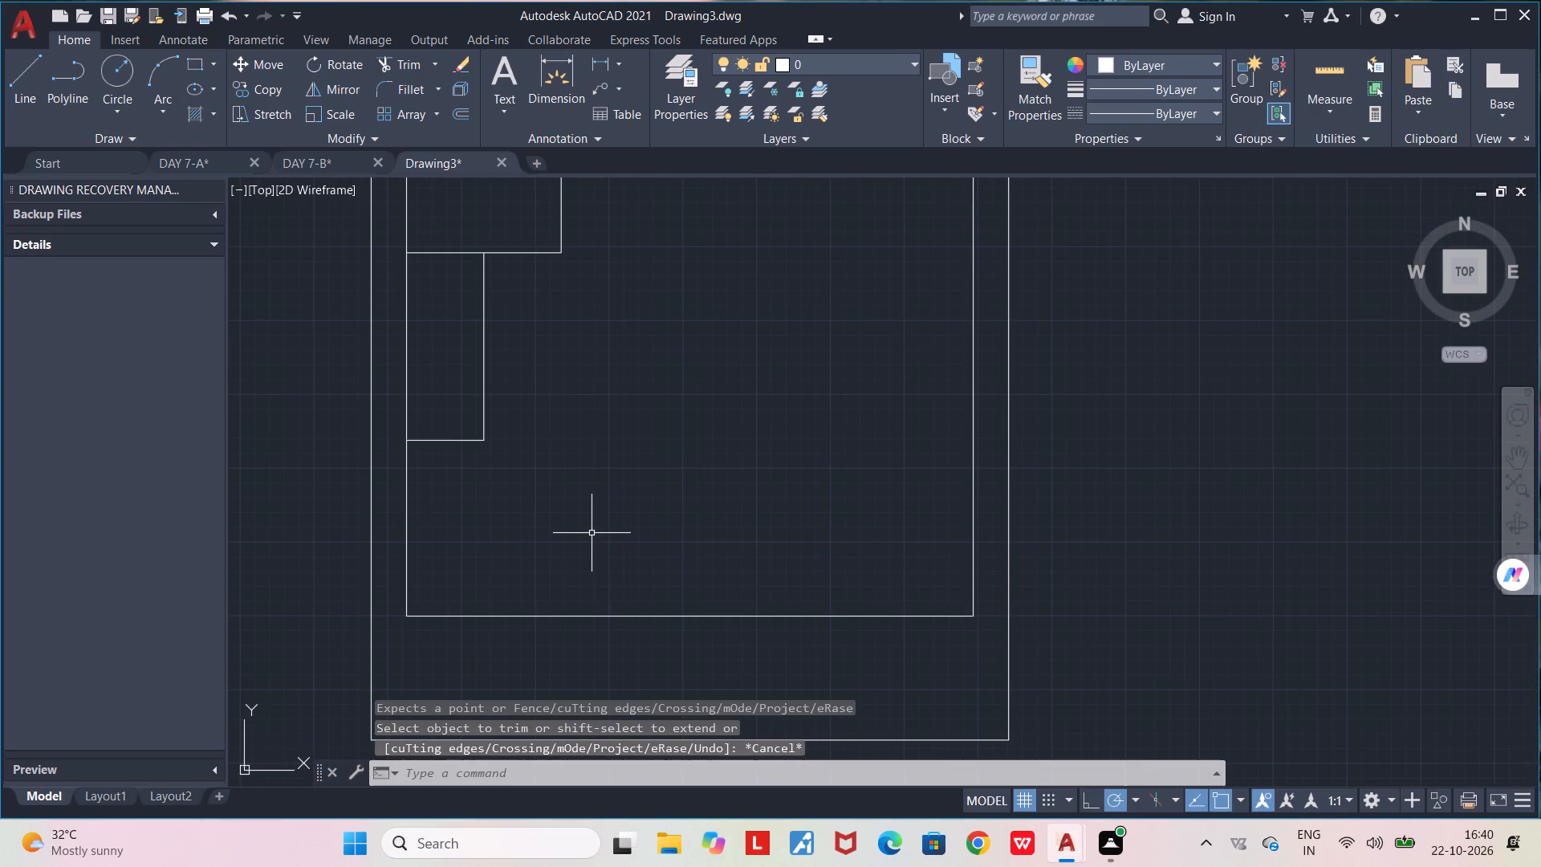
# Draw a line right from the narrow room's bottom-right corner, then down past the bottom setback line, to form the bottom-left room.
pyautogui.press('l')
pyautogui.press('Return')
pyautogui.click(490, 443)
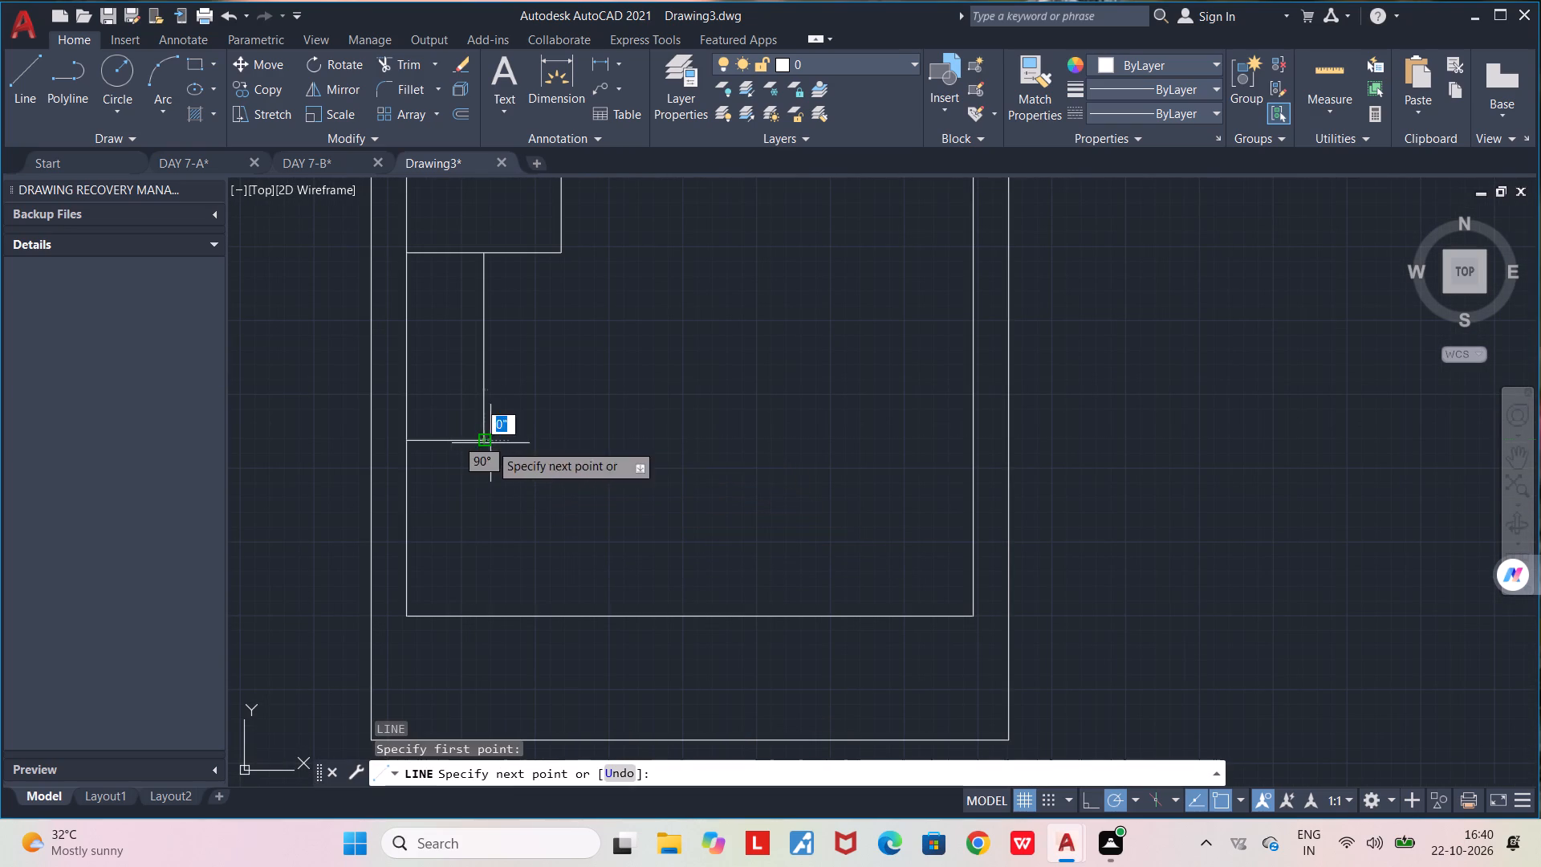
pyautogui.click(664, 445)
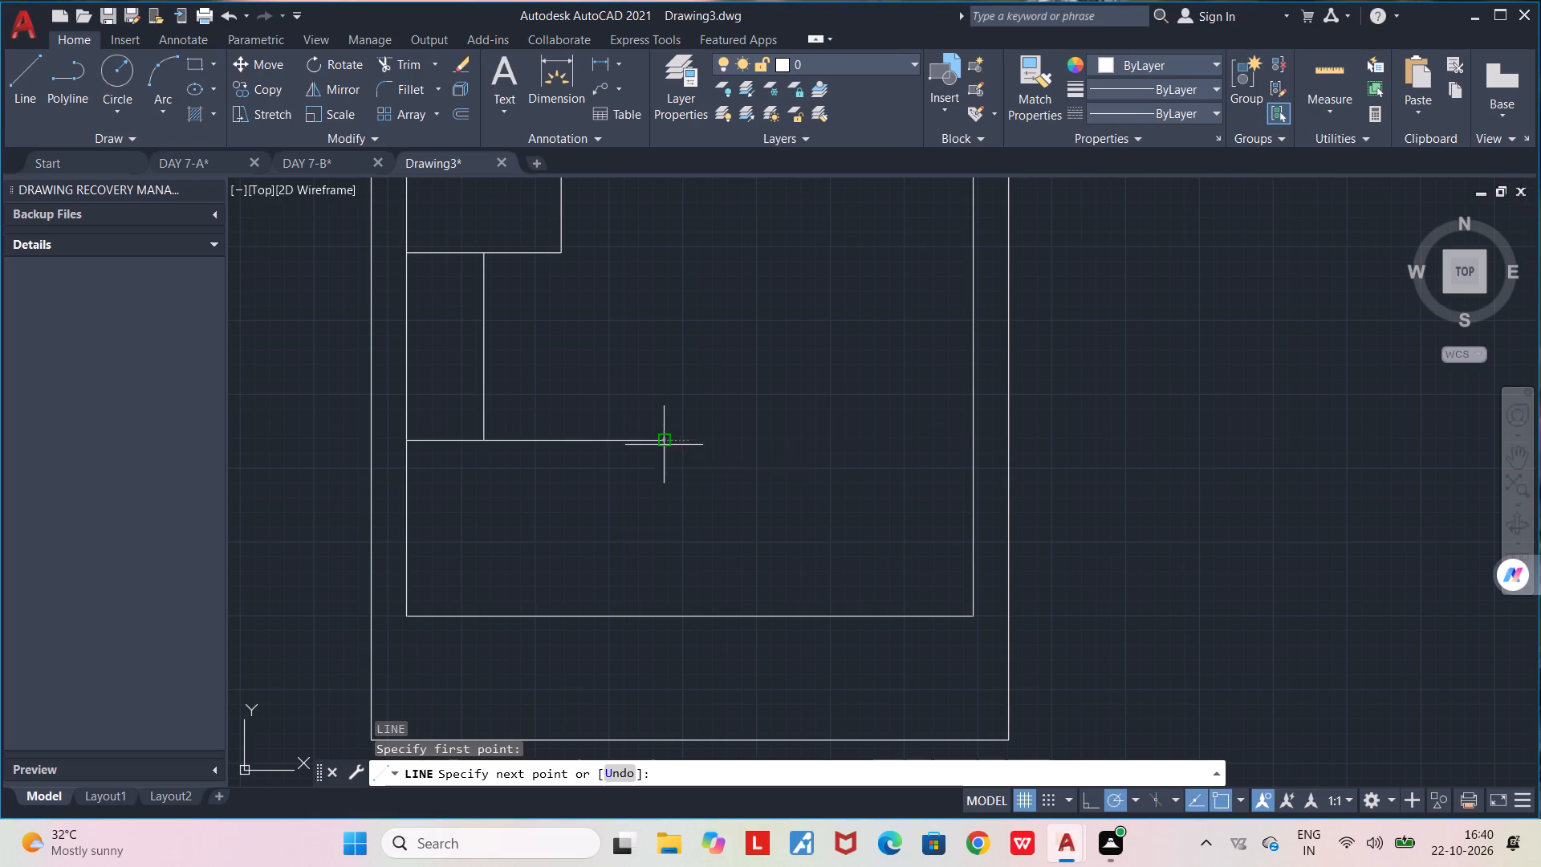
pyautogui.click(668, 650)
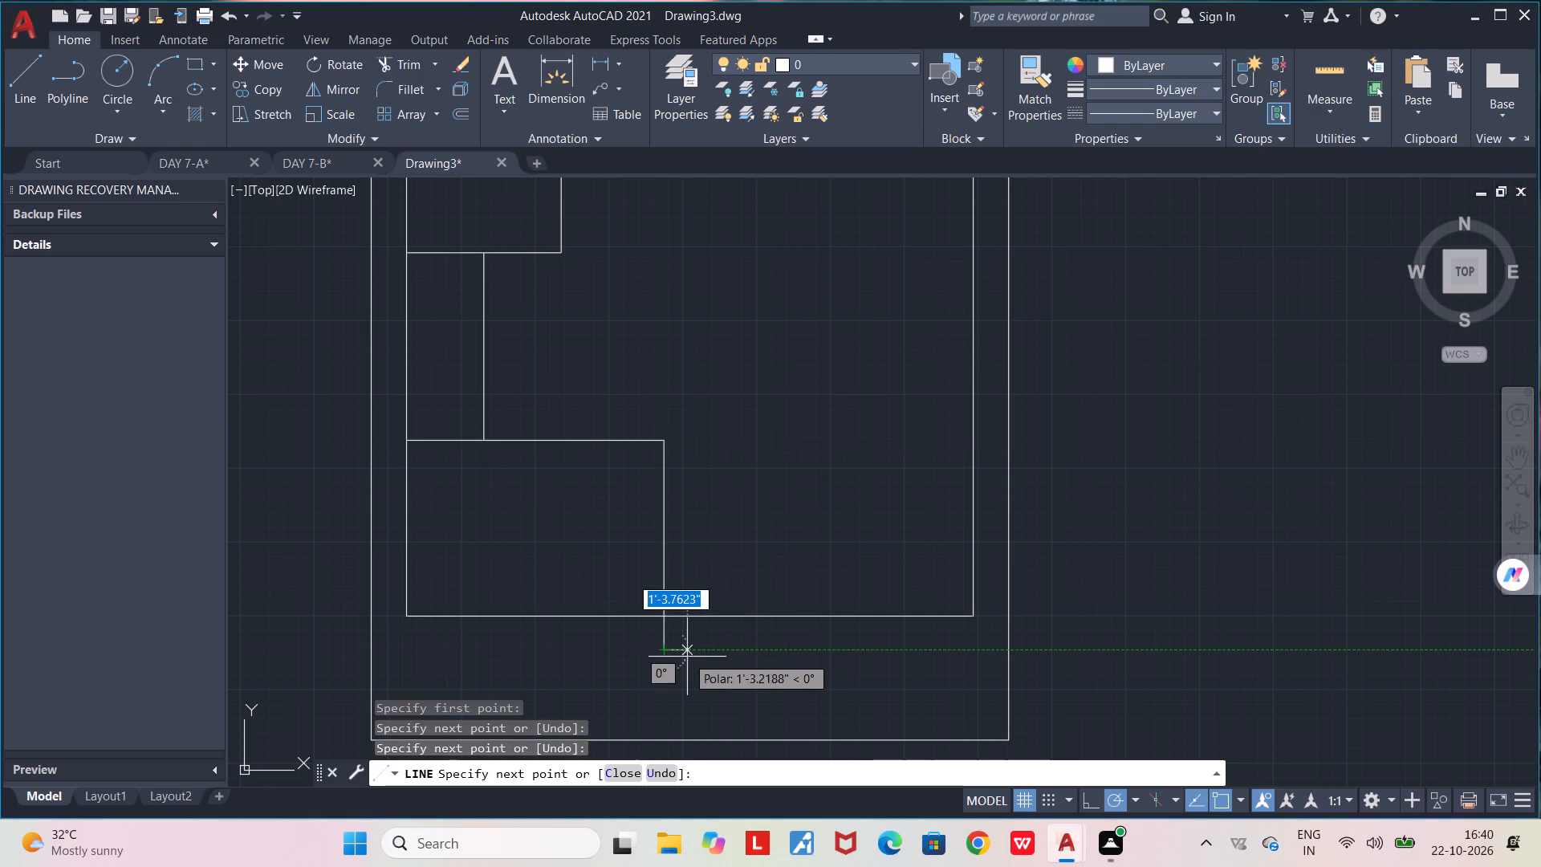
pyautogui.press('space')
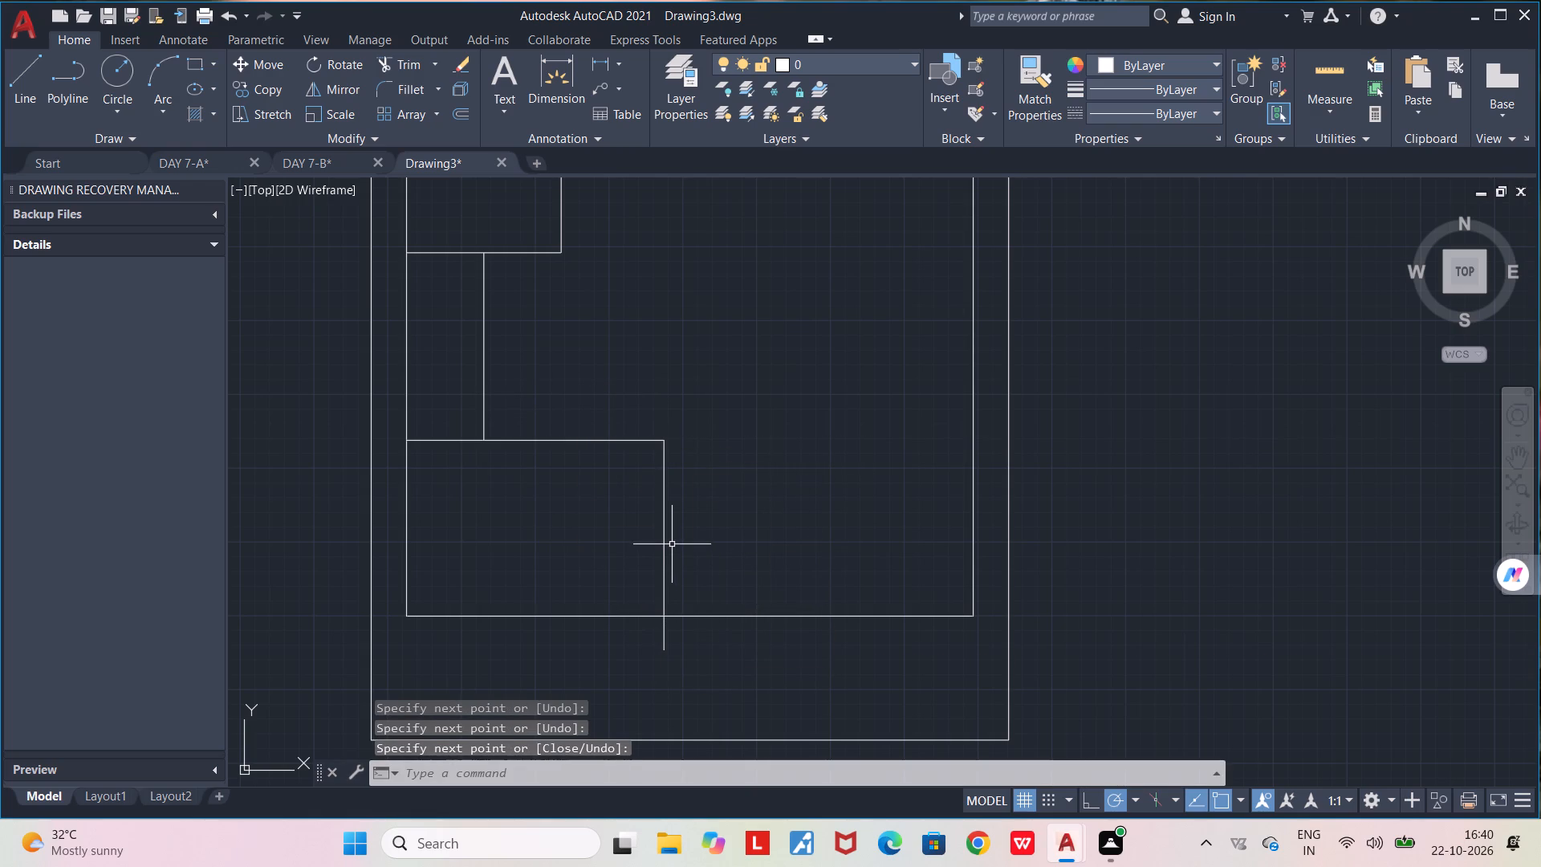
# Draw a line about 6' right from the bottom-left room's right wall, then down past the bottom setback line.
pyautogui.press('space')
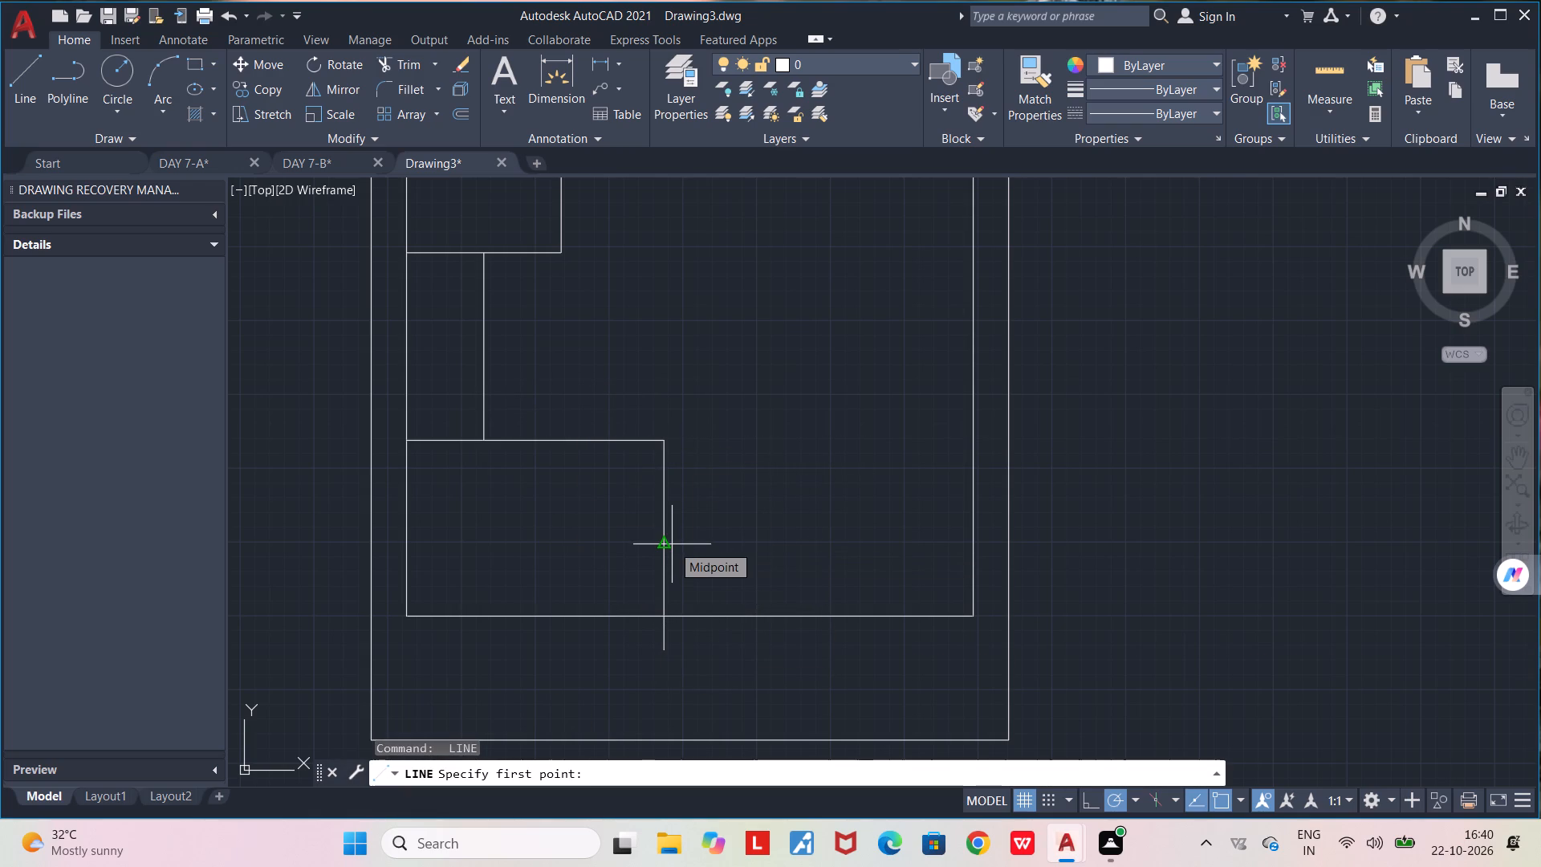
pyautogui.click(670, 519)
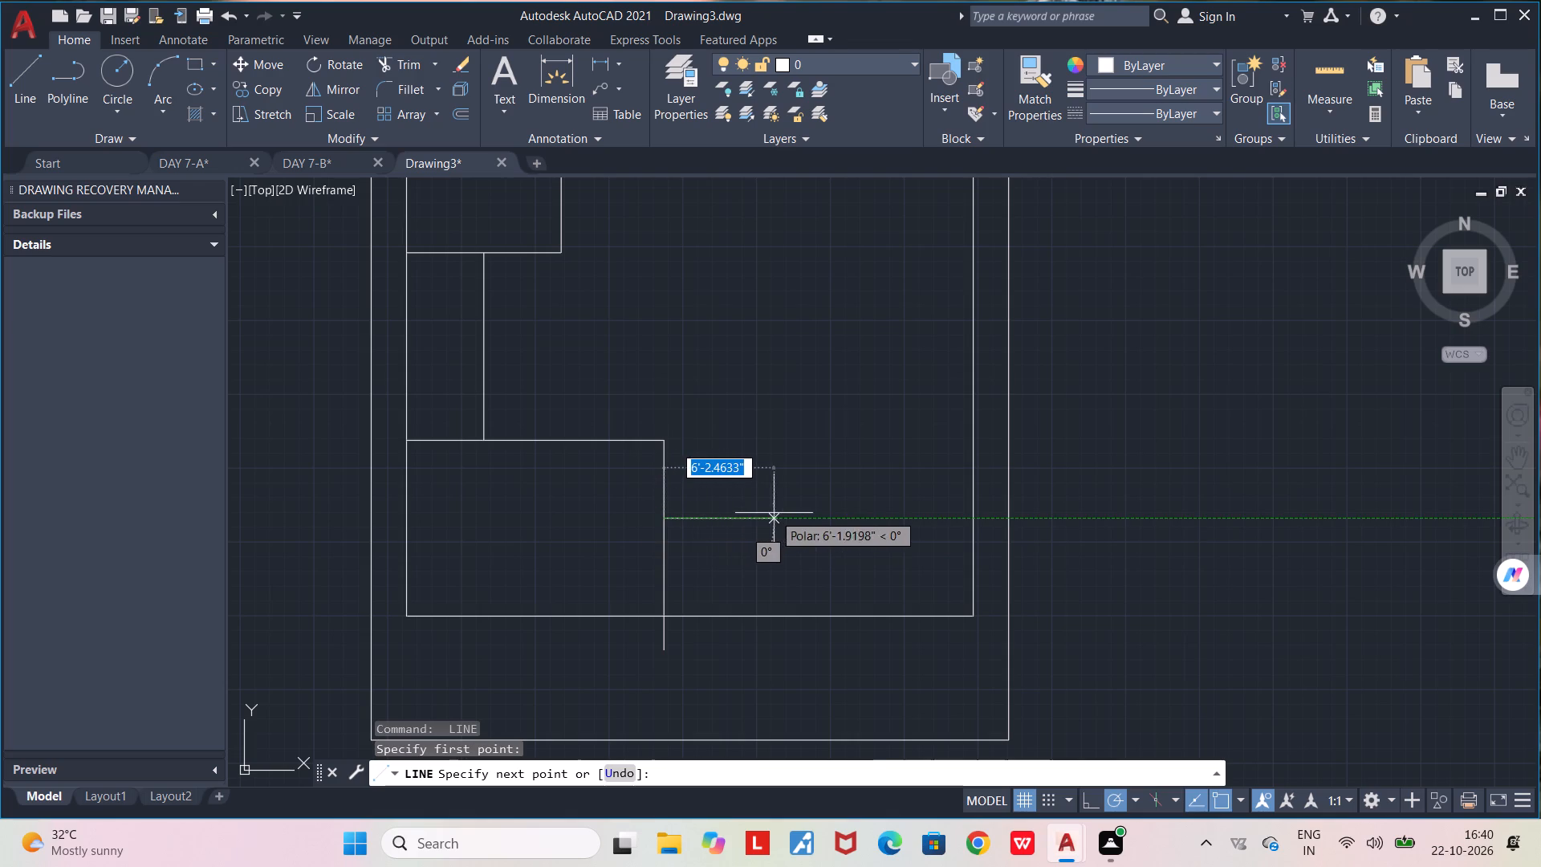
pyautogui.click(766, 519)
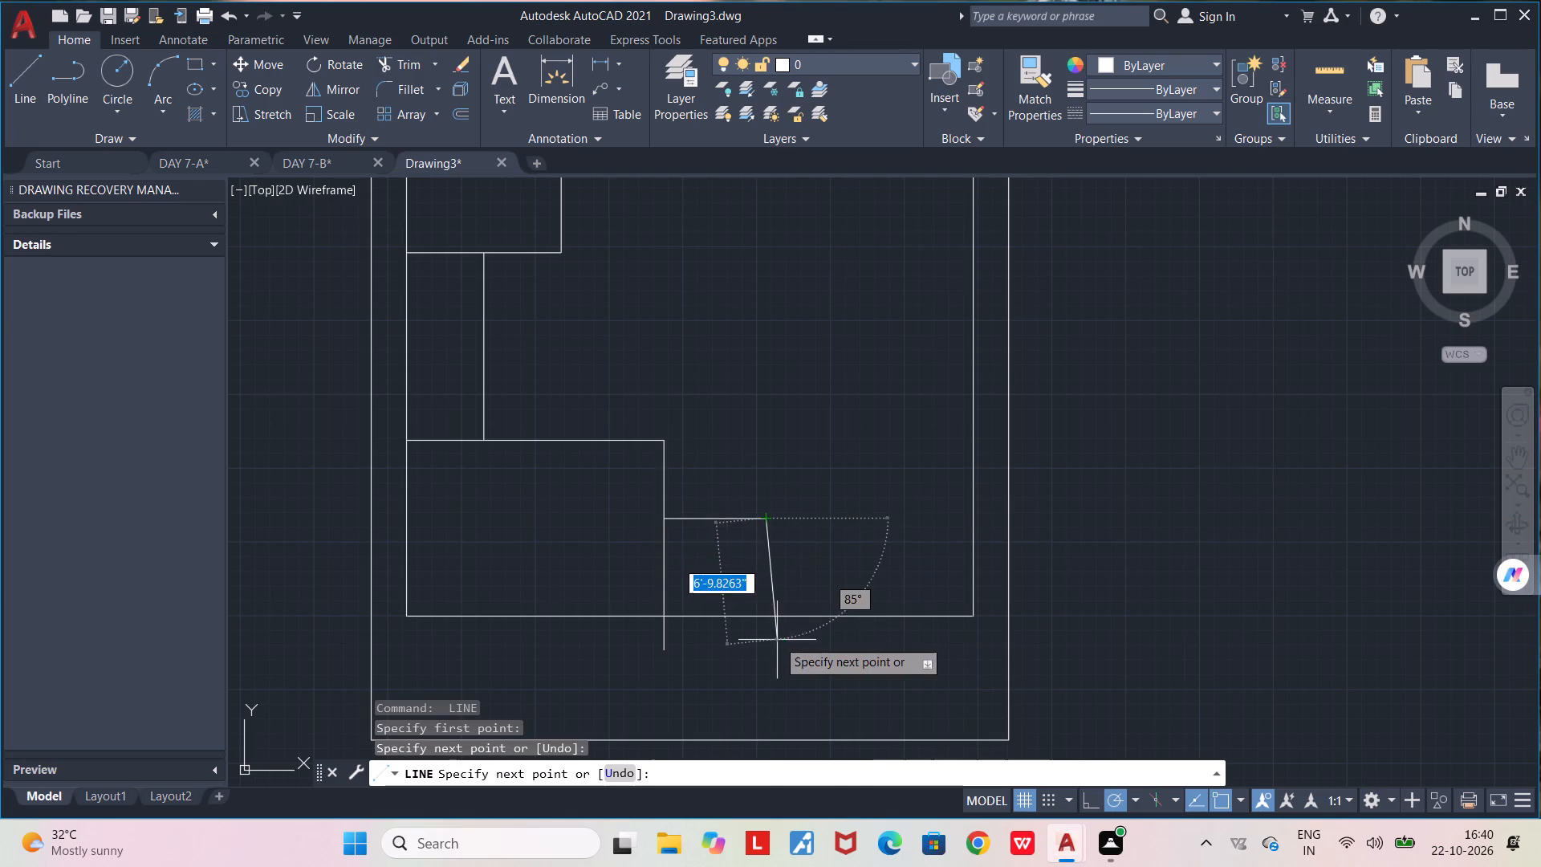
pyautogui.click(772, 652)
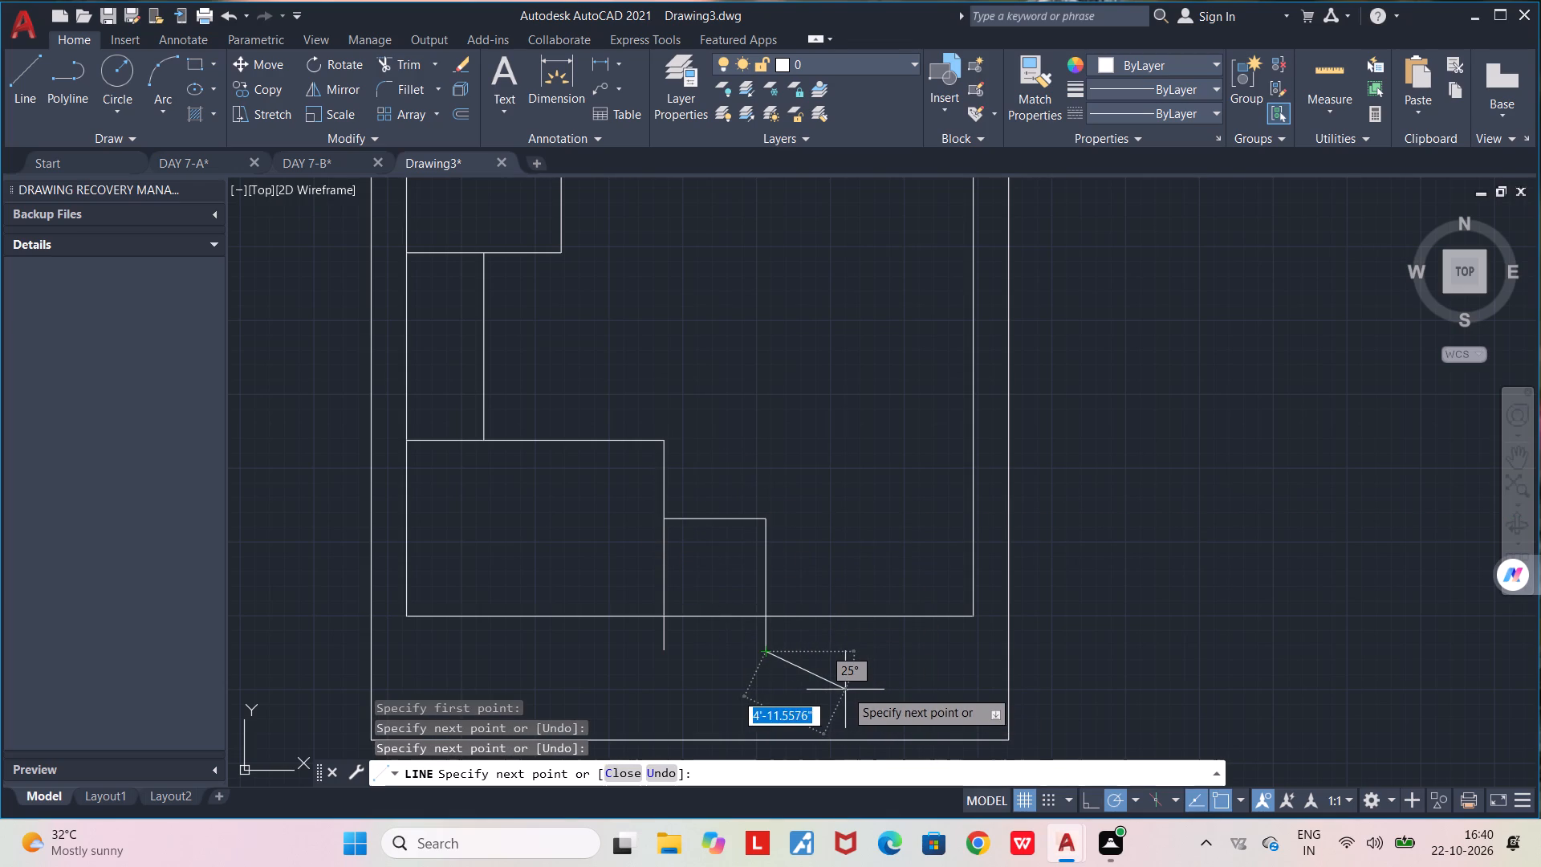
pyautogui.press('space')
# Extend the rightmost room divider with a line about 13' down from the cross wall, then horizontally right past the plot boundary.
pyautogui.moveTo(811, 469); pyautogui.dragTo(766, 602, button='middle')
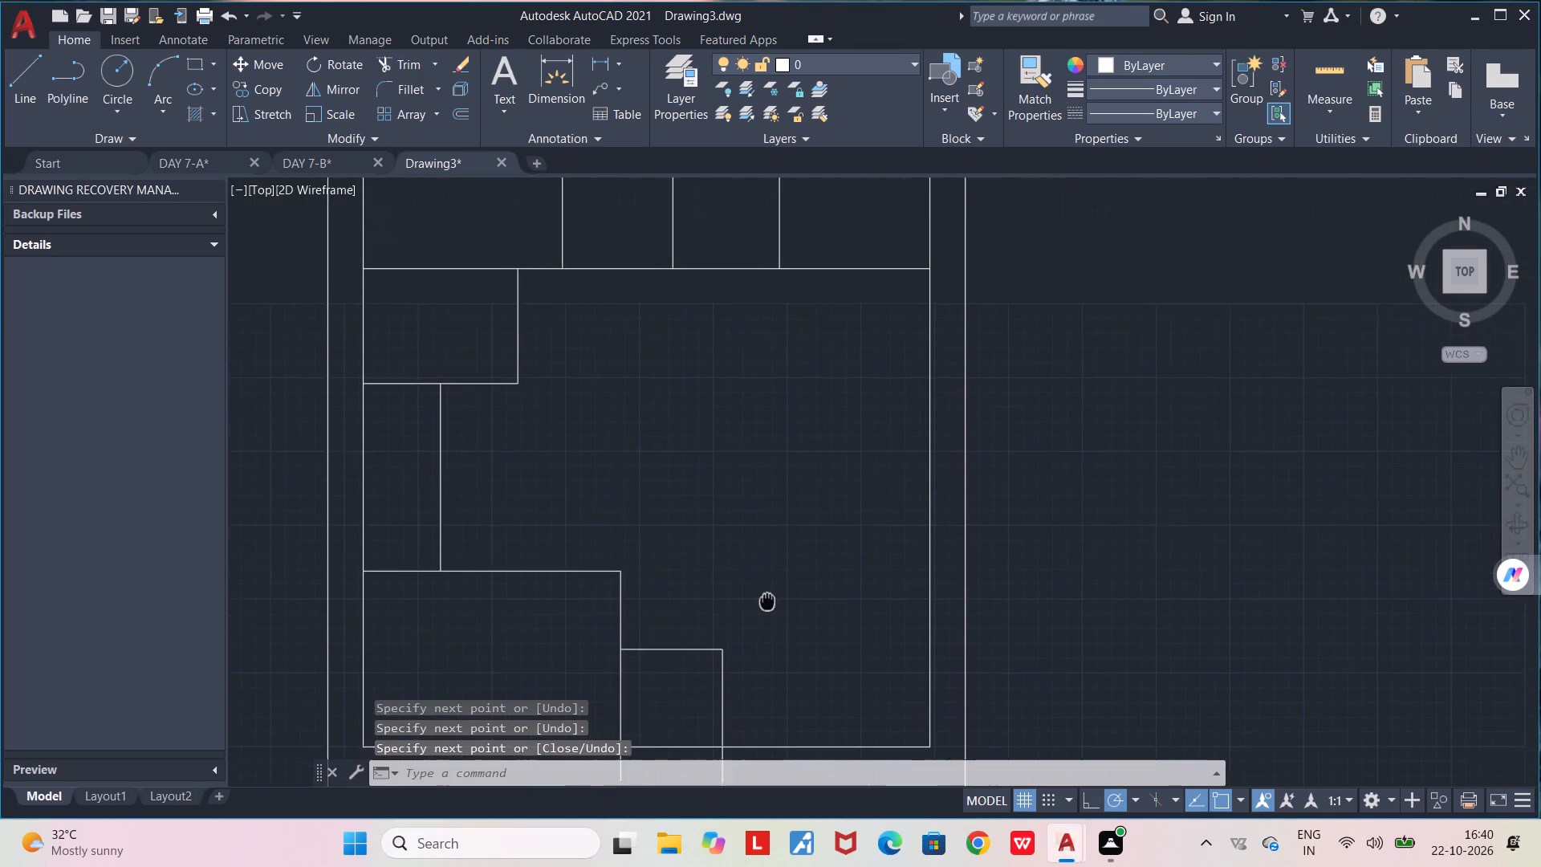
pyautogui.moveTo(766, 602); pyautogui.dragTo(759, 614, button='middle')
pyautogui.moveTo(758, 547); pyautogui.dragTo(726, 583, button='middle')
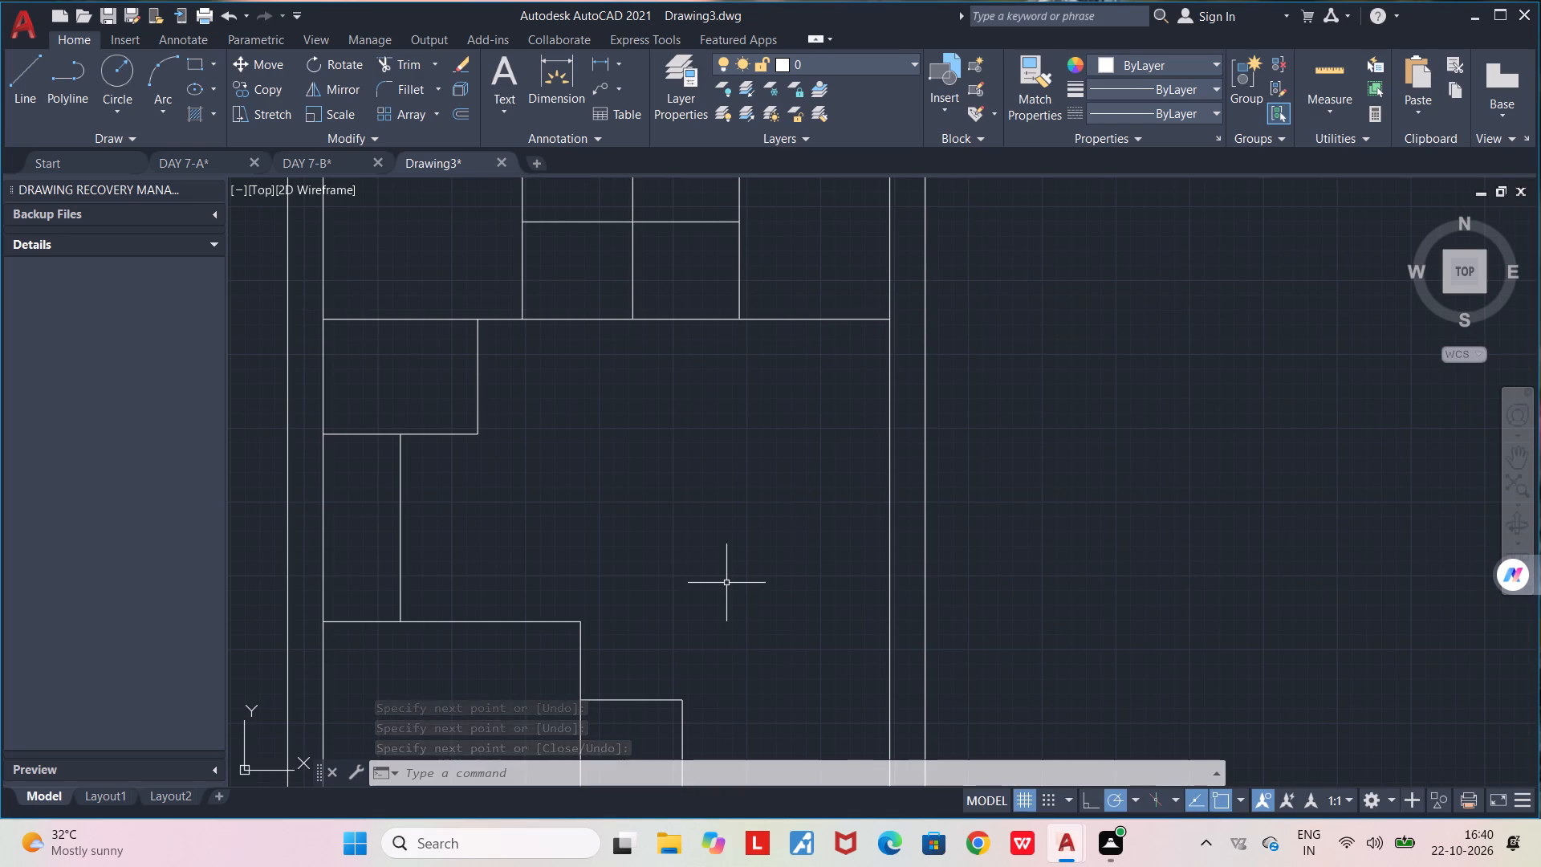
pyautogui.press('l')
pyautogui.press('Return')
pyautogui.click(740, 321)
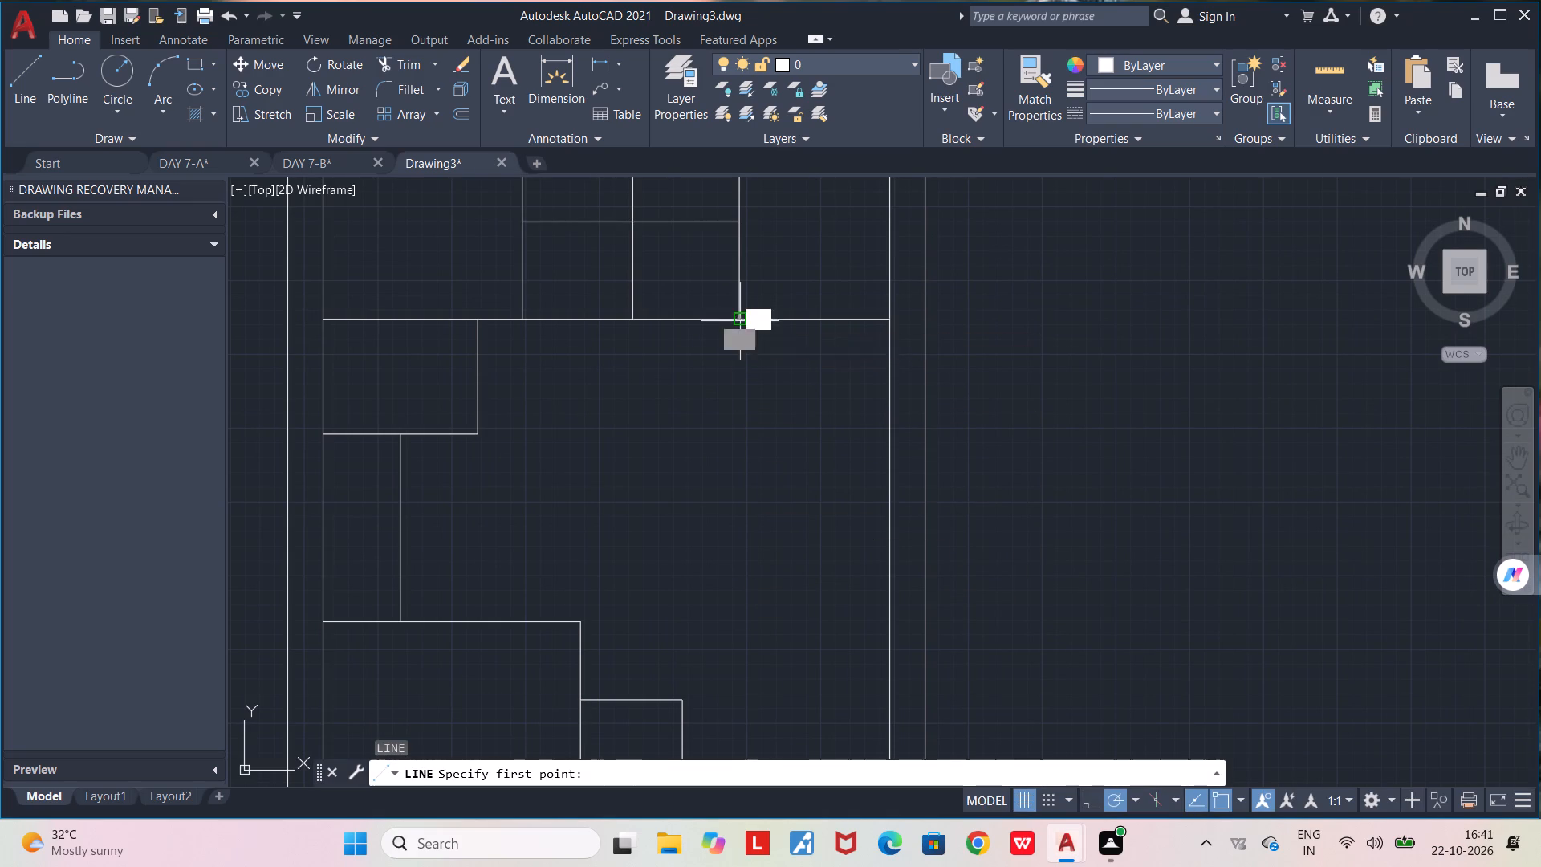
pyautogui.click(742, 545)
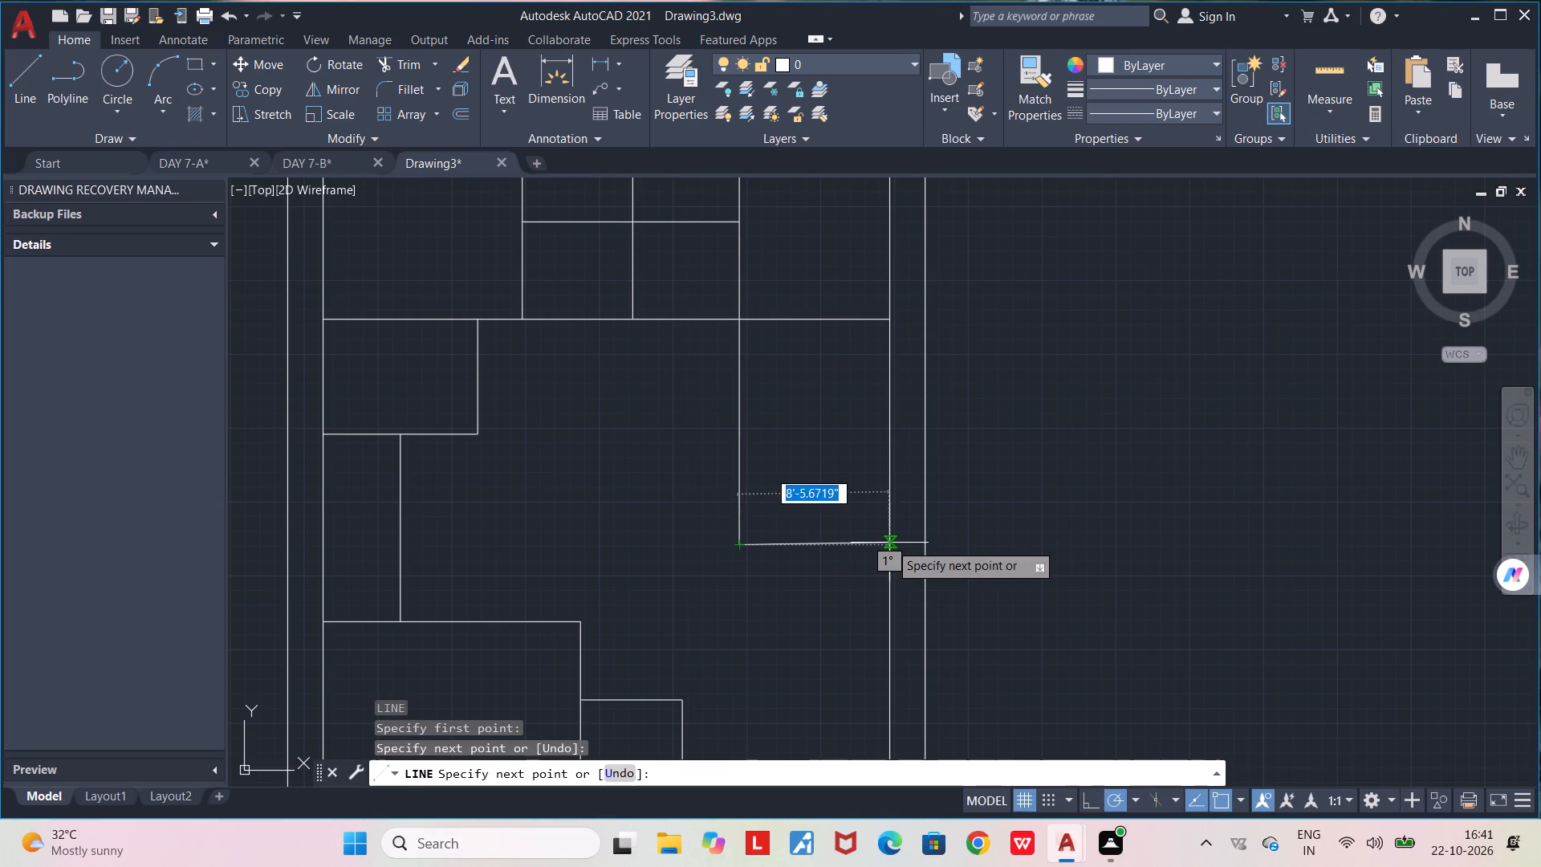
pyautogui.click(889, 543)
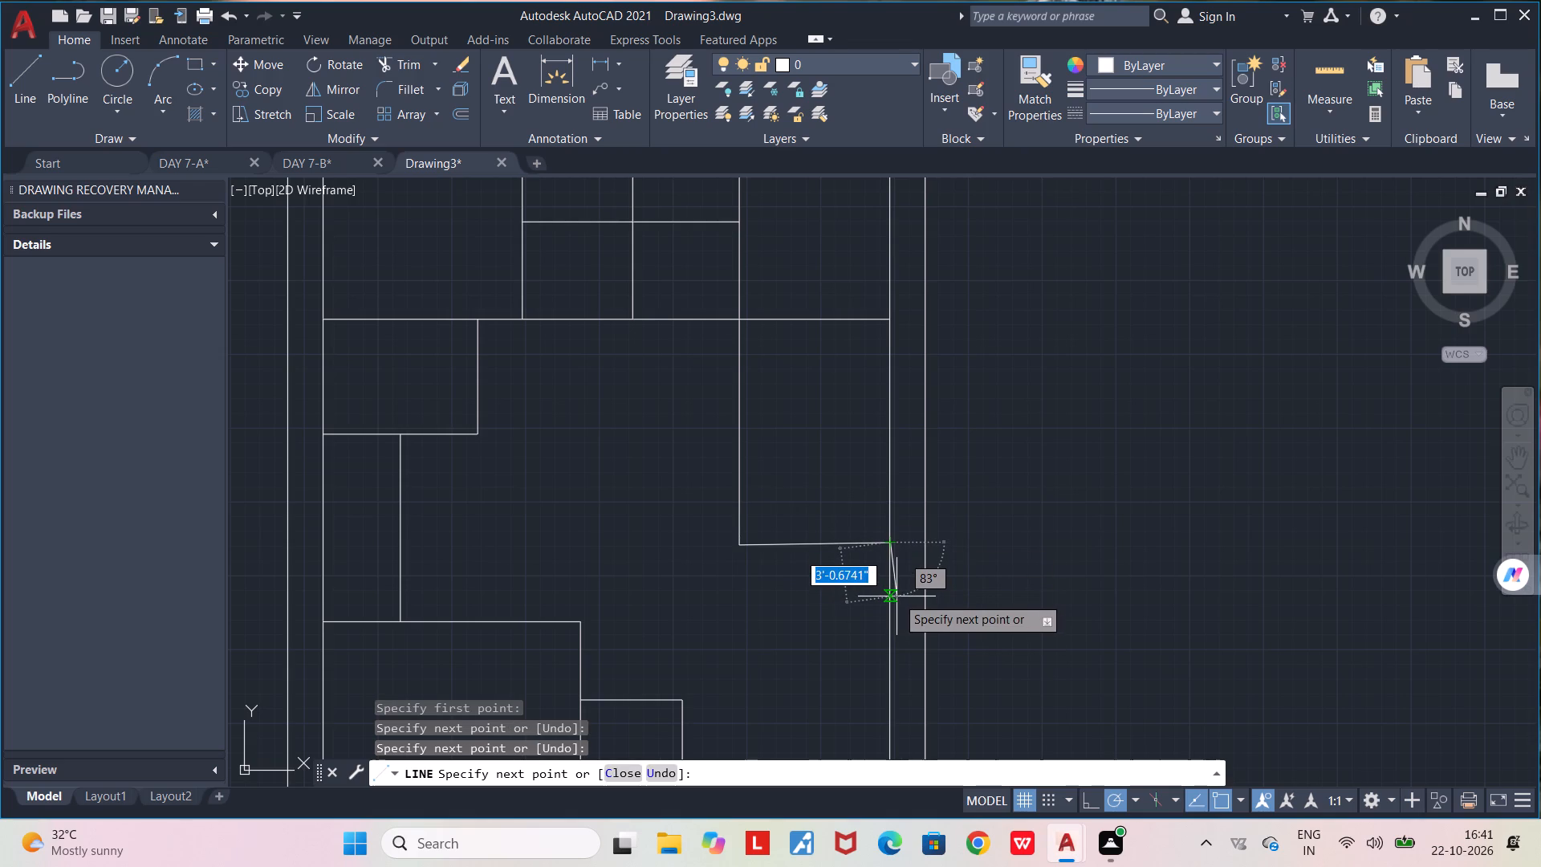
pyautogui.hotkey('ctrl', 'z')
pyautogui.click(992, 544)
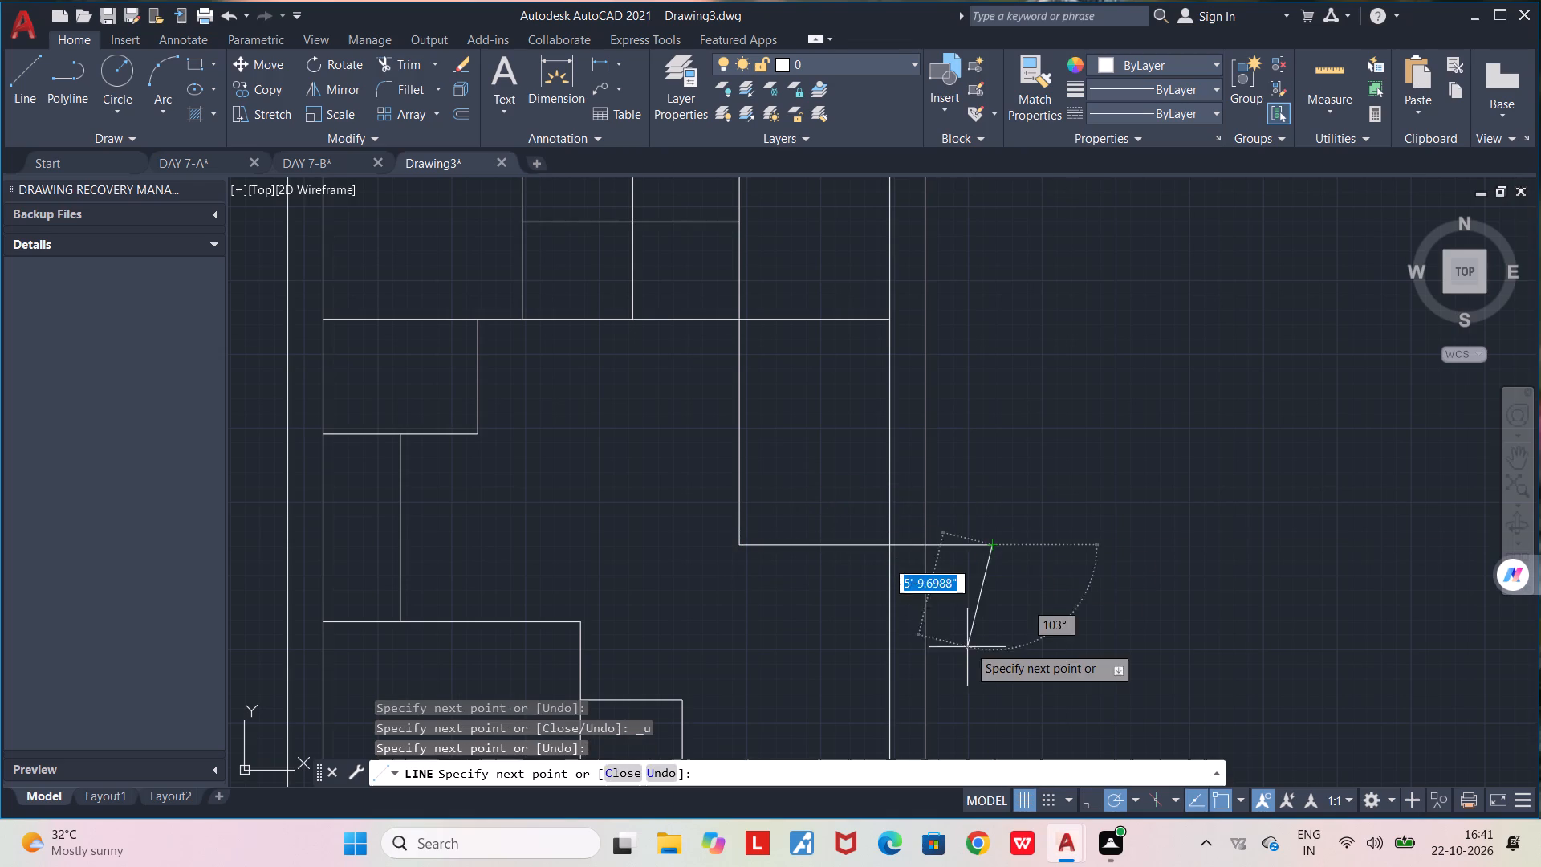
pyautogui.press('space')
# Trim the right-hand room's bottom line where it crosses the right setback strip and extends past the plot boundary.
pyautogui.write('TR')
pyautogui.press('Return')
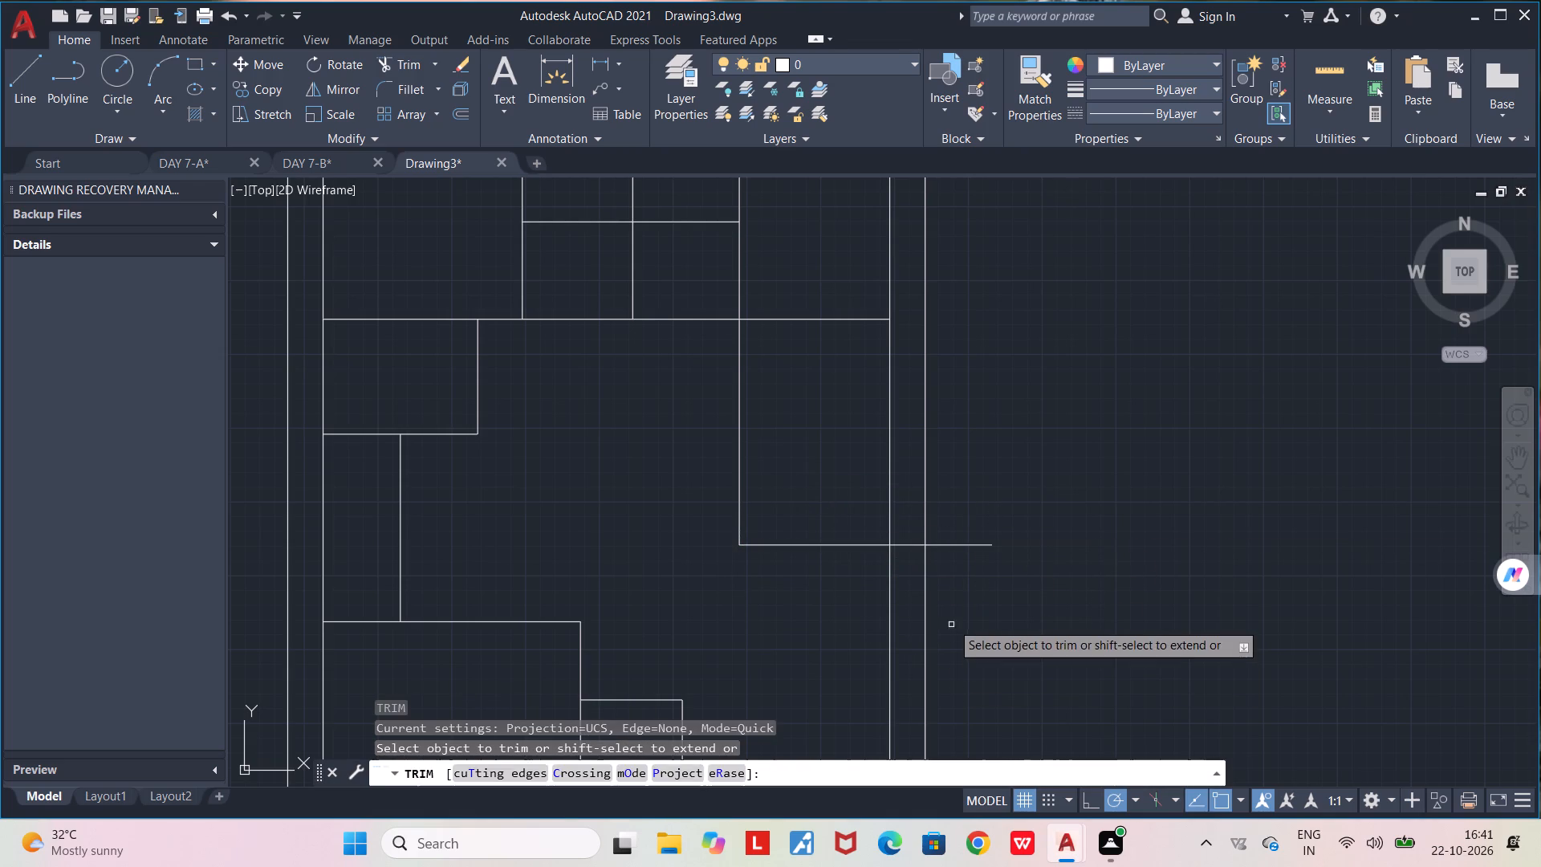
pyautogui.click(958, 542)
pyautogui.click(957, 560)
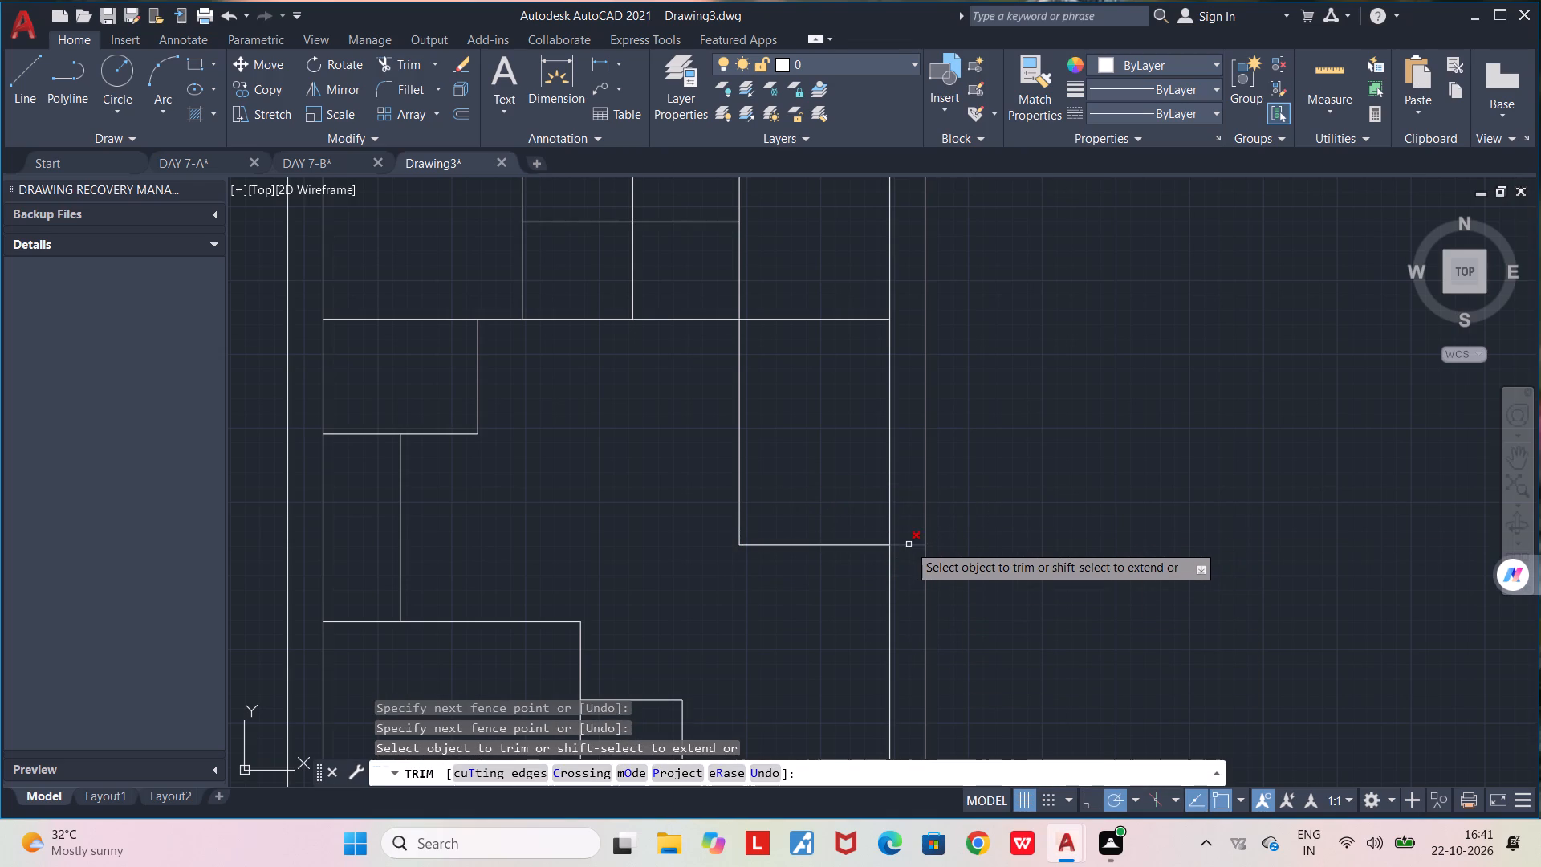
pyautogui.click(908, 543)
# Trim the ends of the two vertical walls that extend below the bottom setback line.
pyautogui.scroll(-2, 908, 543)
pyautogui.scroll(3, 840, 645)
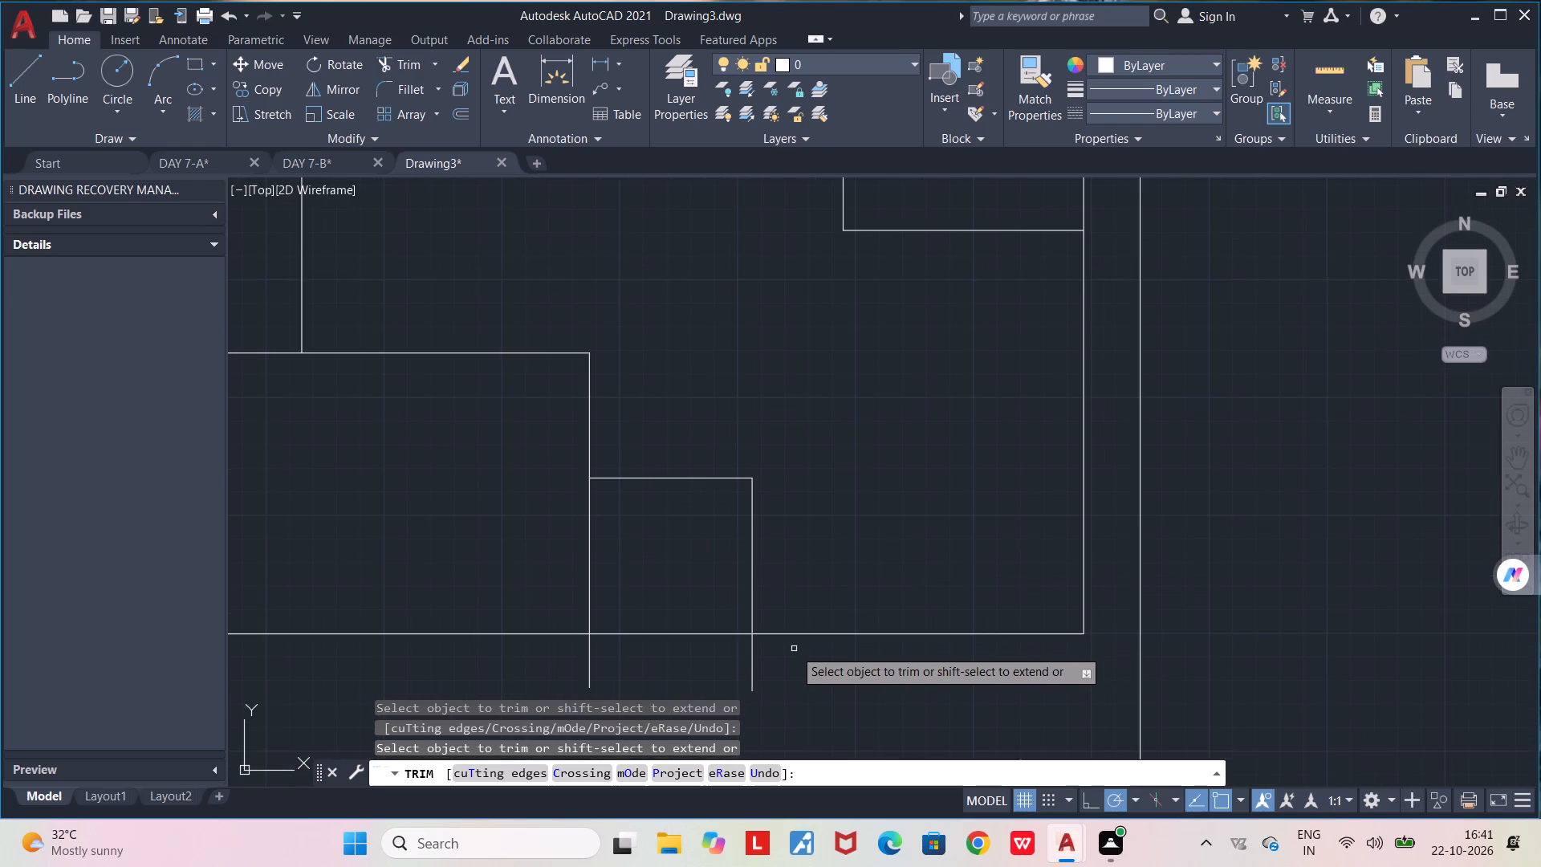
pyautogui.click(754, 661)
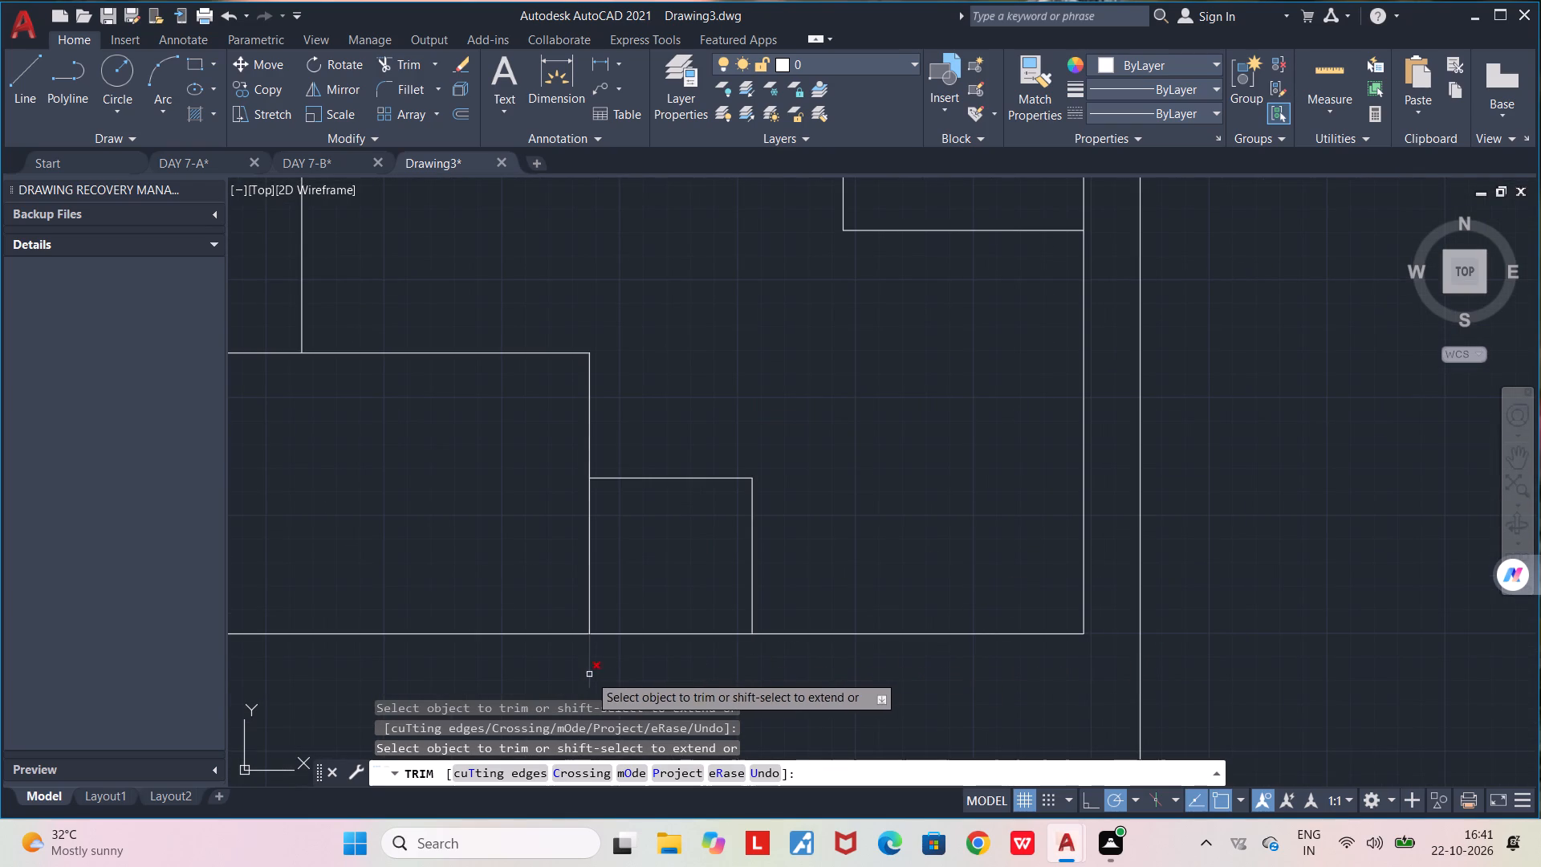
pyautogui.click(588, 674)
pyautogui.moveTo(613, 676); pyautogui.dragTo(724, 560, button='middle')
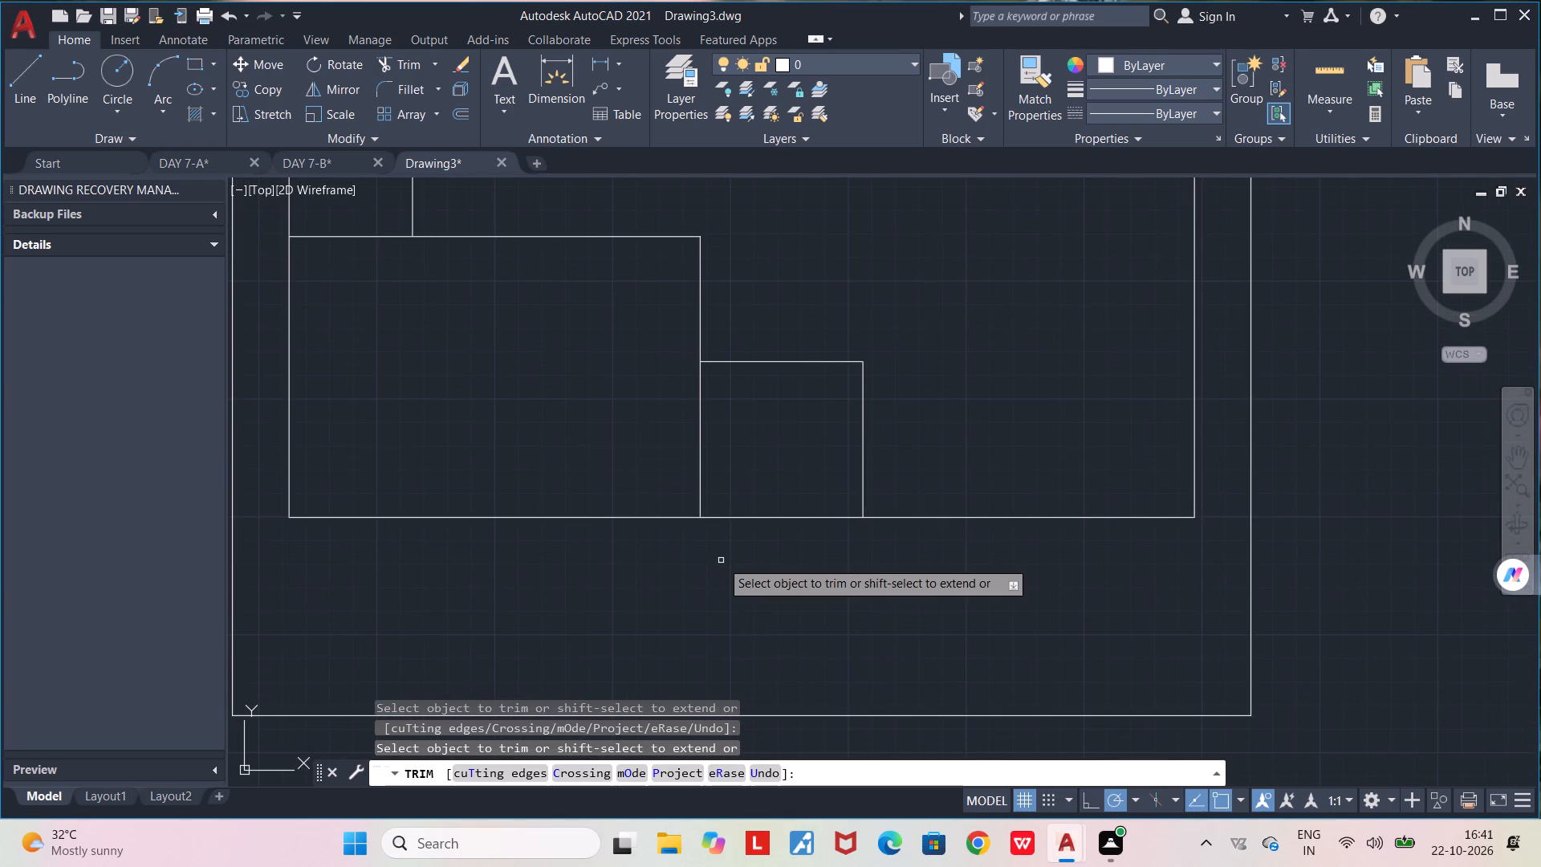
pyautogui.press('space')
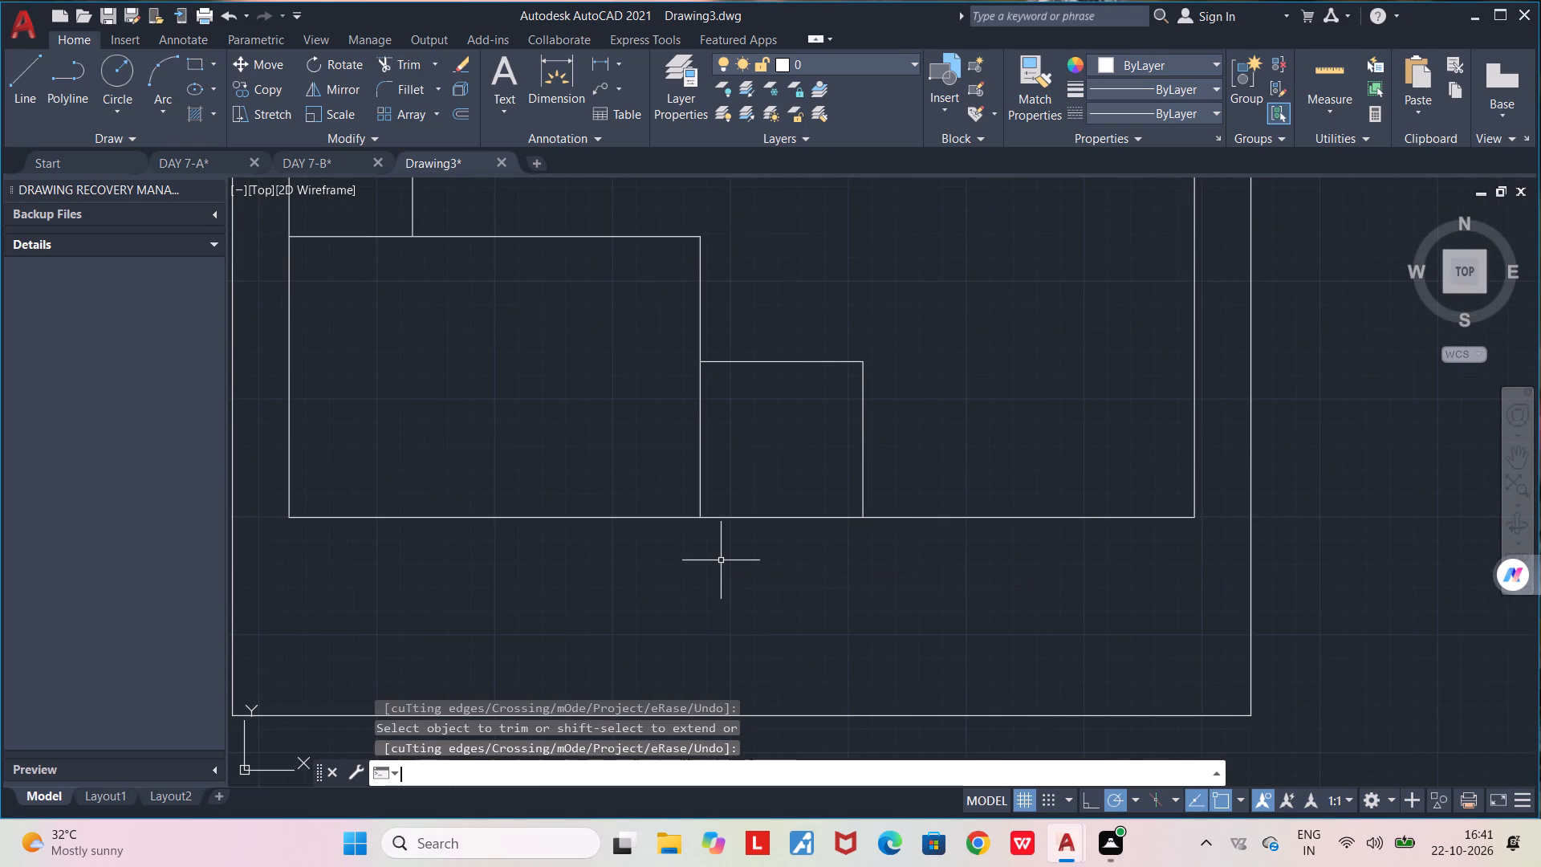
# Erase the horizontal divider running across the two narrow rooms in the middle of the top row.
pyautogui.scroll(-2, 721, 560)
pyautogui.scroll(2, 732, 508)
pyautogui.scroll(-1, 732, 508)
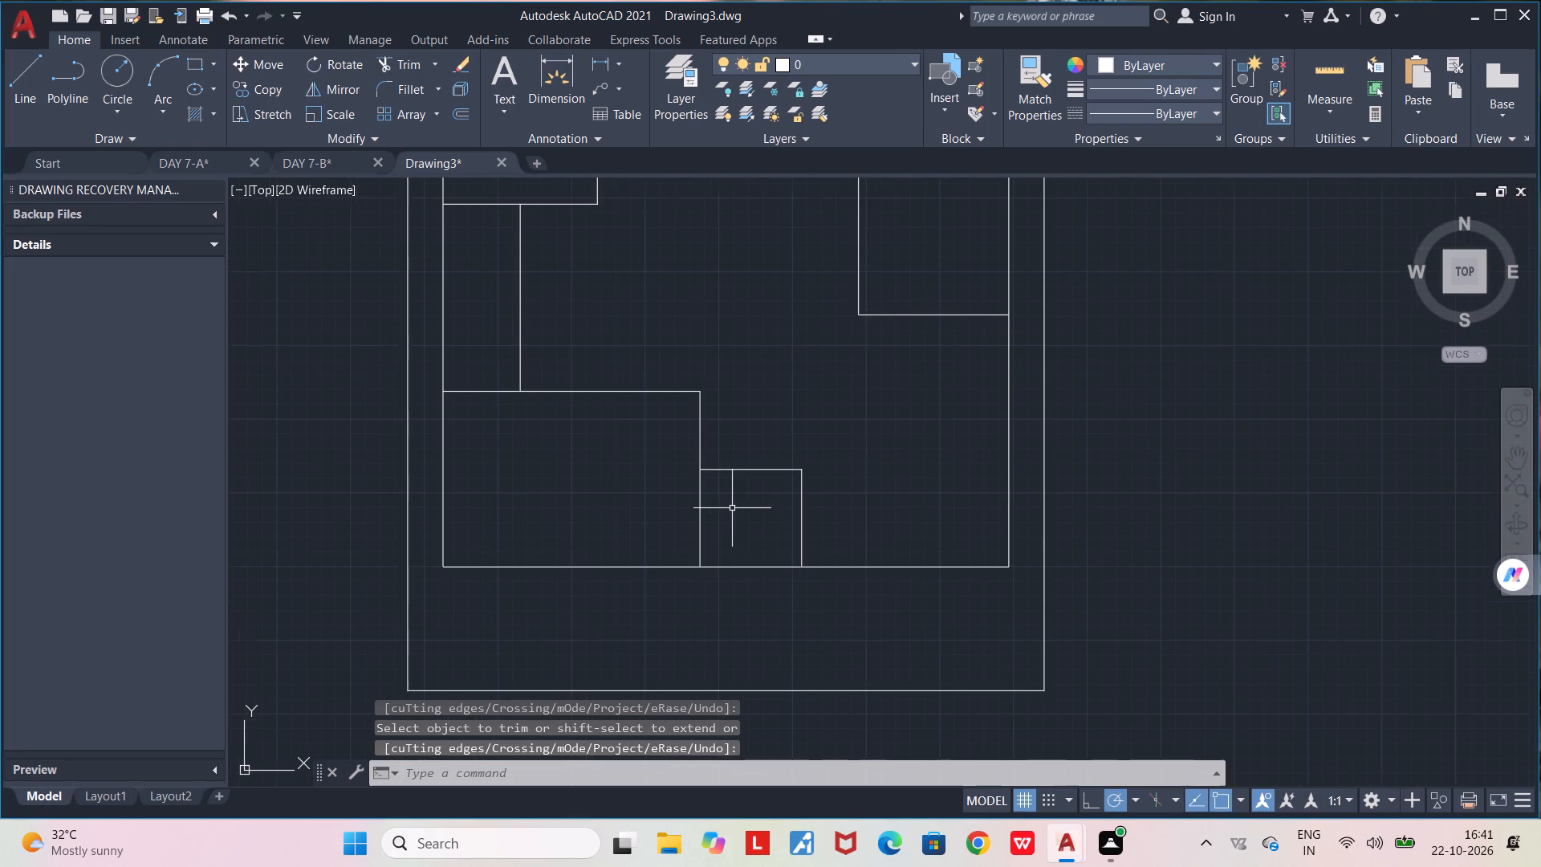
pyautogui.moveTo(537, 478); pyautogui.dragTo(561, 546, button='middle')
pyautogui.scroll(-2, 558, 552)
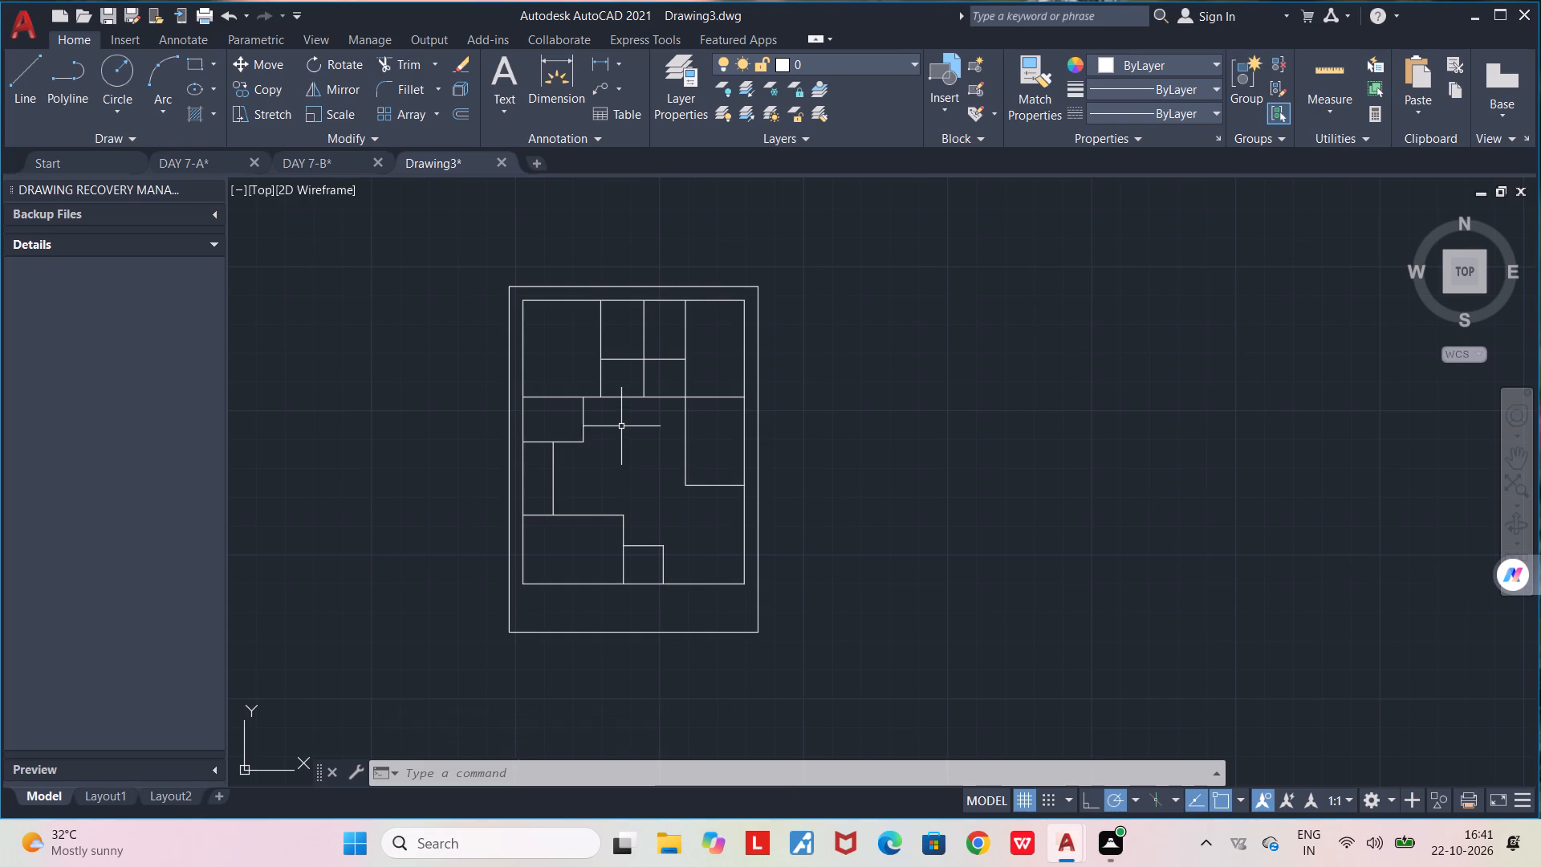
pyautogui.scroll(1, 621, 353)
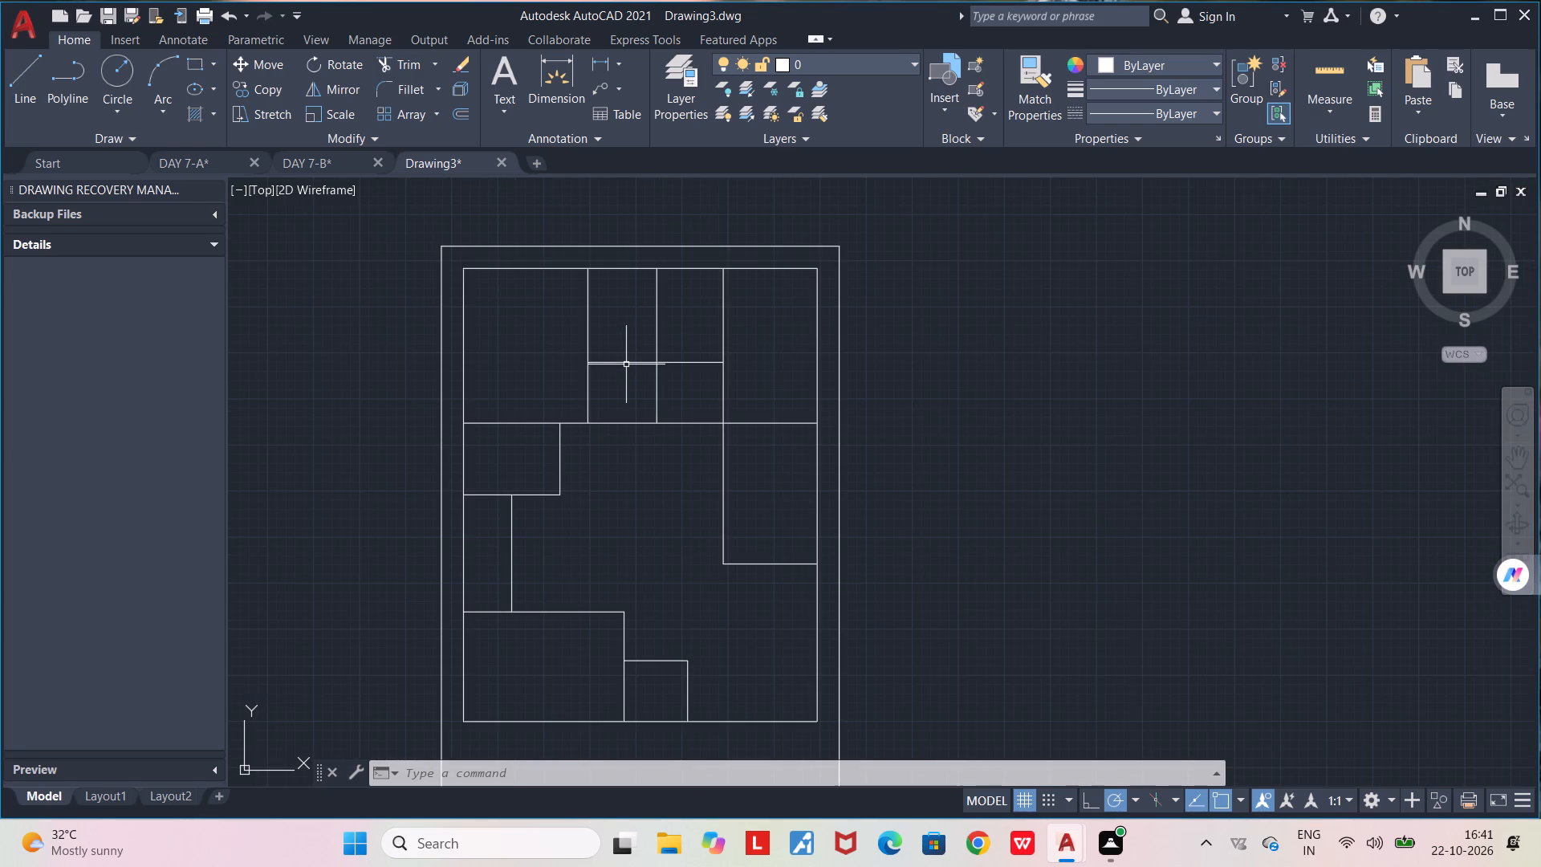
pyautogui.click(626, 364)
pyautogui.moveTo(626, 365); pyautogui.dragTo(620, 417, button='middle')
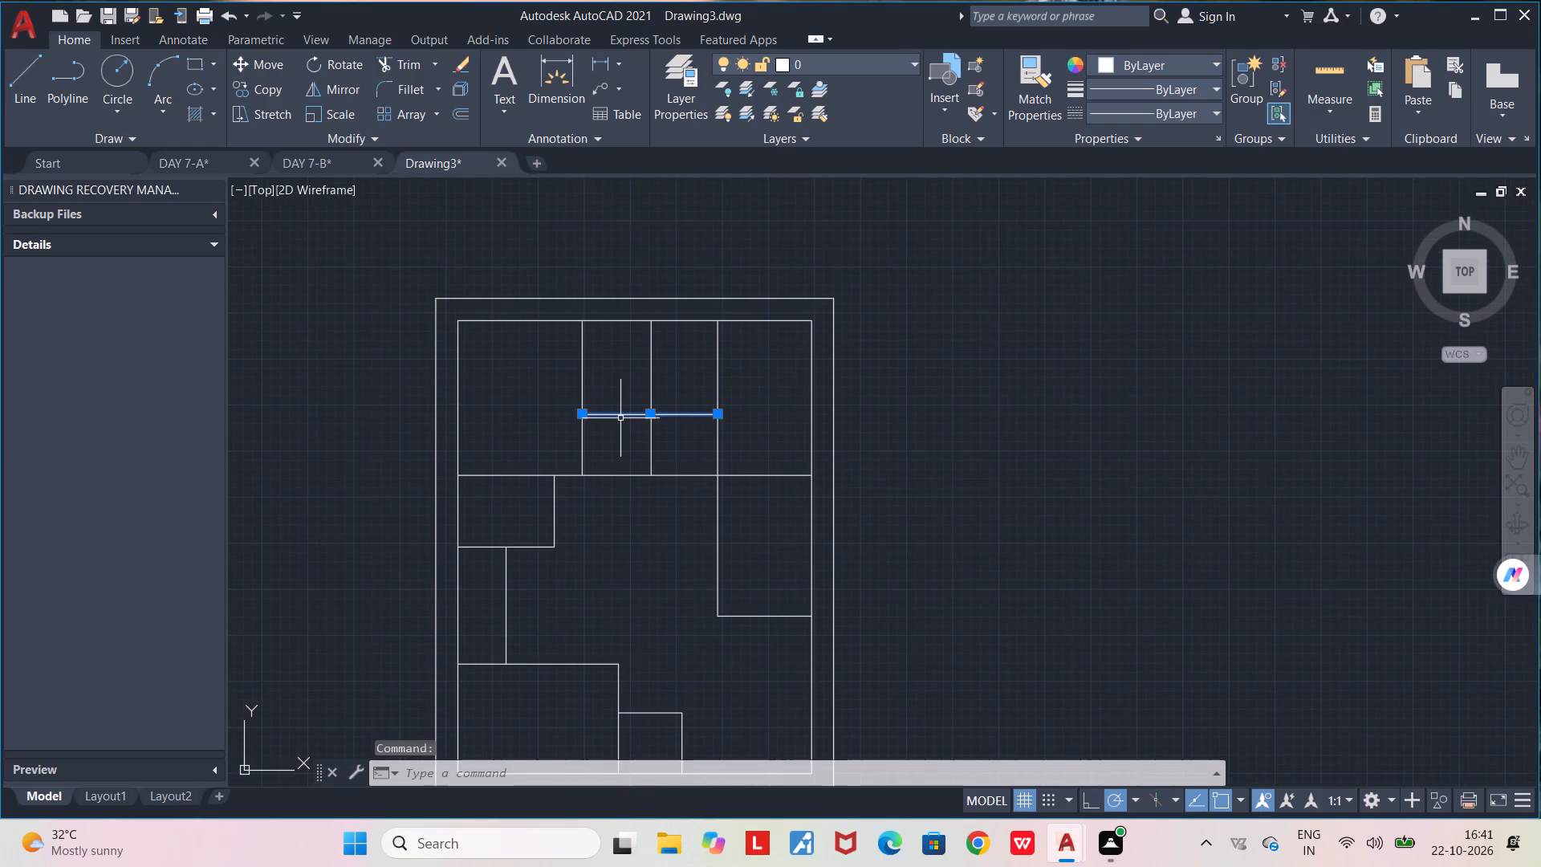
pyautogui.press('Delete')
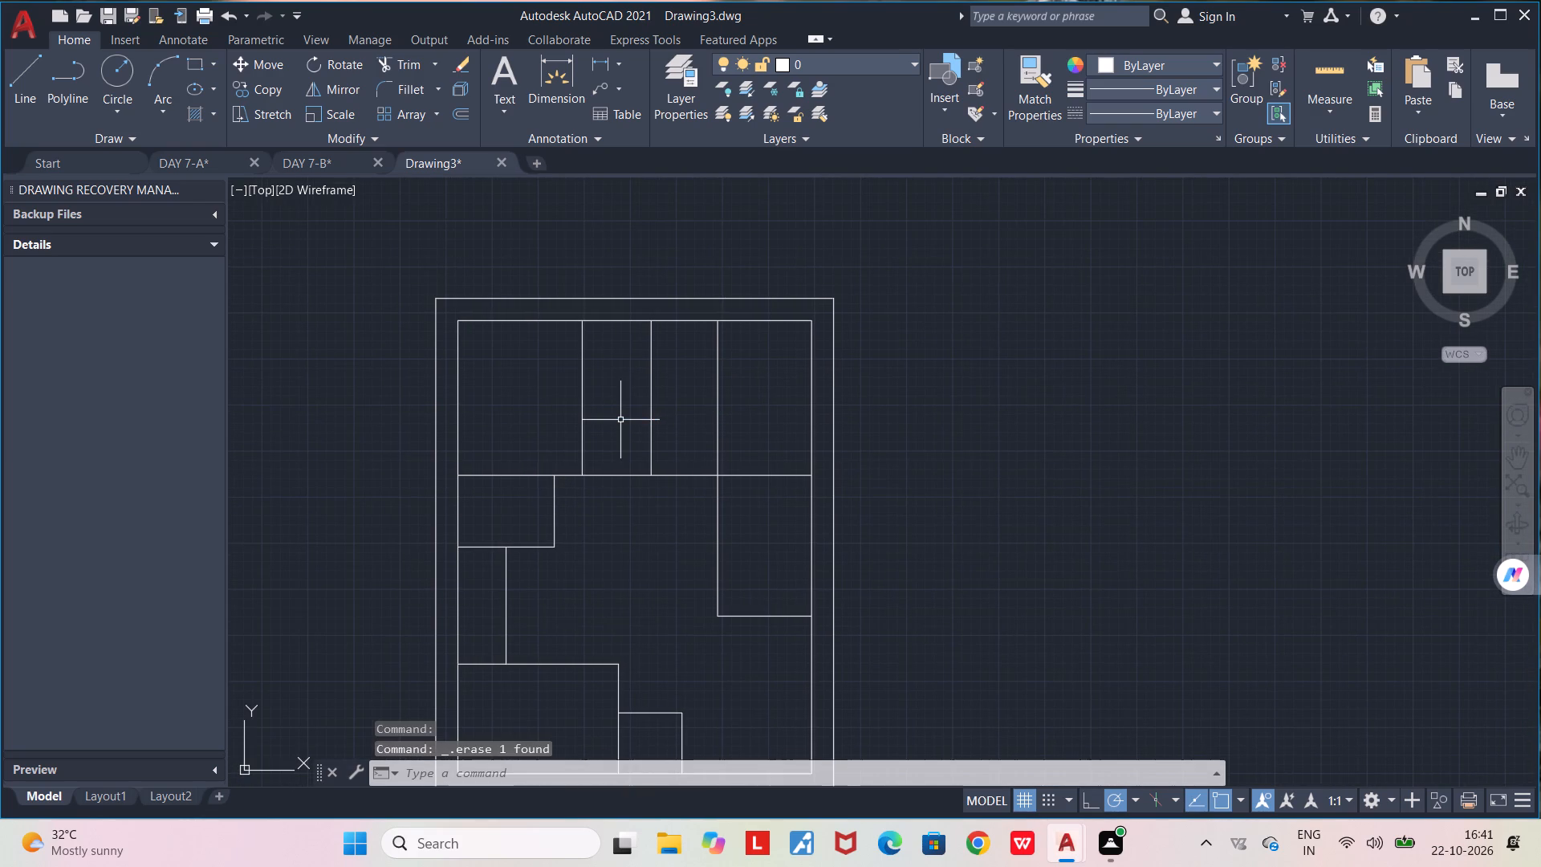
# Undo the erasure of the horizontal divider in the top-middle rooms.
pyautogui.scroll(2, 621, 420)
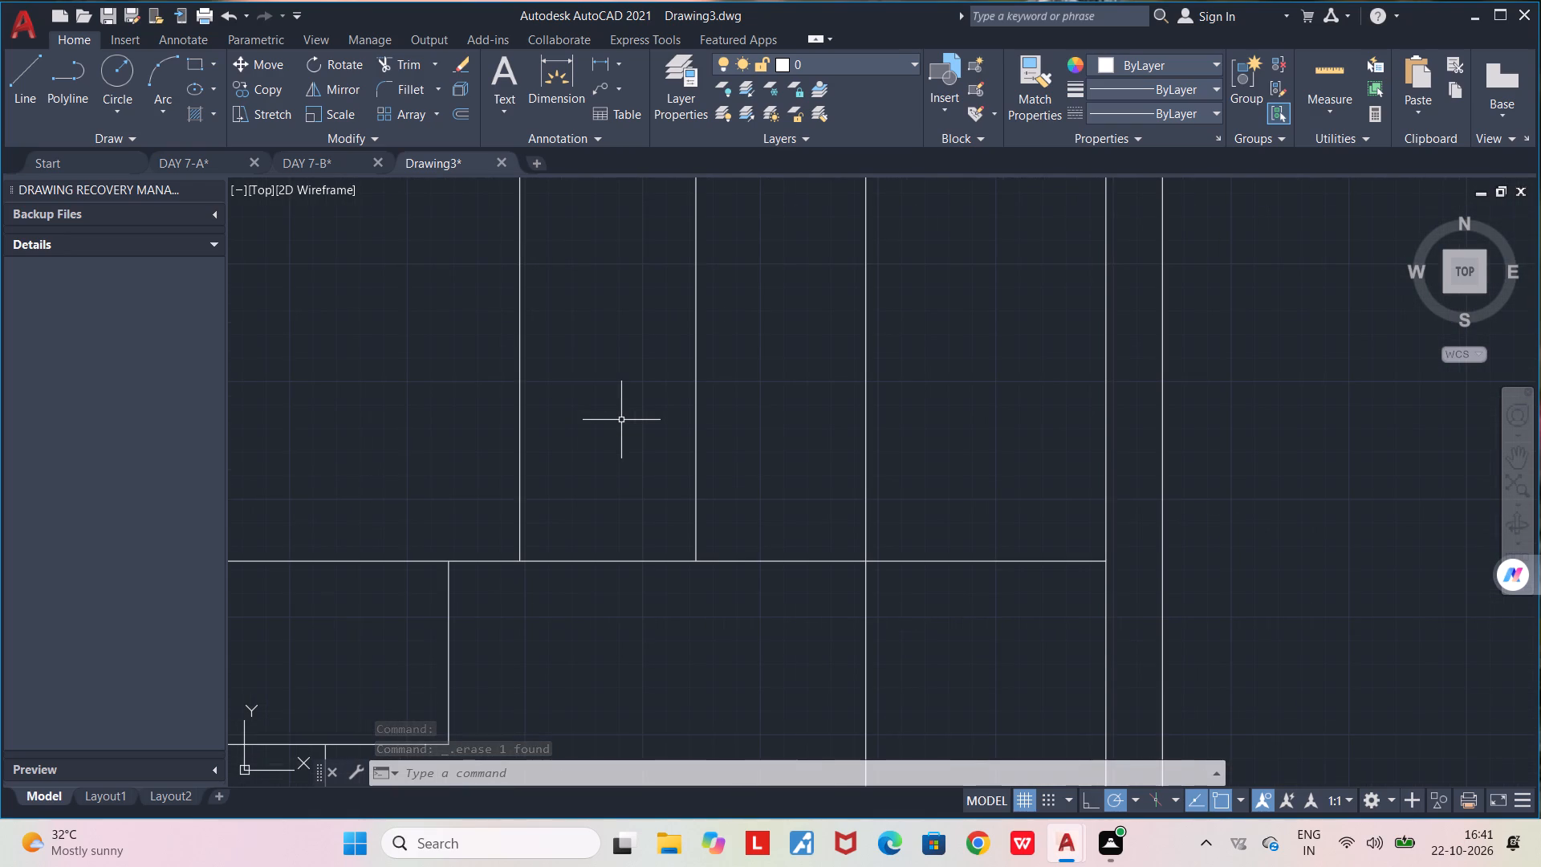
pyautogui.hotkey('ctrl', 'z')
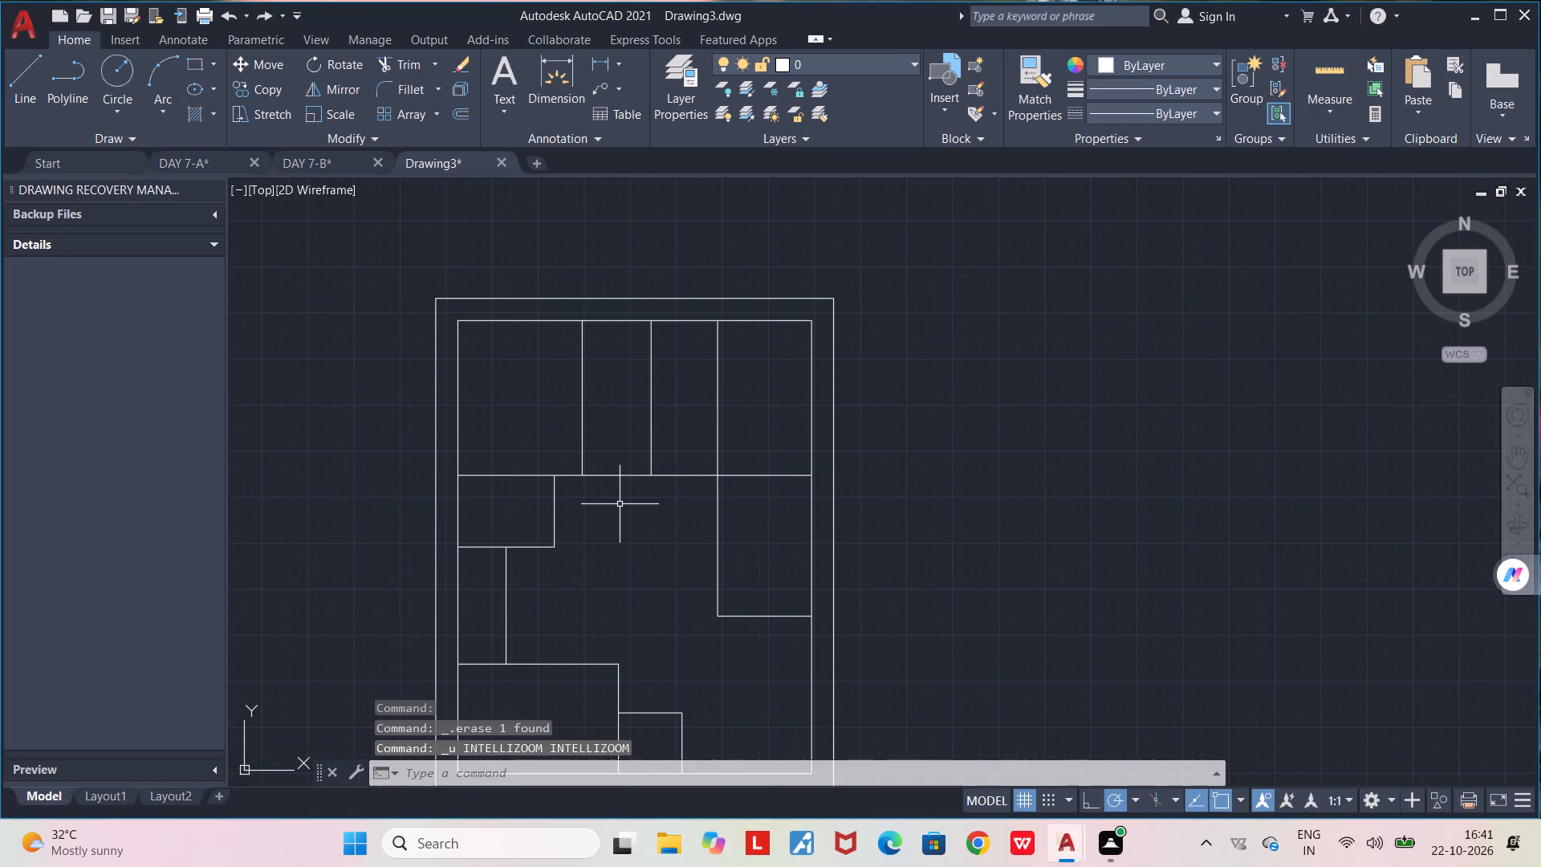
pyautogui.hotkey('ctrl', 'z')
# Examine the room layout across the whole plan, from the bottom rooms up to the top-left room.
pyautogui.moveTo(616, 464); pyautogui.dragTo(616, 467, button='middle')
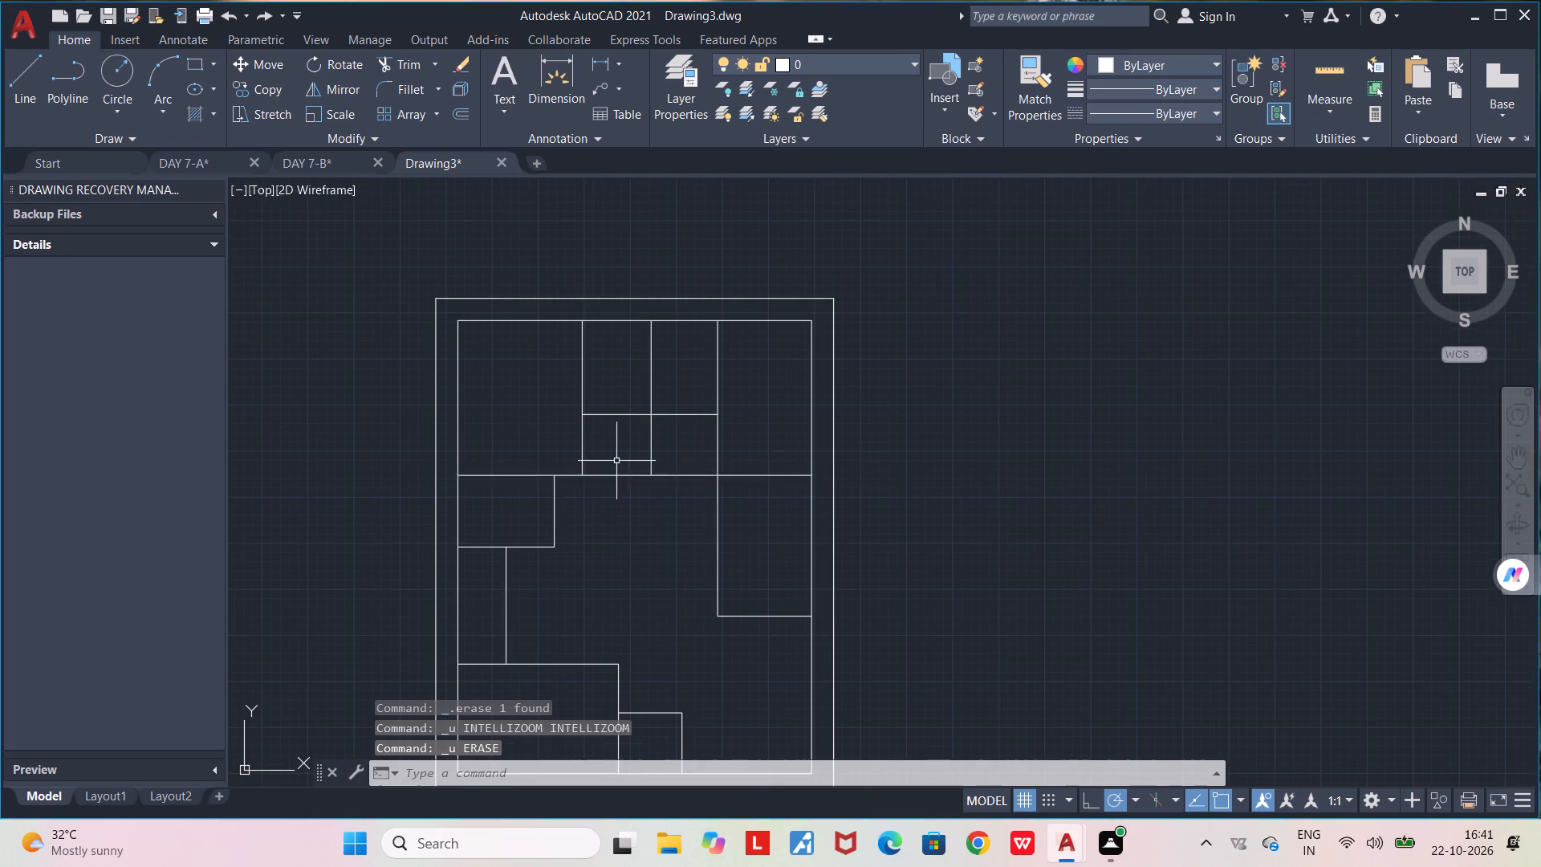
pyautogui.moveTo(616, 467); pyautogui.dragTo(607, 530, button='middle')
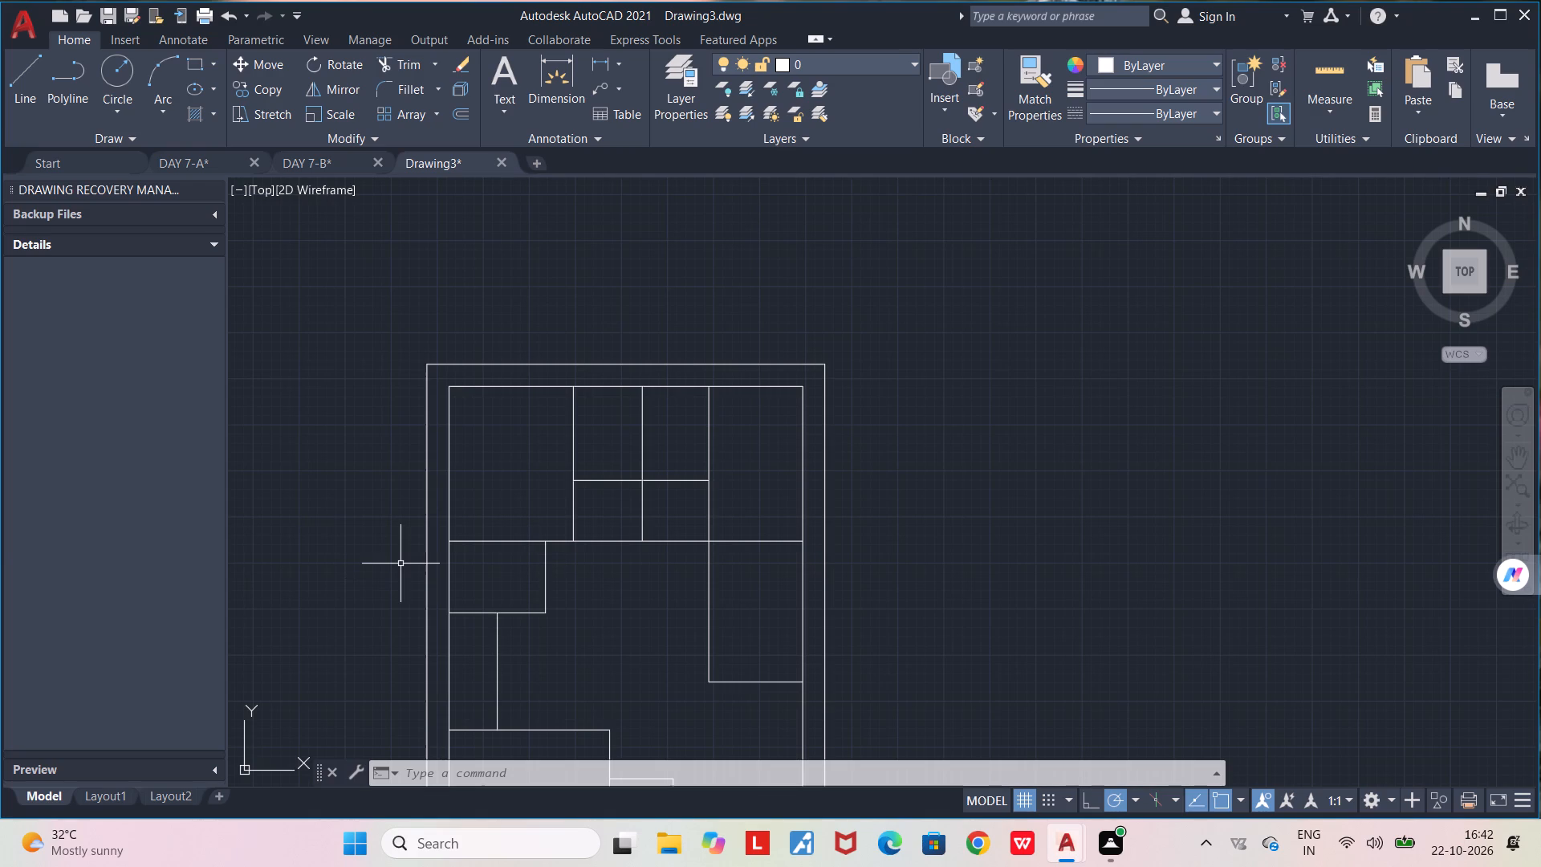
pyautogui.moveTo(396, 569); pyautogui.dragTo(396, 554, button='middle')
pyautogui.moveTo(396, 554); pyautogui.dragTo(574, 470, button='middle')
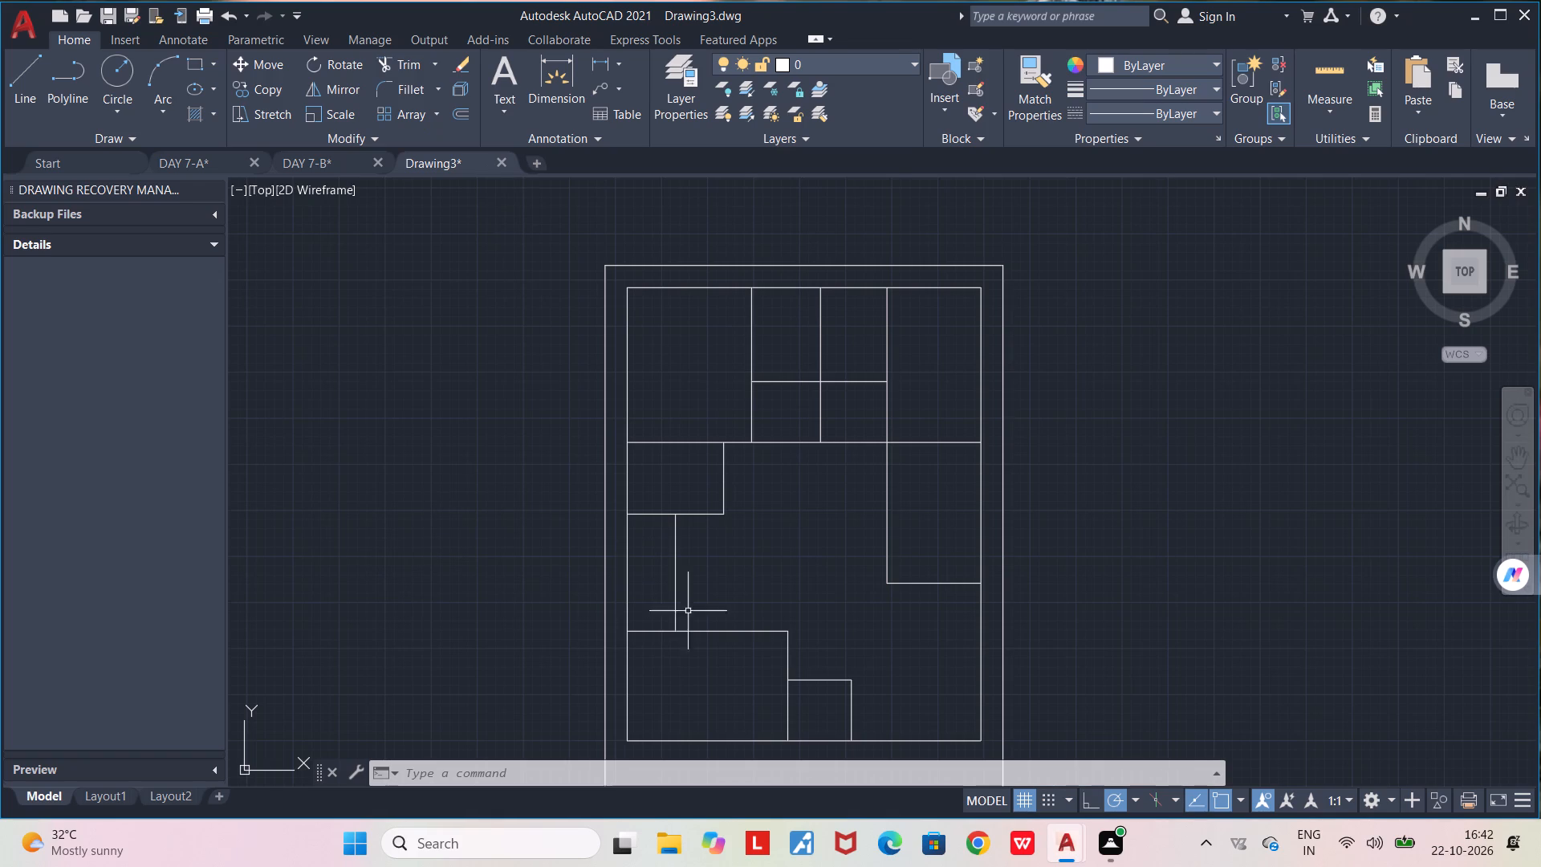
pyautogui.moveTo(820, 596); pyautogui.dragTo(820, 496, button='middle')
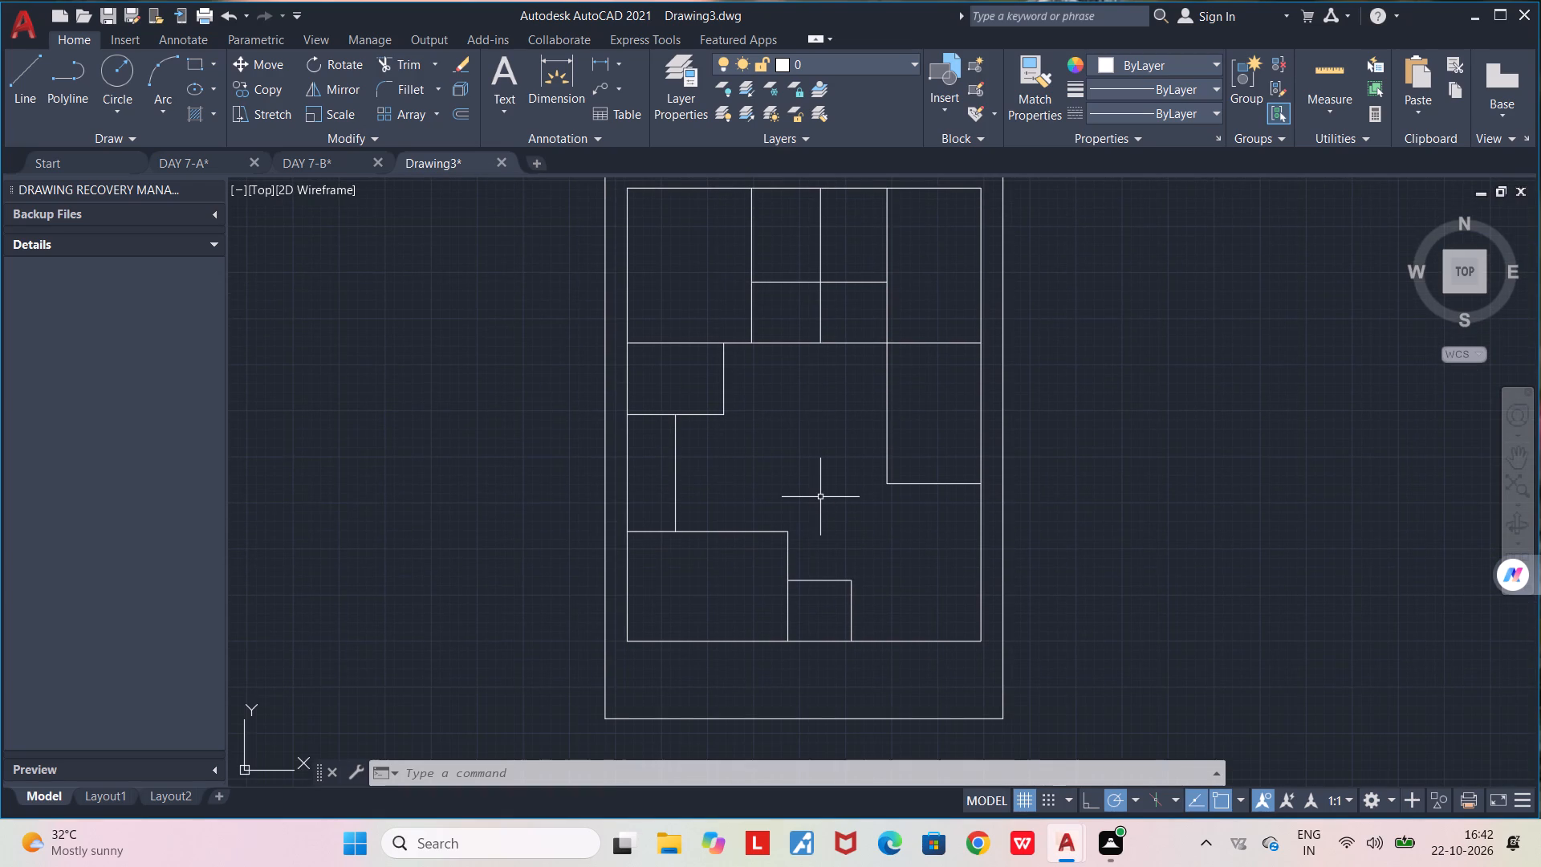
pyautogui.moveTo(795, 446); pyautogui.dragTo(795, 445, button='middle')
pyautogui.moveTo(795, 445); pyautogui.dragTo(822, 572, button='middle')
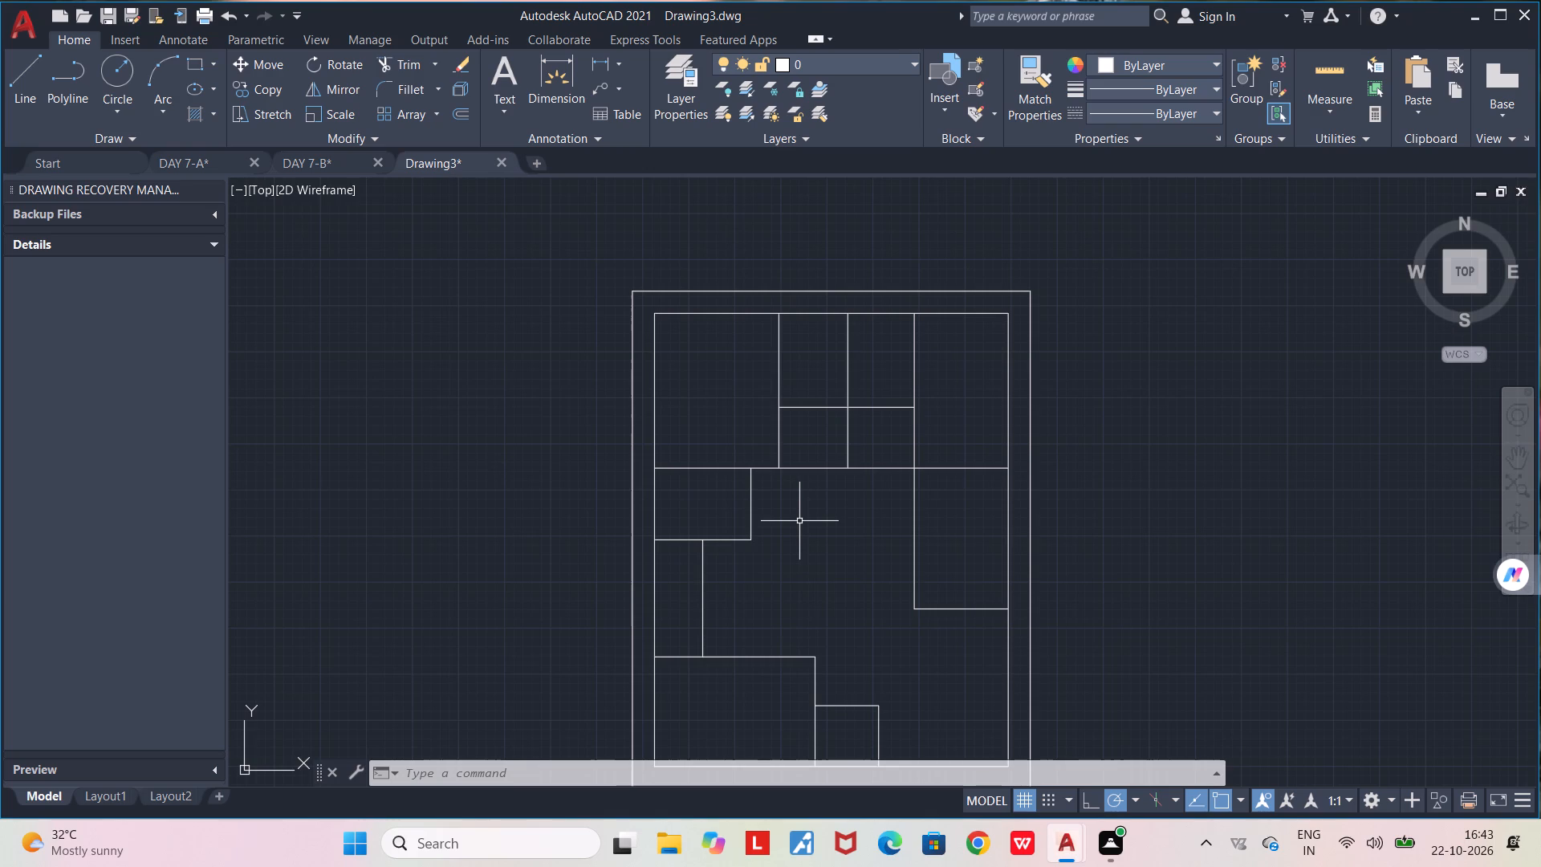
pyautogui.scroll(1, 680, 391)
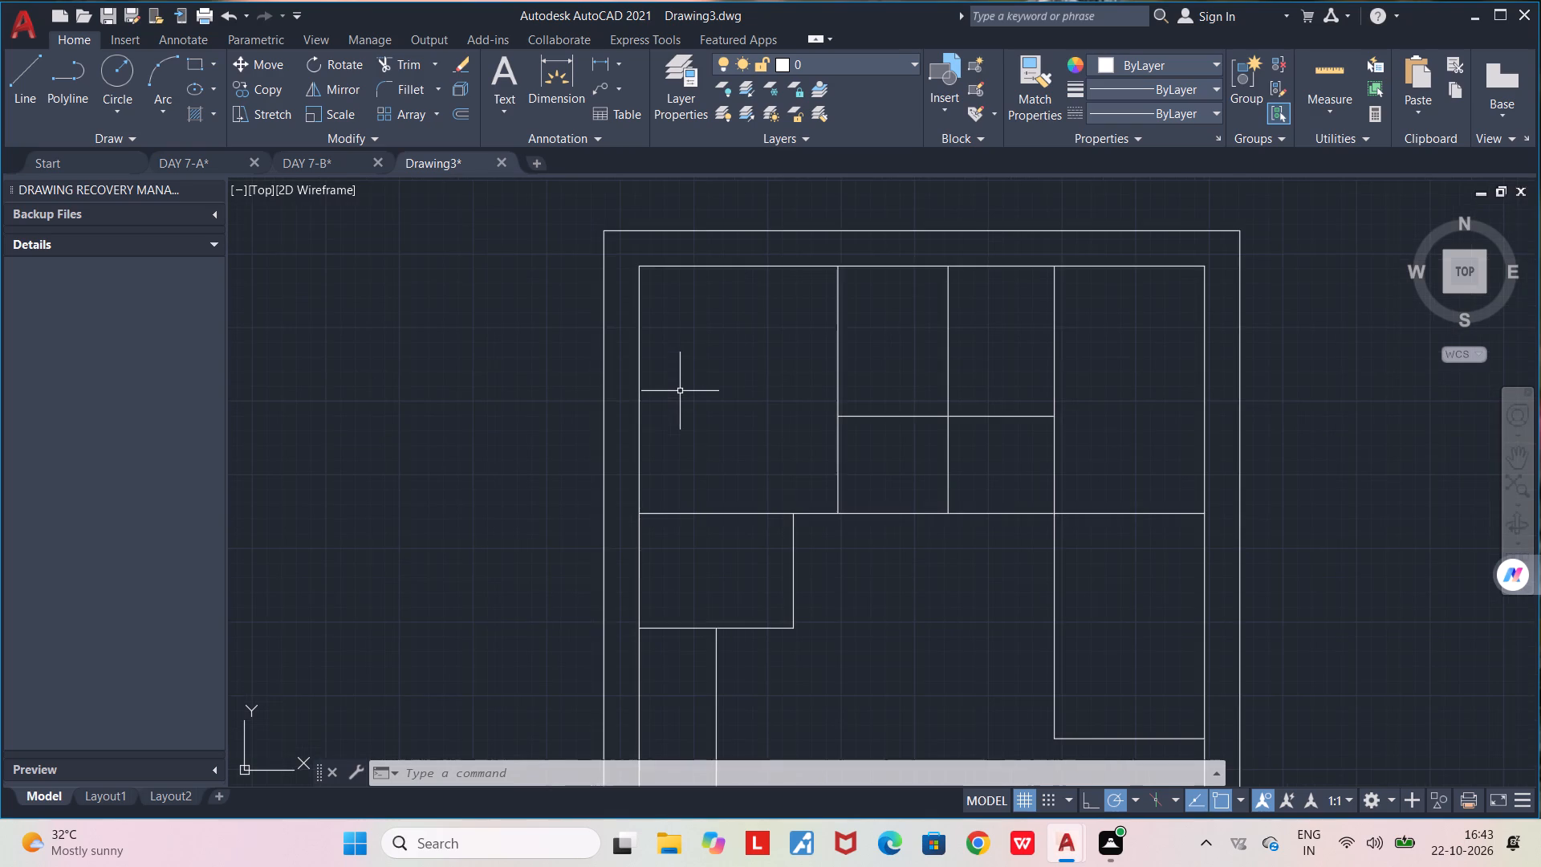
pyautogui.scroll(2, 689, 394)
pyautogui.moveTo(706, 428); pyautogui.dragTo(672, 486, button='middle')
pyautogui.scroll(-1, 672, 486)
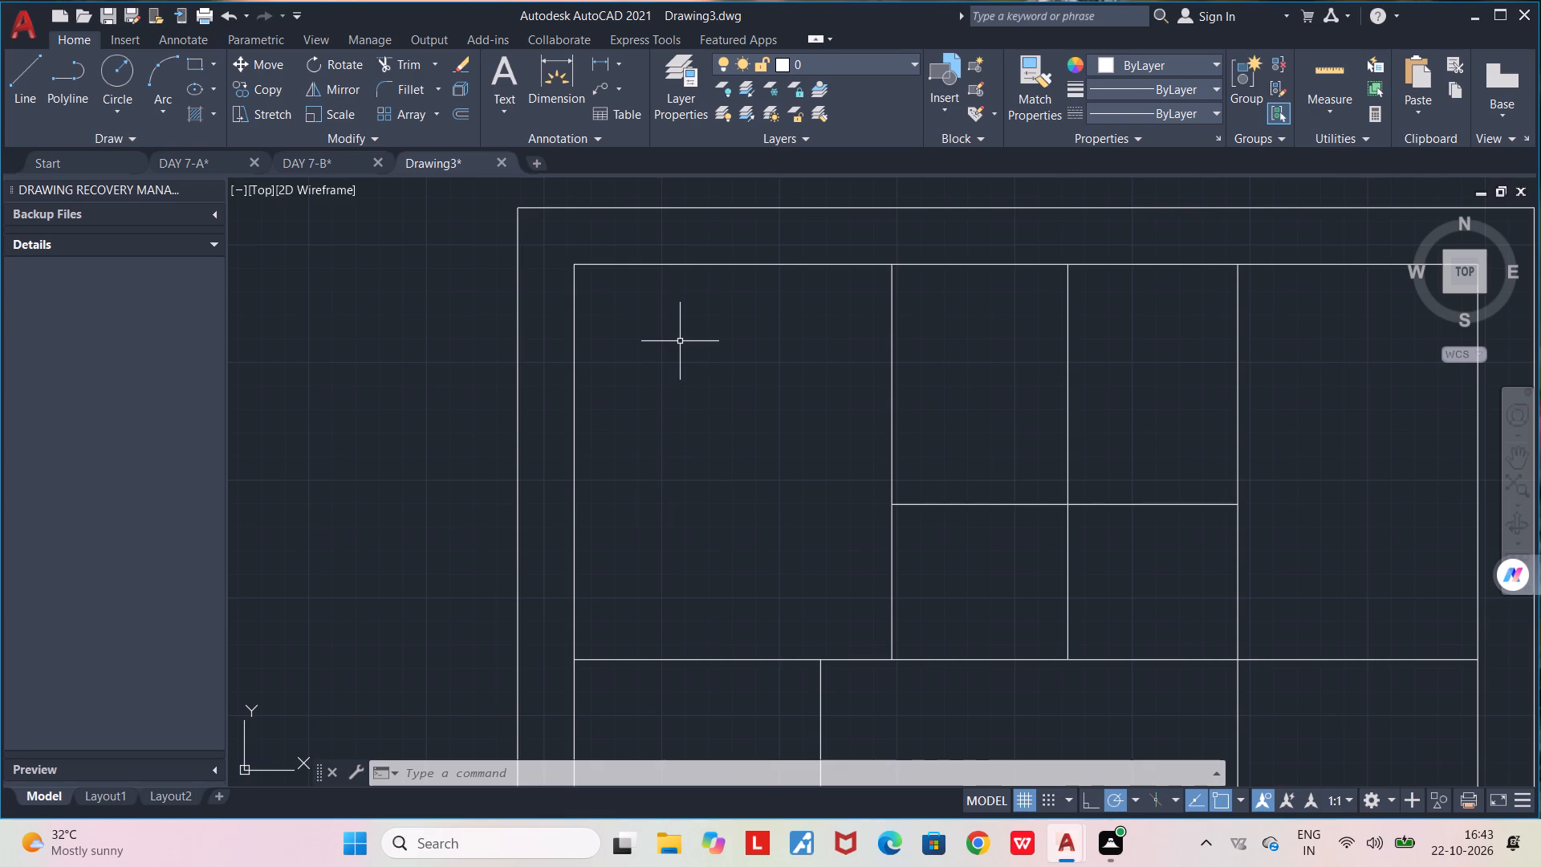
# Start an Offset with a distance of 8".
pyautogui.write('OFF')
pyautogui.press('Return')
pyautogui.click(725, 264)
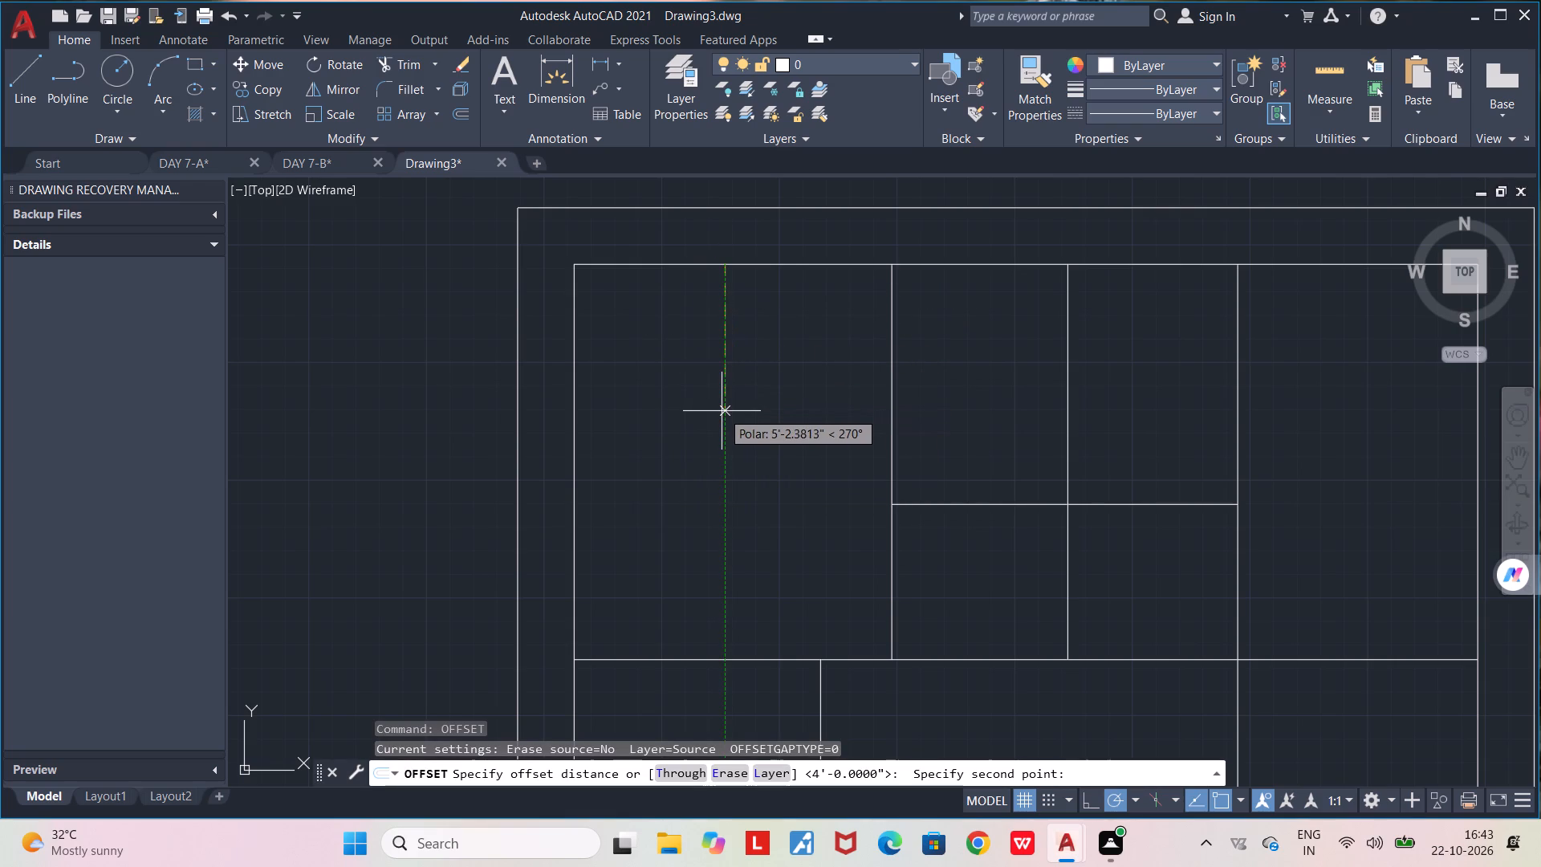
pyautogui.press('9')
pyautogui.press('BackSpace')
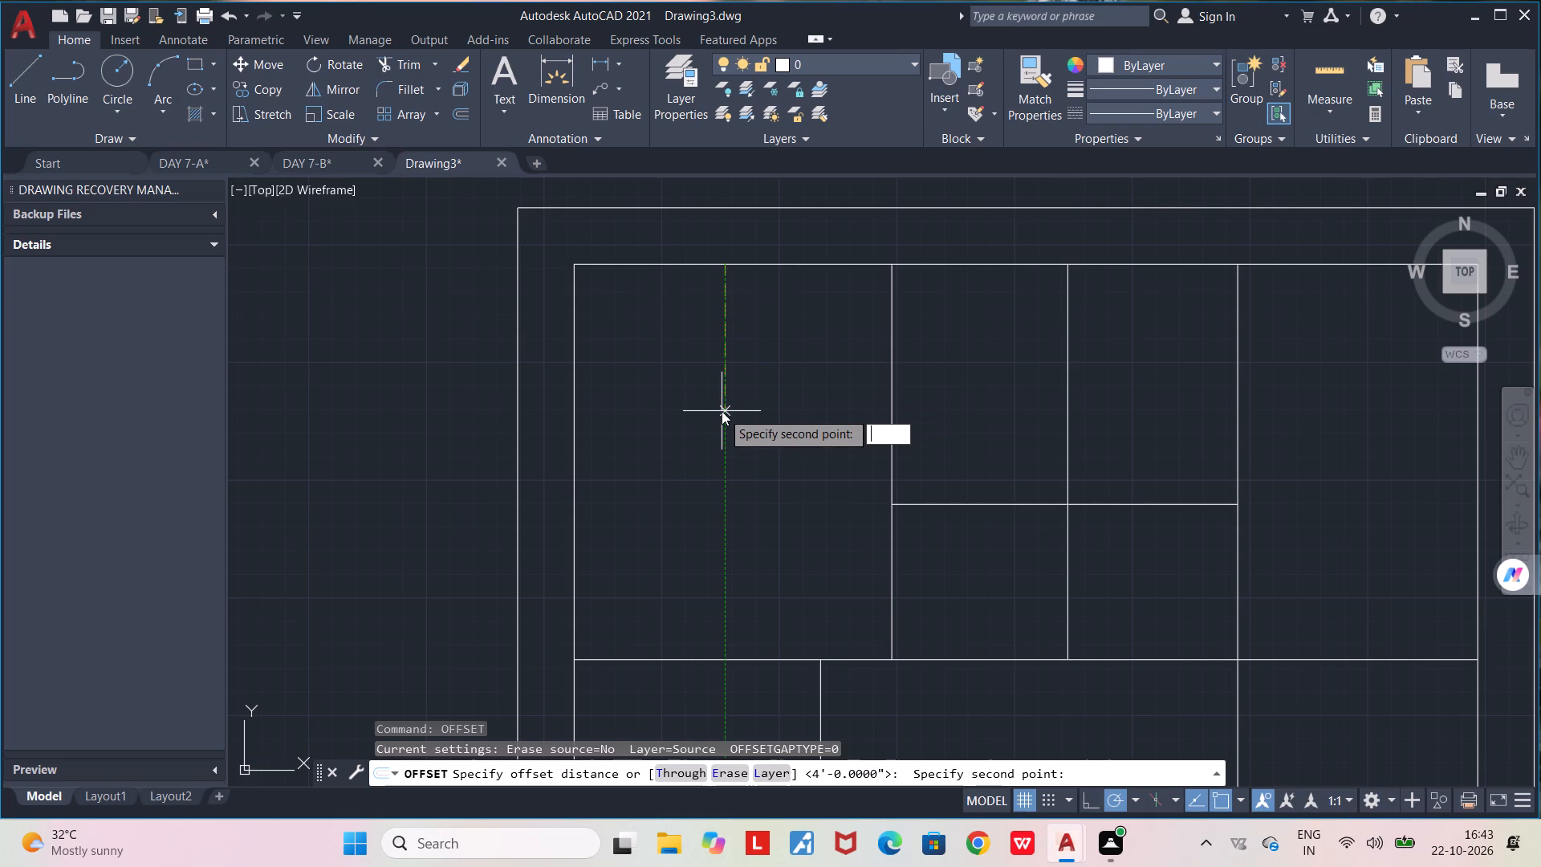
pyautogui.write('8"')
pyautogui.press('Return')
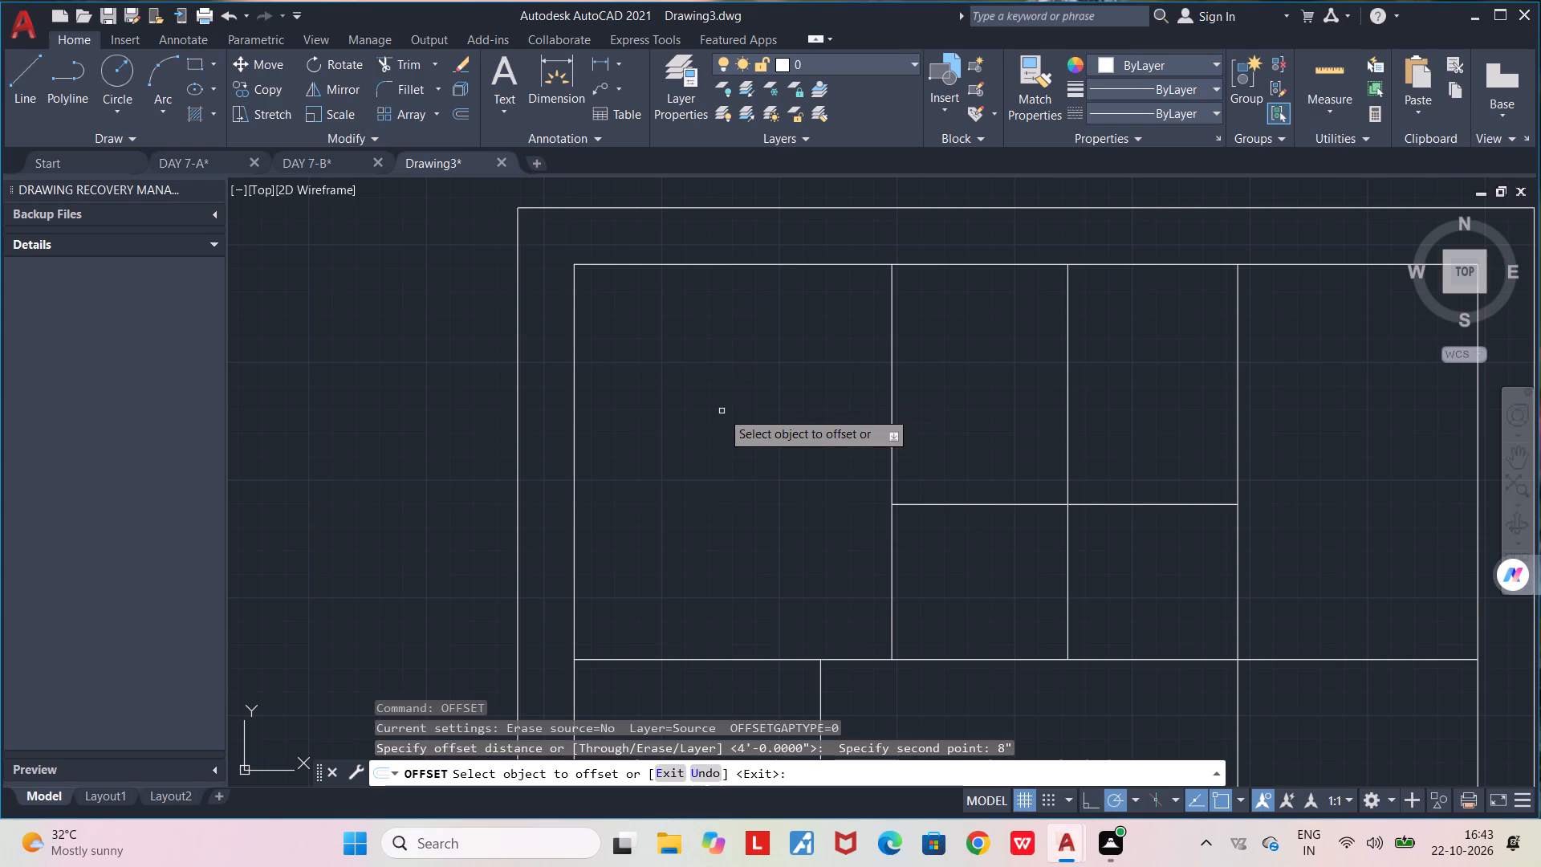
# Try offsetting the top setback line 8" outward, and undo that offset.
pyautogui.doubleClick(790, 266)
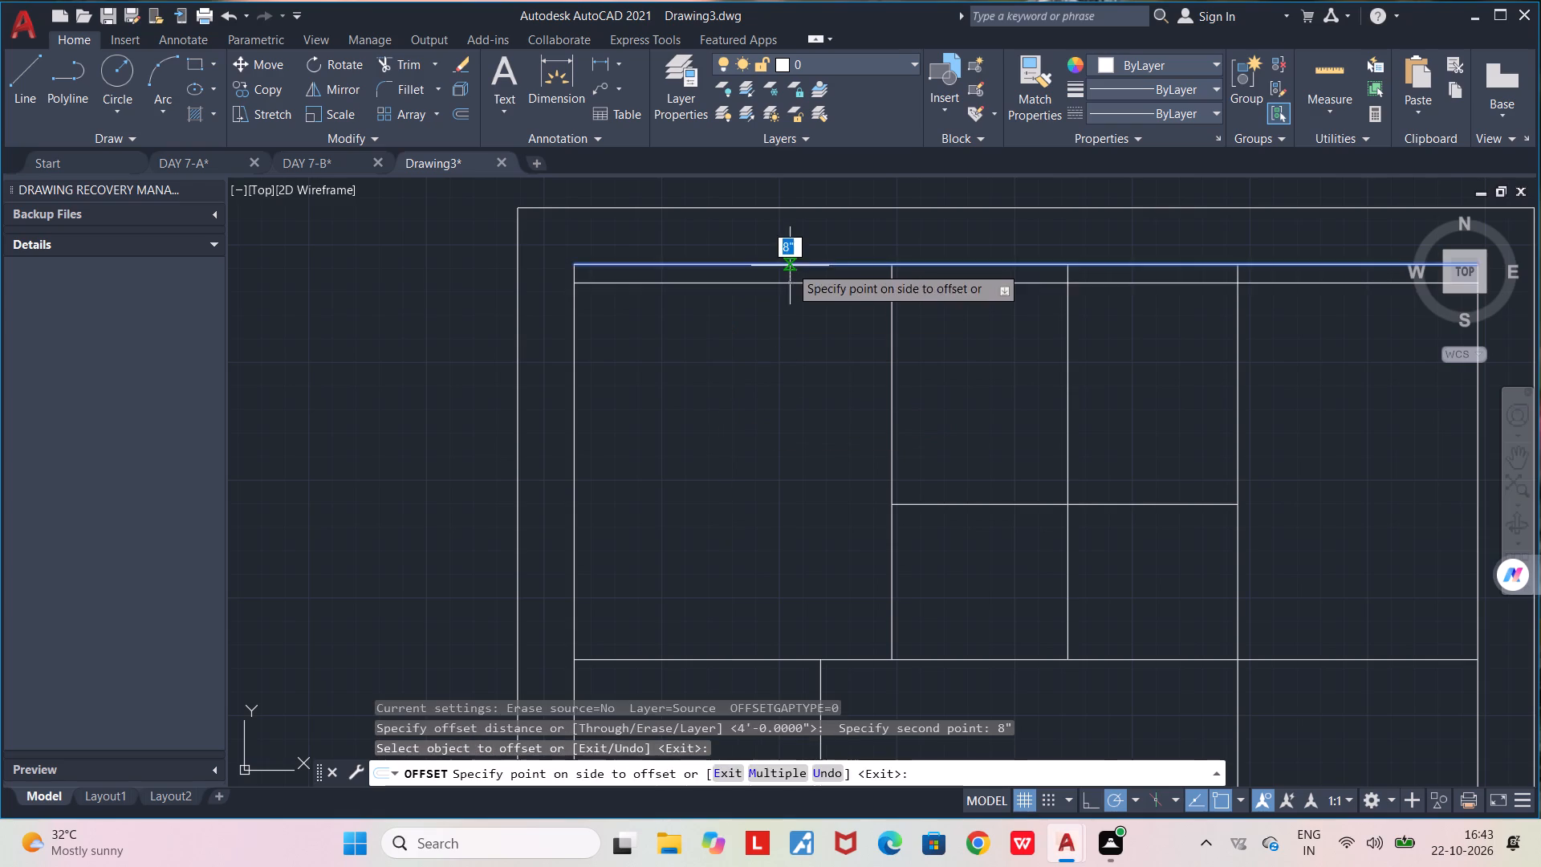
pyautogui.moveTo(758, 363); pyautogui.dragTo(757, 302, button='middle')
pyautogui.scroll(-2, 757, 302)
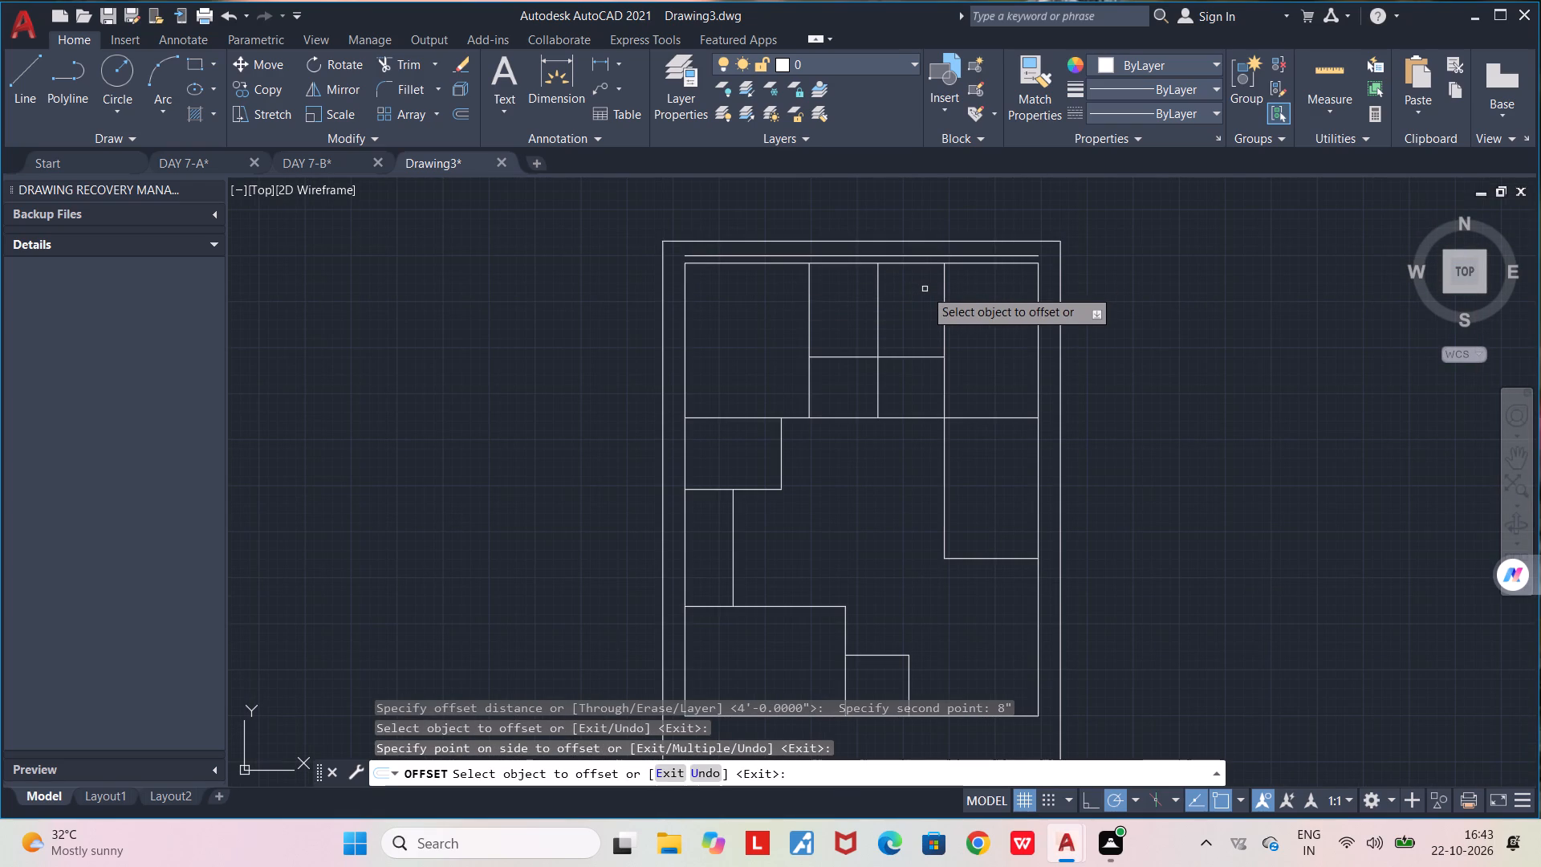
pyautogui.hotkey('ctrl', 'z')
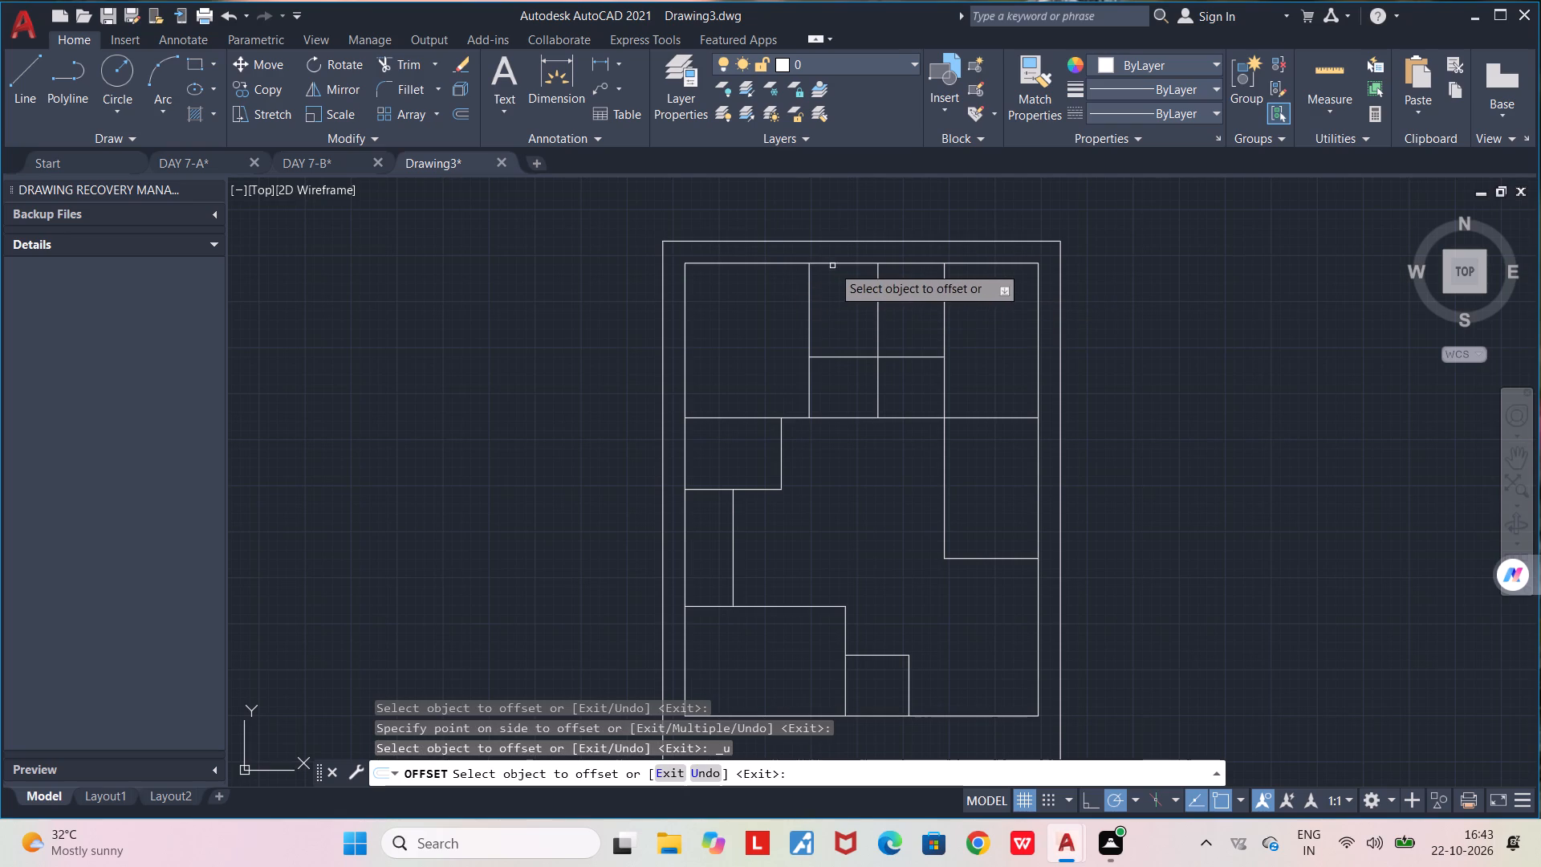
# Offset the top, left, right and bottom setback lines 8" inward to form the outer wall thickness.
pyautogui.click(831, 261)
pyautogui.click(825, 291)
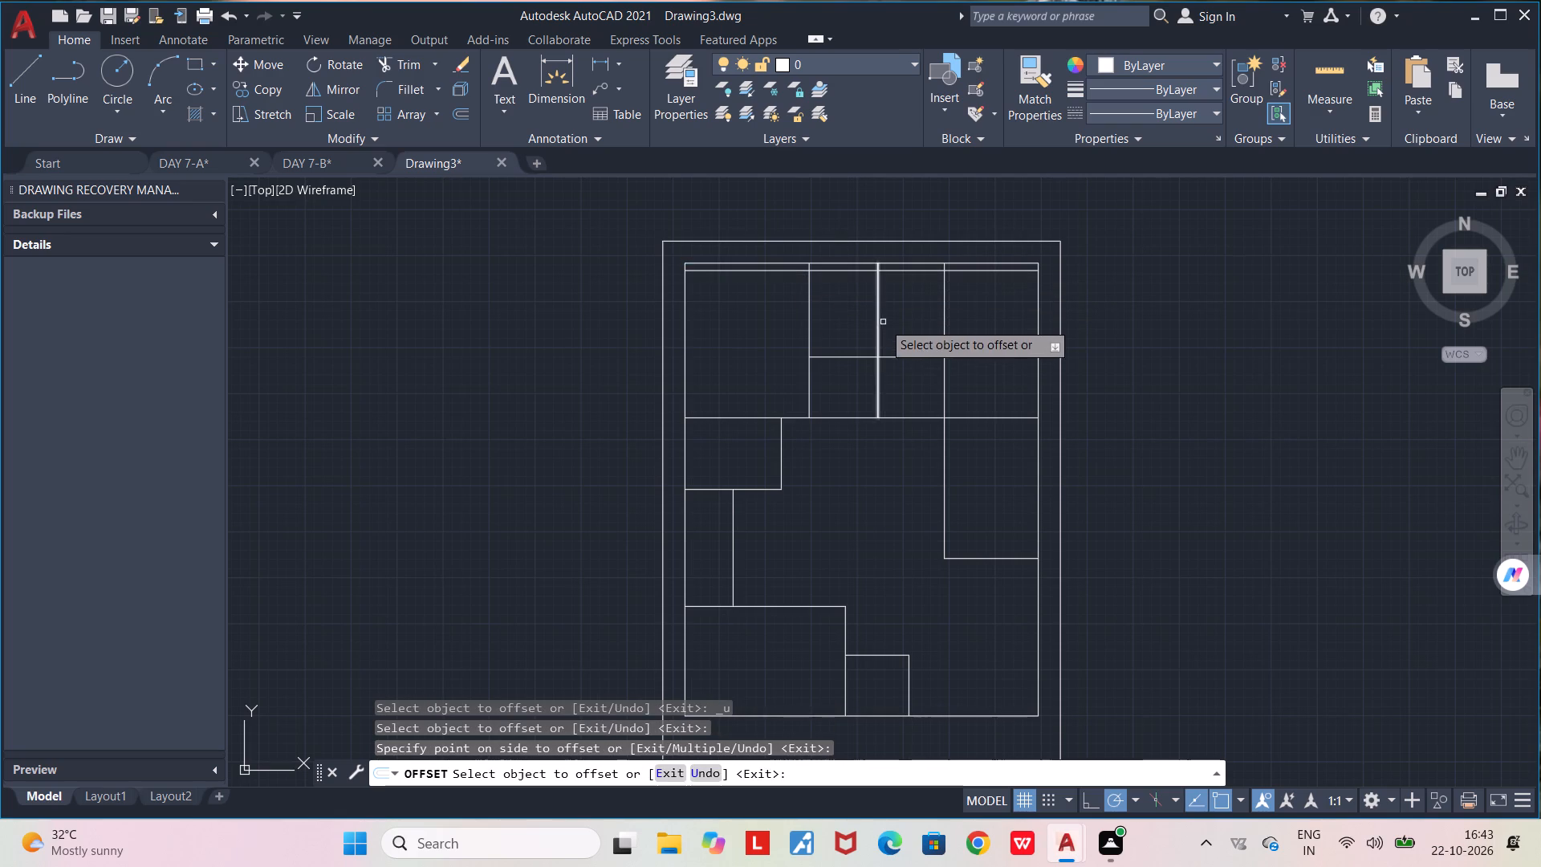
pyautogui.click(687, 363)
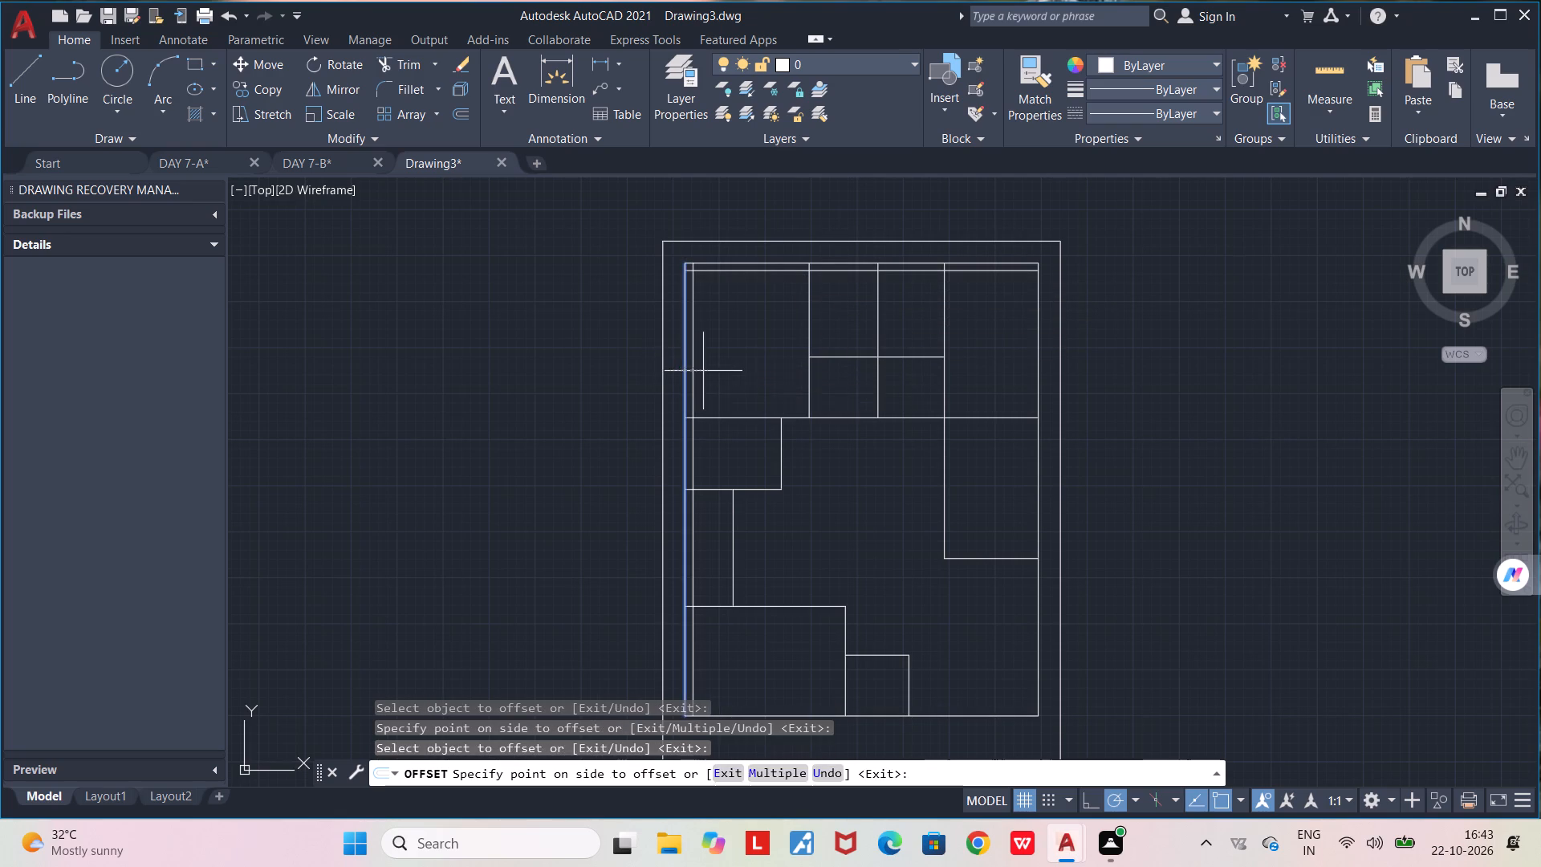
pyautogui.click(703, 371)
pyautogui.click(1039, 390)
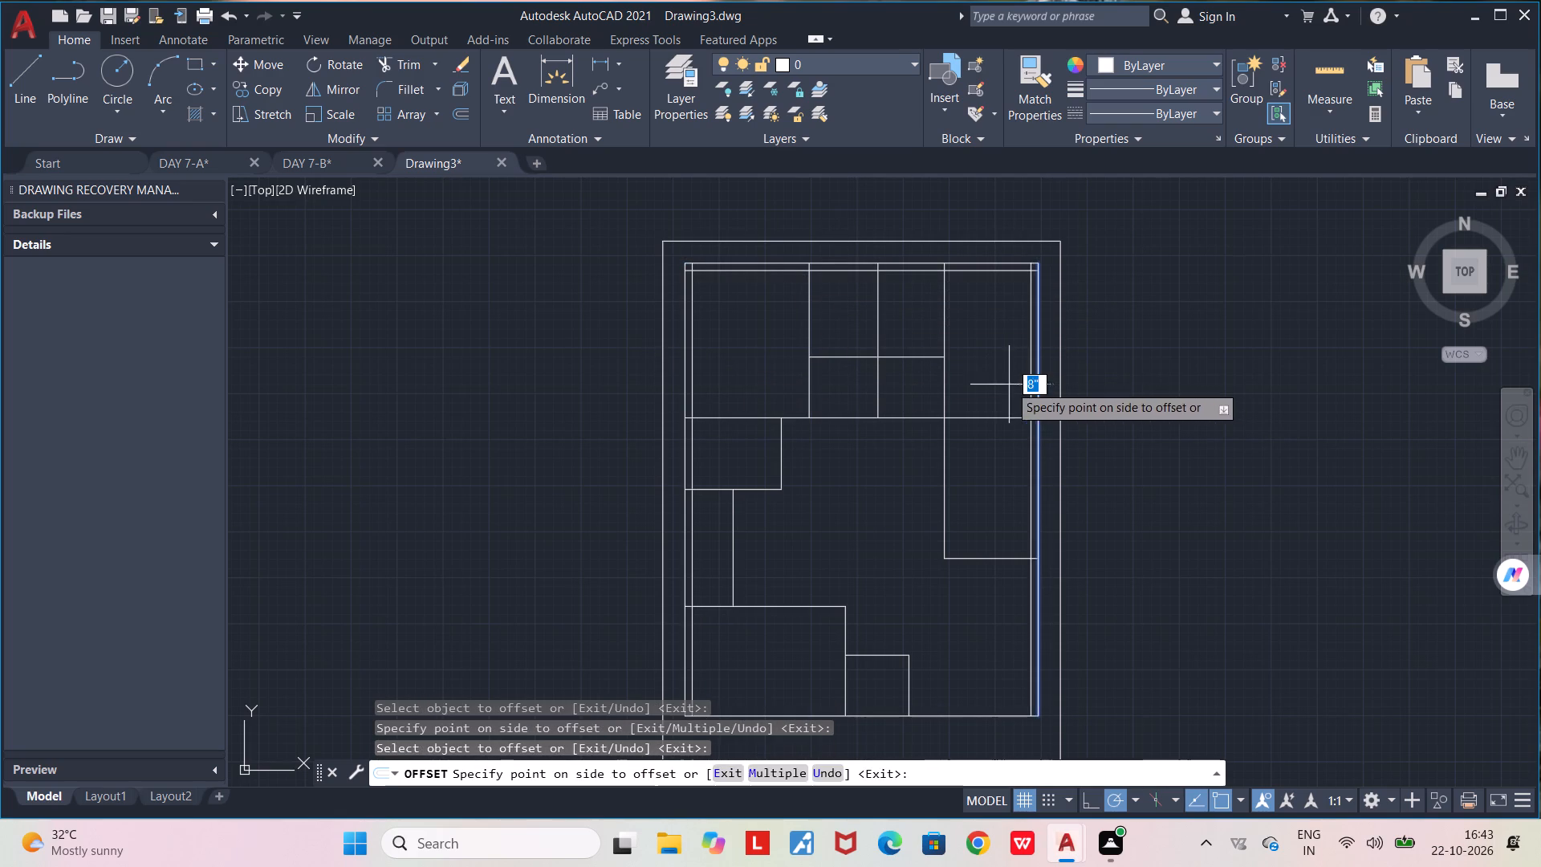
pyautogui.click(1006, 383)
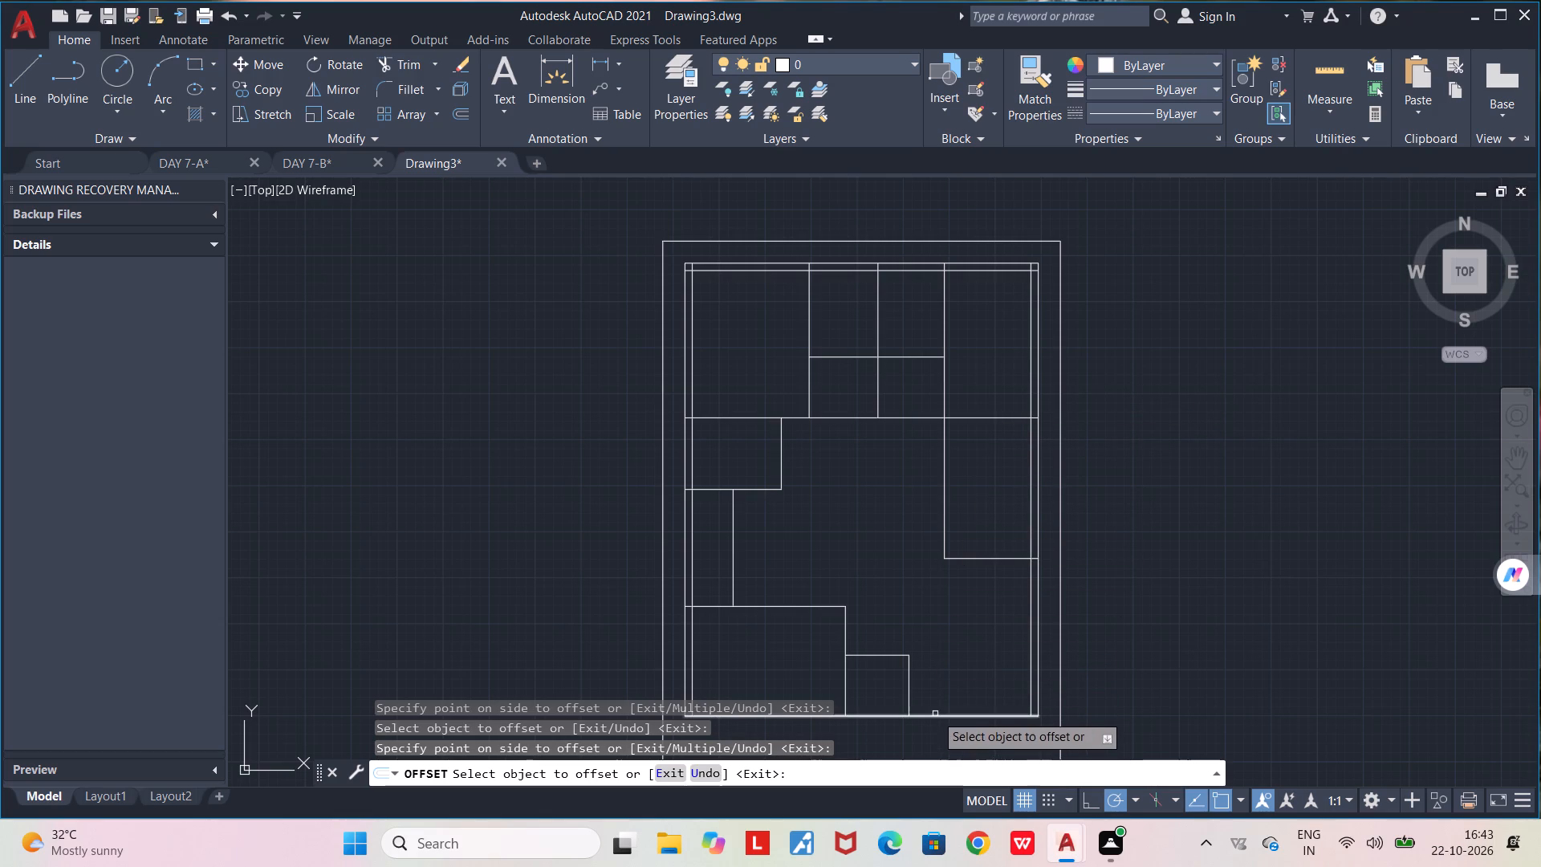
pyautogui.click(935, 714)
pyautogui.click(936, 702)
pyautogui.moveTo(938, 633); pyautogui.dragTo(970, 679, button='middle')
pyautogui.scroll(-2, 970, 679)
pyautogui.scroll(2, 952, 678)
pyautogui.moveTo(948, 674); pyautogui.dragTo(921, 538, button='middle')
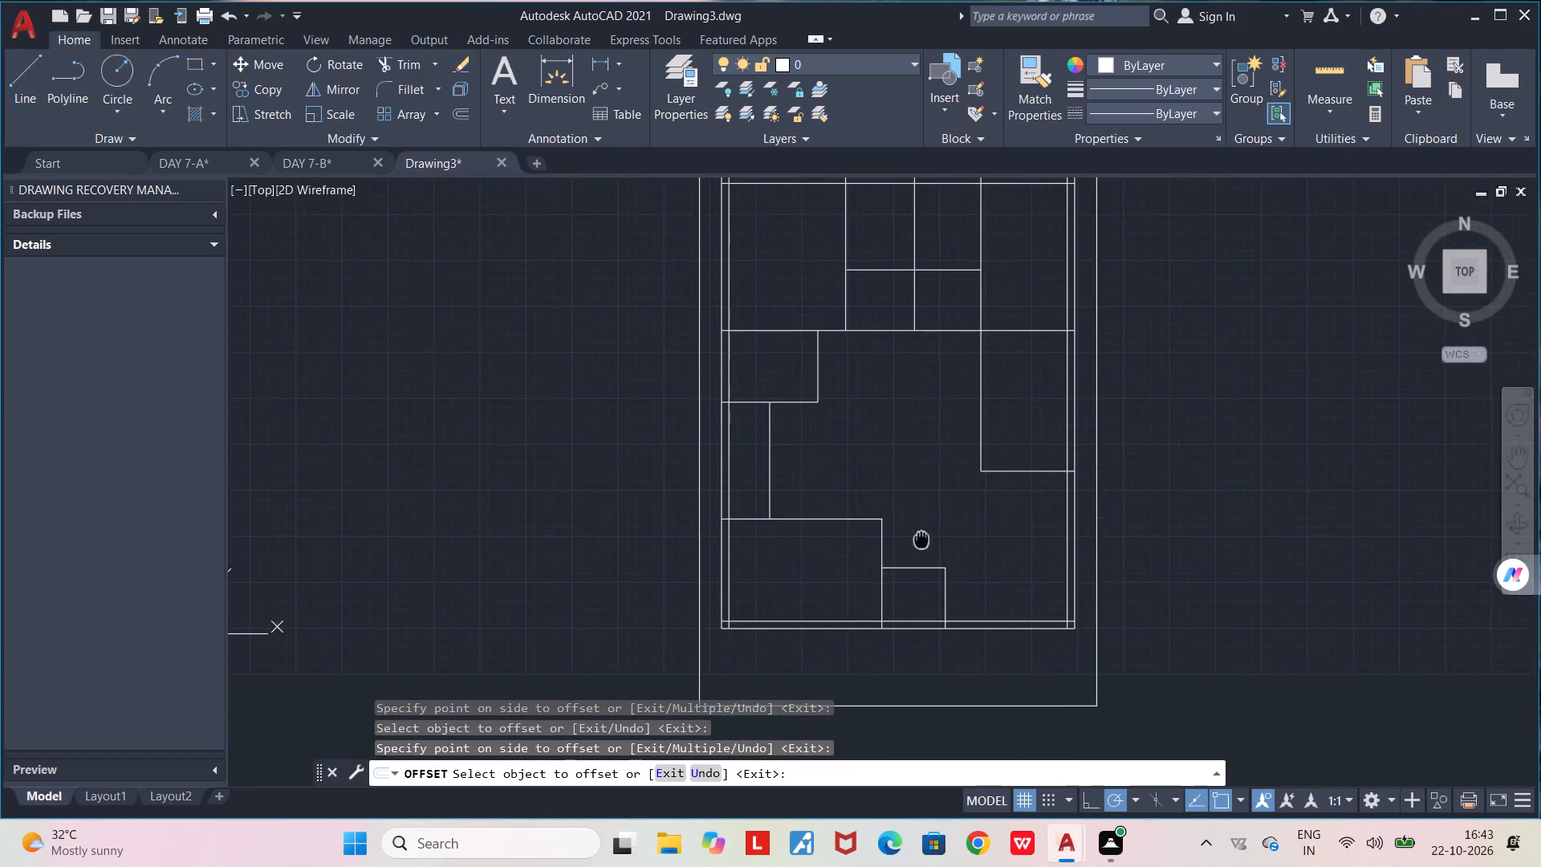
# Offset the two vertical walls bounding the top-middle small rooms by 4.5" outward, the left one to the left and the right one to the right.
pyautogui.moveTo(921, 538); pyautogui.dragTo(916, 591, button='middle')
pyautogui.scroll(1, 916, 591)
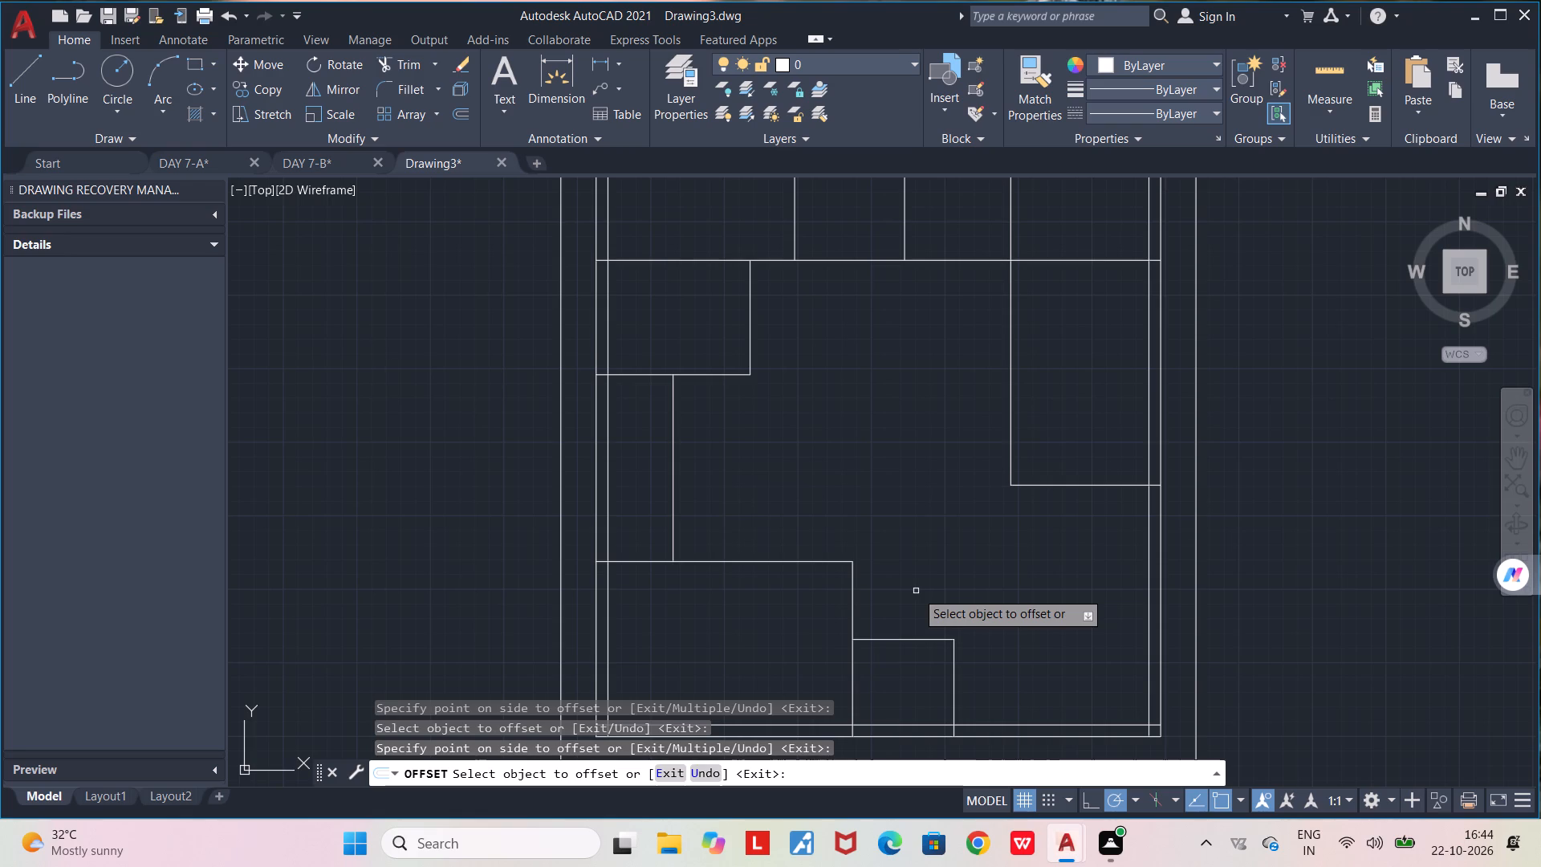
pyautogui.press('space')
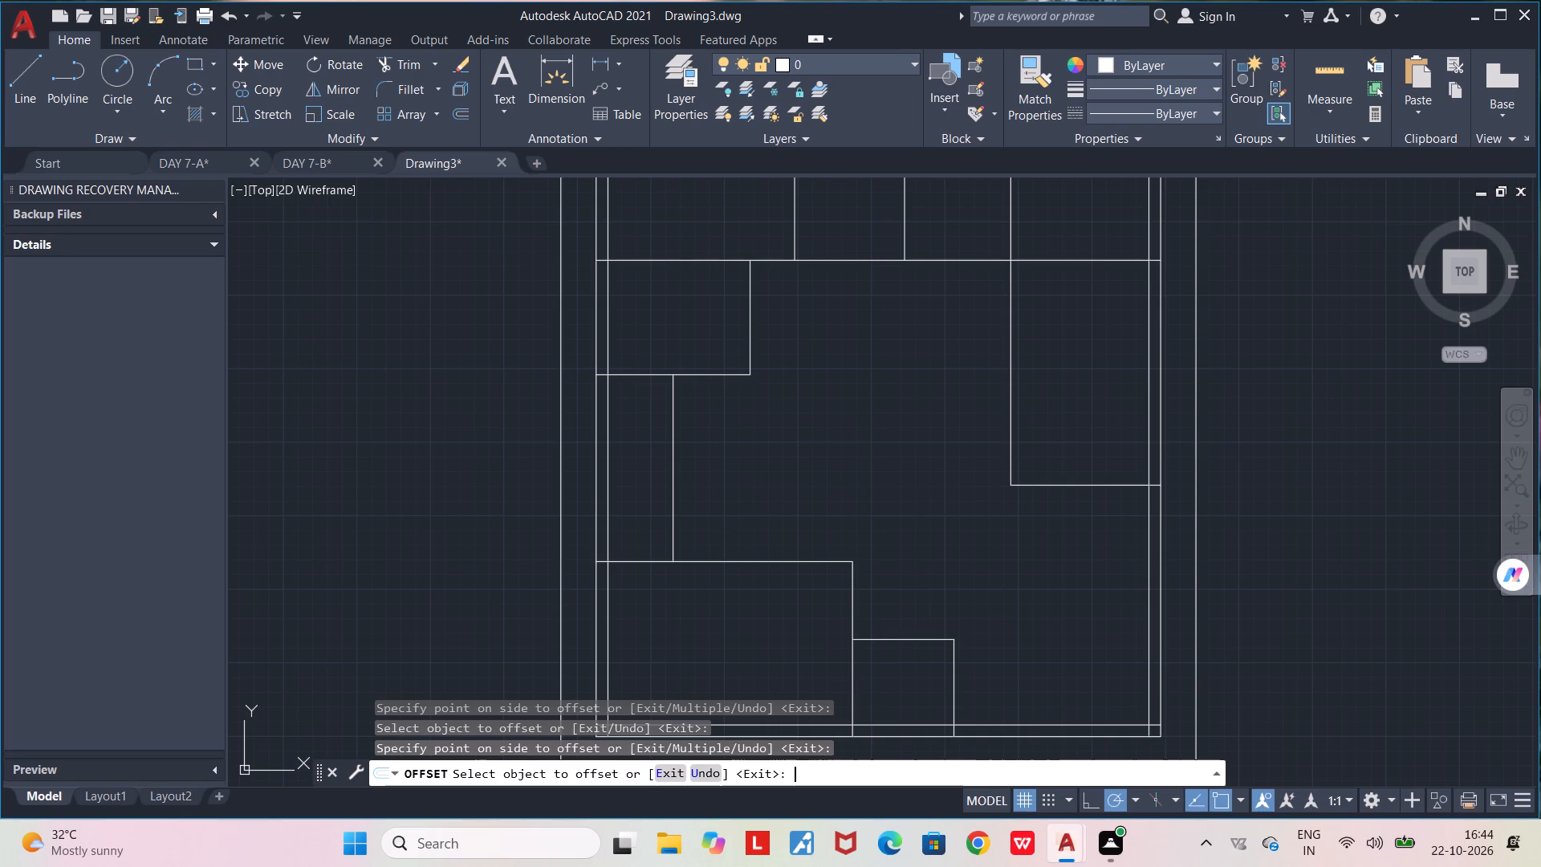
pyautogui.press('space')
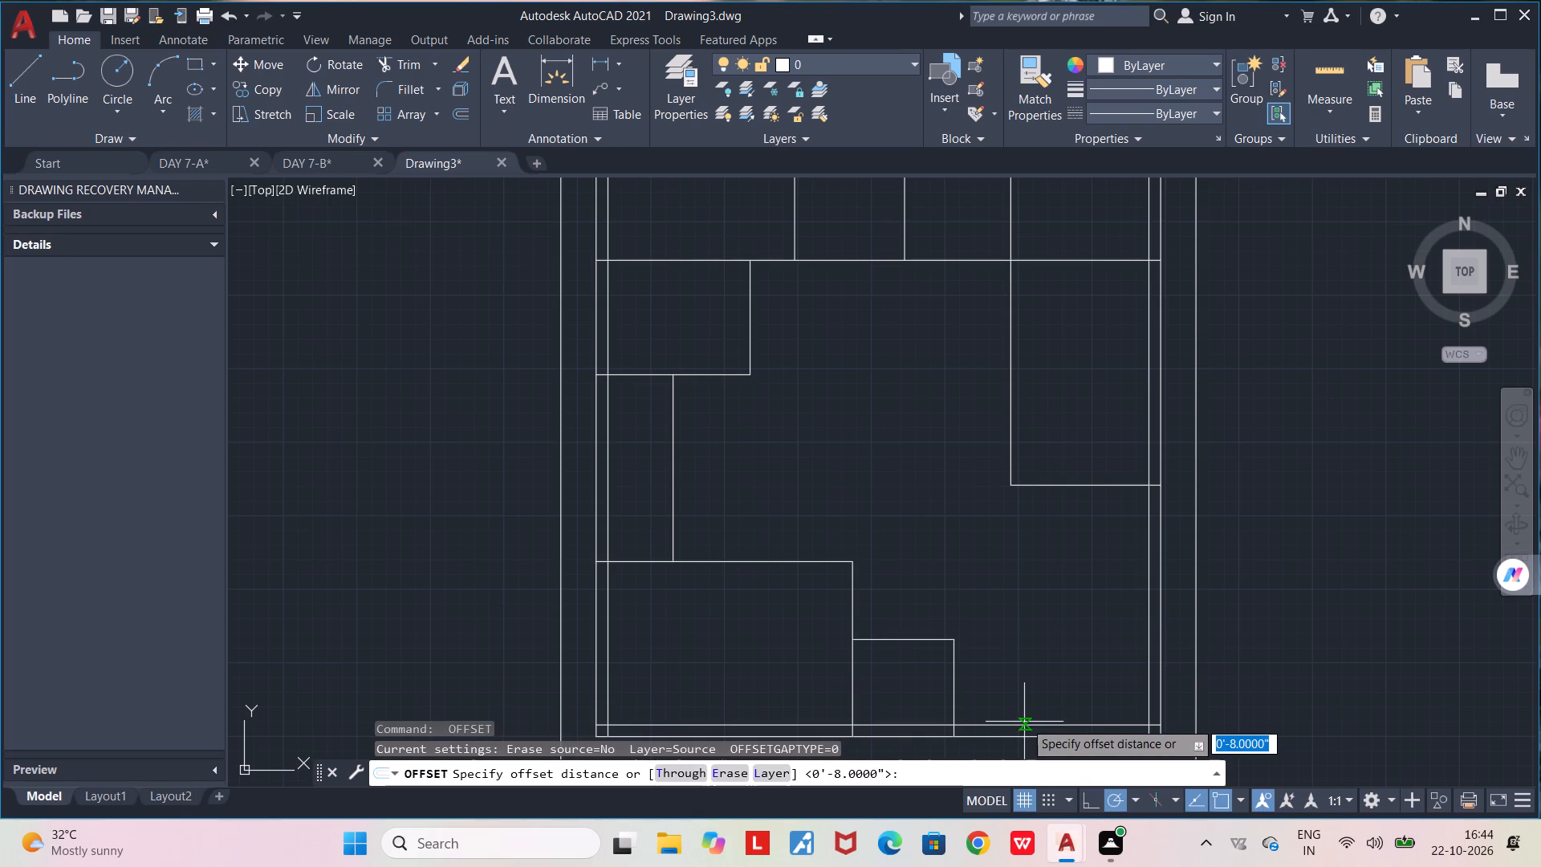
pyautogui.click(951, 686)
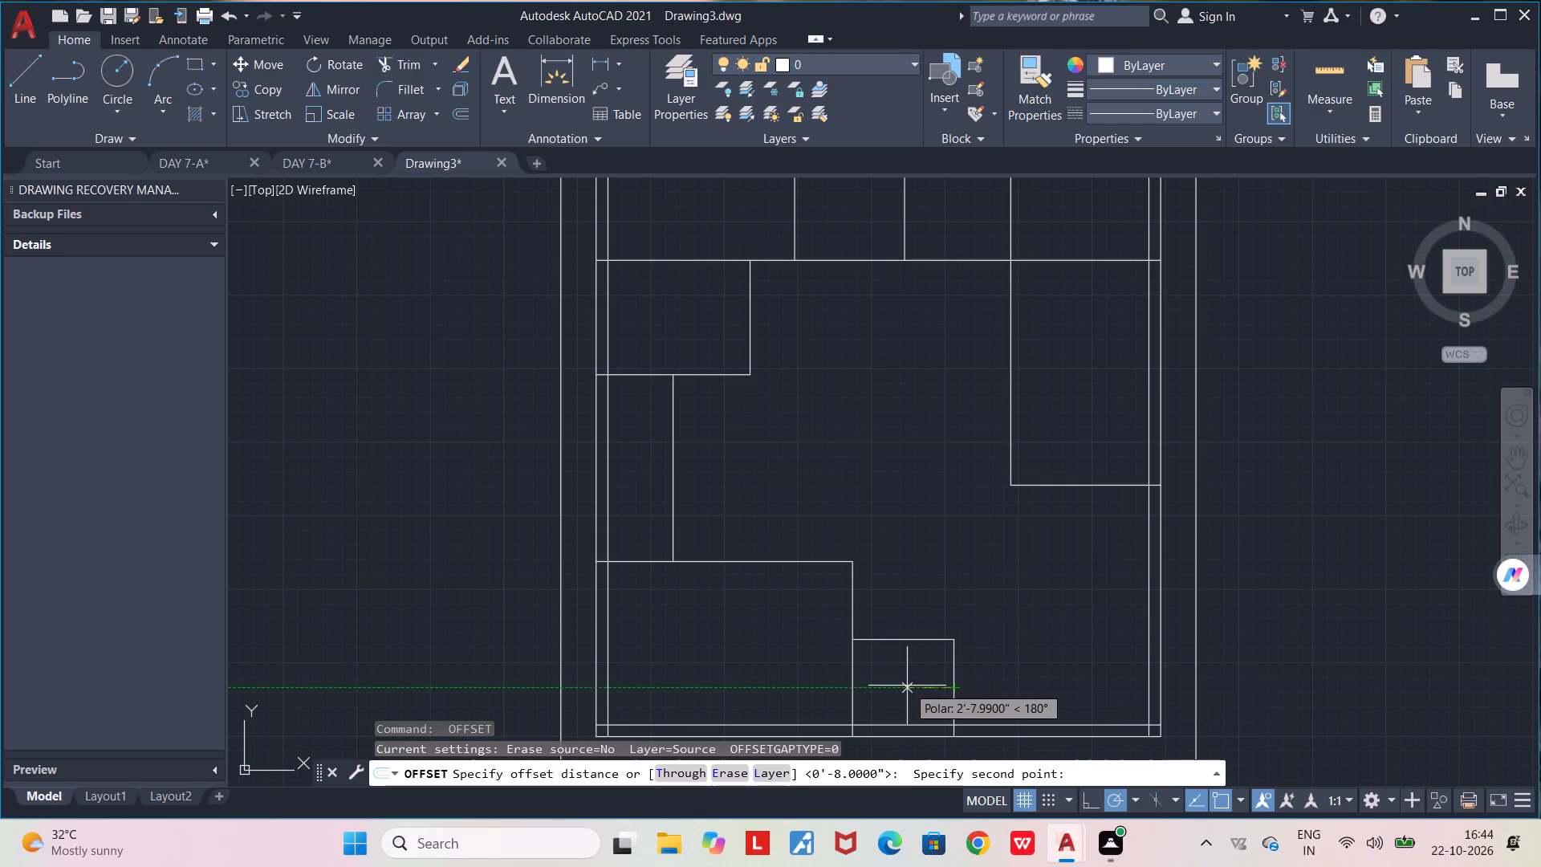
pyautogui.write('4.5"')
pyautogui.press('Return')
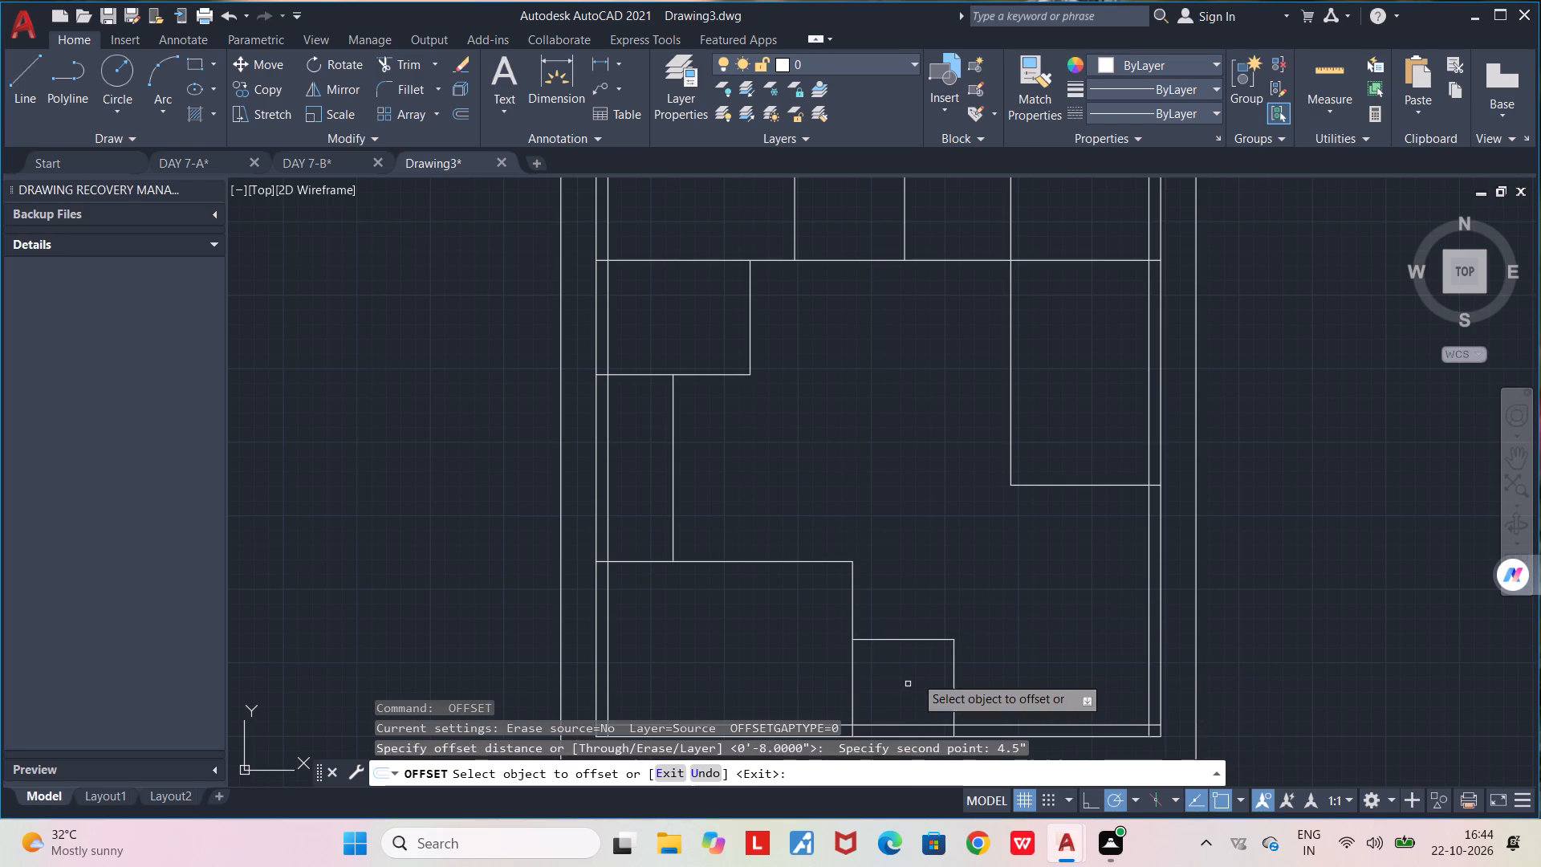
pyautogui.moveTo(856, 435); pyautogui.dragTo(896, 632, button='middle')
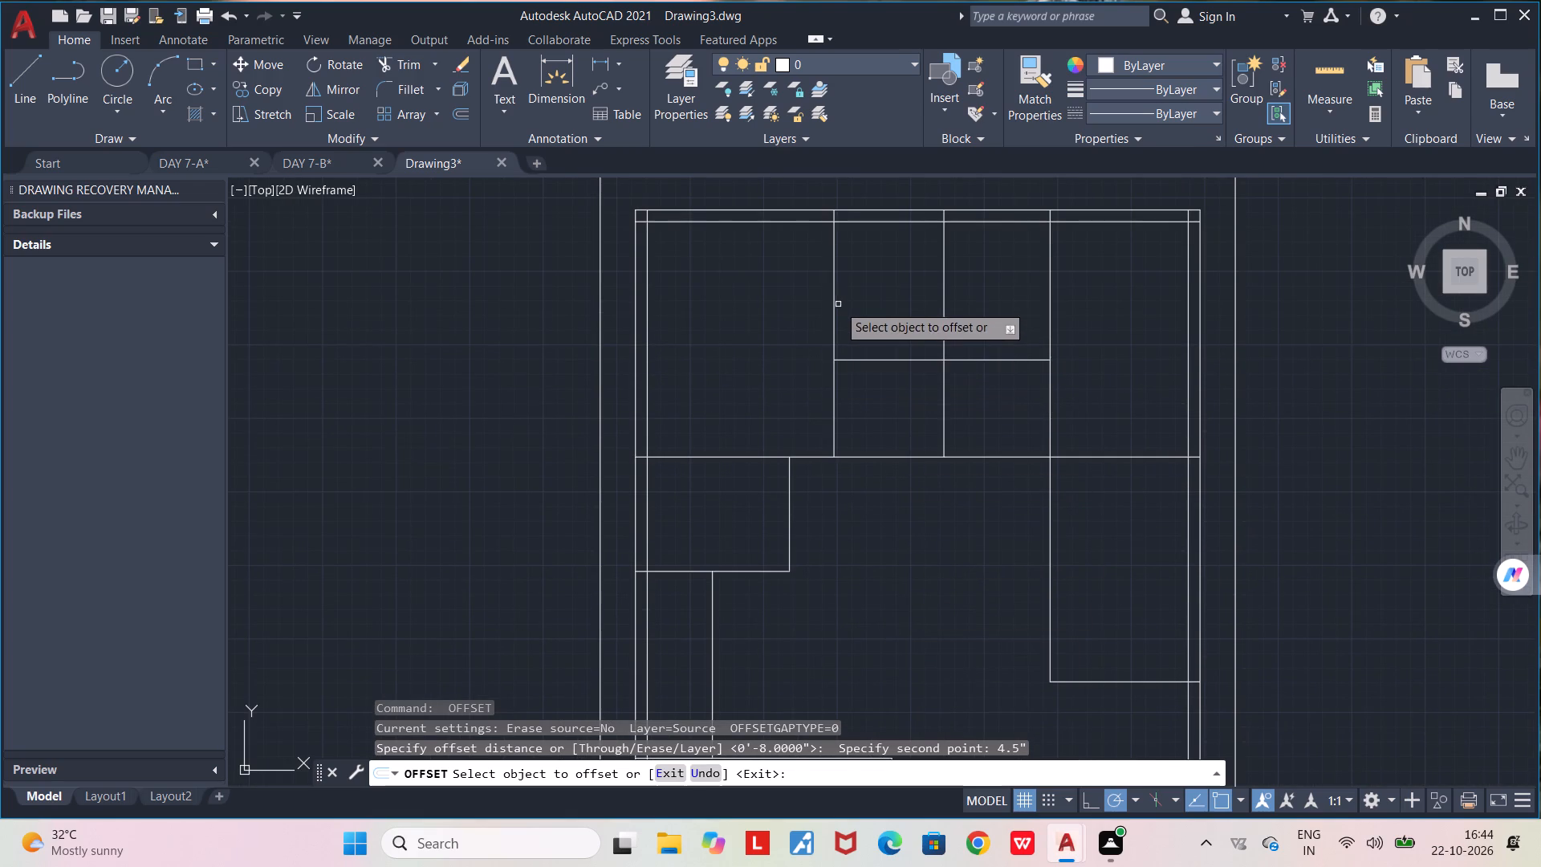
pyautogui.click(836, 303)
pyautogui.click(819, 309)
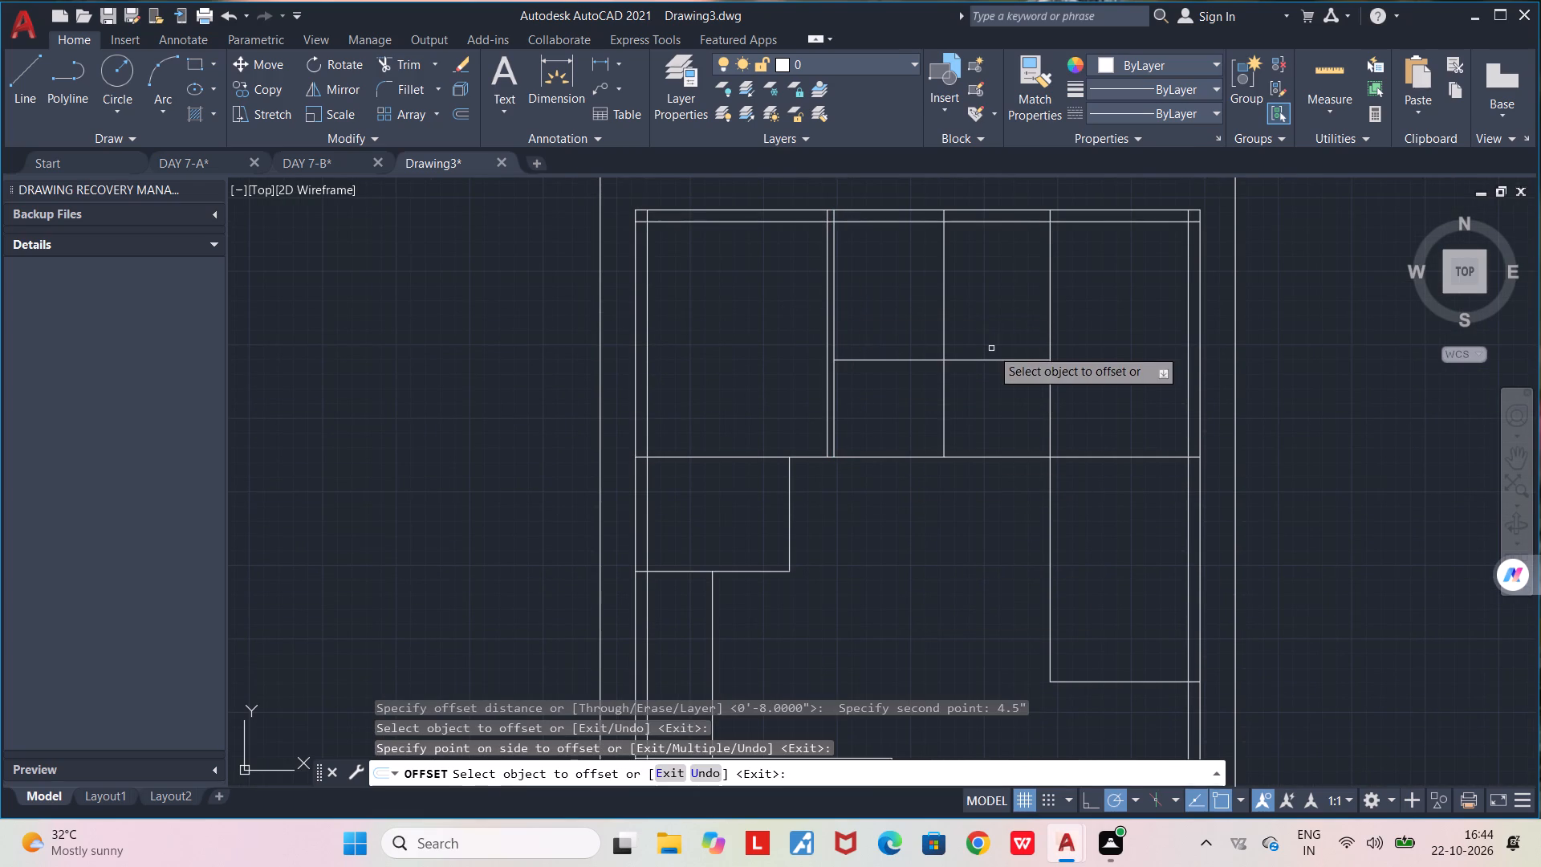
pyautogui.click(1051, 327)
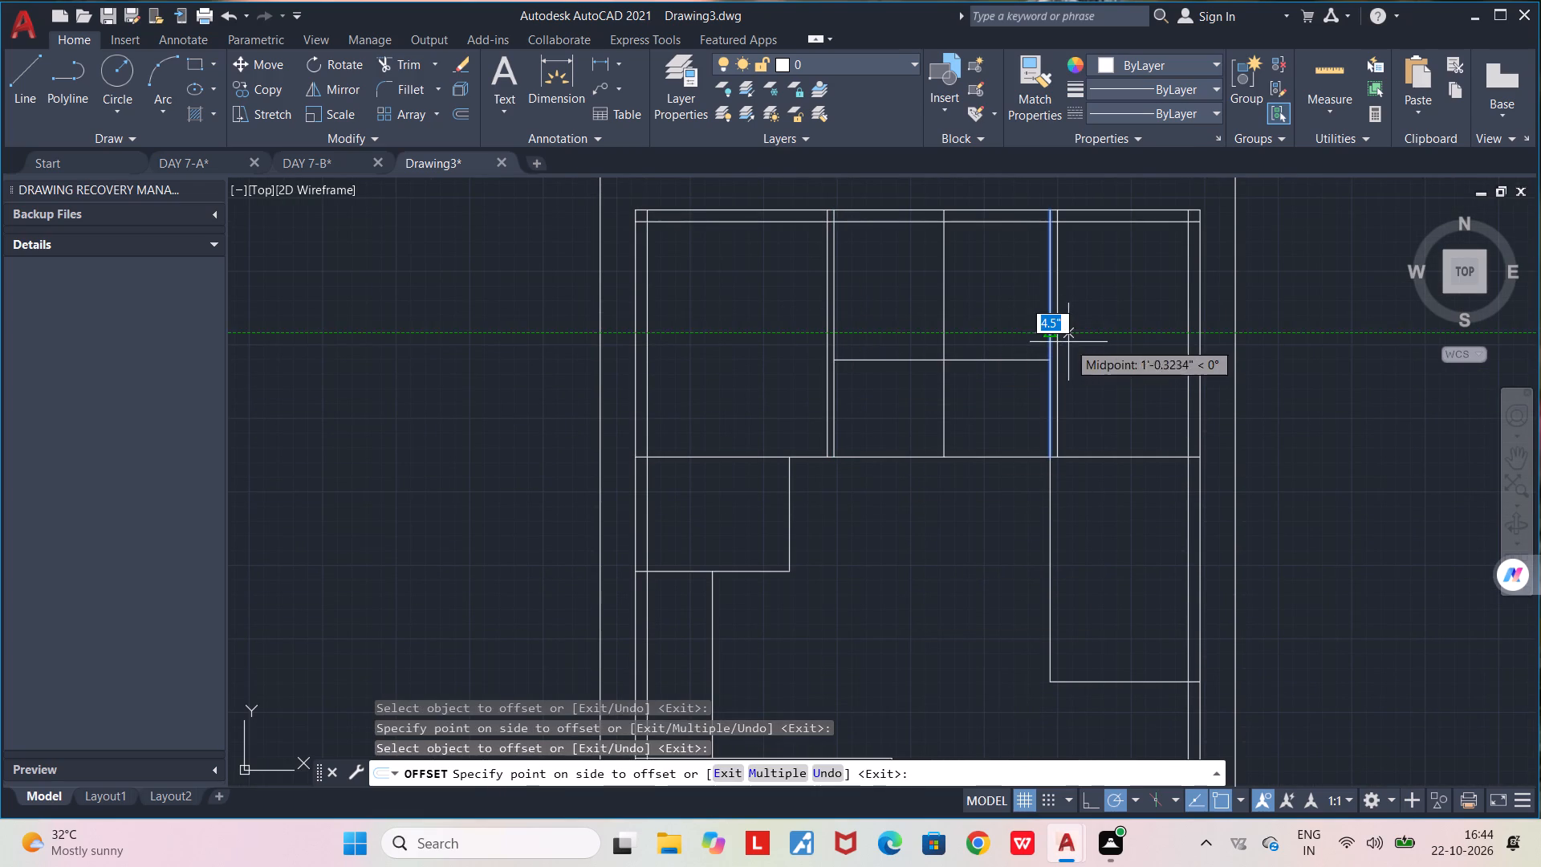
pyautogui.click(1068, 342)
# Offset the small rooms' horizontal divider and the full-width wall below them 4.5" upward, and their vertical divider 4.5" to the left.
pyautogui.click(994, 359)
pyautogui.click(989, 325)
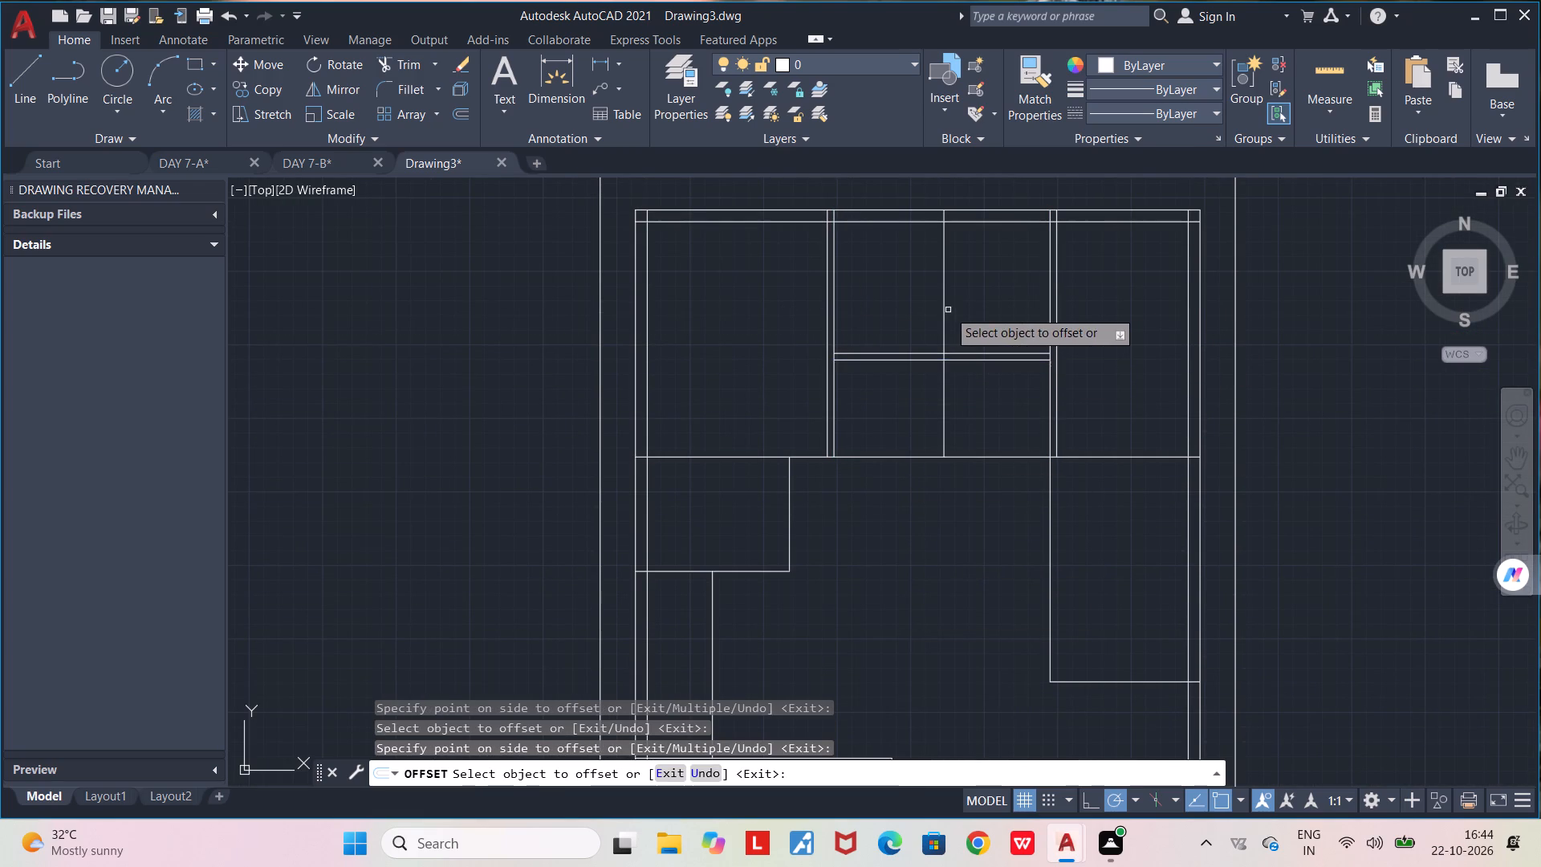
pyautogui.click(945, 308)
pyautogui.click(935, 303)
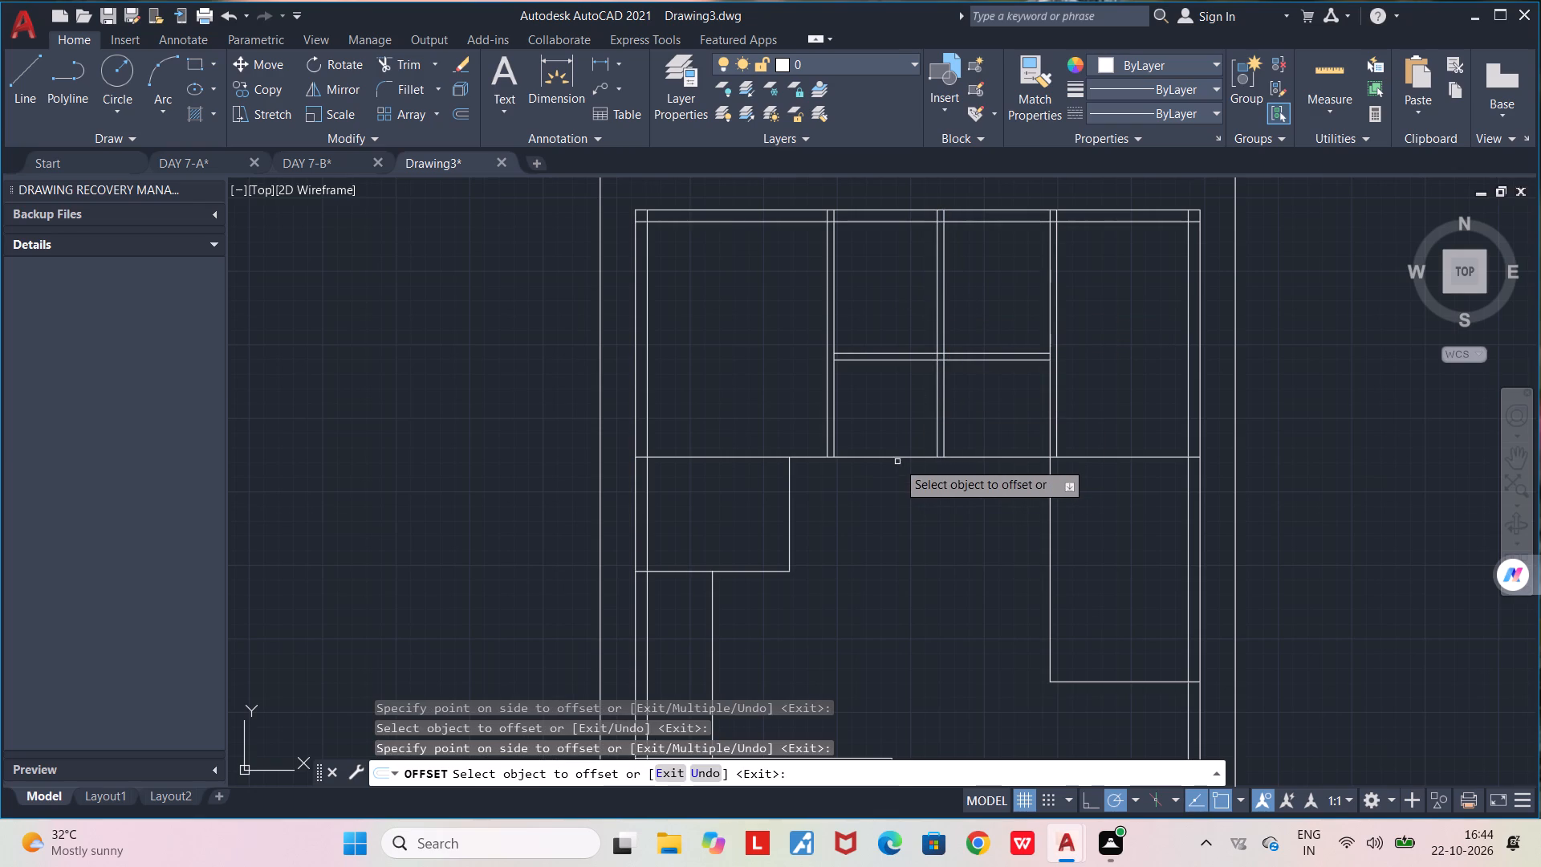
pyautogui.click(896, 457)
pyautogui.click(897, 435)
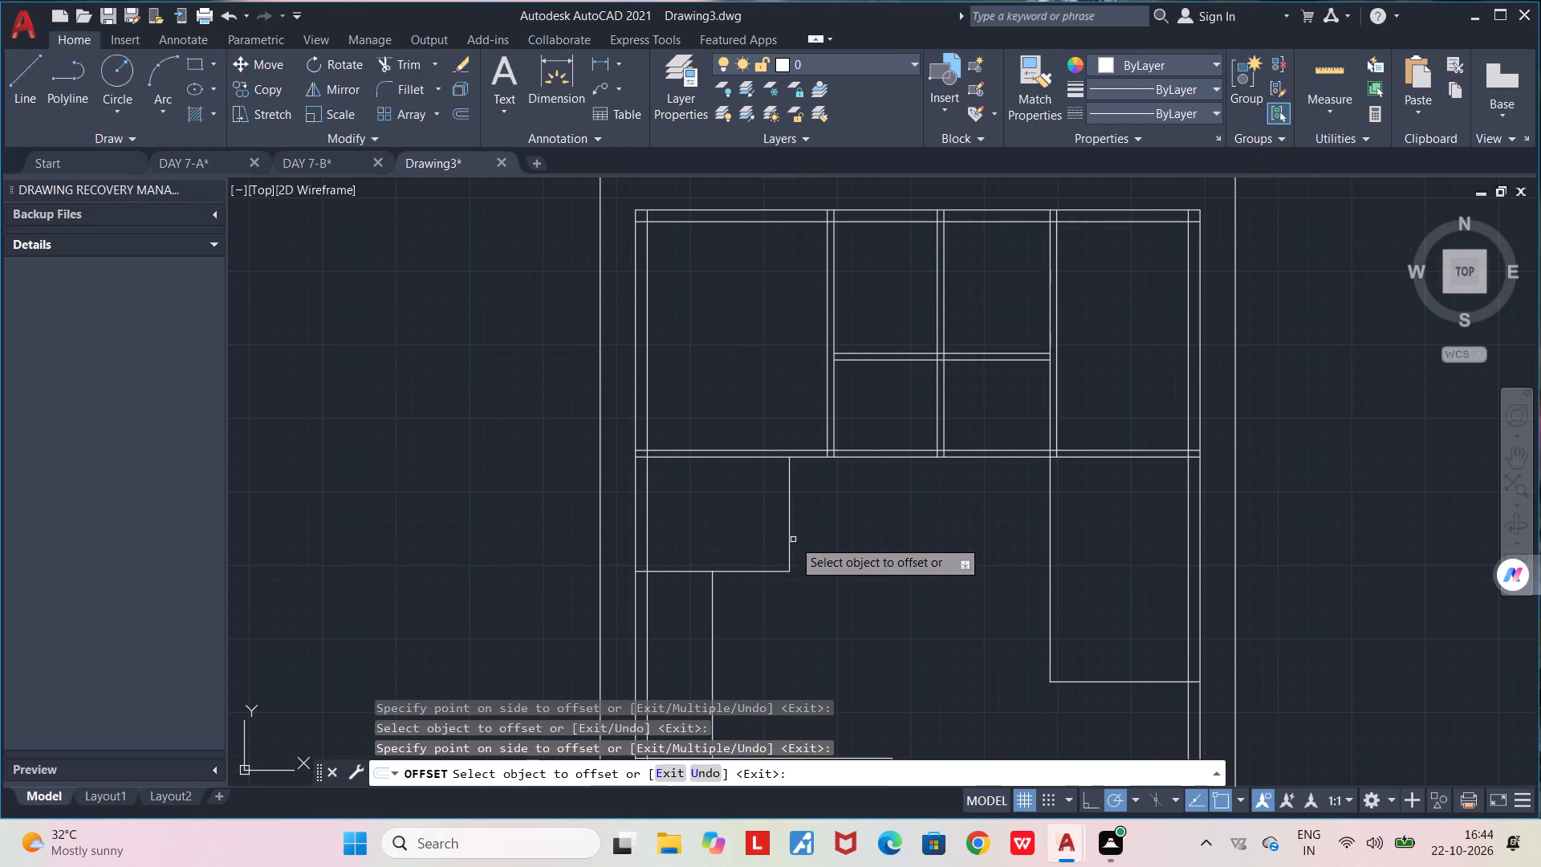
# Offset the small left room's right wall 4.5" to both sides, its bottom wall 4.5" upward, and the vertical partition below it 4.5" right.
pyautogui.click(788, 535)
pyautogui.click(780, 532)
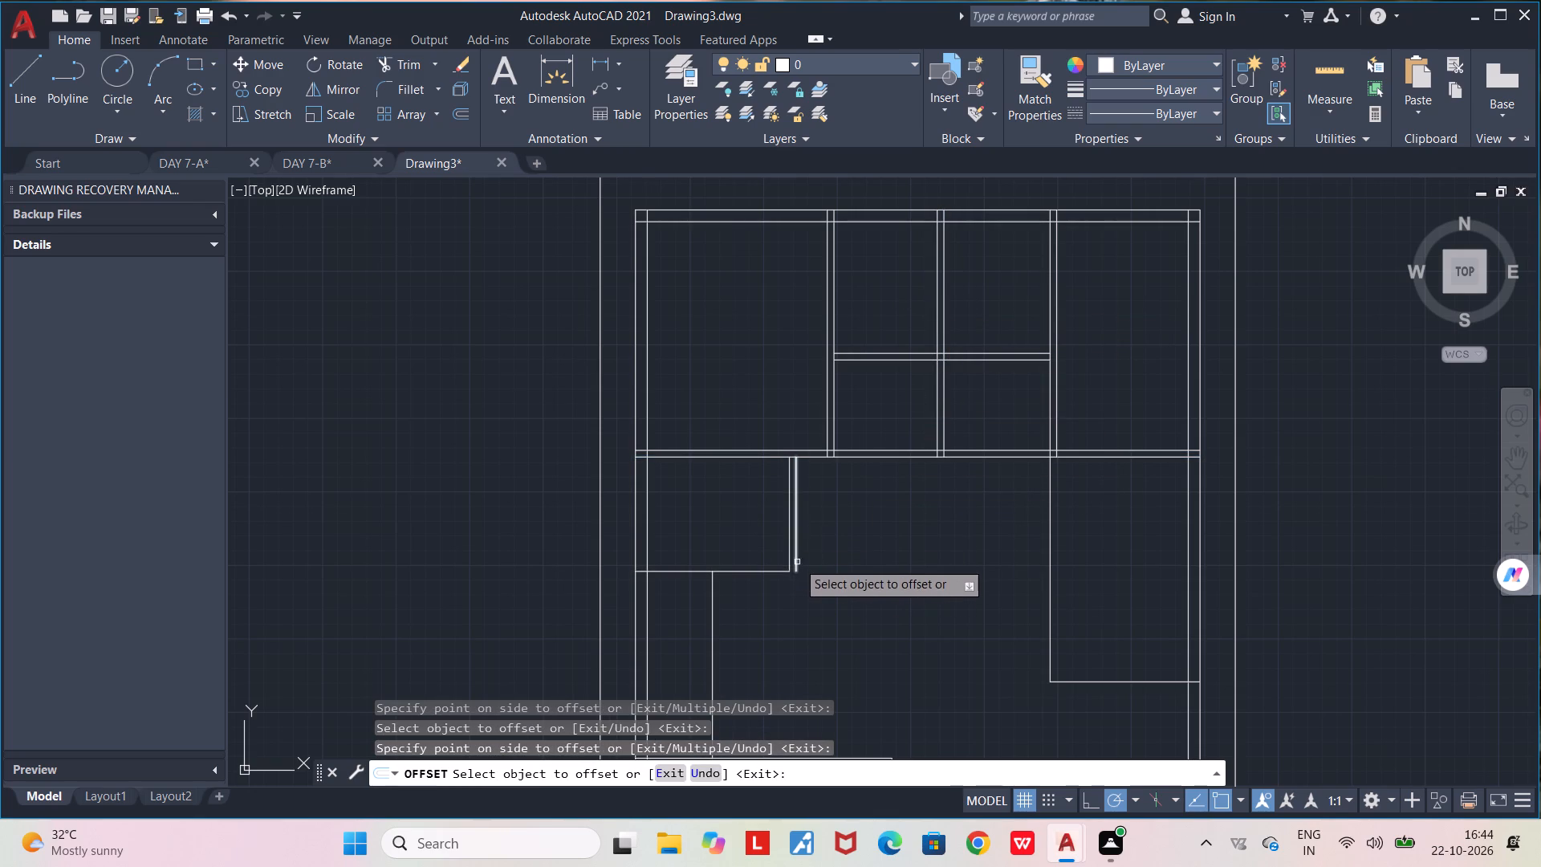
pyautogui.click(790, 551)
pyautogui.click(775, 546)
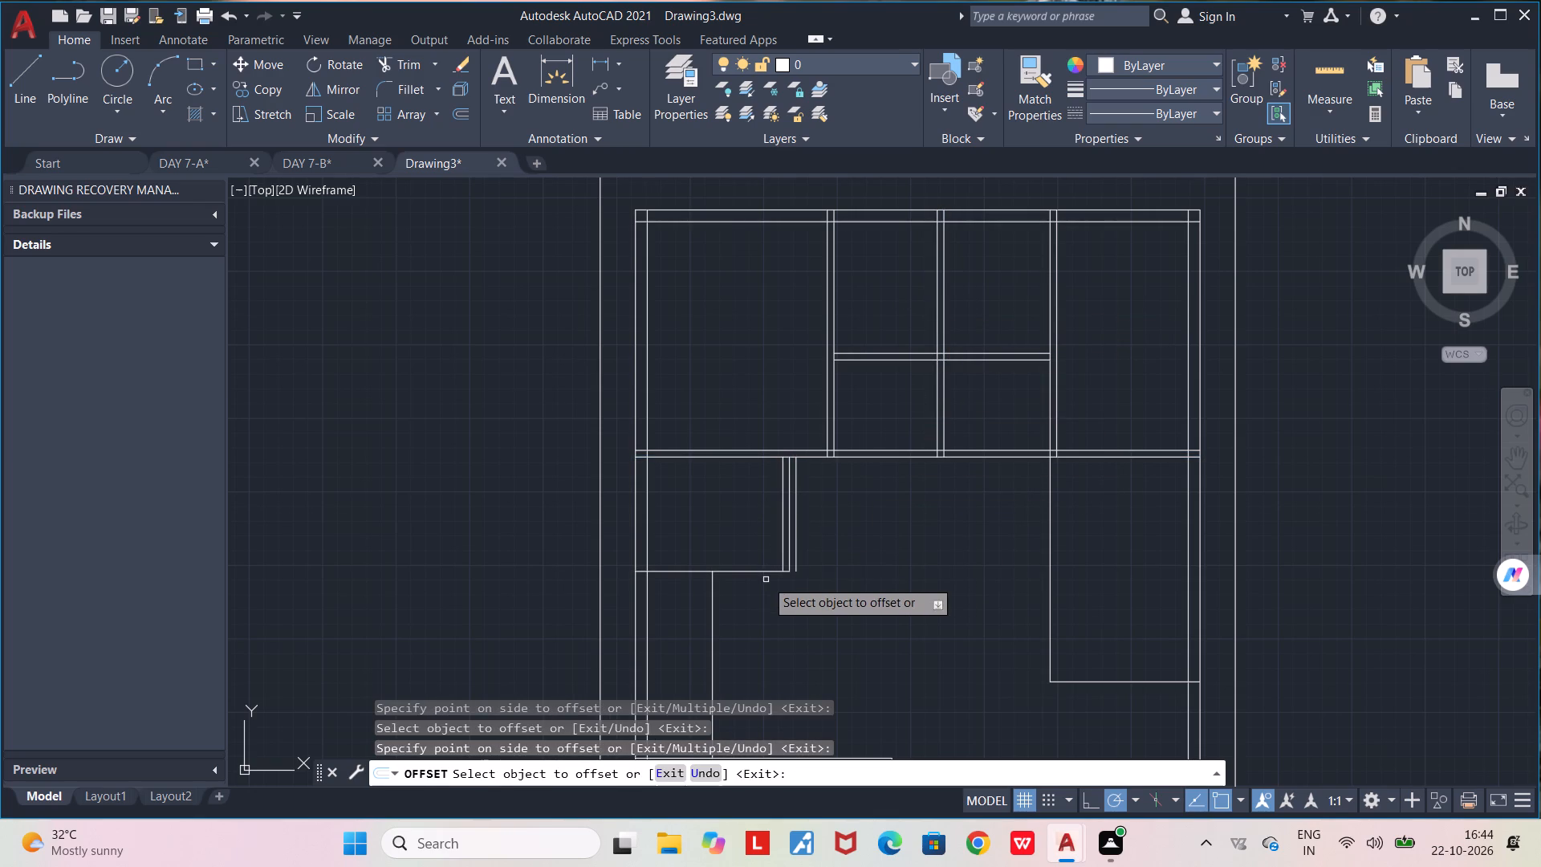
pyautogui.click(761, 568)
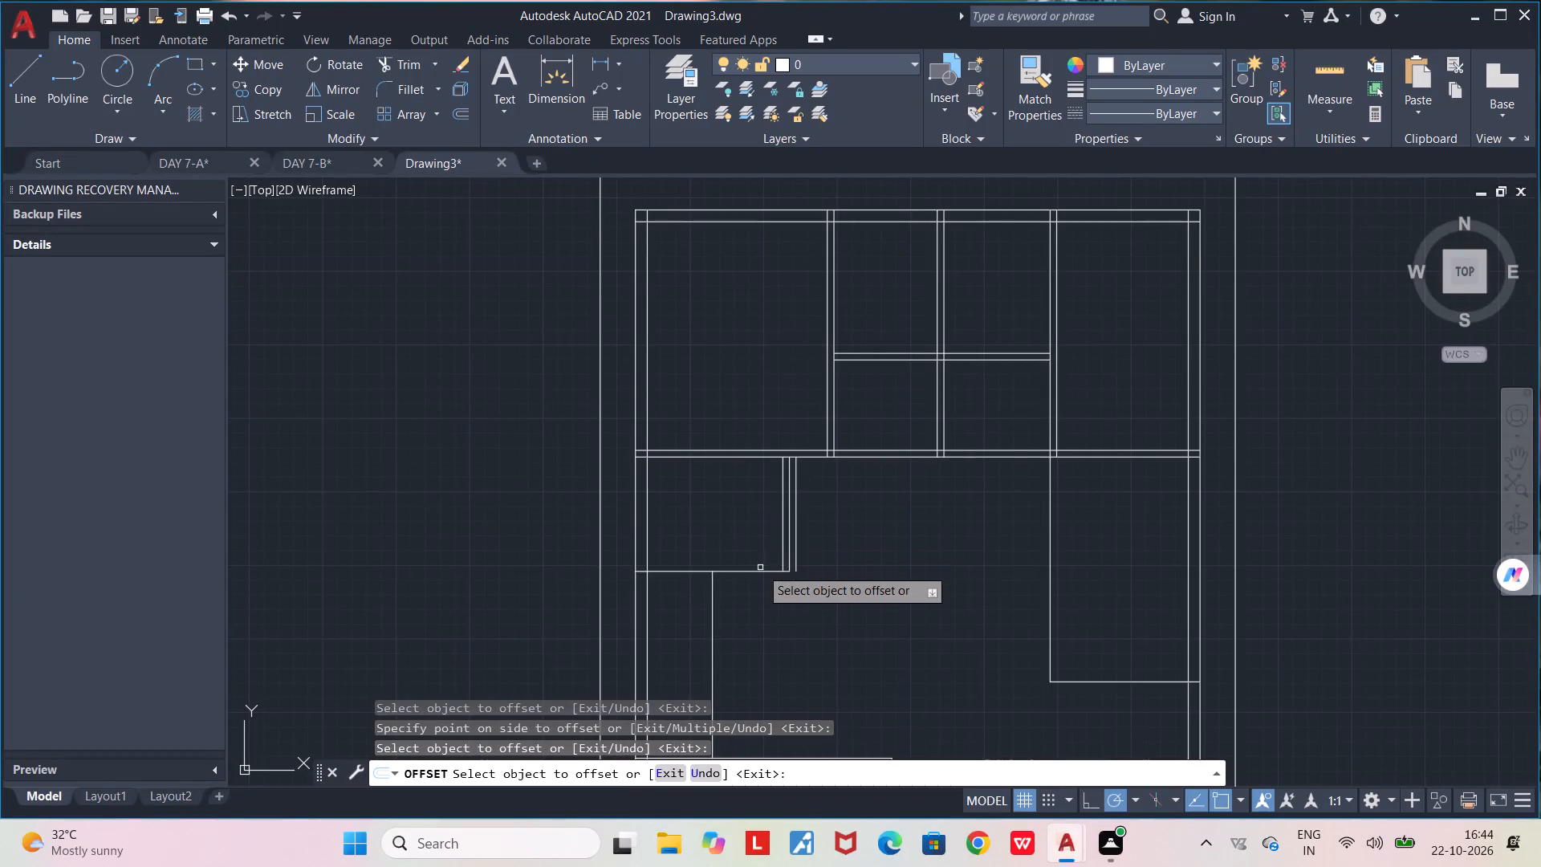
pyautogui.click(760, 572)
pyautogui.click(762, 541)
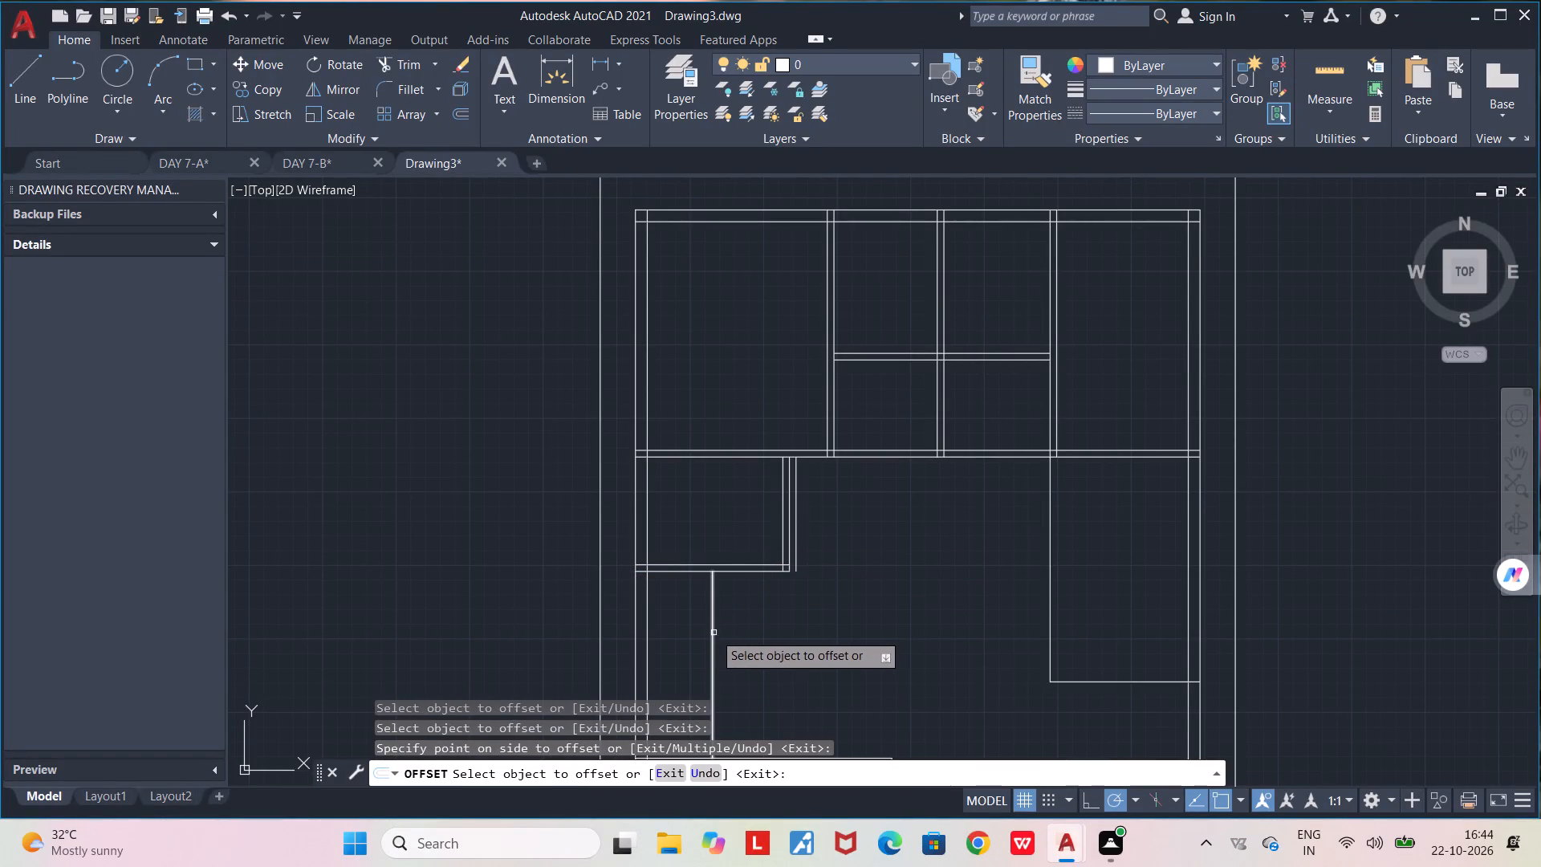
pyautogui.click(714, 633)
pyautogui.click(729, 642)
# Offset the left and bottom walls of the room on the plan's right side 4.5" into the room.
pyautogui.moveTo(756, 671); pyautogui.dragTo(747, 499, button='middle')
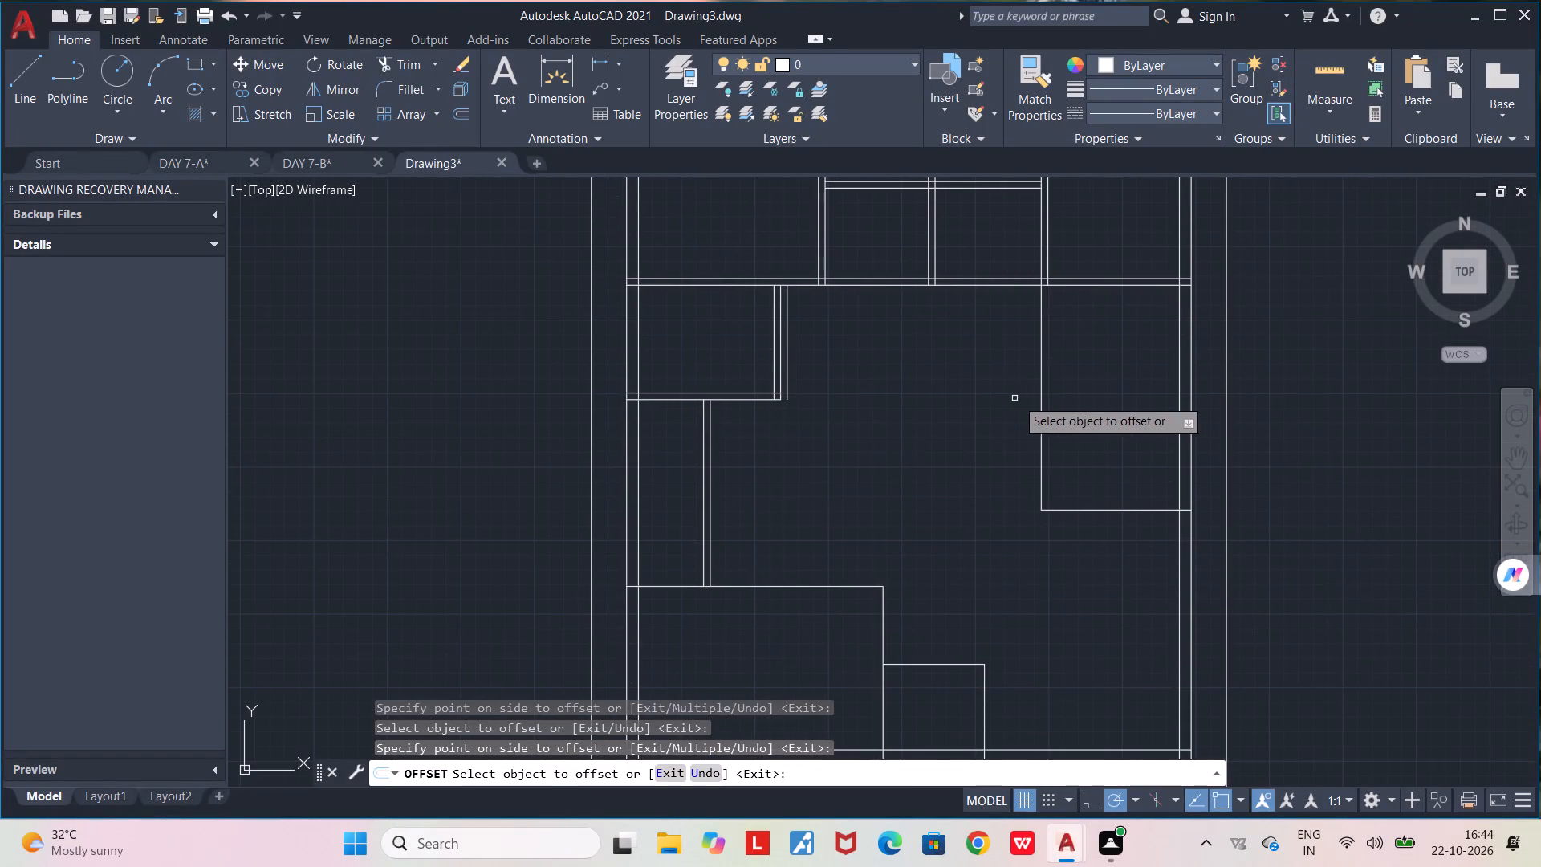
pyautogui.click(1042, 408)
pyautogui.click(1049, 417)
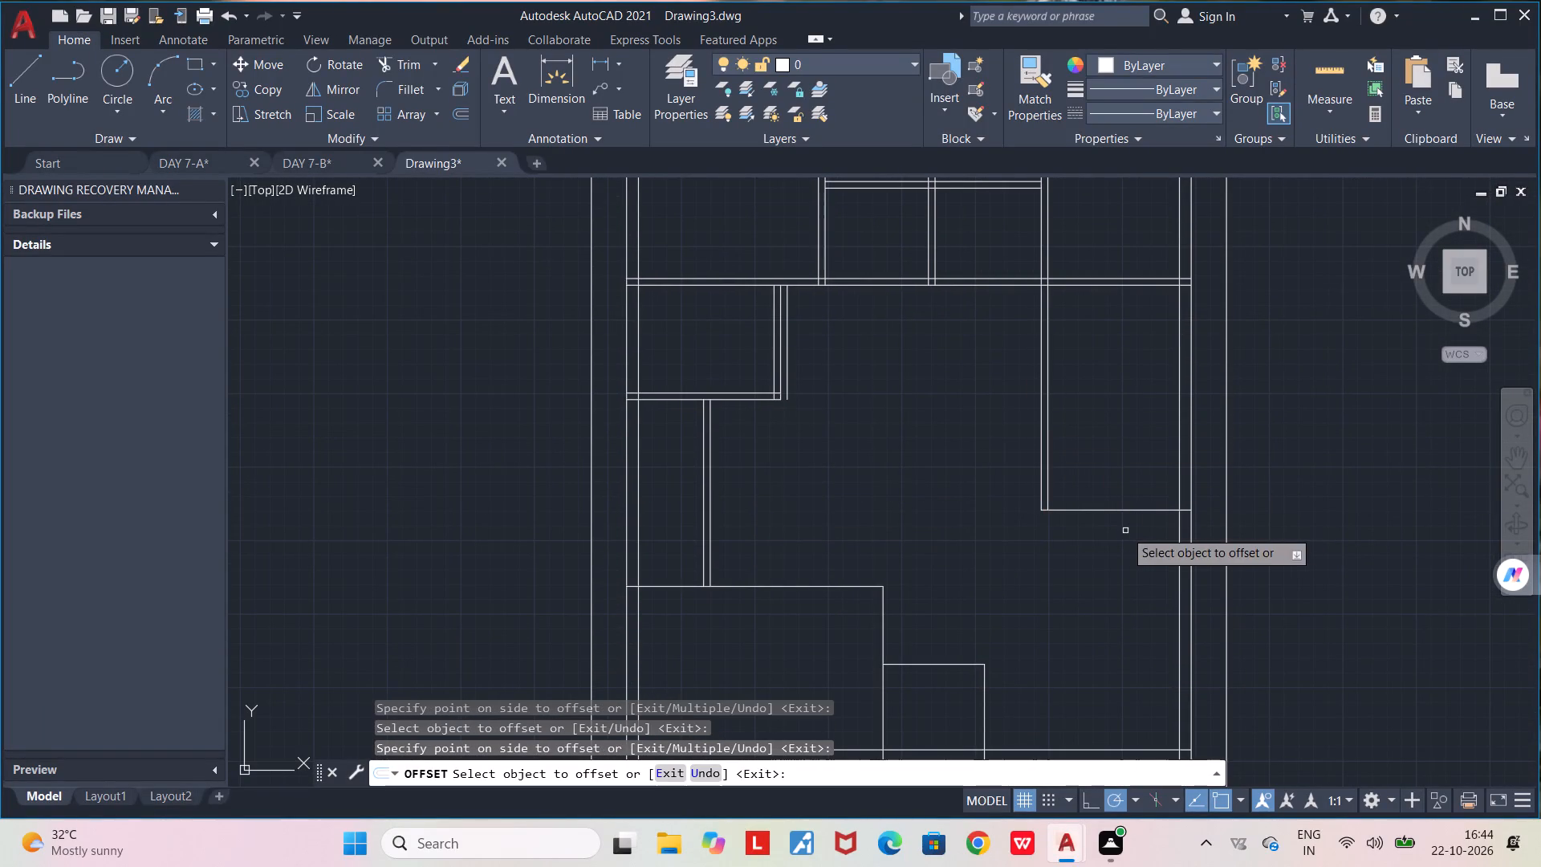
pyautogui.click(1102, 511)
pyautogui.click(1102, 485)
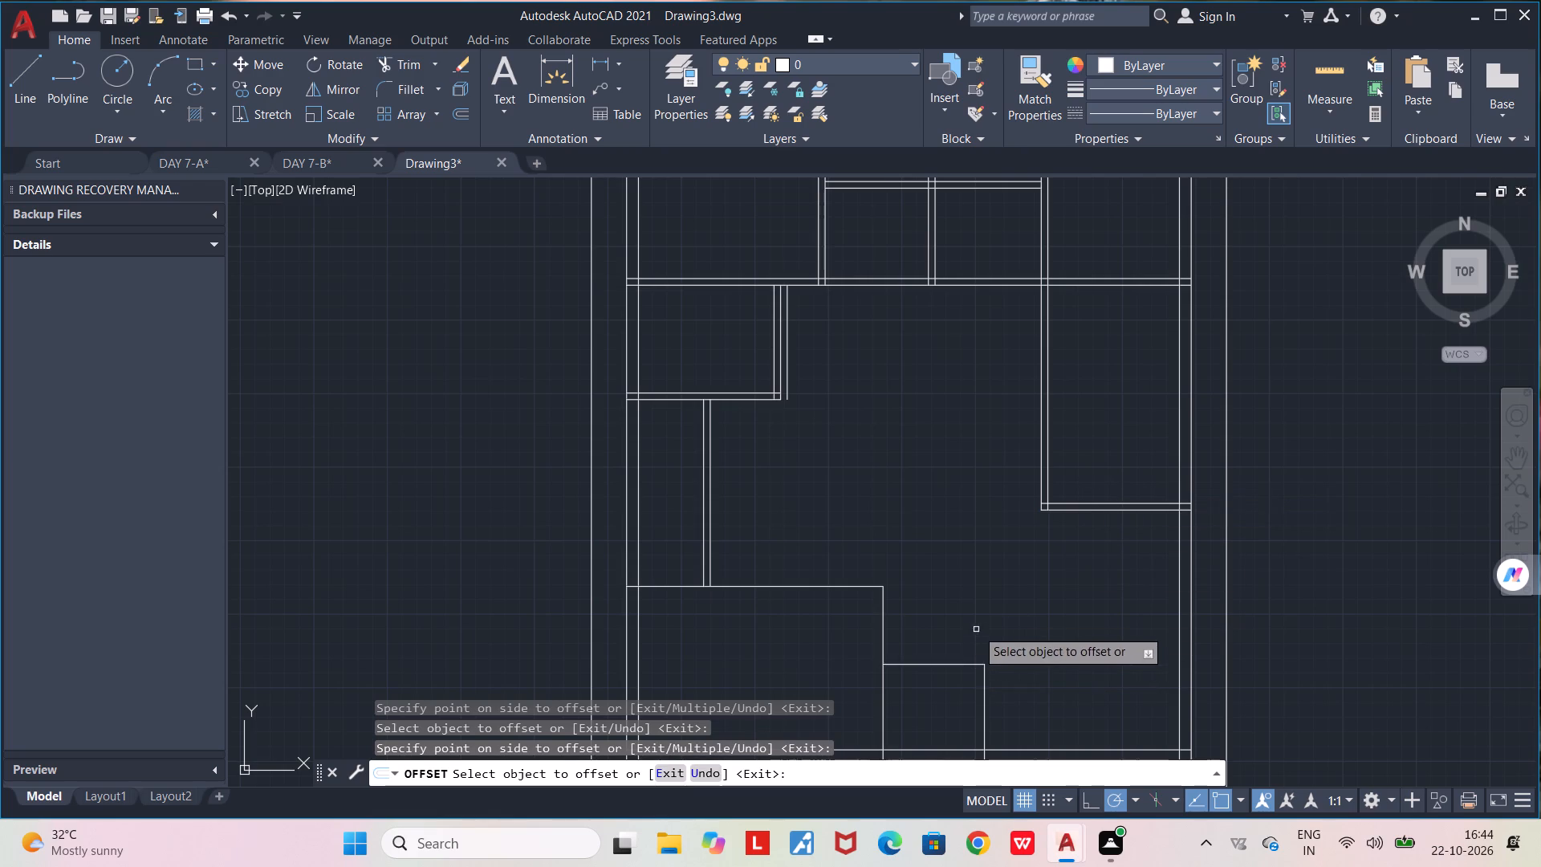
# Offset both segments of the bottom-left room's top wall 4.5" downward and its right wall 4.5" inward.
pyautogui.moveTo(972, 603); pyautogui.dragTo(1027, 475, button='middle')
pyautogui.click(860, 460)
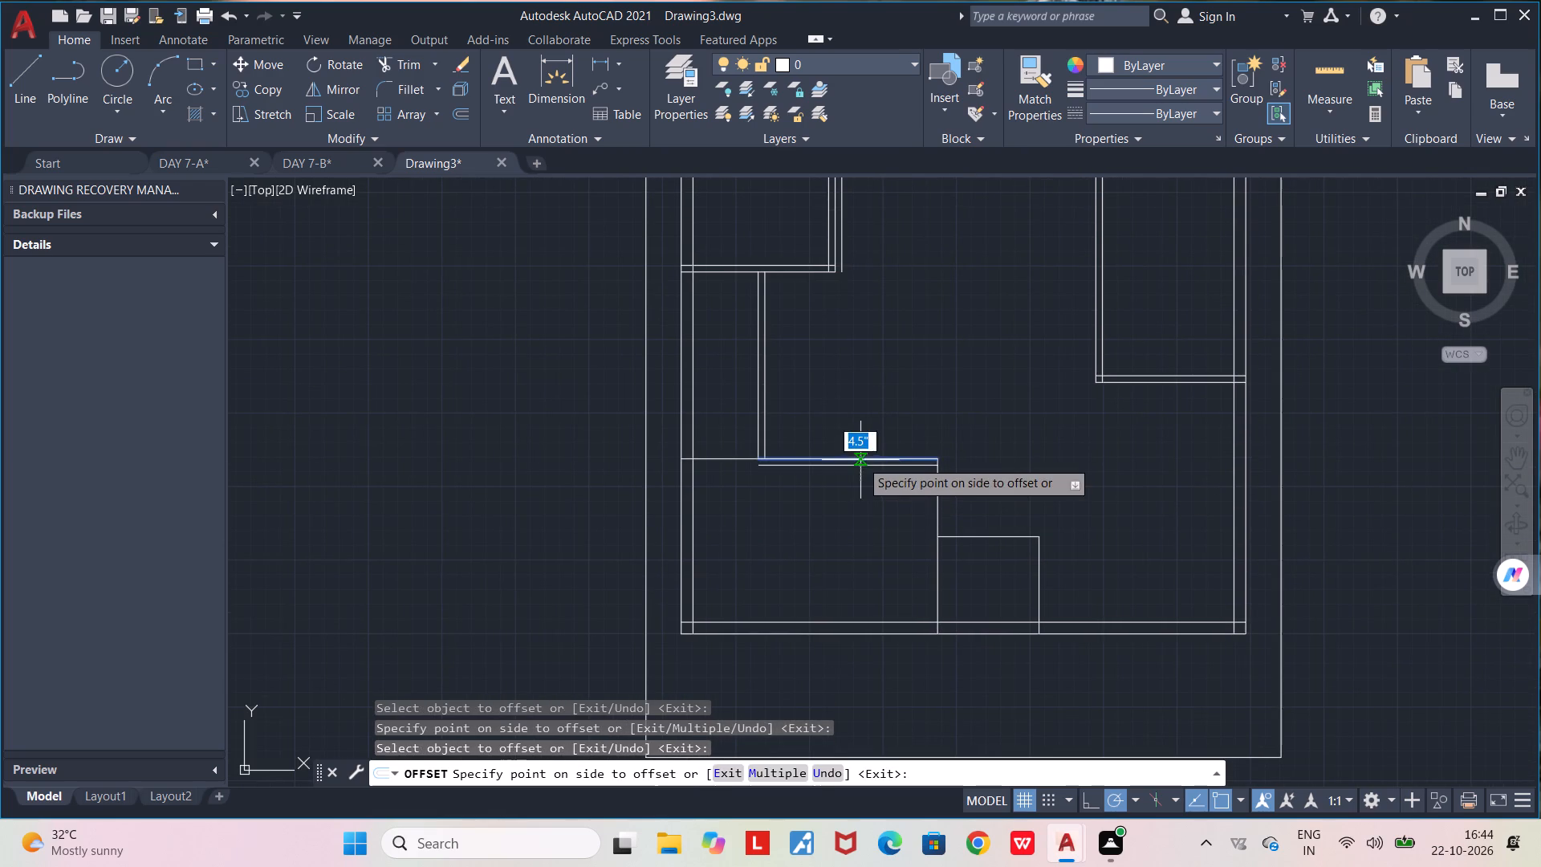
pyautogui.click(850, 507)
pyautogui.click(725, 457)
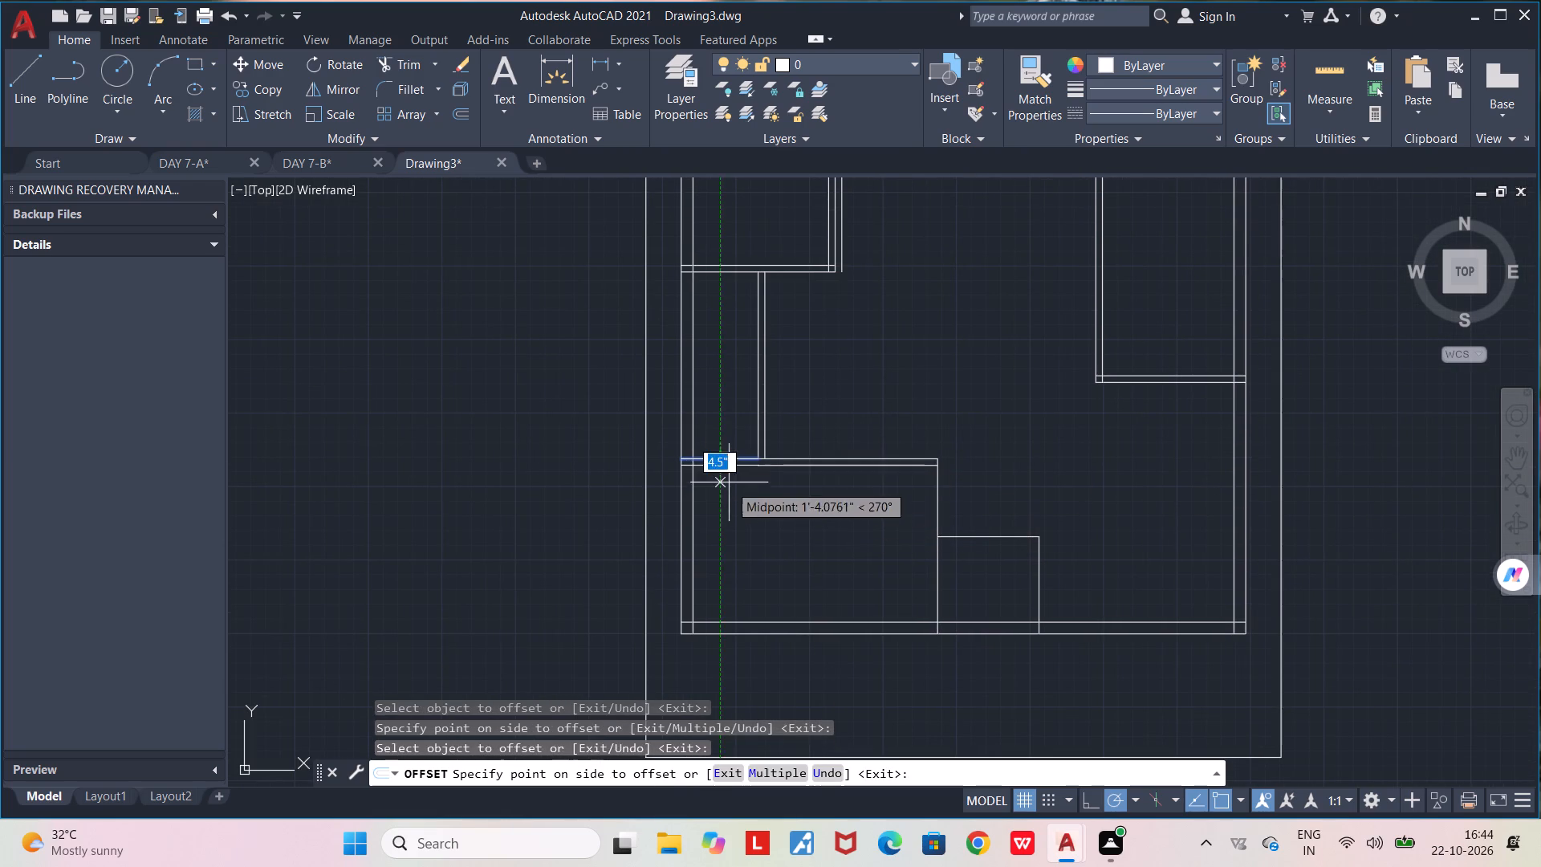
pyautogui.click(730, 489)
pyautogui.click(940, 521)
pyautogui.click(898, 523)
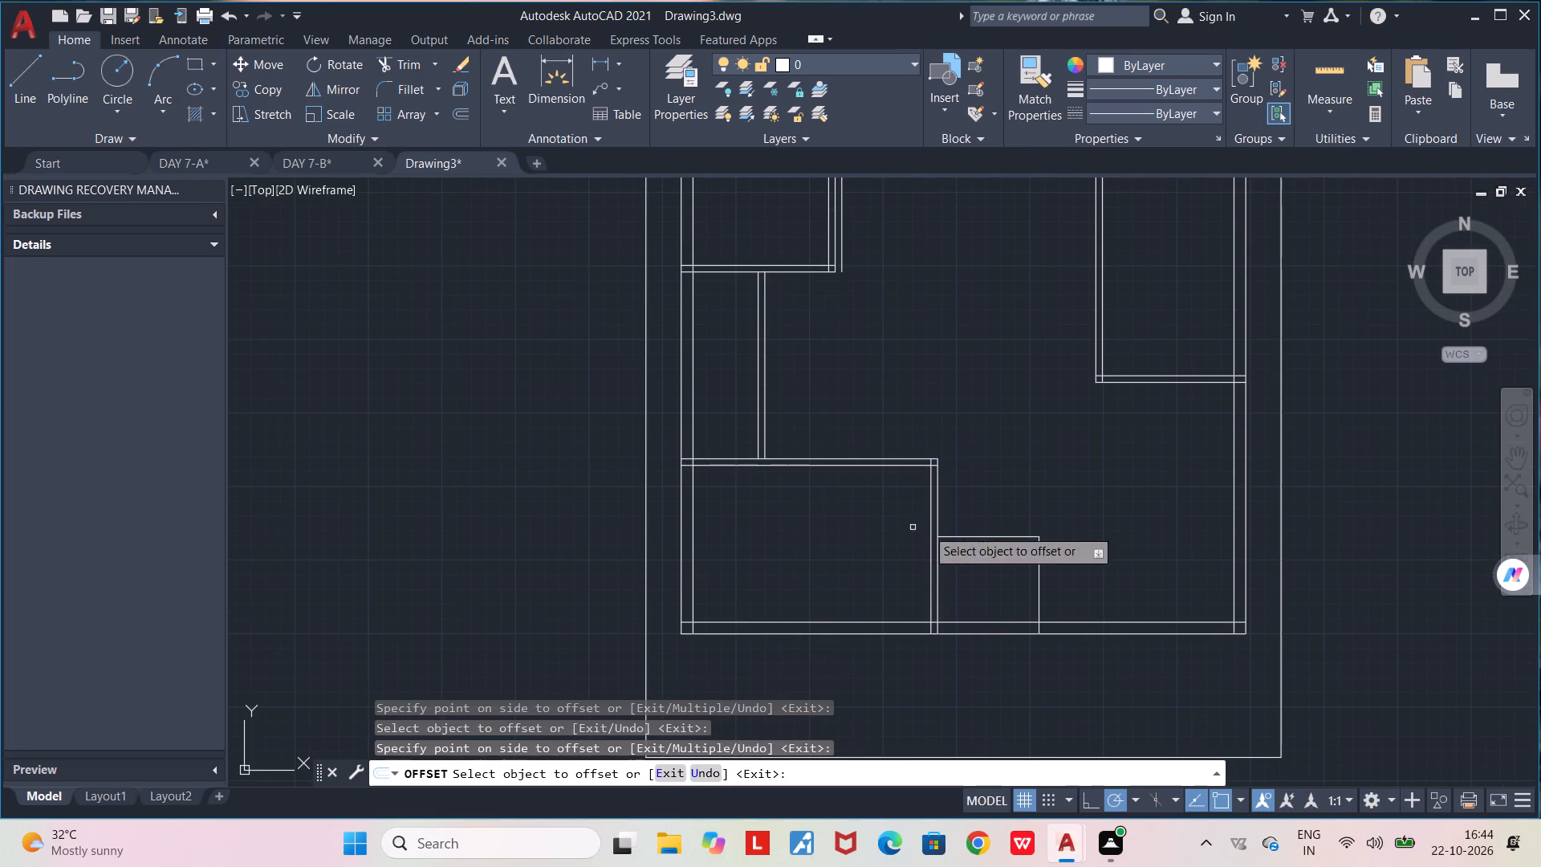
# Offset the top and right walls of the small bottom-middle room 4.5" inward.
pyautogui.click(998, 536)
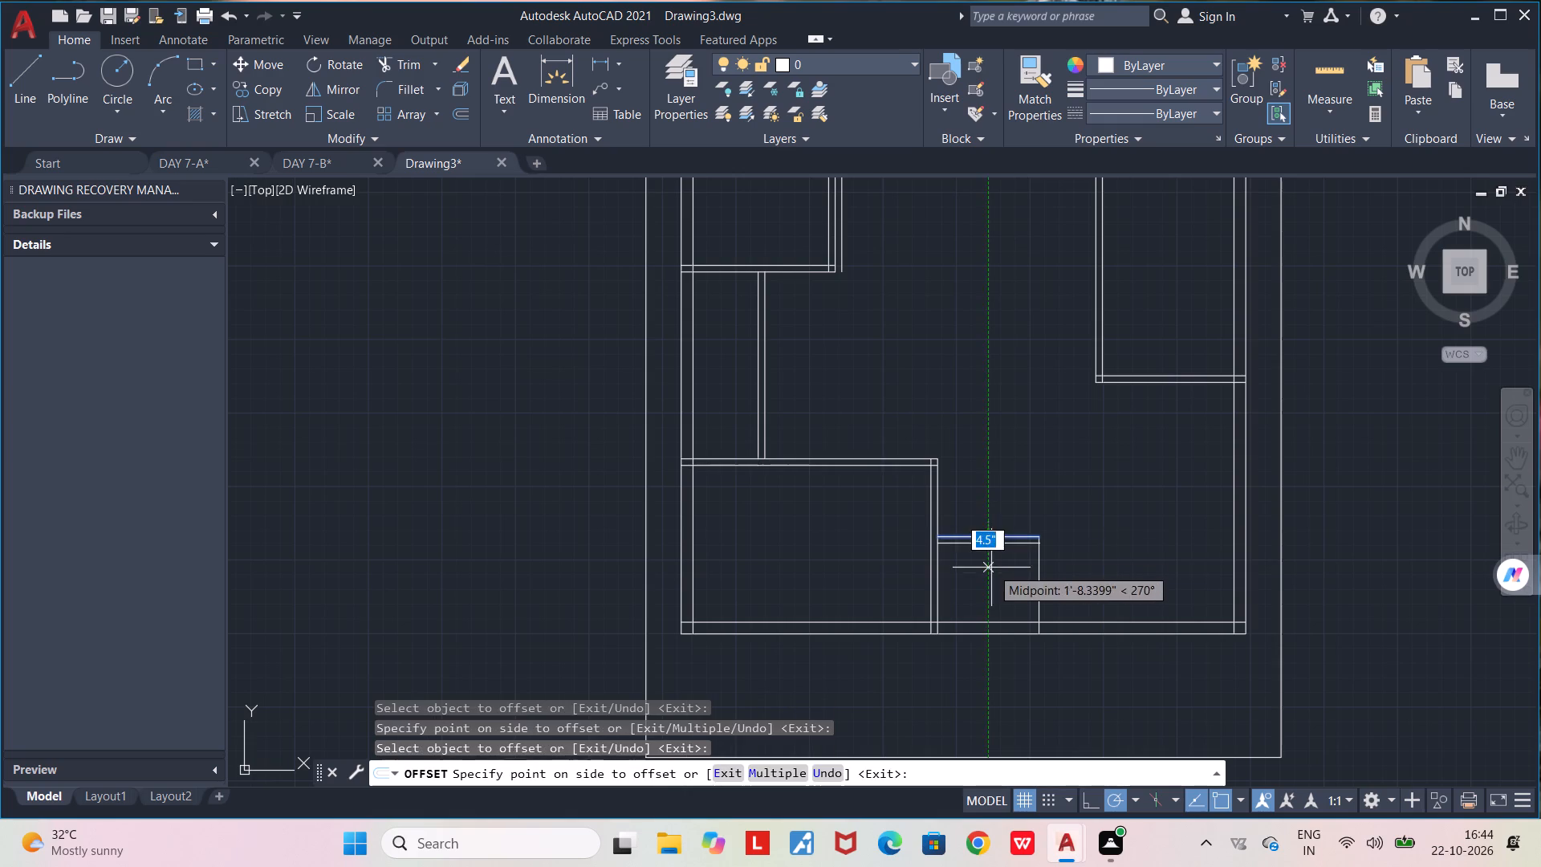
pyautogui.click(991, 568)
pyautogui.scroll(1, 1055, 612)
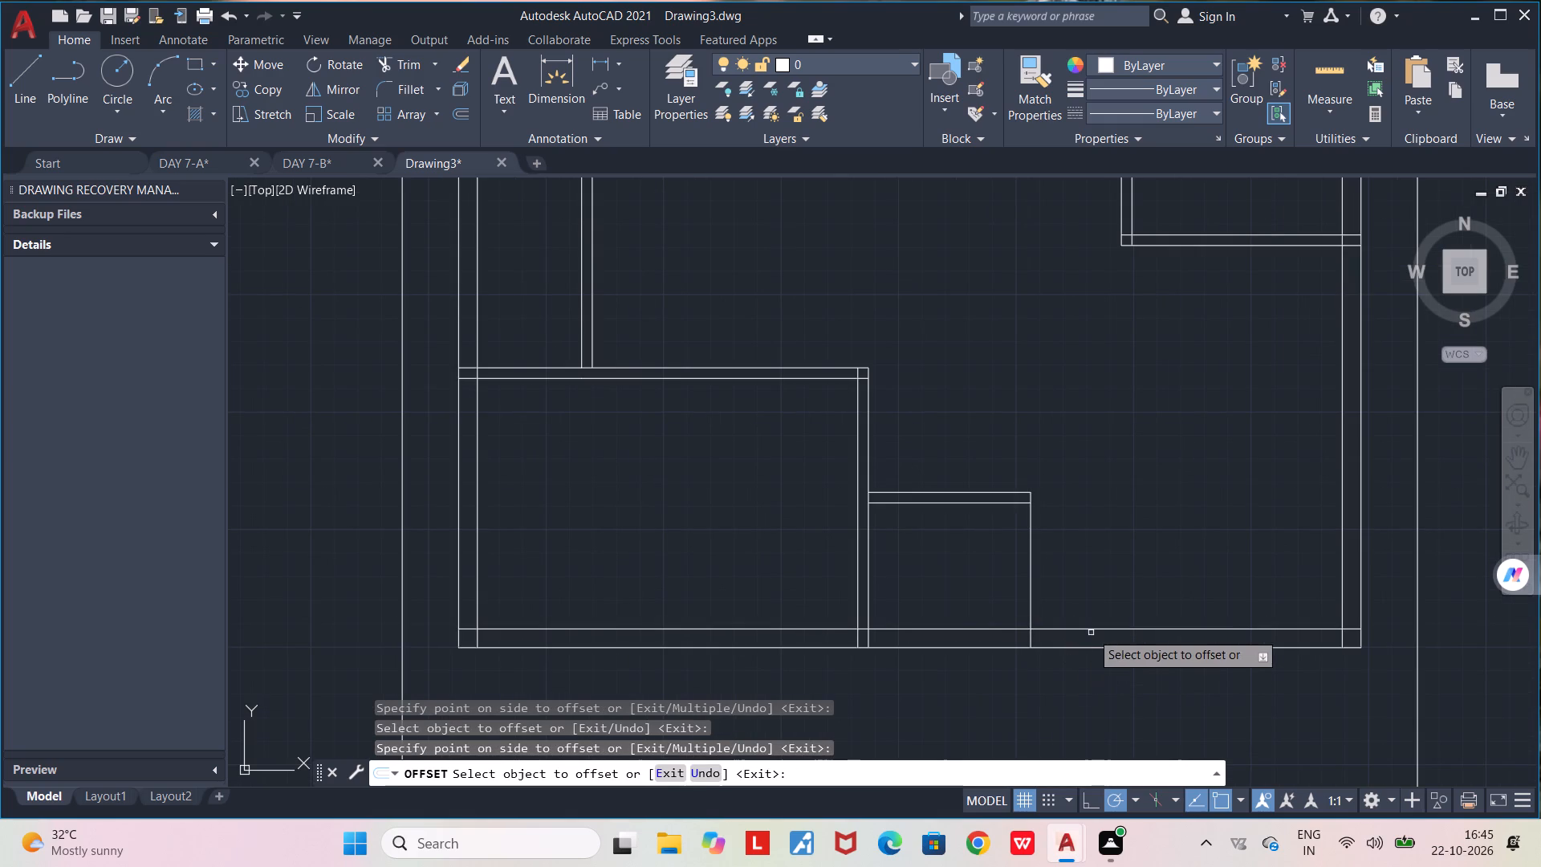
pyautogui.click(1031, 588)
pyautogui.click(997, 583)
pyautogui.moveTo(989, 575); pyautogui.dragTo(1006, 499, button='middle')
pyautogui.scroll(-3, 1006, 499)
pyautogui.moveTo(1018, 397); pyautogui.dragTo(1003, 568, button='middle')
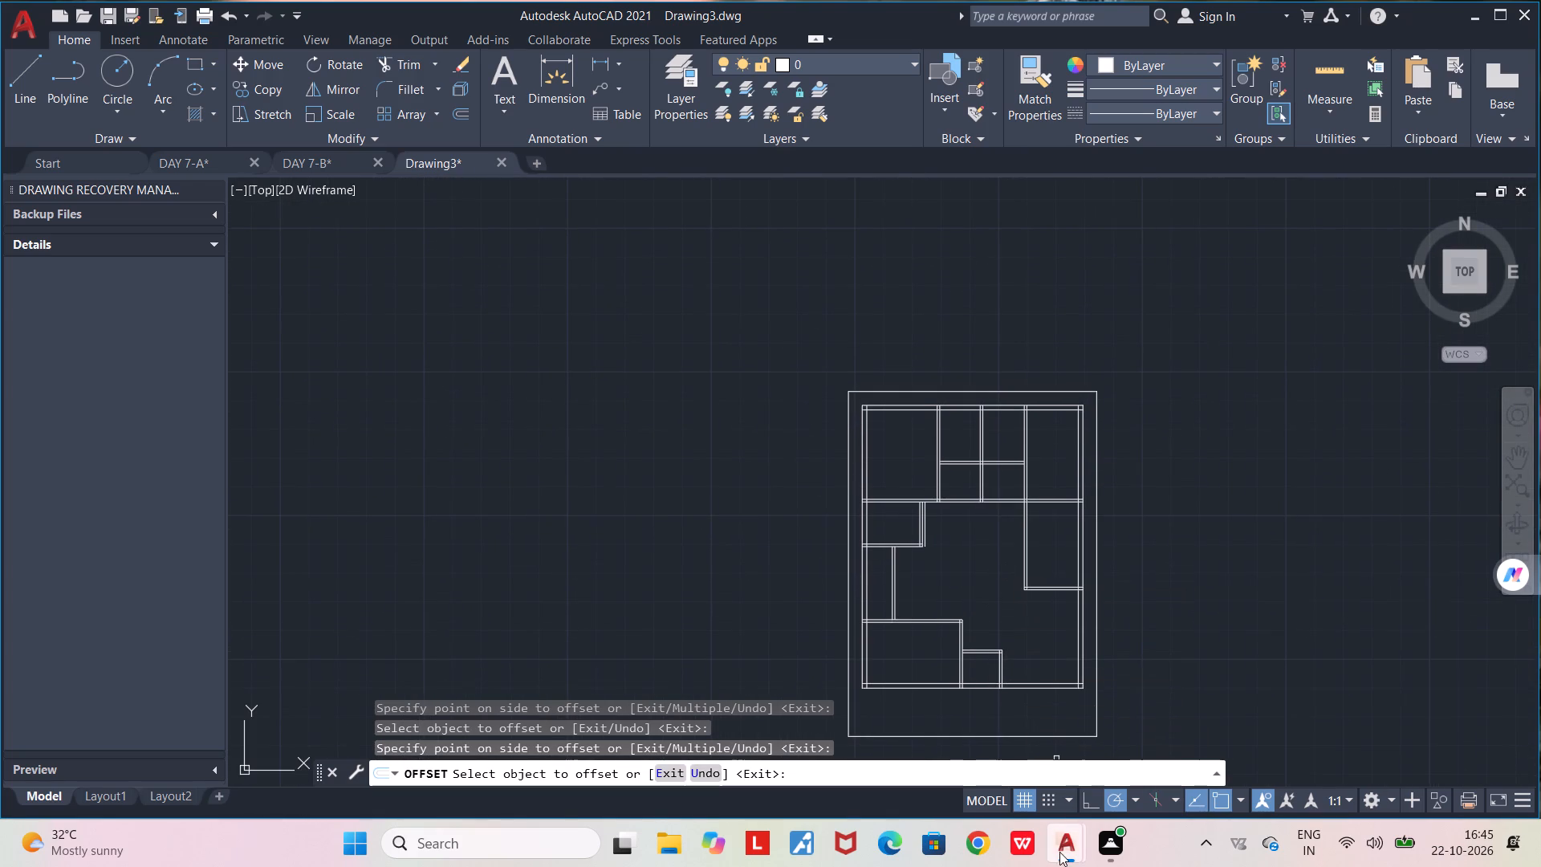
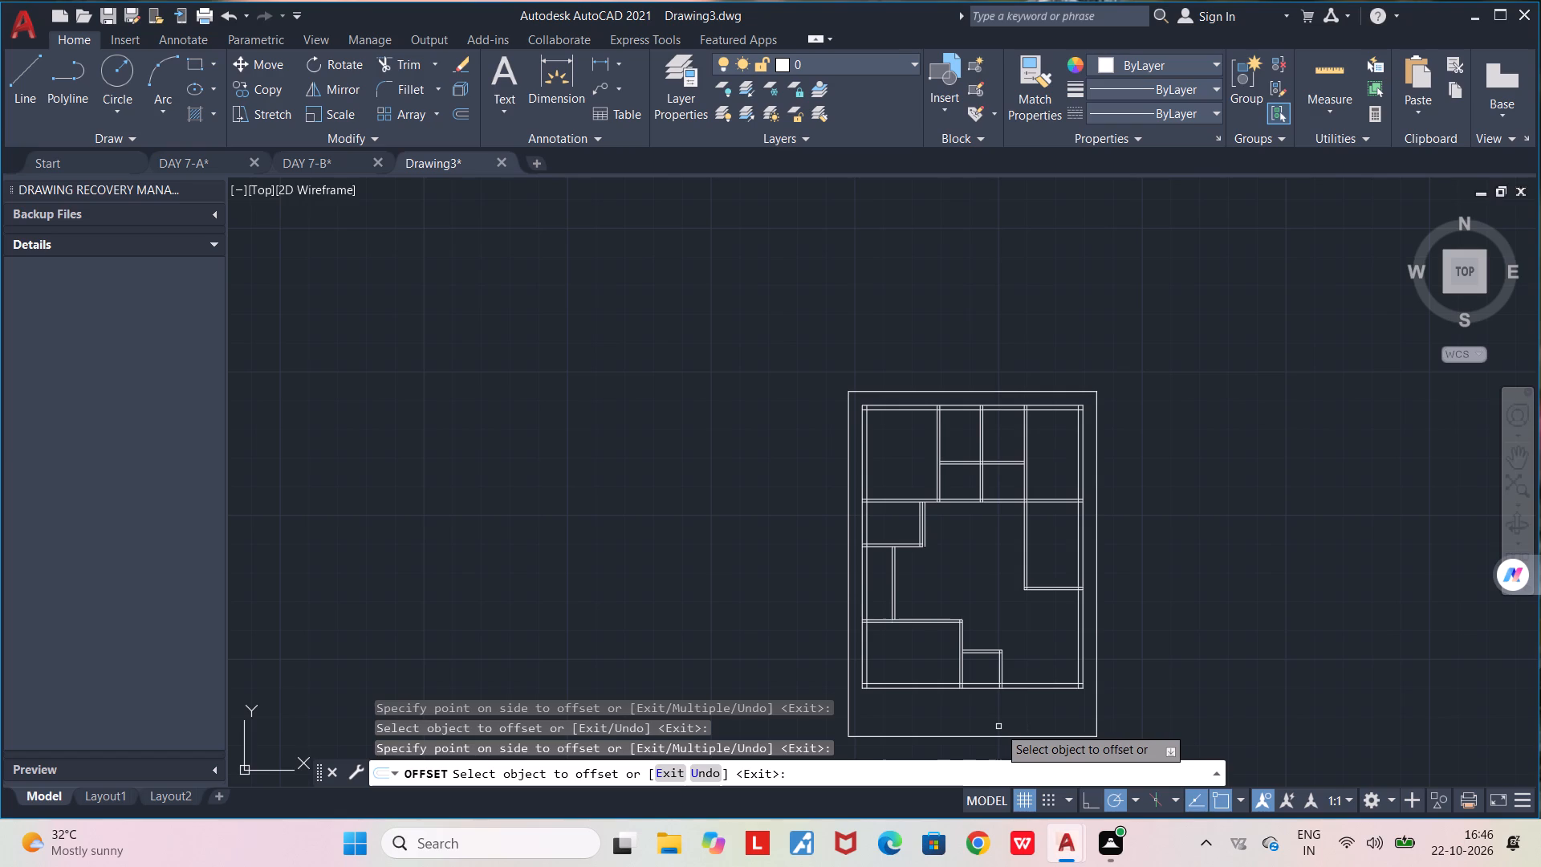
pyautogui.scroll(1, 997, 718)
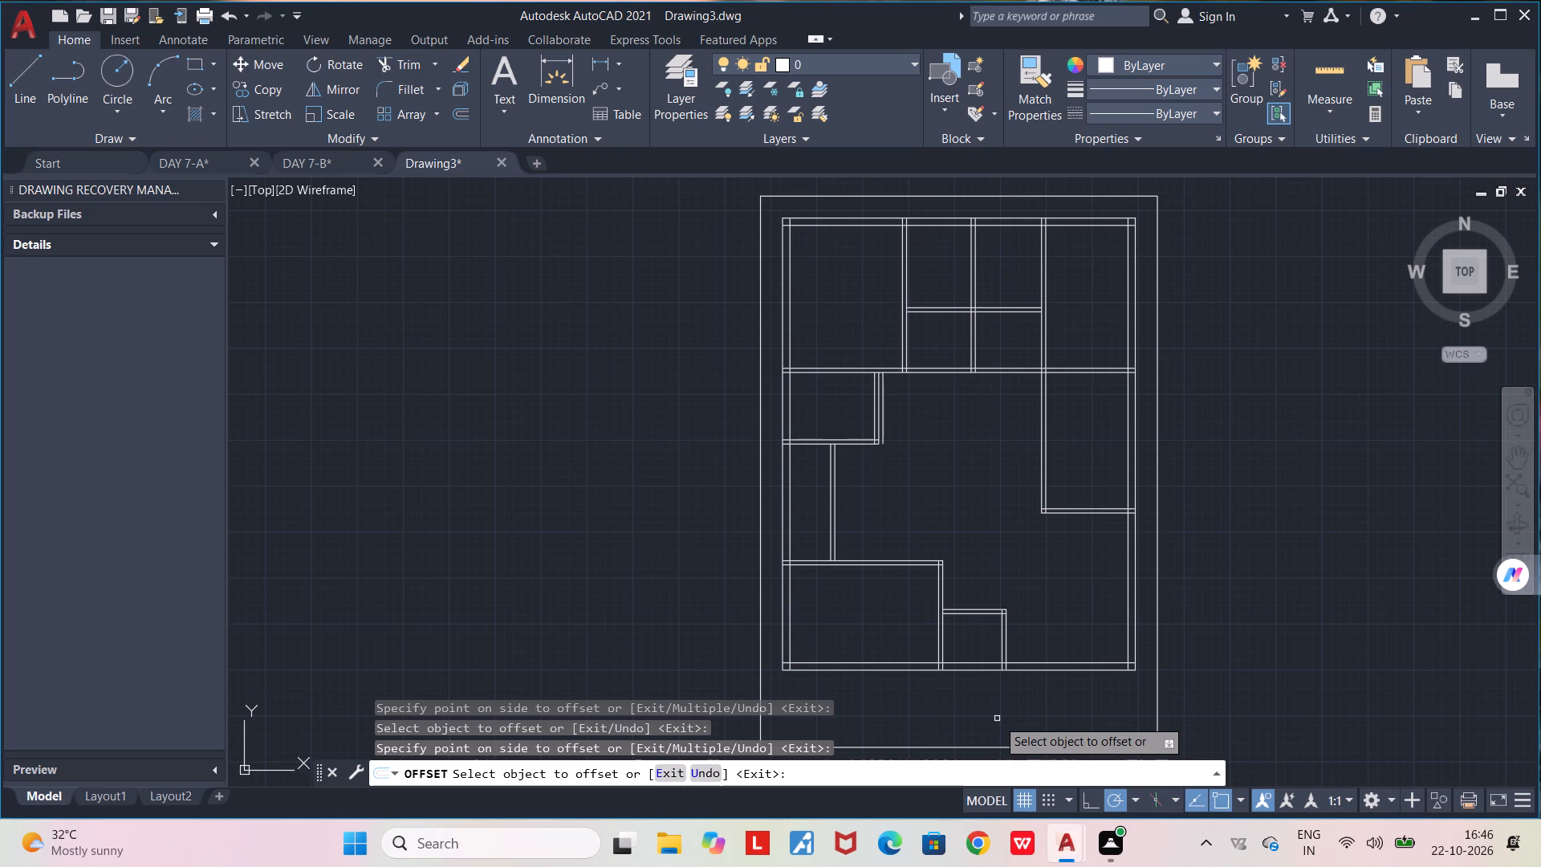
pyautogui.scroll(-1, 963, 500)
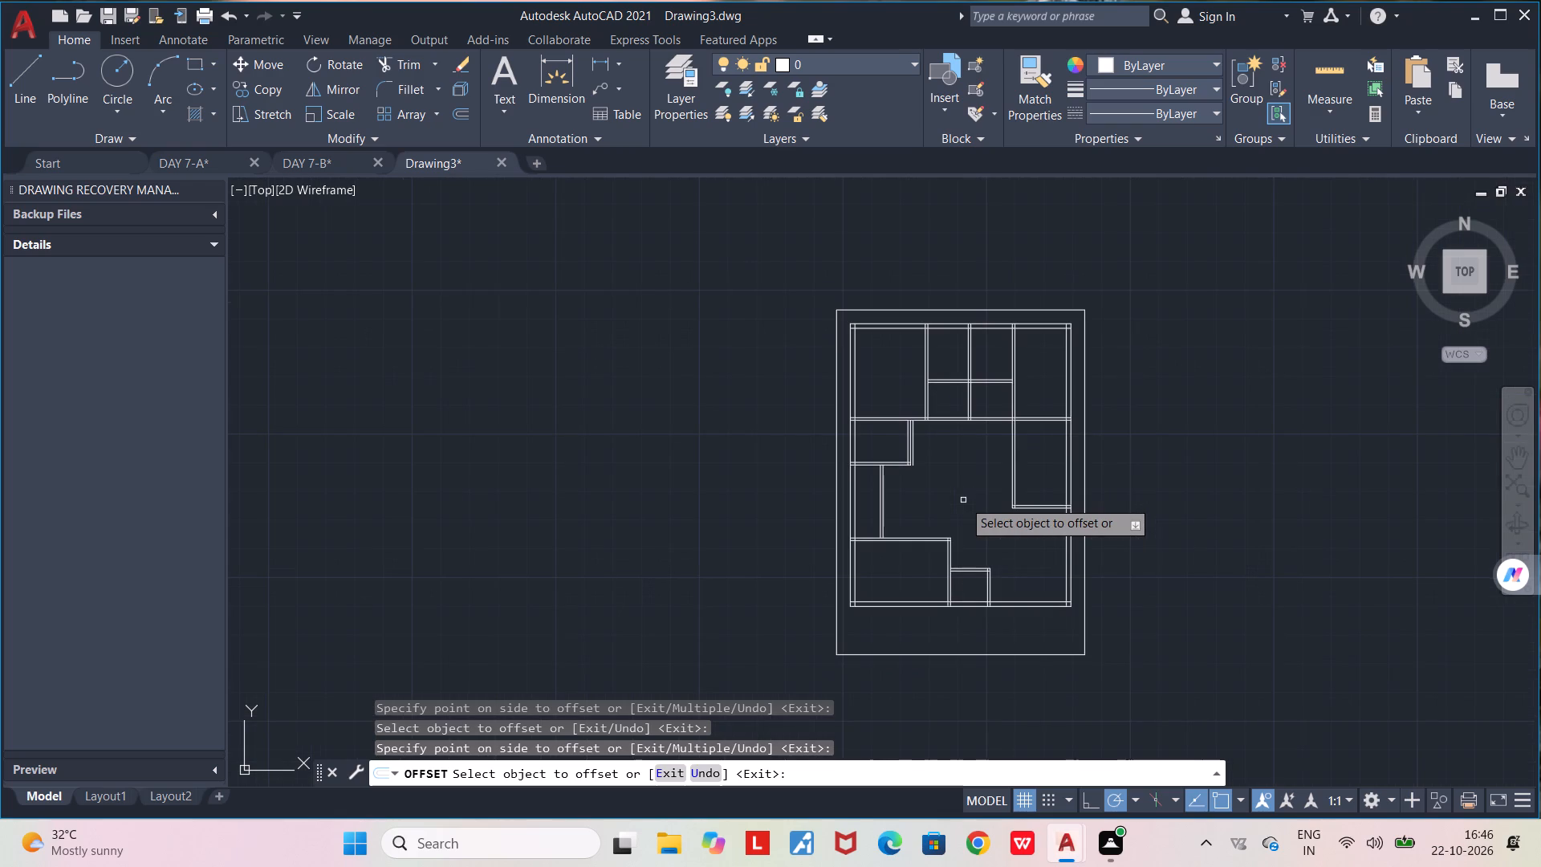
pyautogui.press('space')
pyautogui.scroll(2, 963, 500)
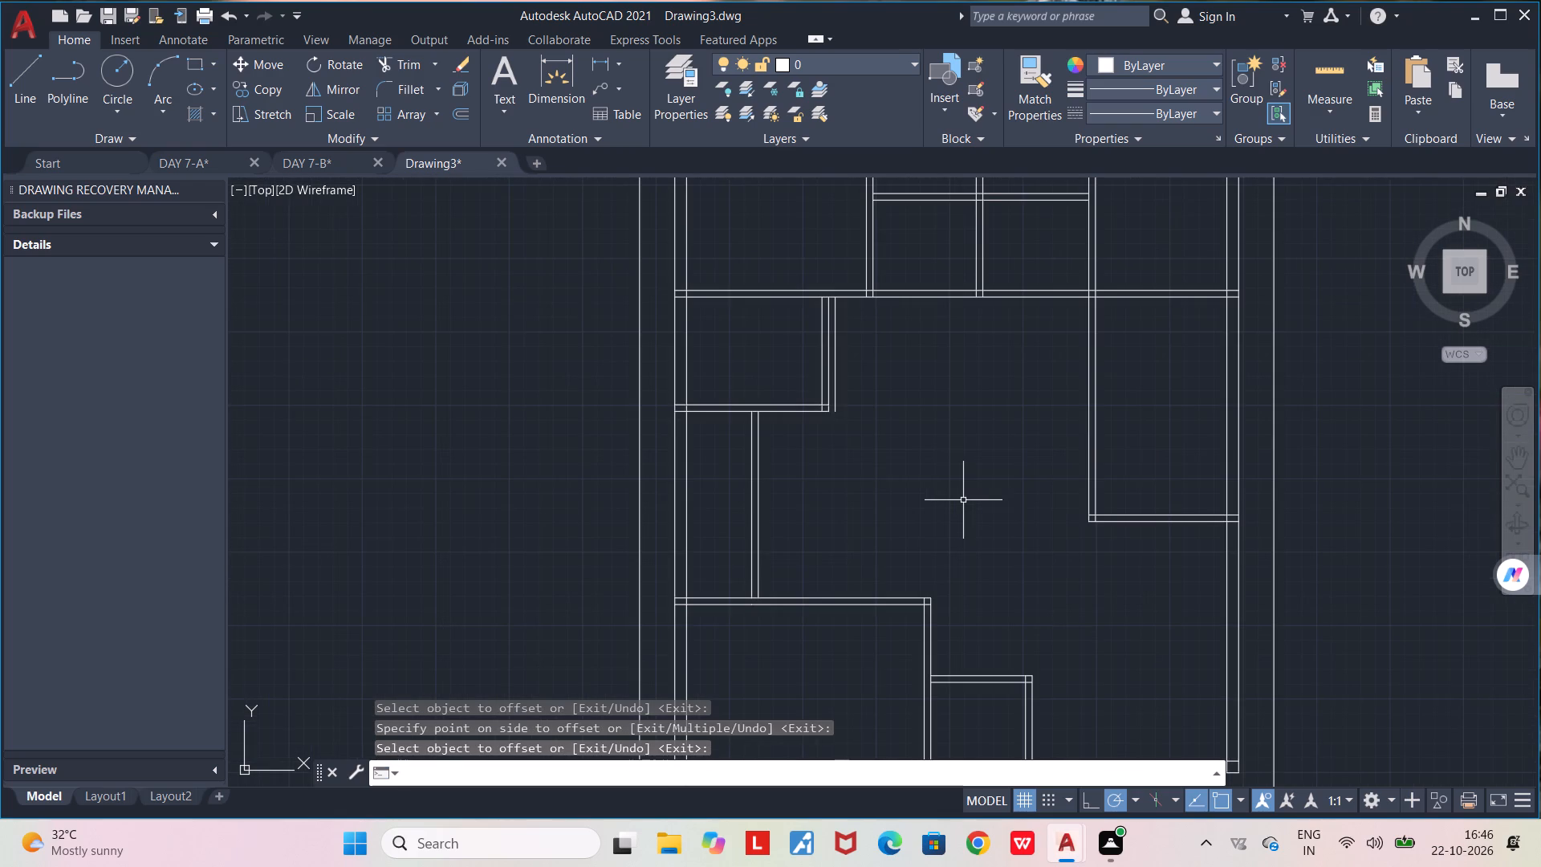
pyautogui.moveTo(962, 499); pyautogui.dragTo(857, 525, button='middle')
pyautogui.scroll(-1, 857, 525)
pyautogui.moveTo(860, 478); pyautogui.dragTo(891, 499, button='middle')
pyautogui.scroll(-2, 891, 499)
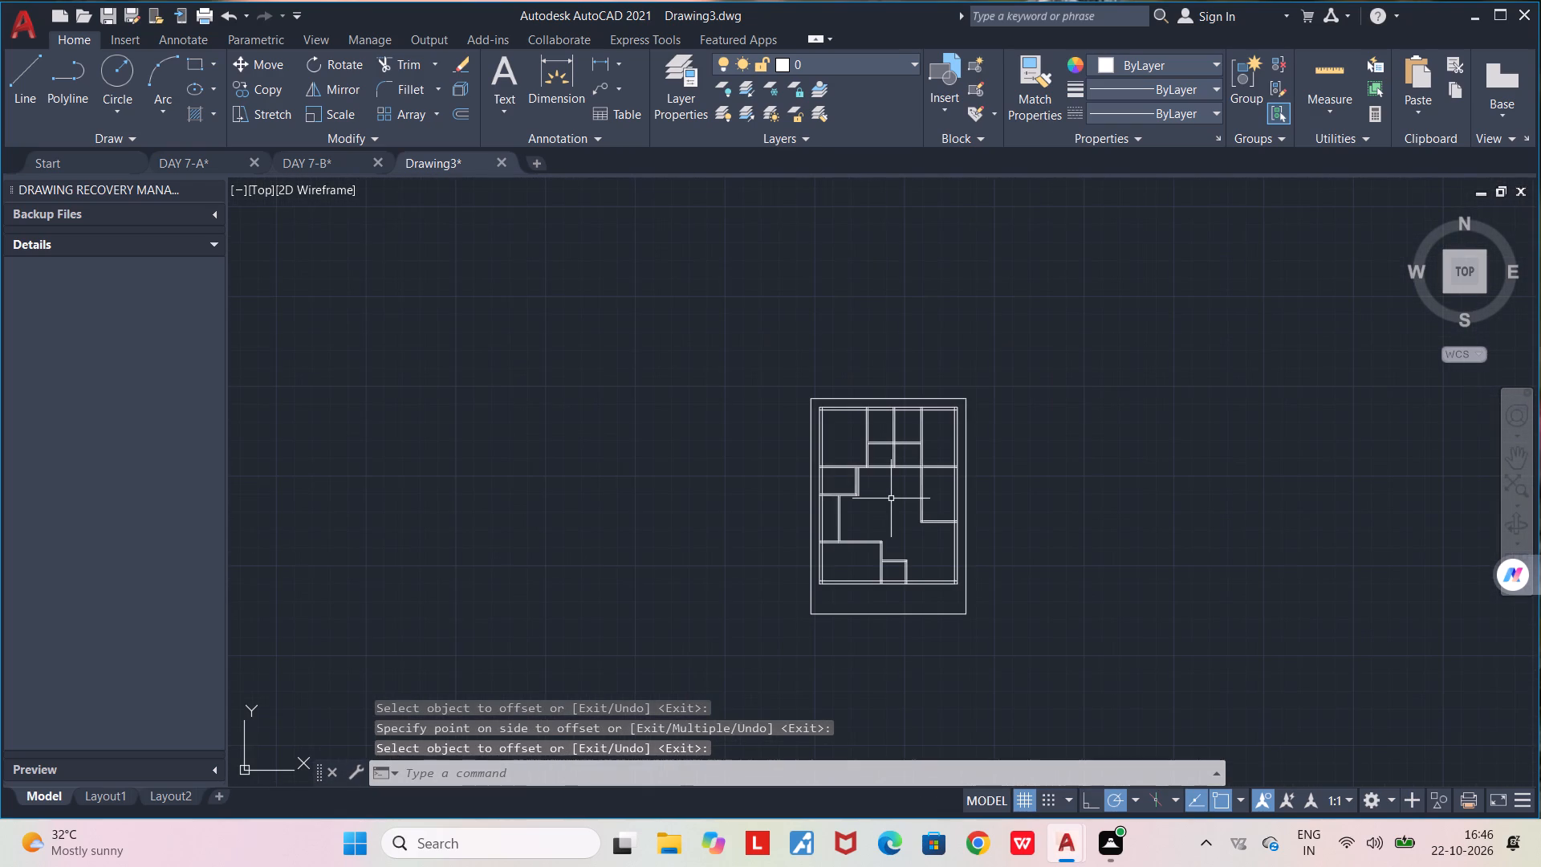
# Draw two horizontal lines continuing both lines of the top-middle rooms' horizontal partition leftward across the vertical wall beside the top-left room.
pyautogui.scroll(2, 879, 515)
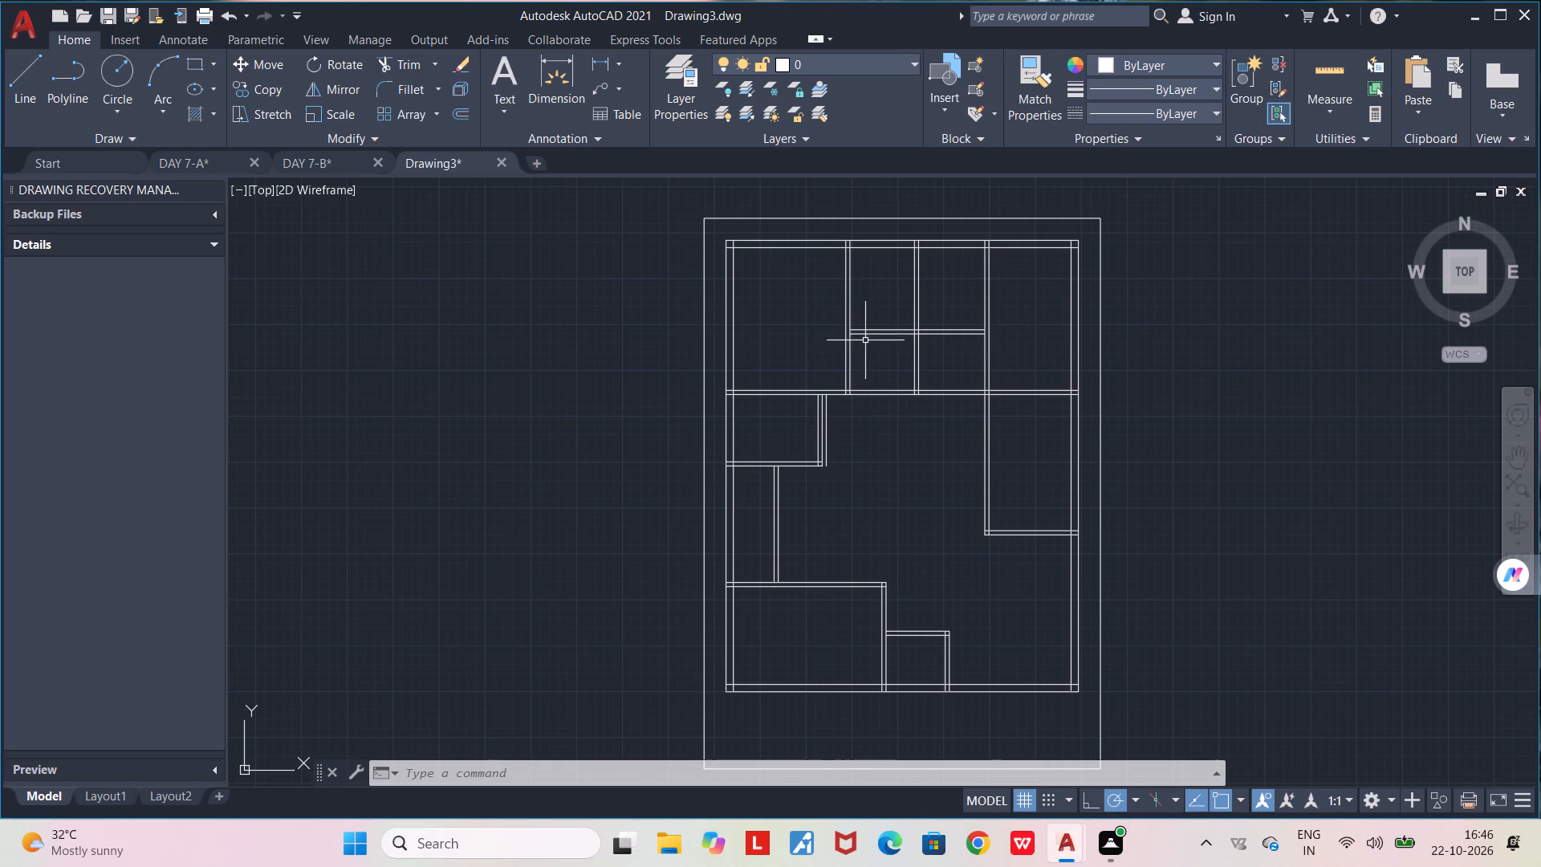
pyautogui.moveTo(873, 385); pyautogui.dragTo(822, 572, button='middle')
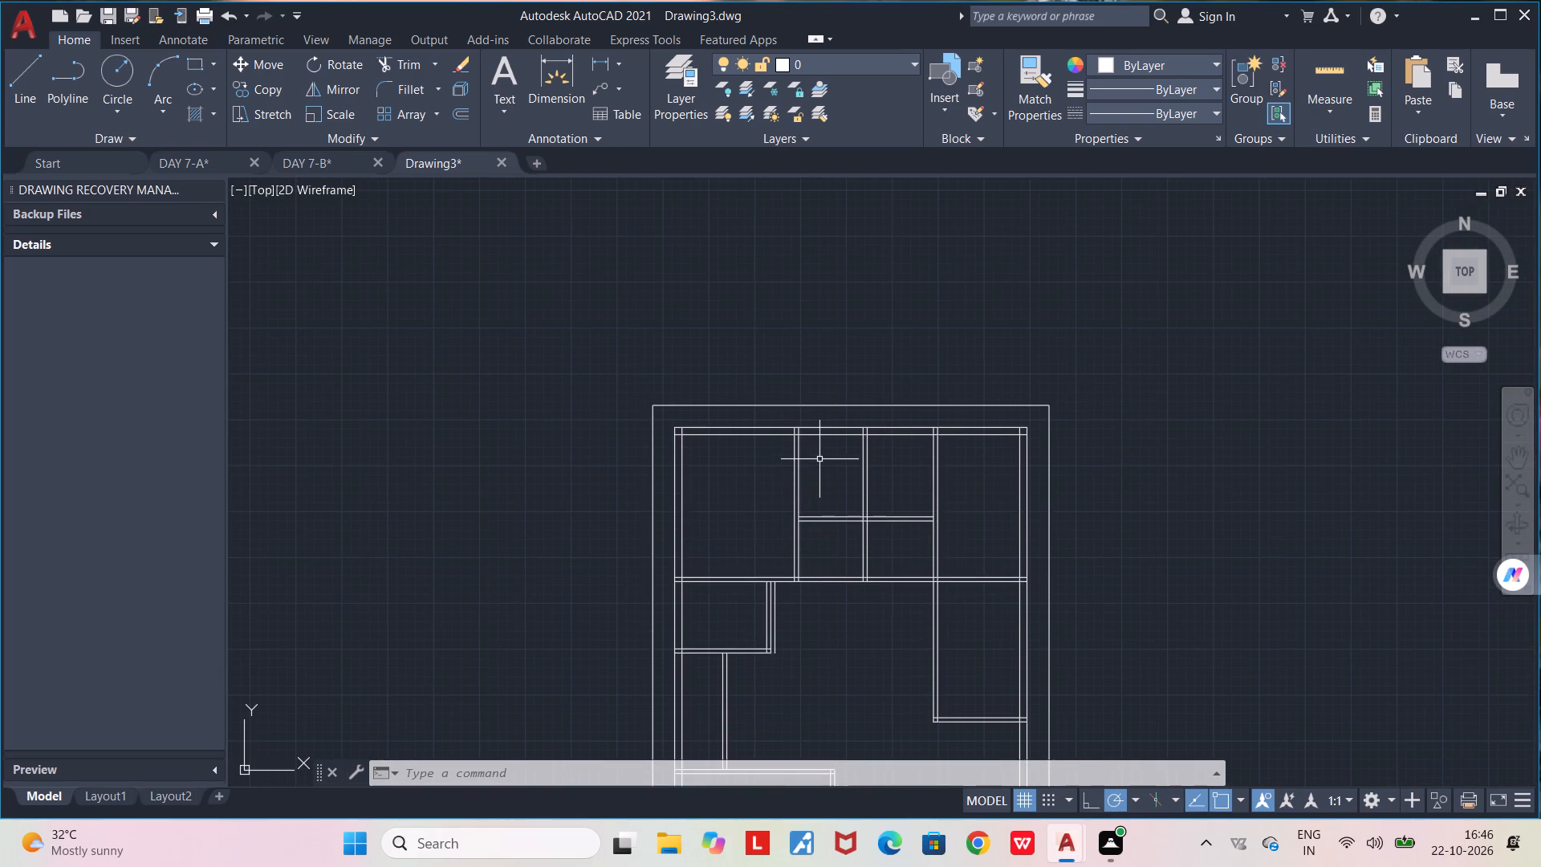
pyautogui.scroll(2, 819, 459)
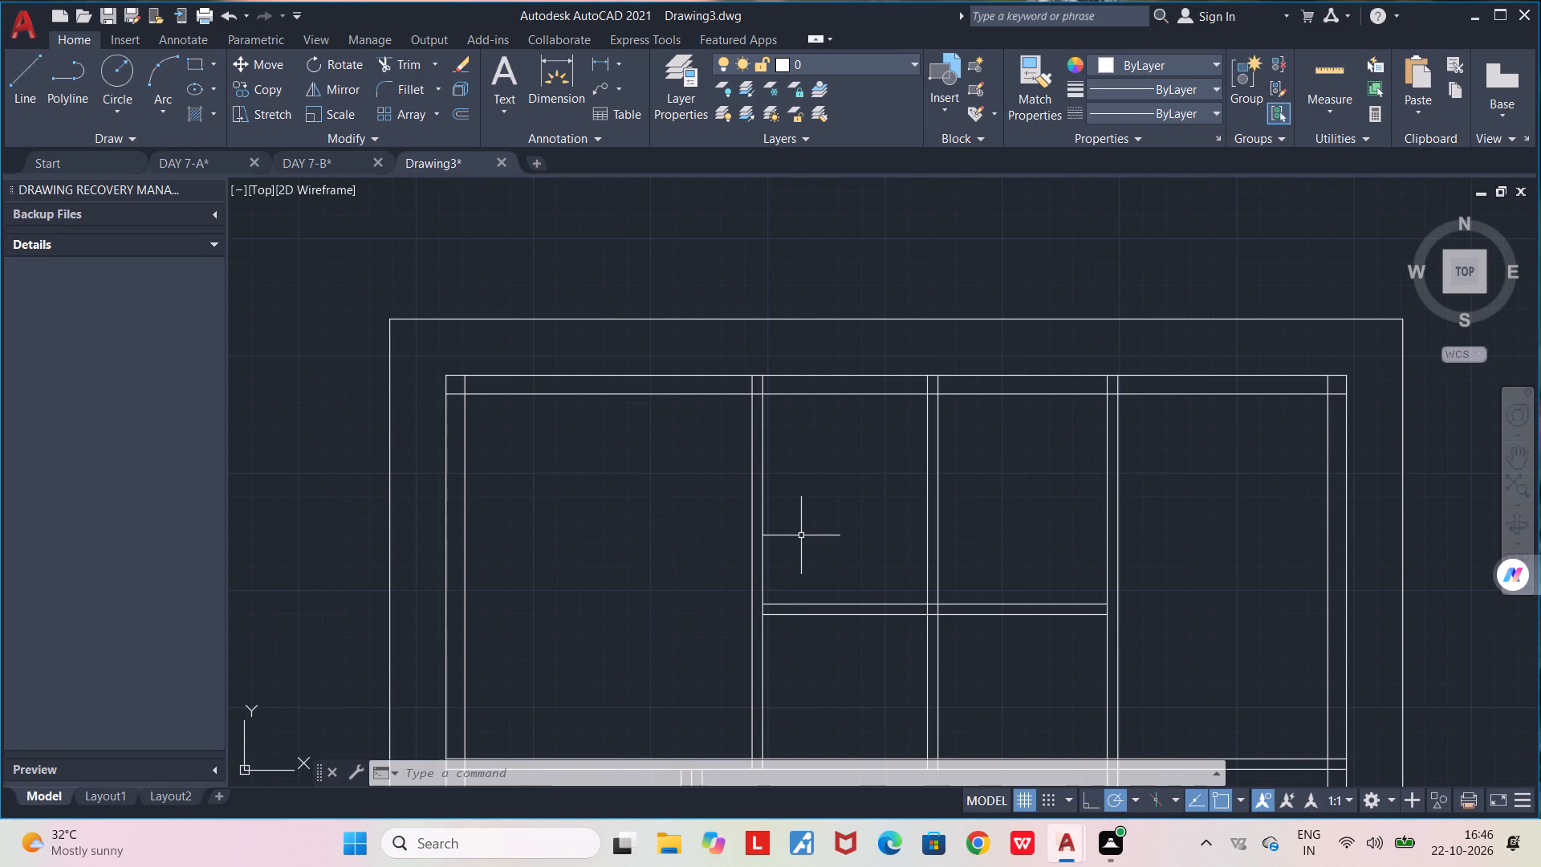
pyautogui.press('l')
pyautogui.press('Return')
pyautogui.scroll(1, 784, 566)
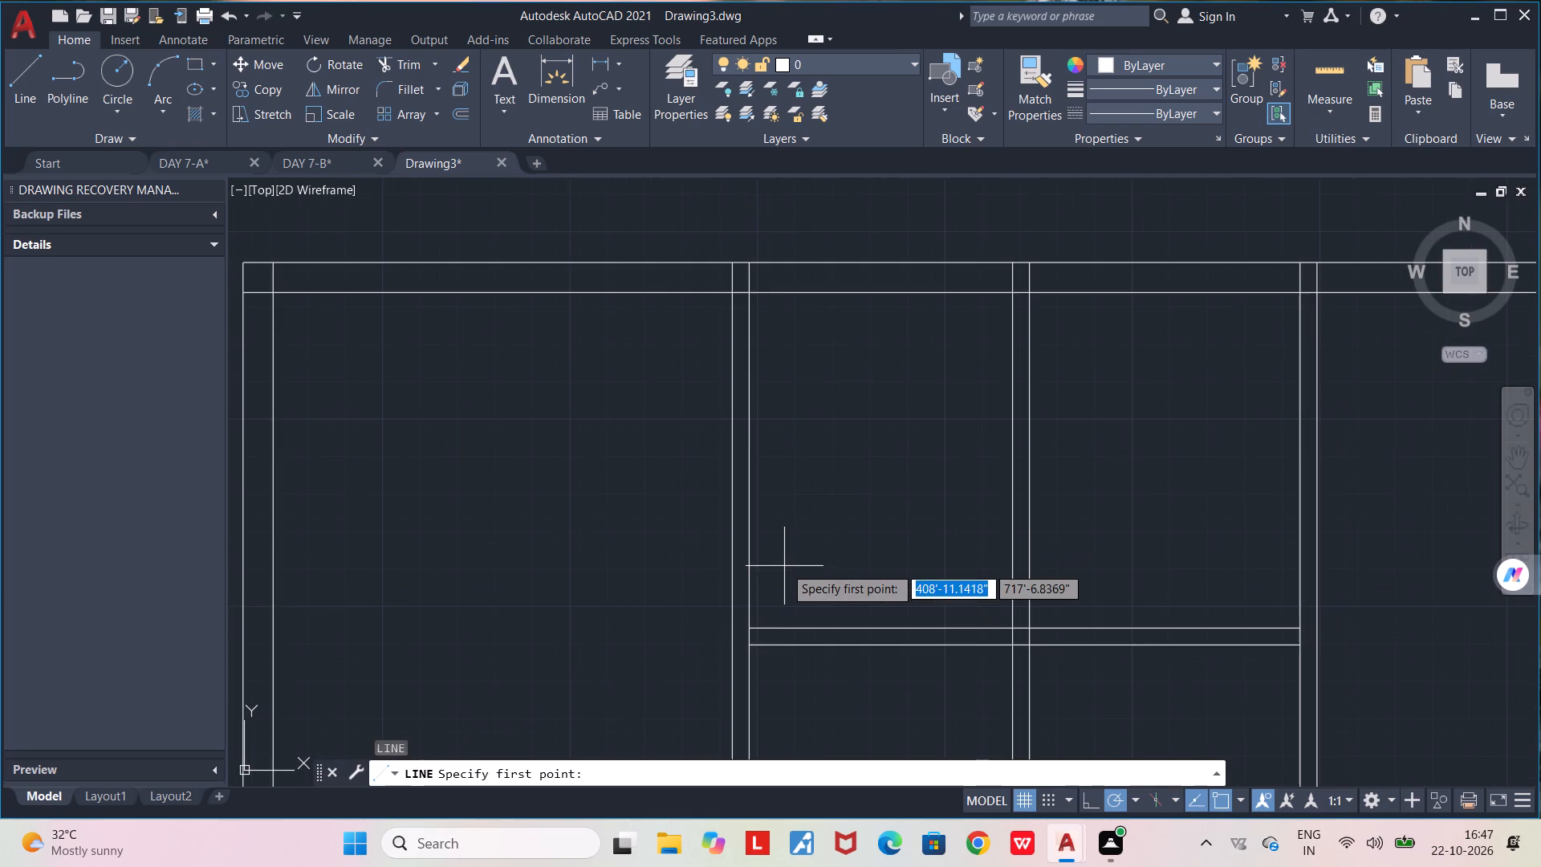
pyautogui.moveTo(780, 566); pyautogui.dragTo(783, 489, button='middle')
pyautogui.scroll(2, 739, 540)
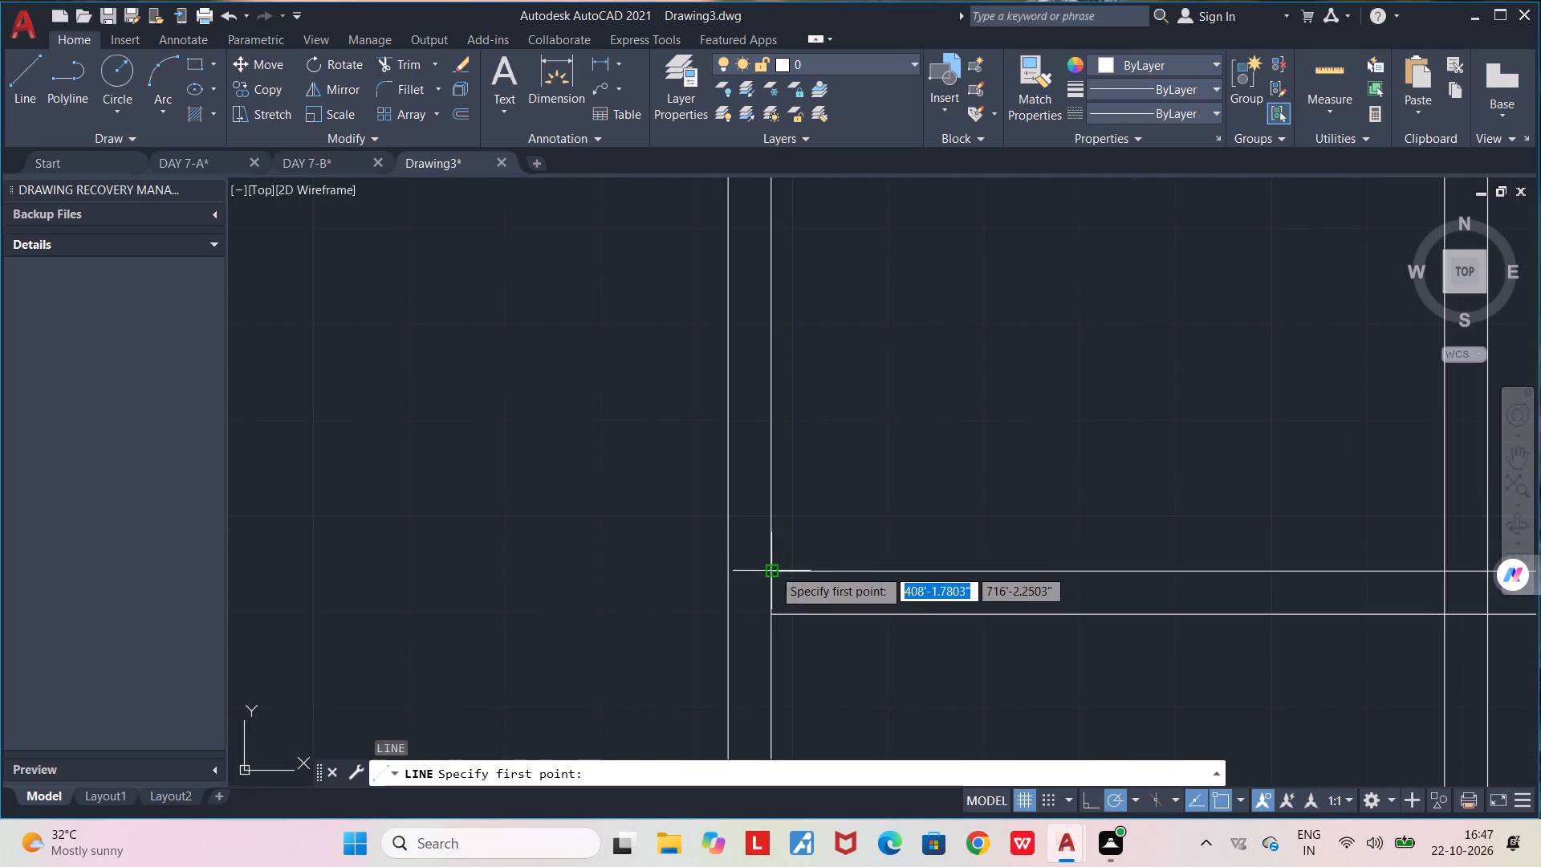
pyautogui.click(773, 568)
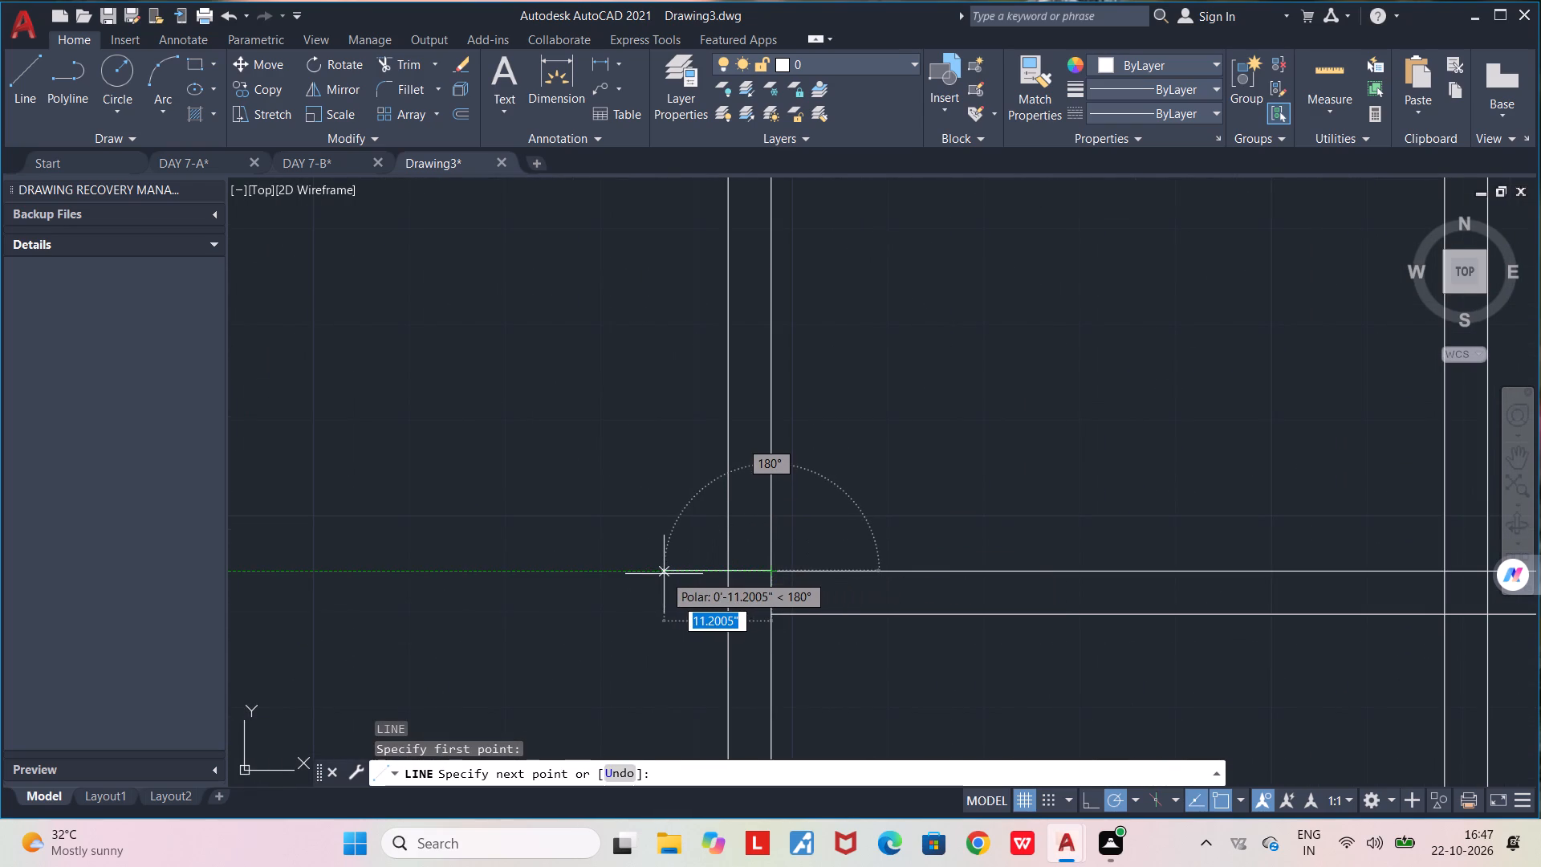
pyautogui.click(646, 576)
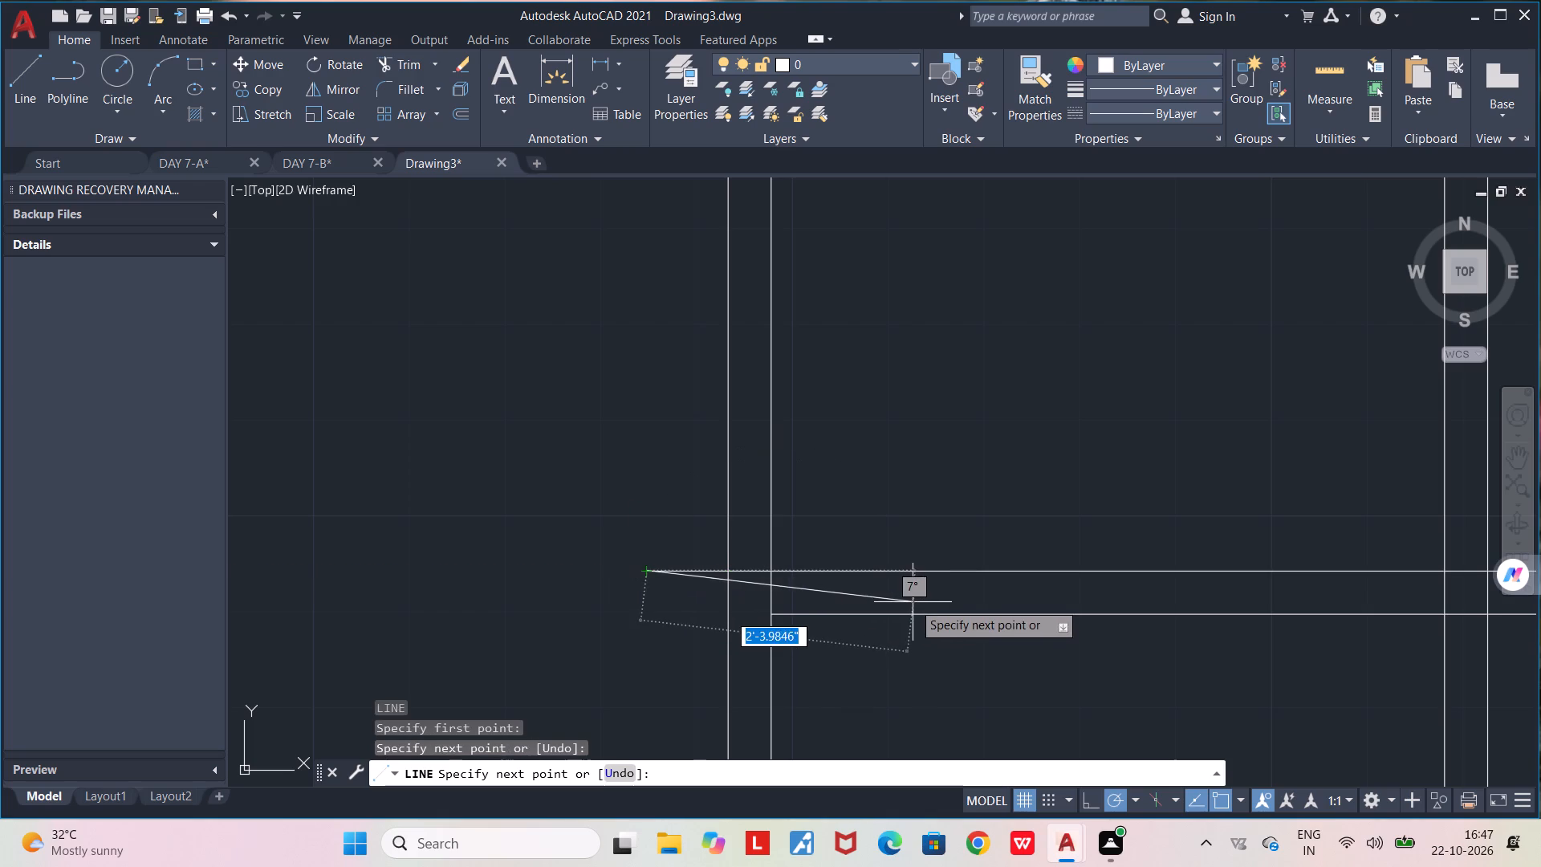
pyautogui.press('space')
pyautogui.press('space')
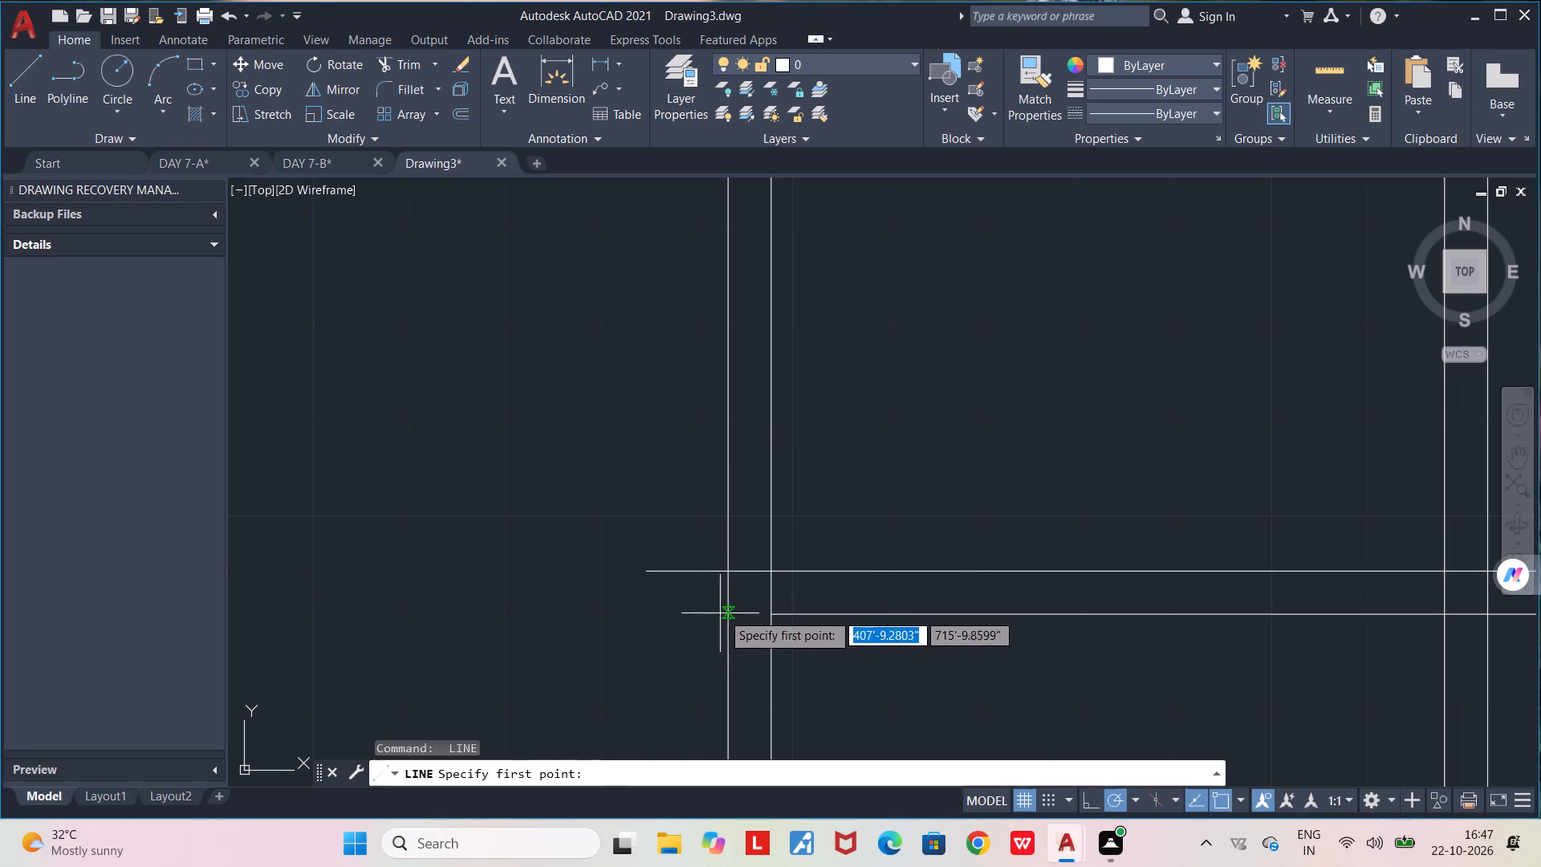
pyautogui.click(765, 614)
pyautogui.click(652, 615)
pyautogui.press('space')
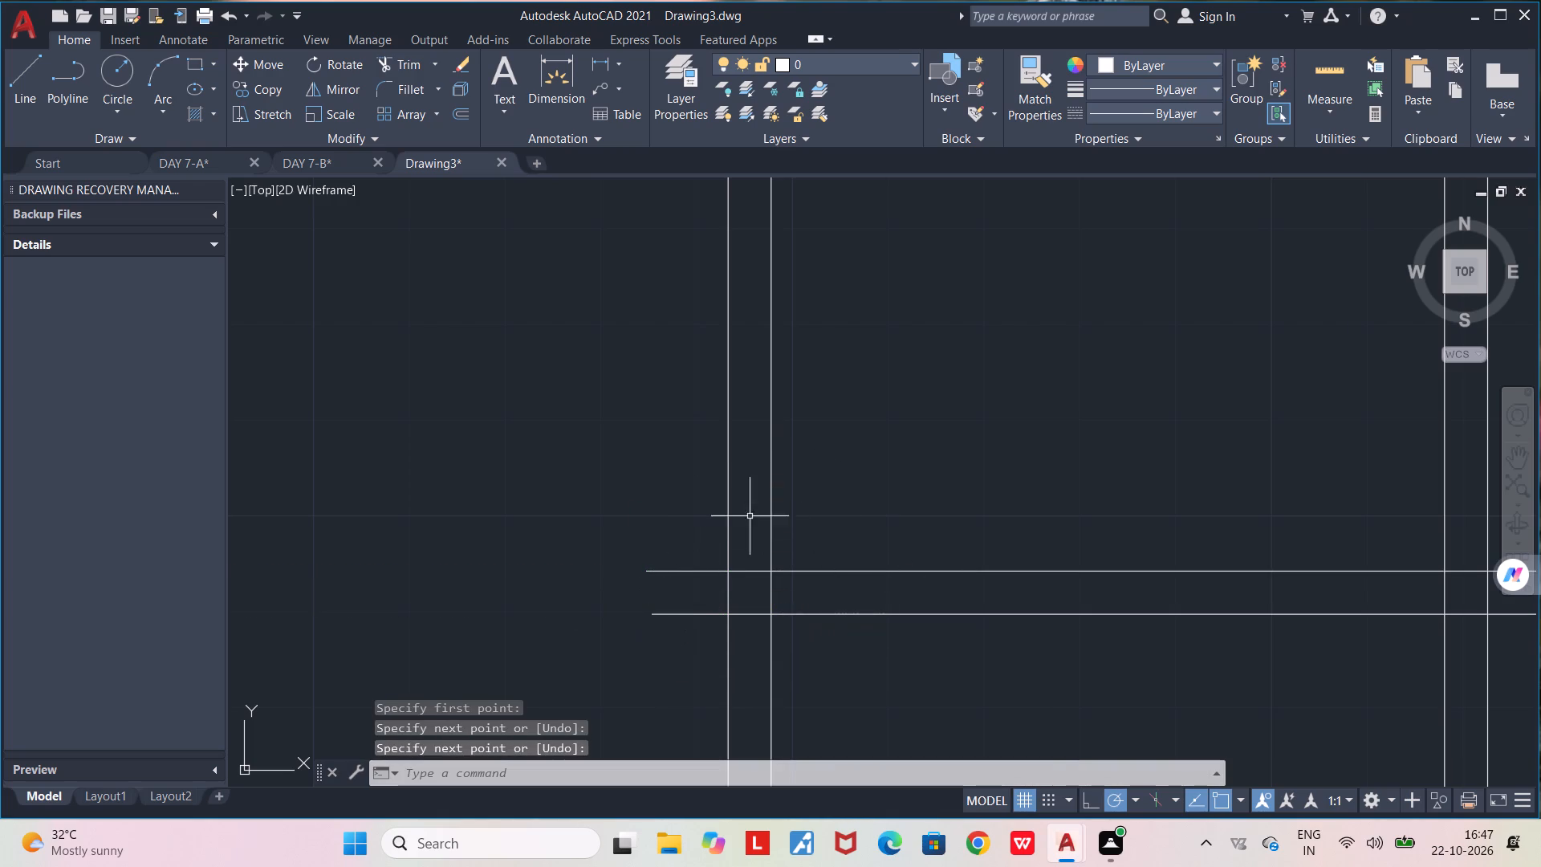
# Draw a horizontal door-opening mark leftward across the top-left room's right partition wall, a short distance above the existing pair.
pyautogui.moveTo(861, 350); pyautogui.dragTo(840, 611, button='middle')
pyautogui.press('space')
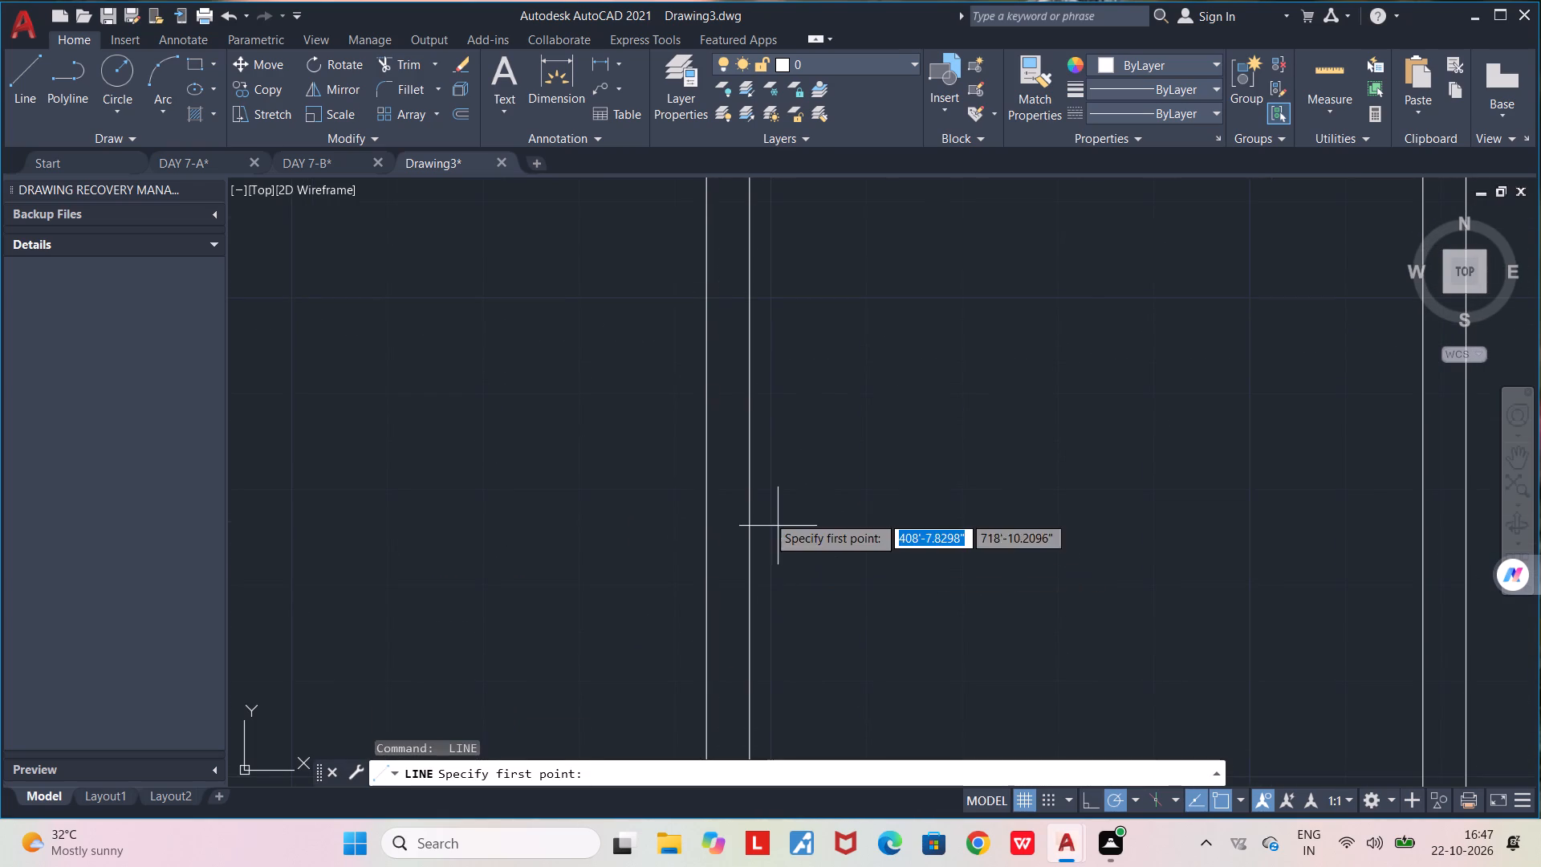
pyautogui.scroll(-3, 742, 468)
pyautogui.click(742, 483)
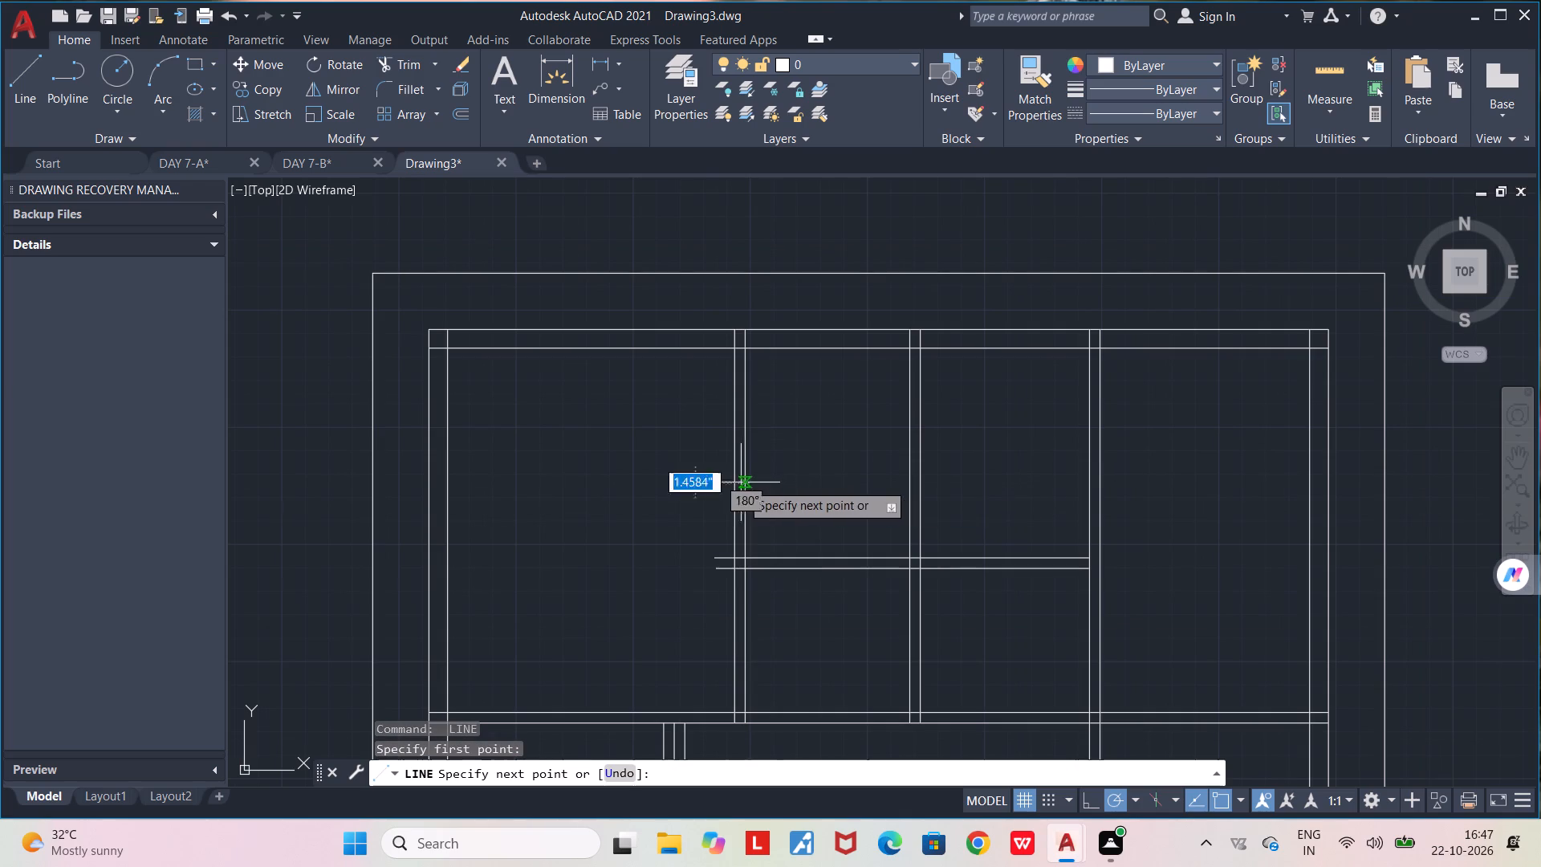
pyautogui.click(676, 479)
pyautogui.press('space')
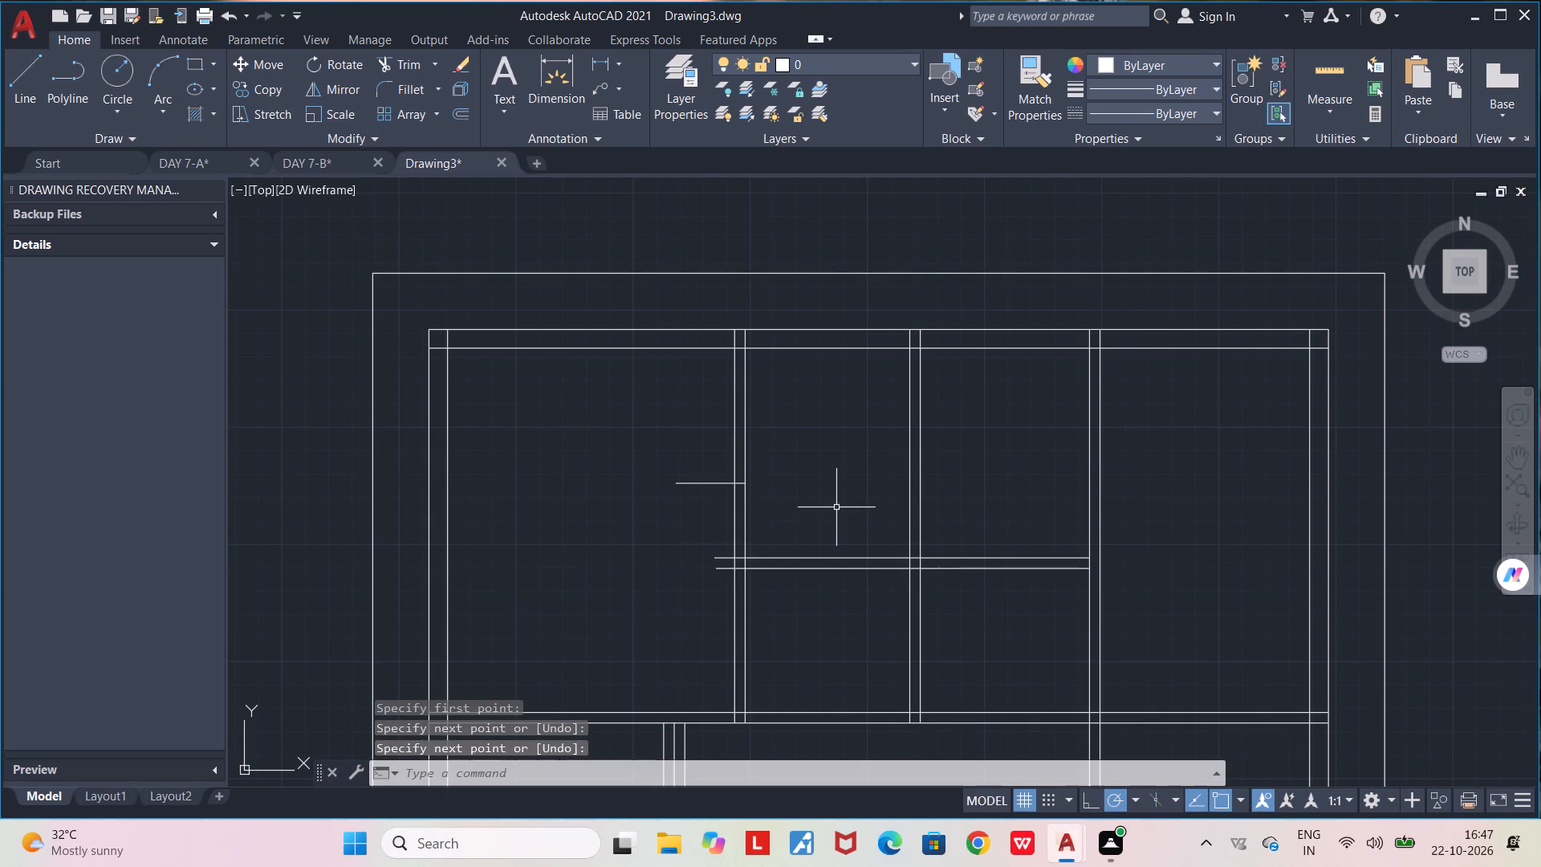
# Draw two horizontal lines continuing both lines of the top-middle partition rightward across the vertical wall beside the top-right room.
pyautogui.moveTo(1004, 495); pyautogui.dragTo(760, 501, button='middle')
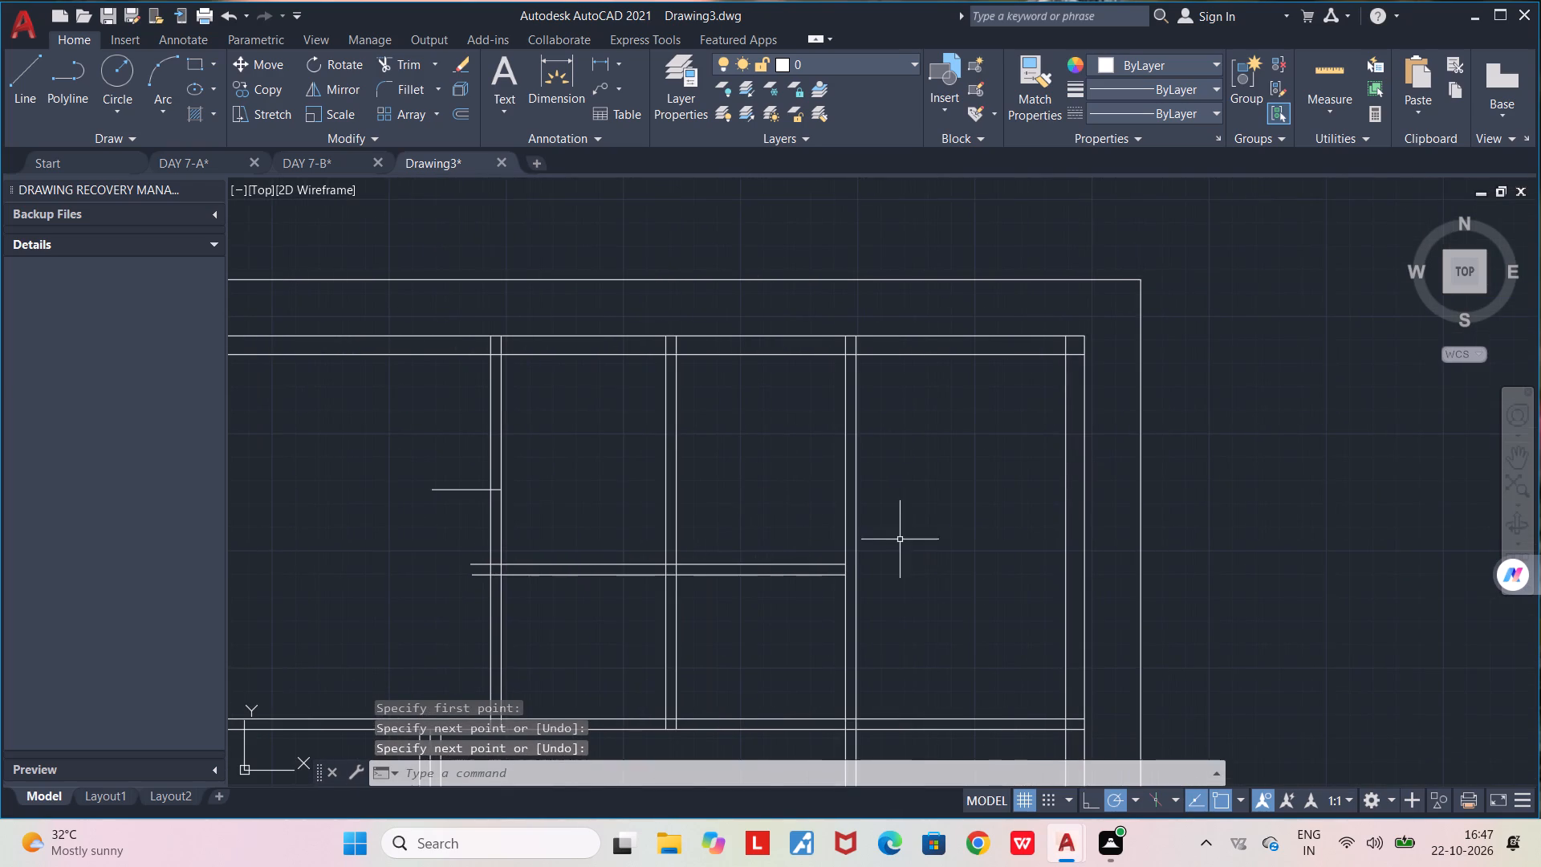
pyautogui.scroll(3, 863, 581)
pyautogui.press('space')
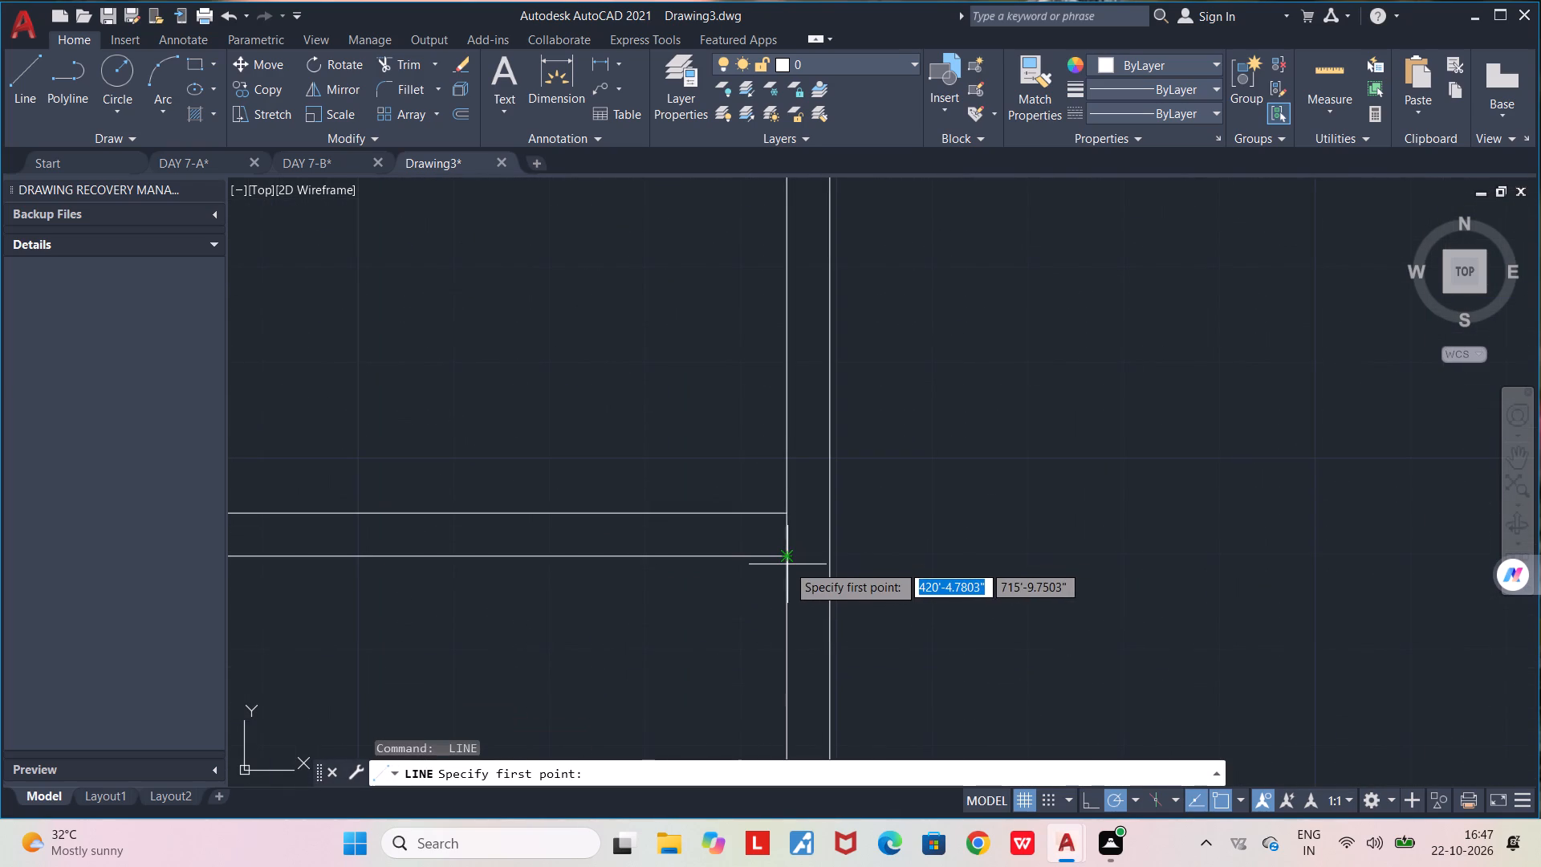
pyautogui.click(787, 557)
pyautogui.click(895, 553)
pyautogui.press('space')
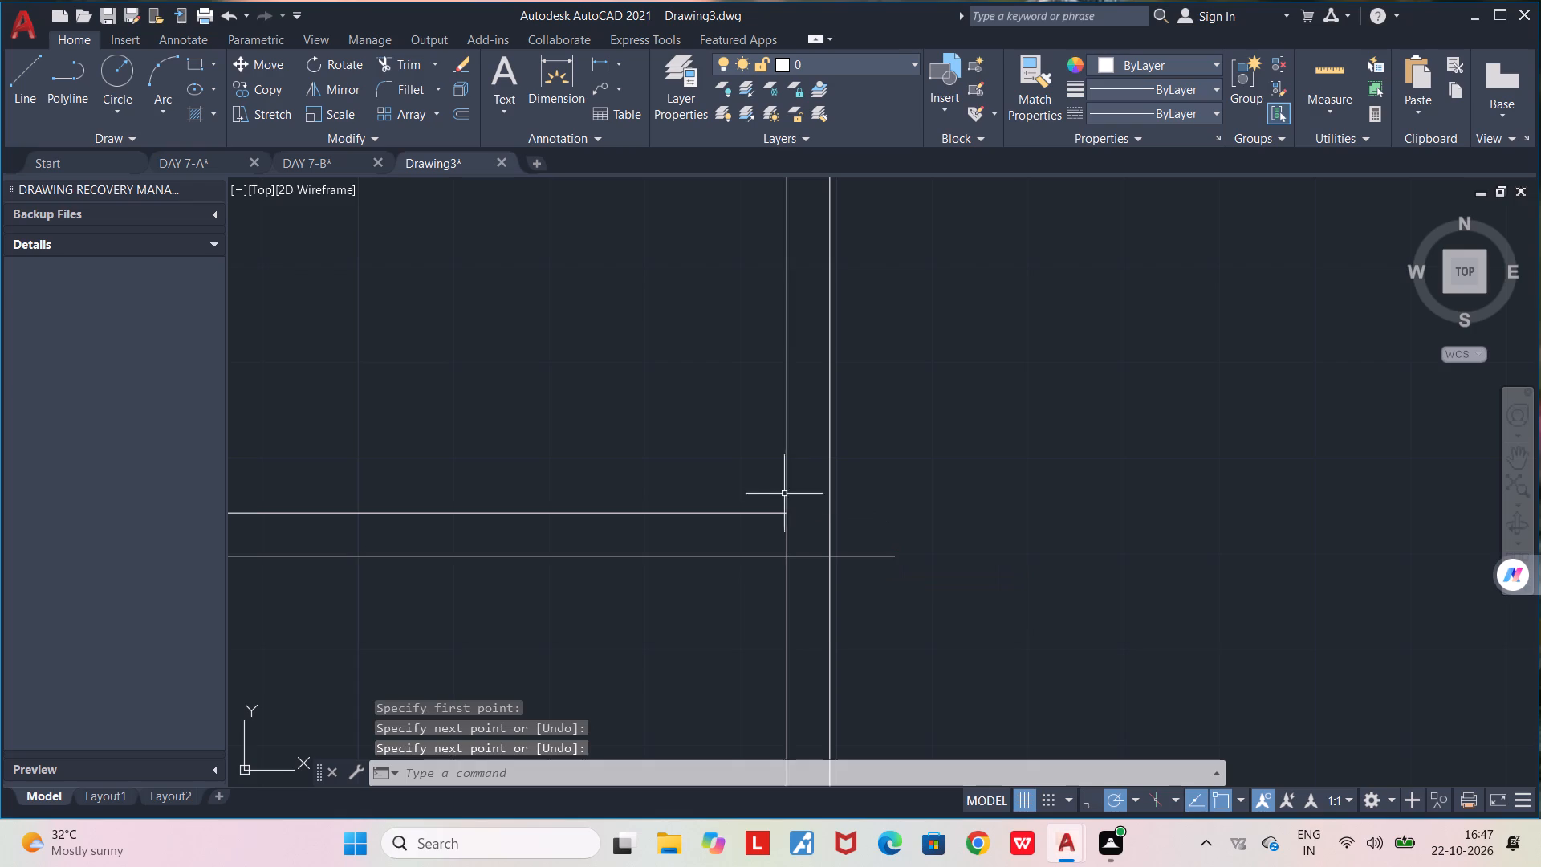
pyautogui.press('space')
pyautogui.click(786, 513)
pyautogui.click(925, 513)
pyautogui.press('space')
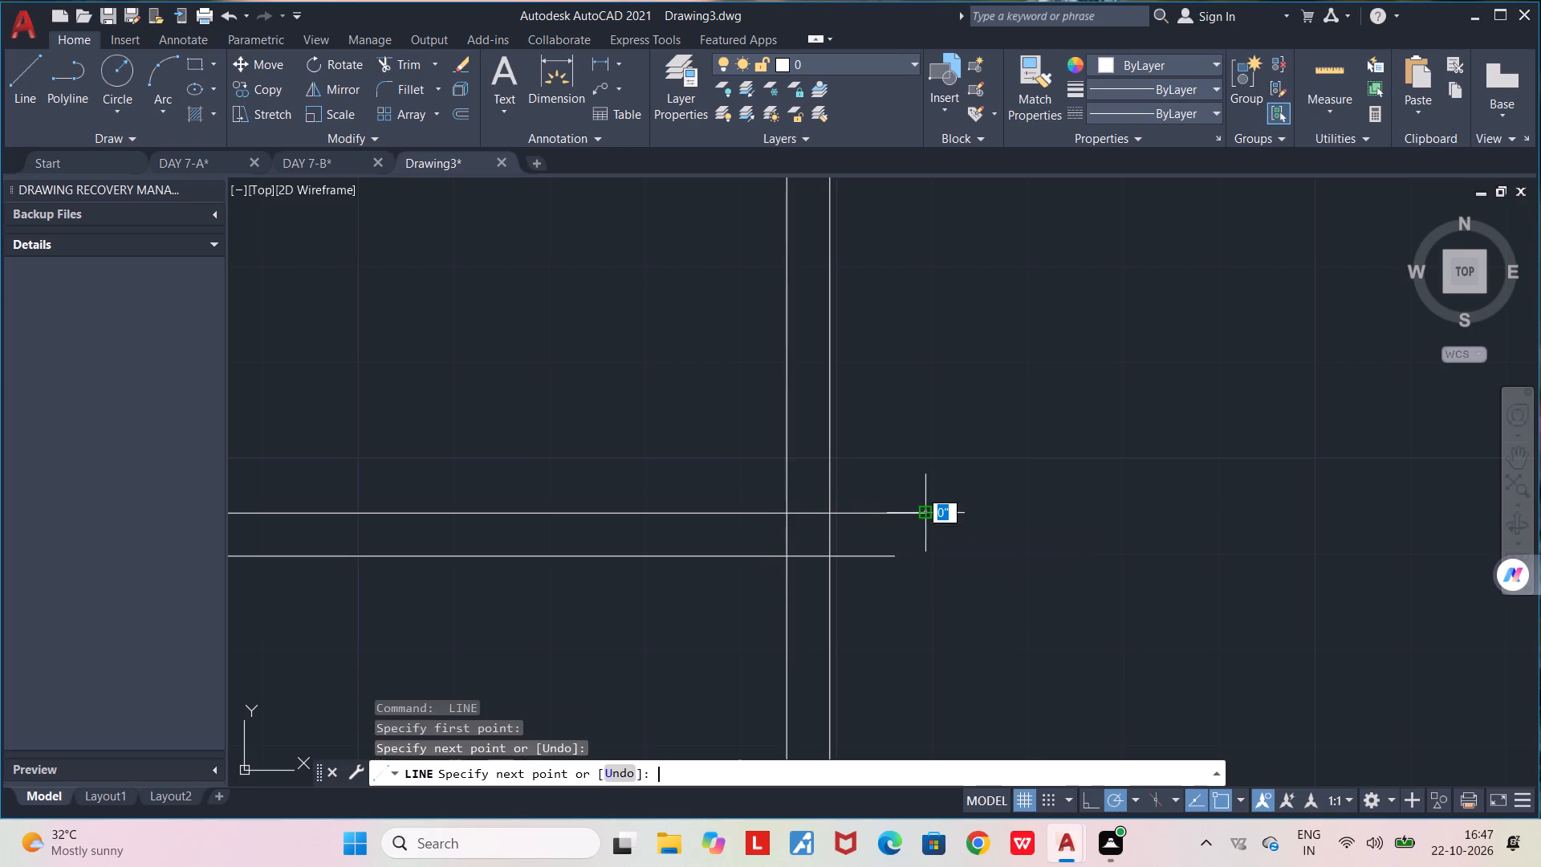
# Draw a horizontal door-opening mark rightward across the top-right room's left partition wall, aligned with the mark on the opposite wall.
pyautogui.moveTo(949, 365); pyautogui.dragTo(949, 539, button='middle')
pyautogui.scroll(-2, 949, 539)
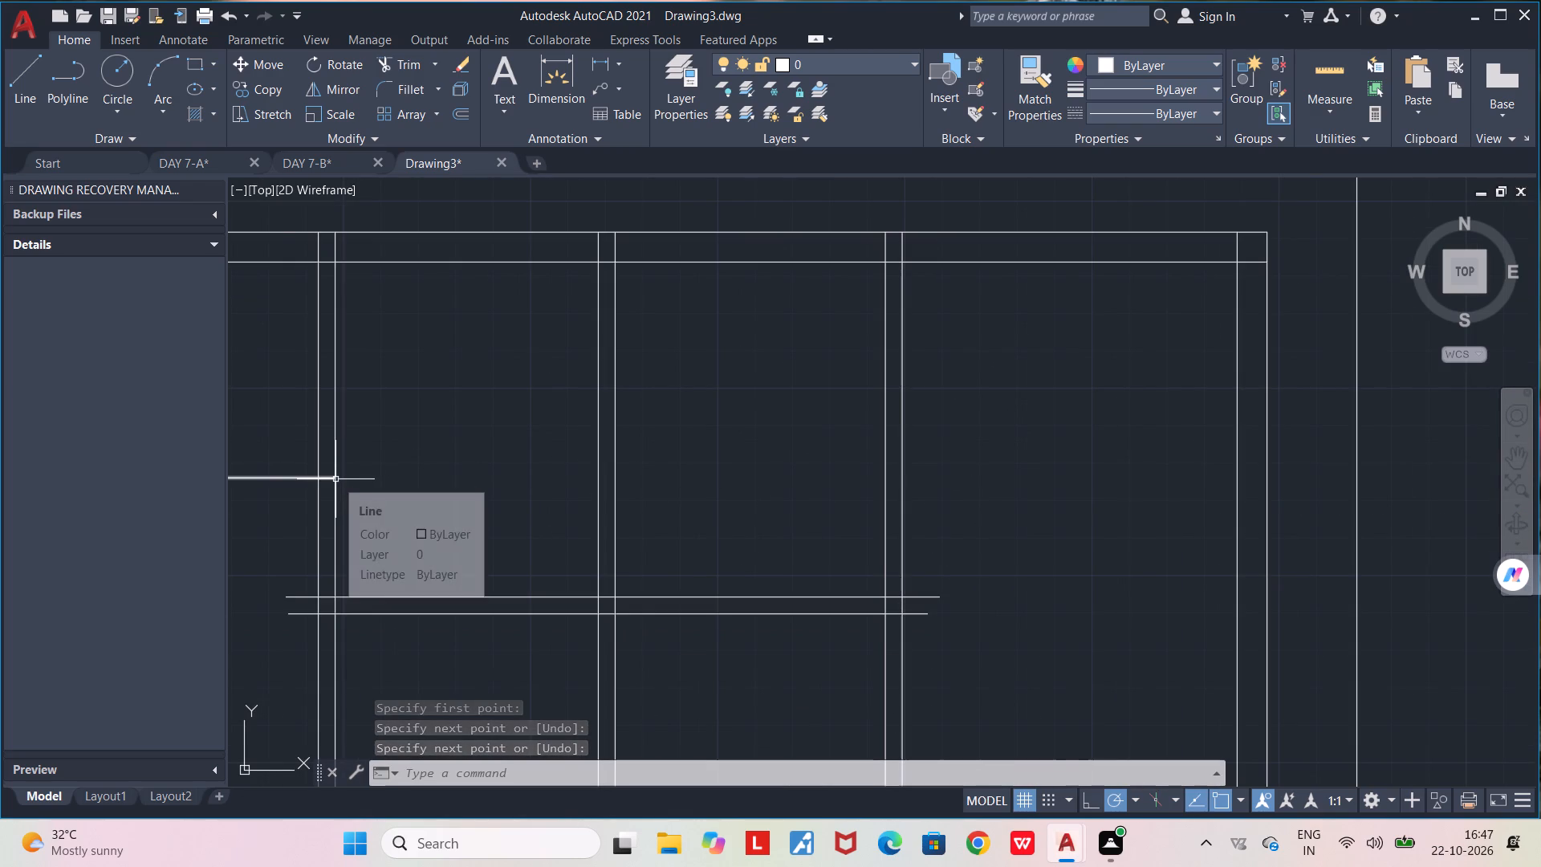
pyautogui.press('space')
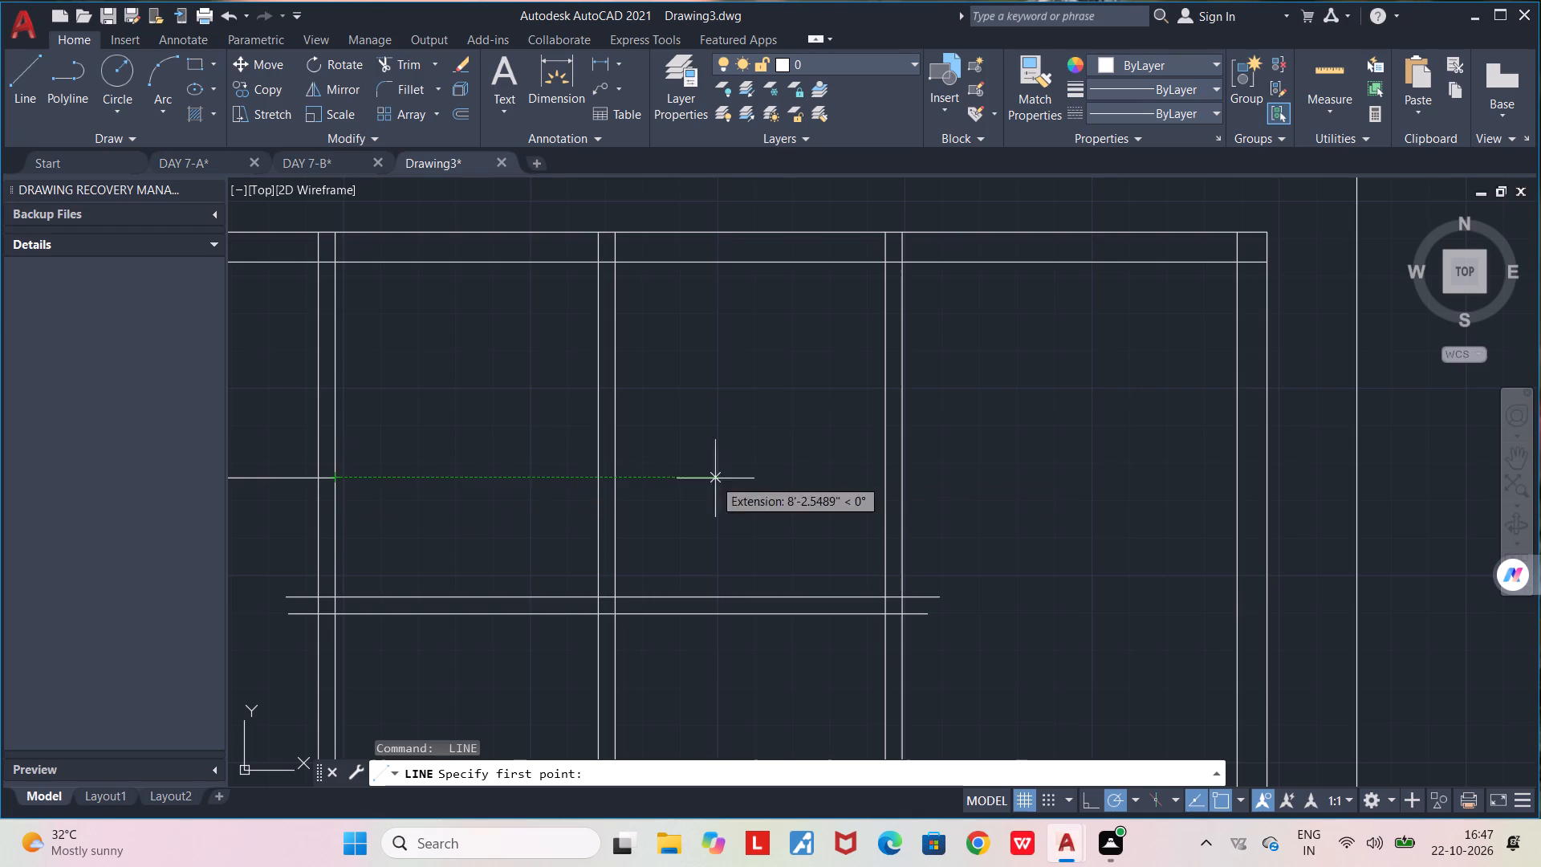
pyautogui.click(887, 480)
pyautogui.click(966, 479)
pyautogui.press('space')
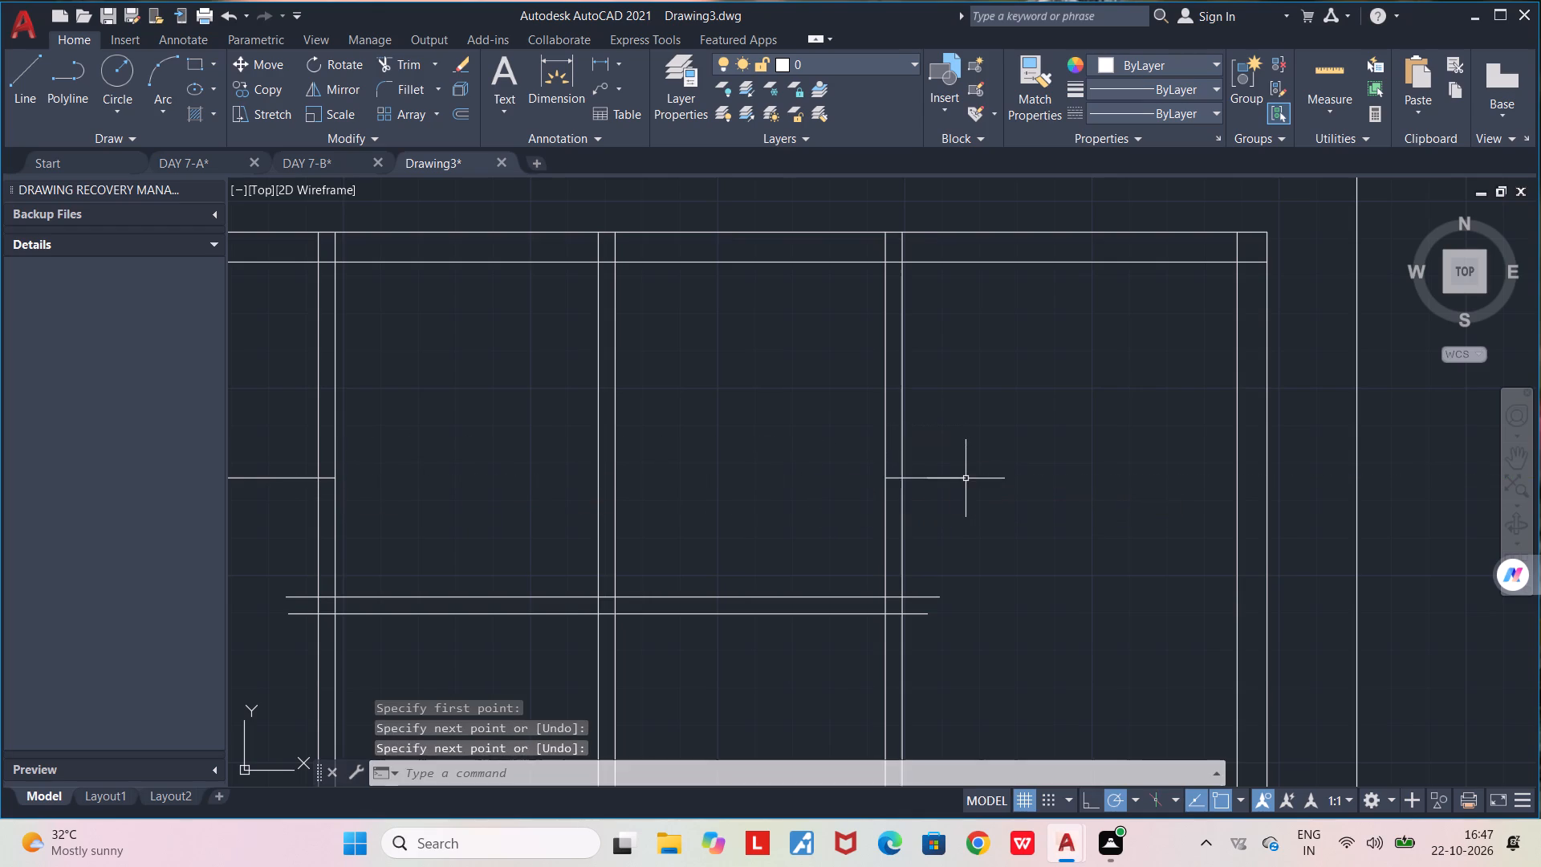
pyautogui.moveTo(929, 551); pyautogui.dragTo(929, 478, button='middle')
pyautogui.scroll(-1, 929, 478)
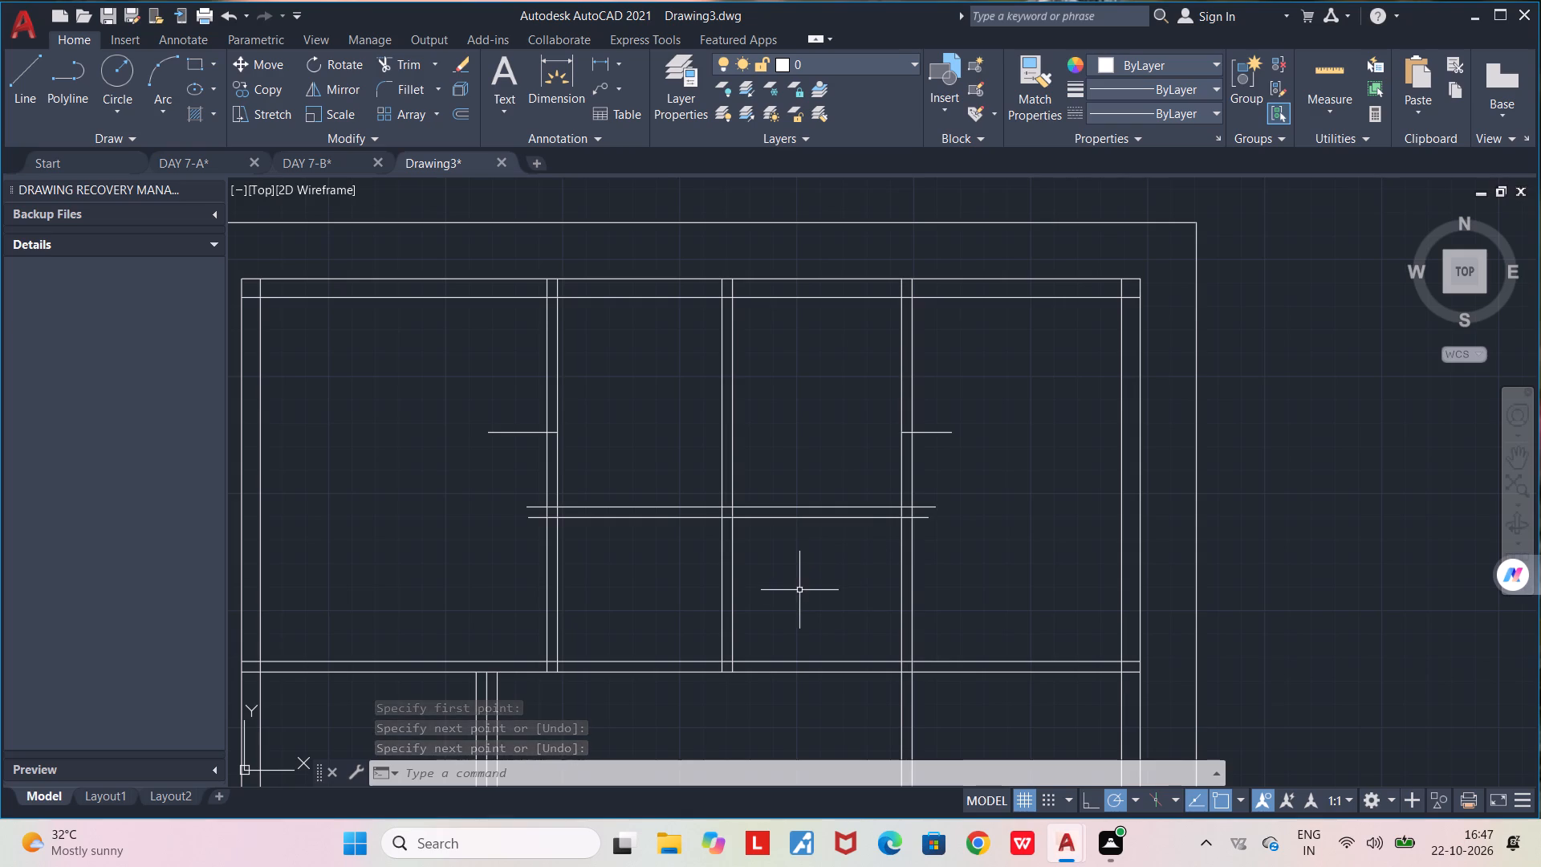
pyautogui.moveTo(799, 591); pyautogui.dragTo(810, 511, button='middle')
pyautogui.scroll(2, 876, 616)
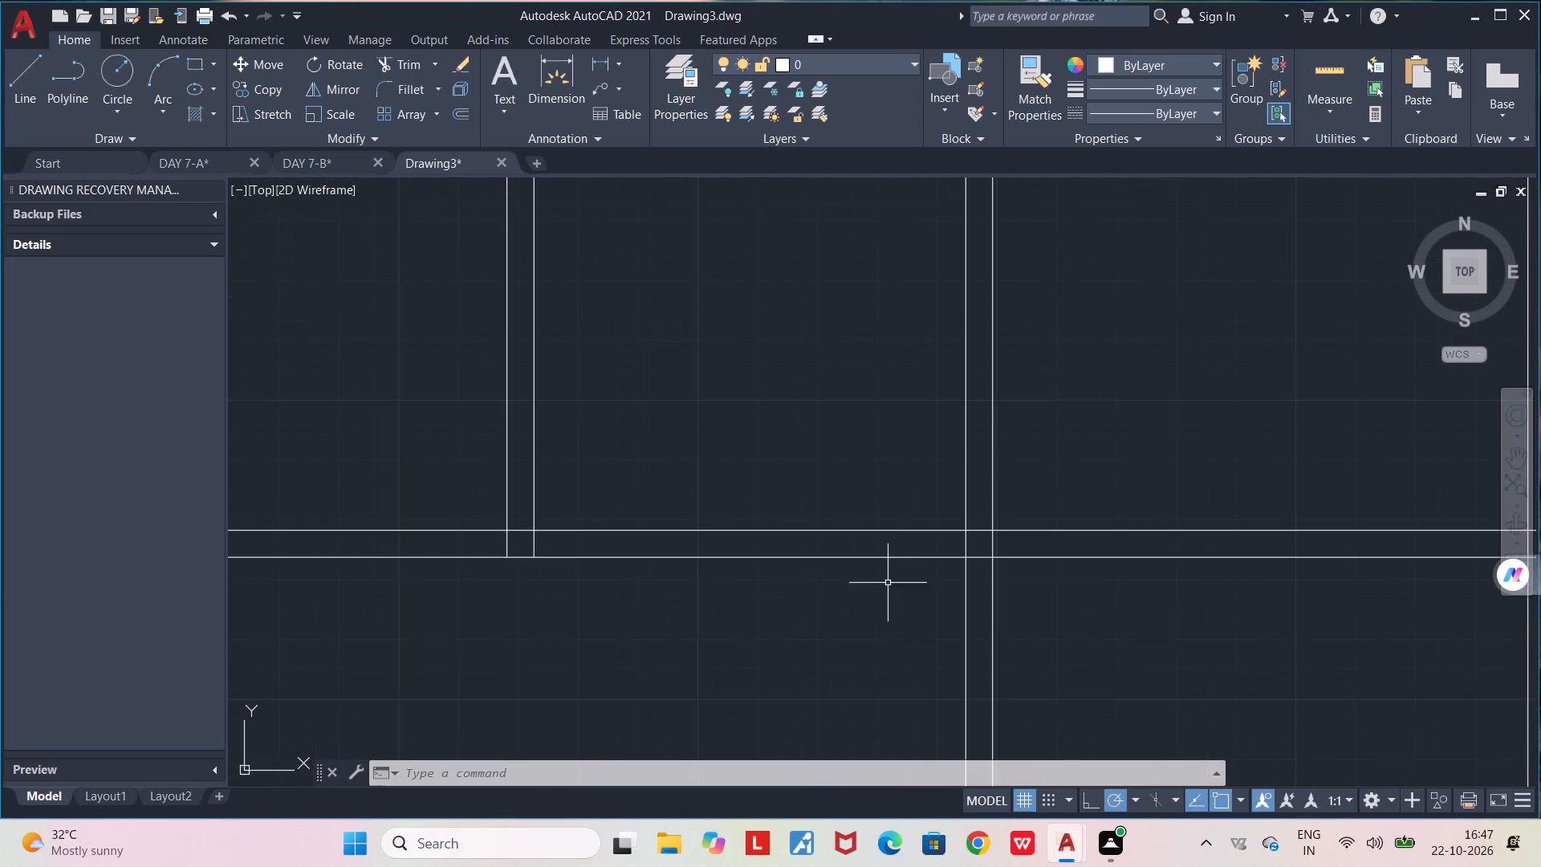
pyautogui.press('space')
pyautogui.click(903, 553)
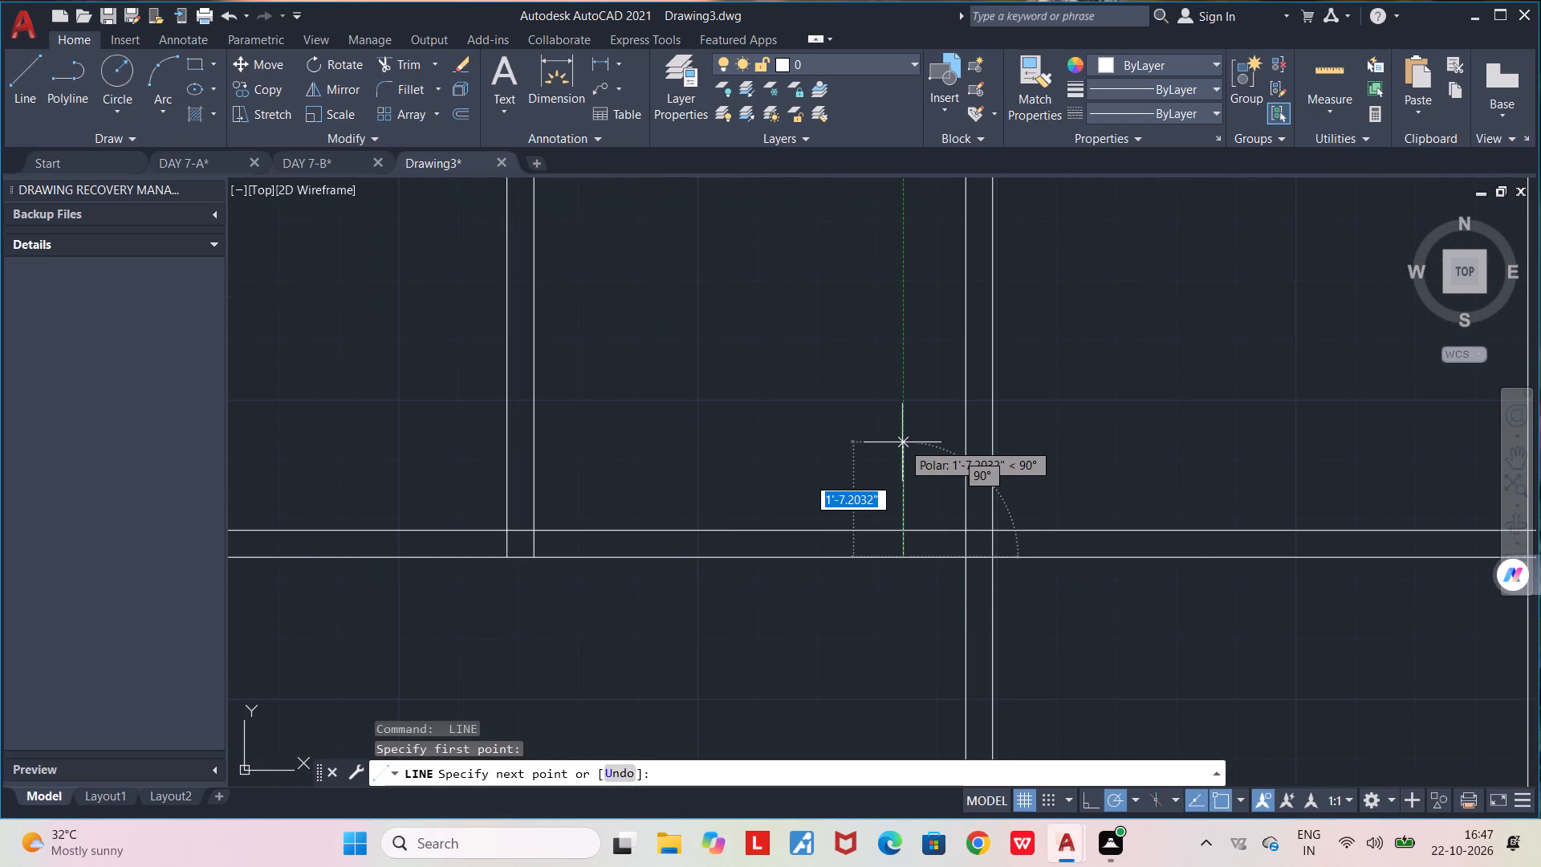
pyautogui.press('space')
# Draw two vertical door-opening marks upward across the bottom wall of the lower-right small middle room, one near each side wall.
pyautogui.press('space')
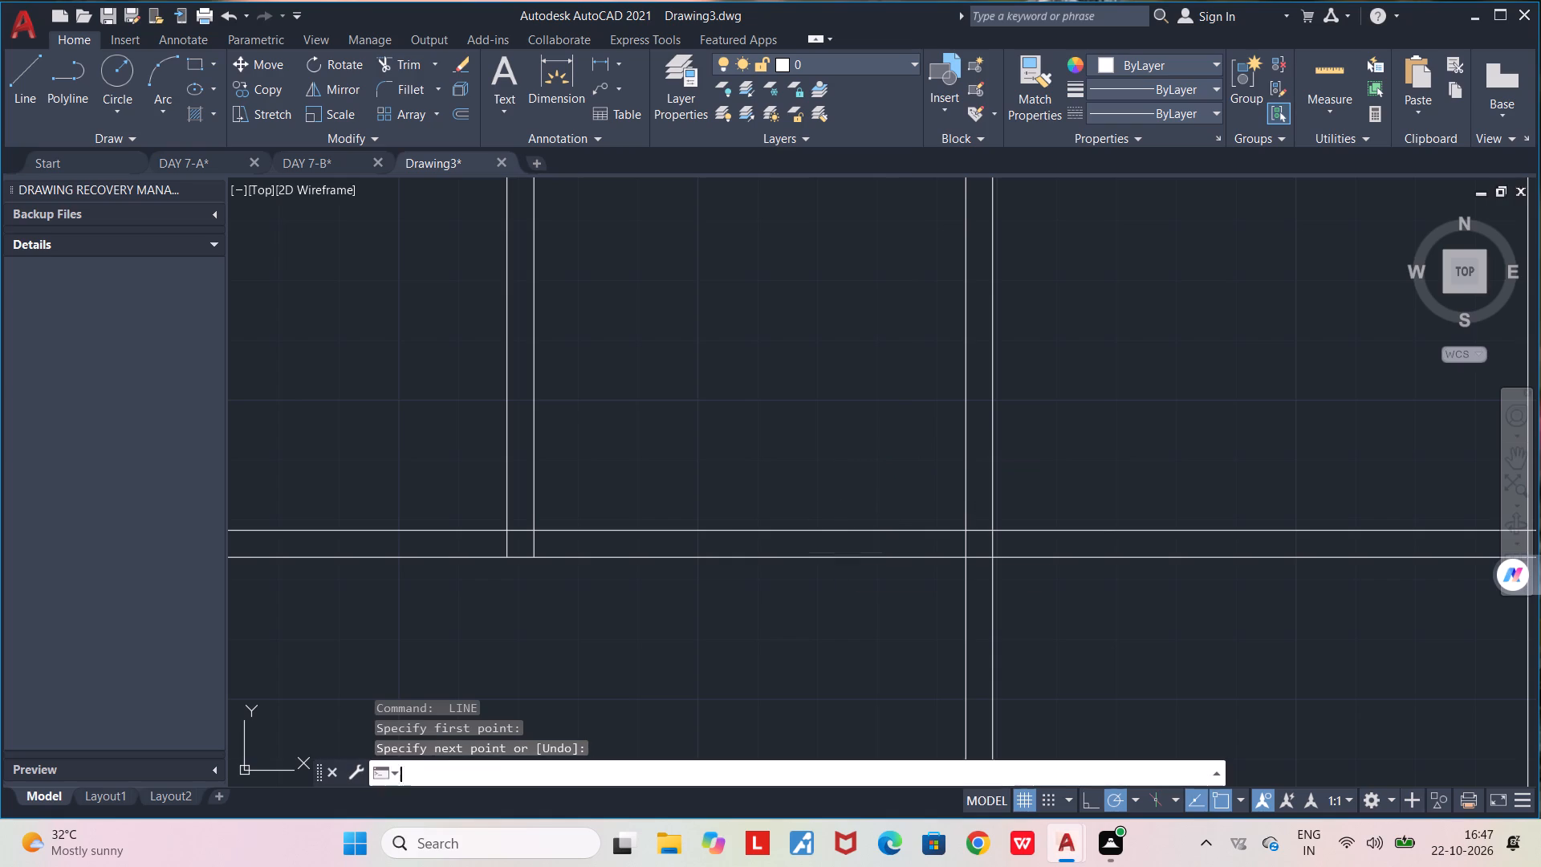
pyautogui.click(843, 552)
pyautogui.click(847, 442)
pyautogui.press('space')
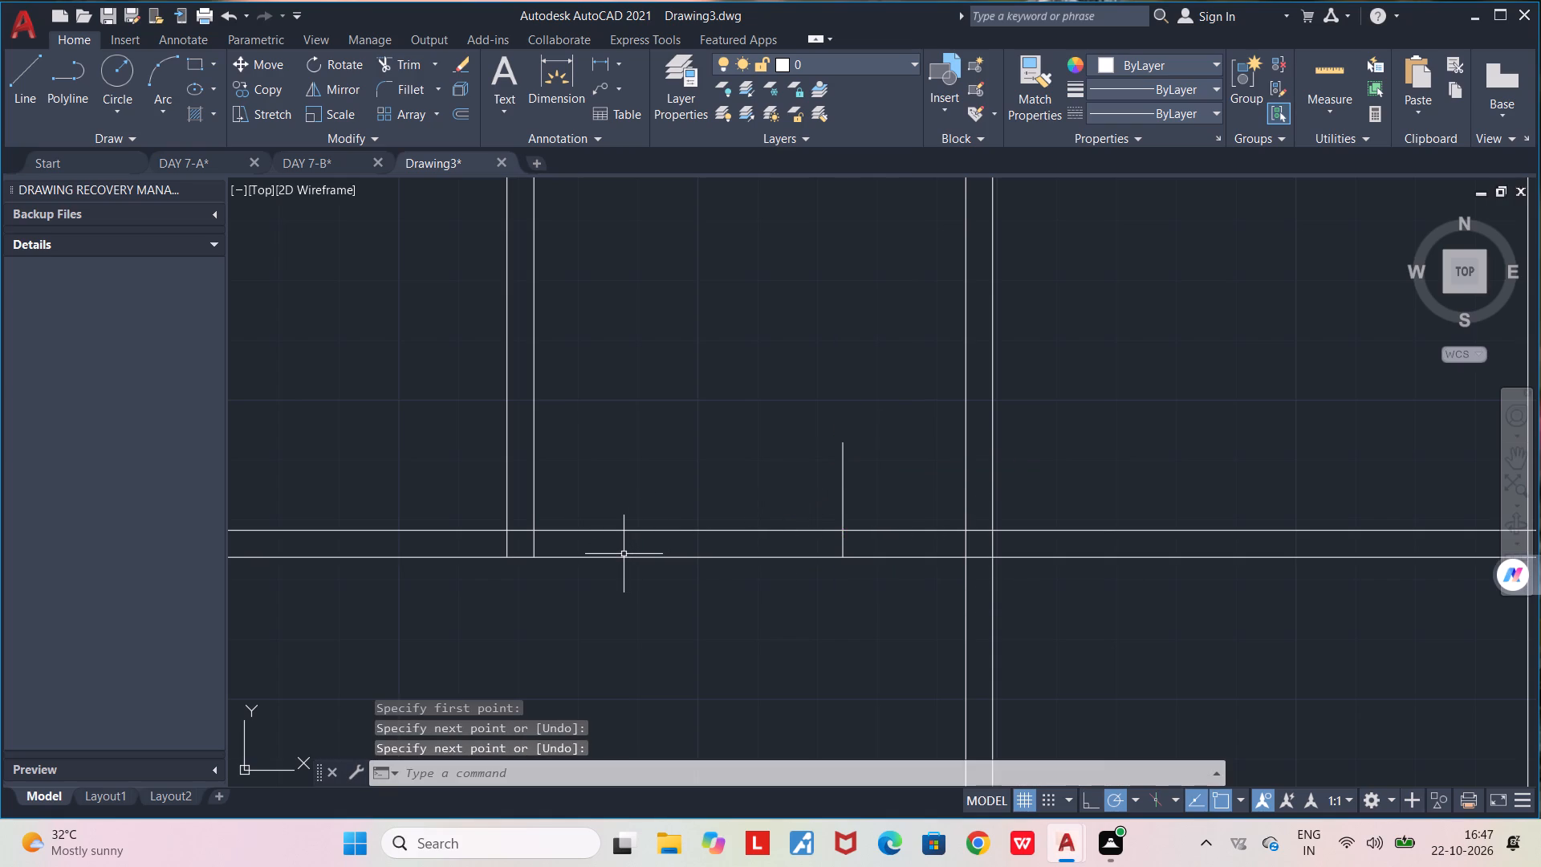
pyautogui.press('space')
pyautogui.click(595, 555)
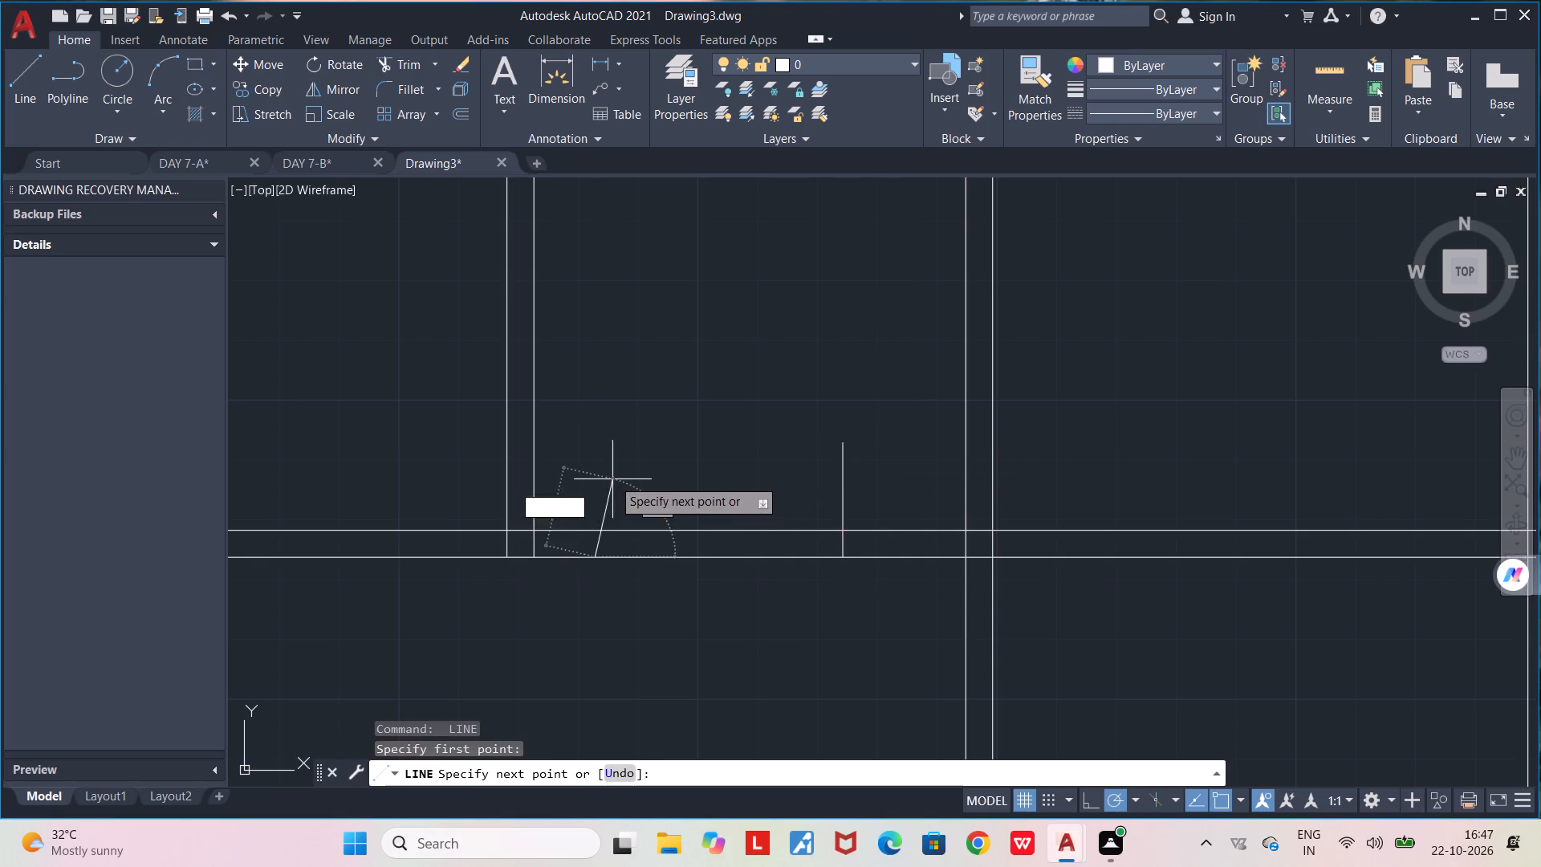
pyautogui.click(588, 425)
pyautogui.press('space')
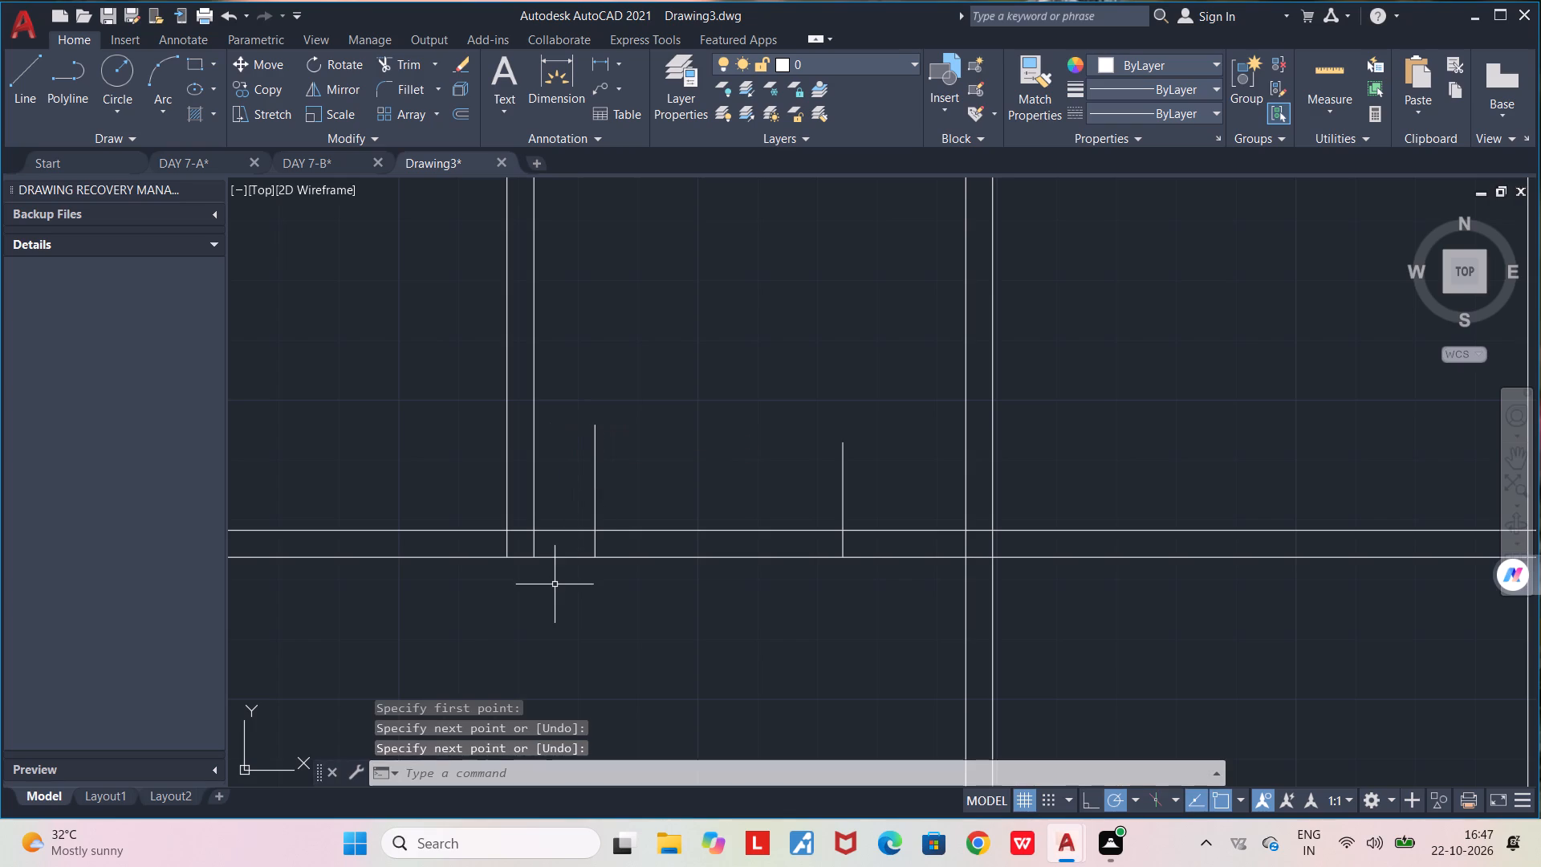
# Draw two vertical door-opening marks upward across the bottom wall of the lower-left small middle room, one near each side wall.
pyautogui.moveTo(570, 586); pyautogui.dragTo(988, 584, button='middle')
pyautogui.press('space')
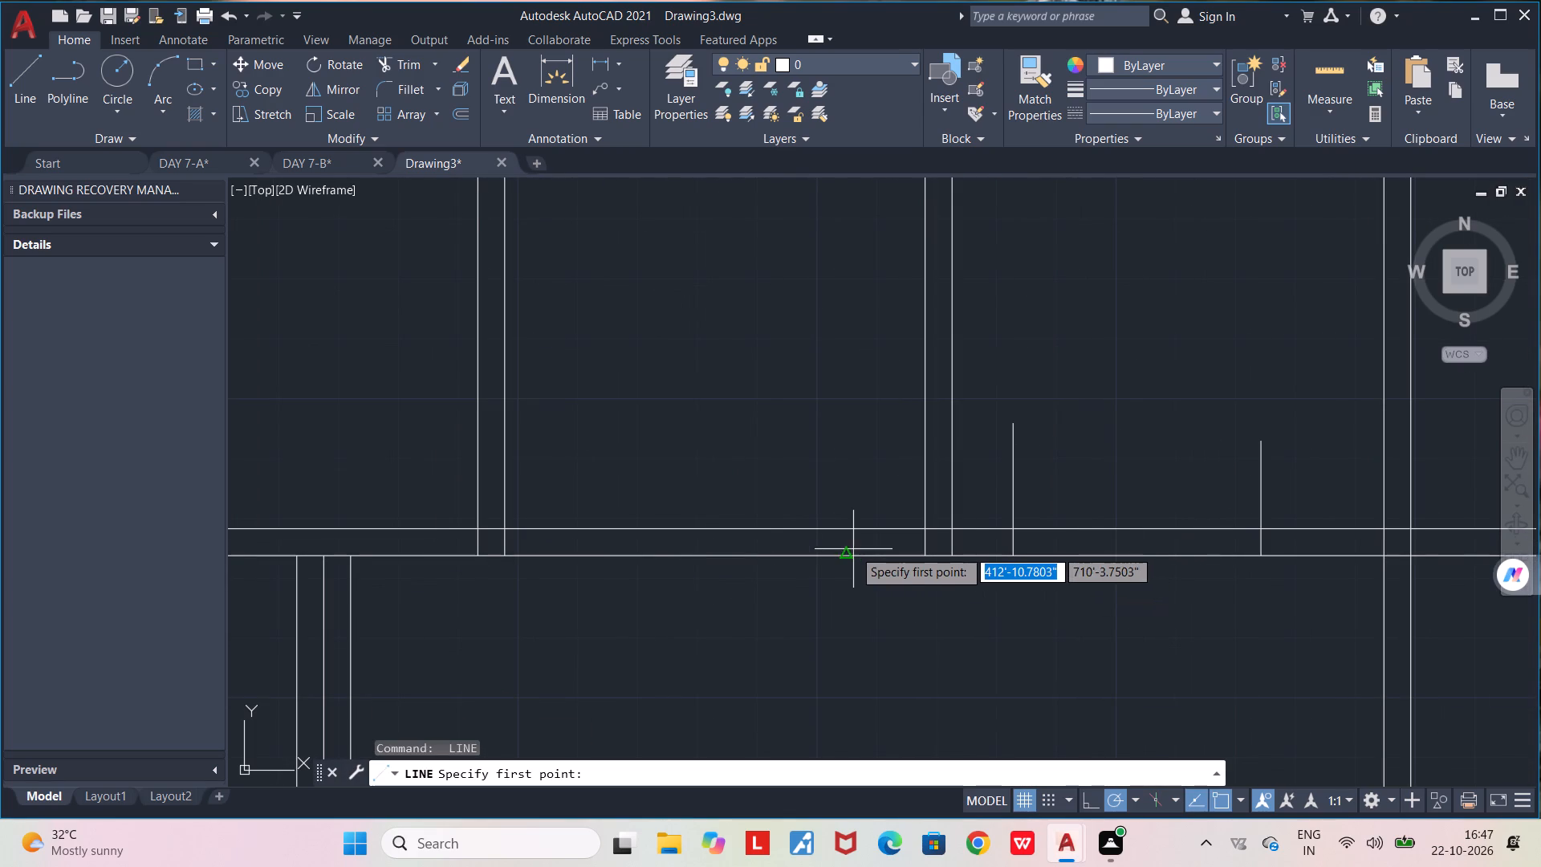
pyautogui.click(844, 556)
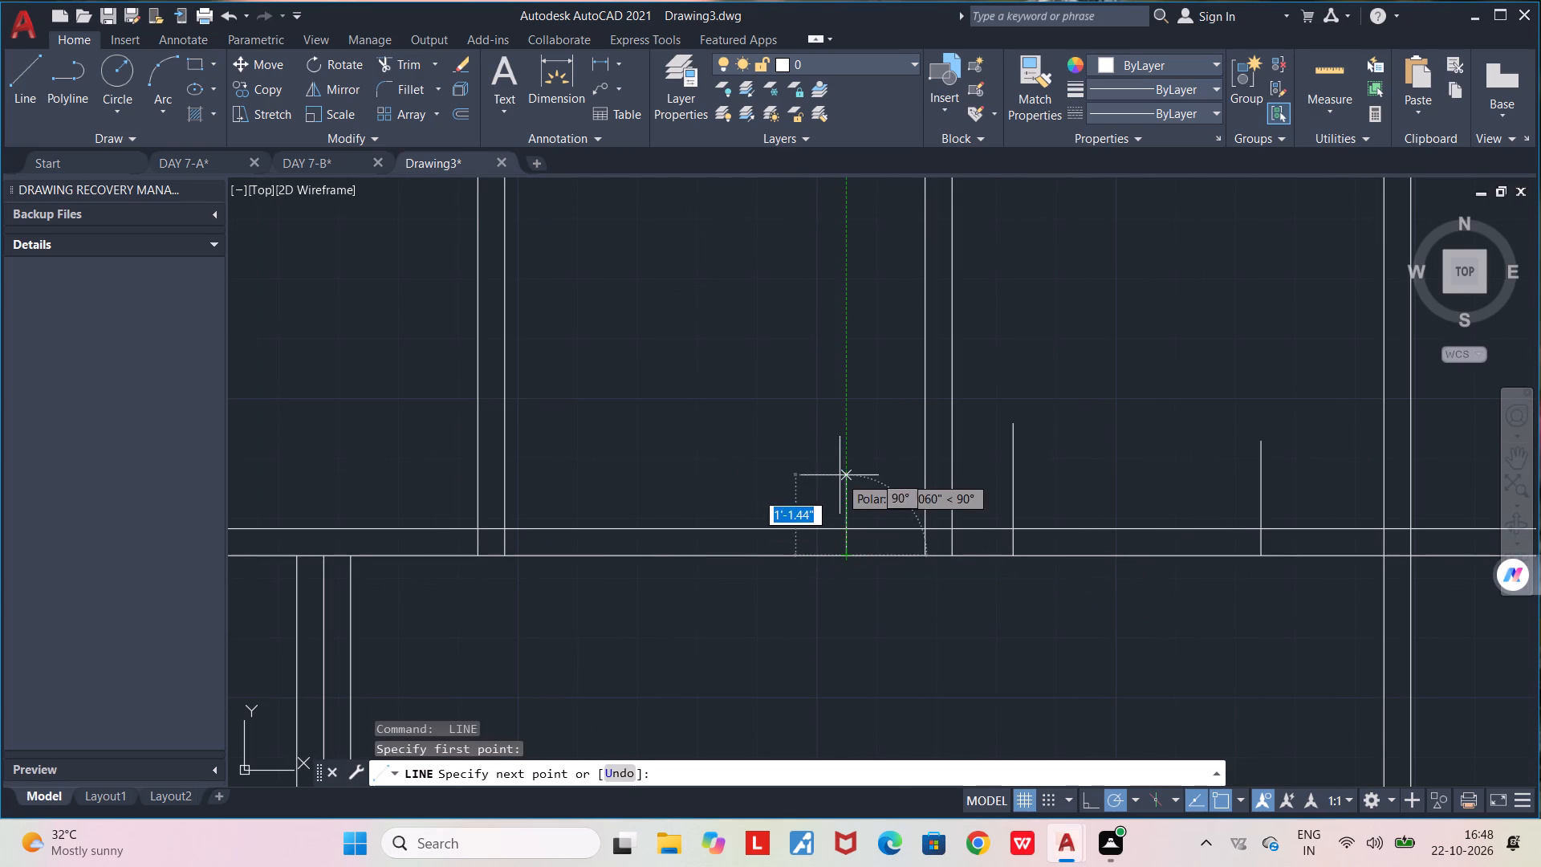
pyautogui.click(844, 452)
pyautogui.press('space')
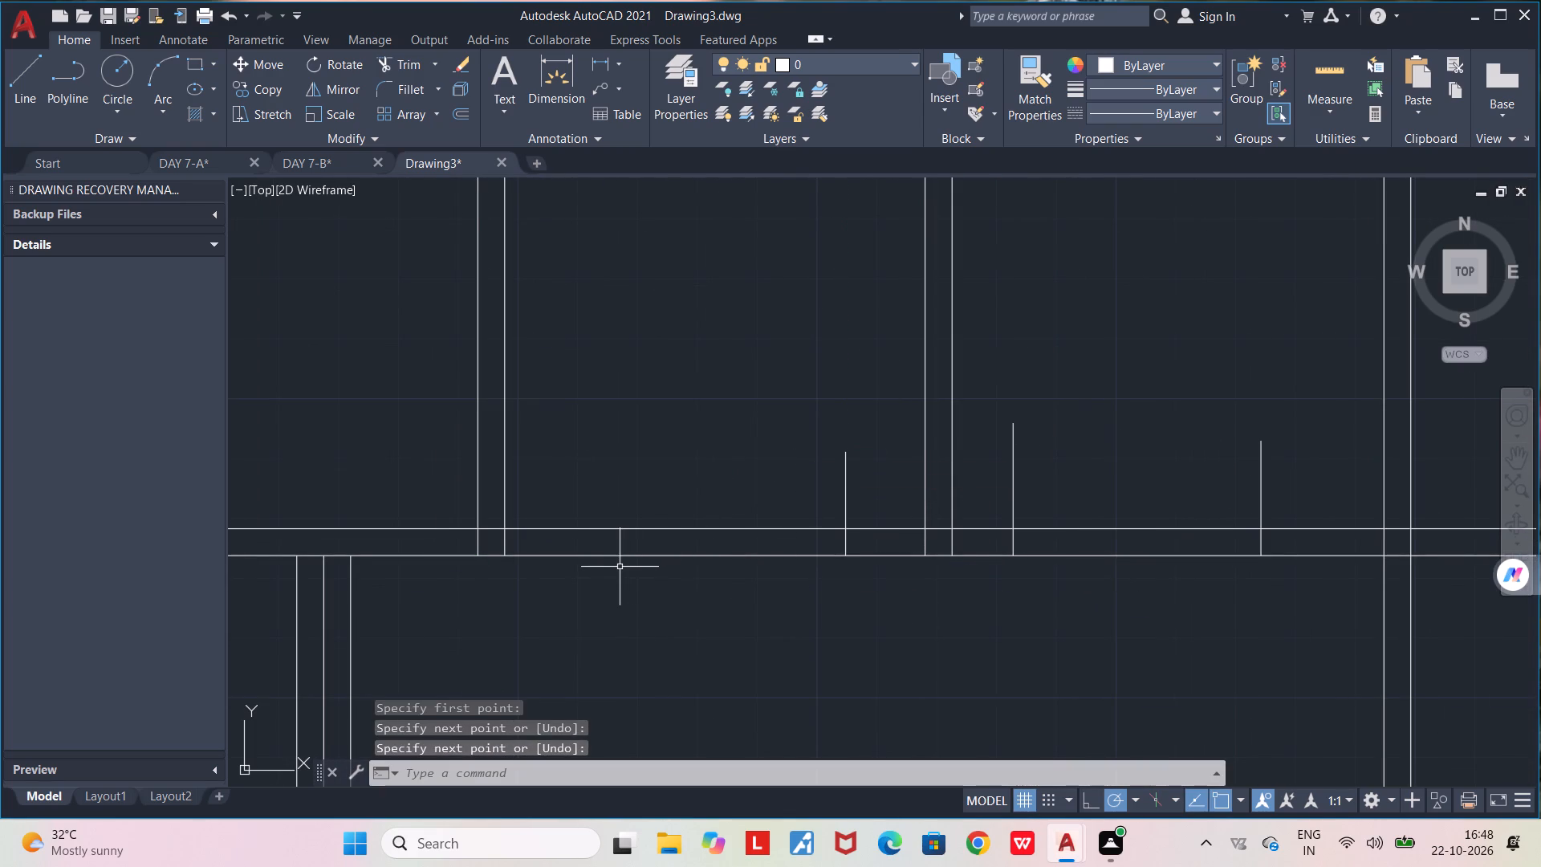
pyautogui.press('space')
pyautogui.click(603, 556)
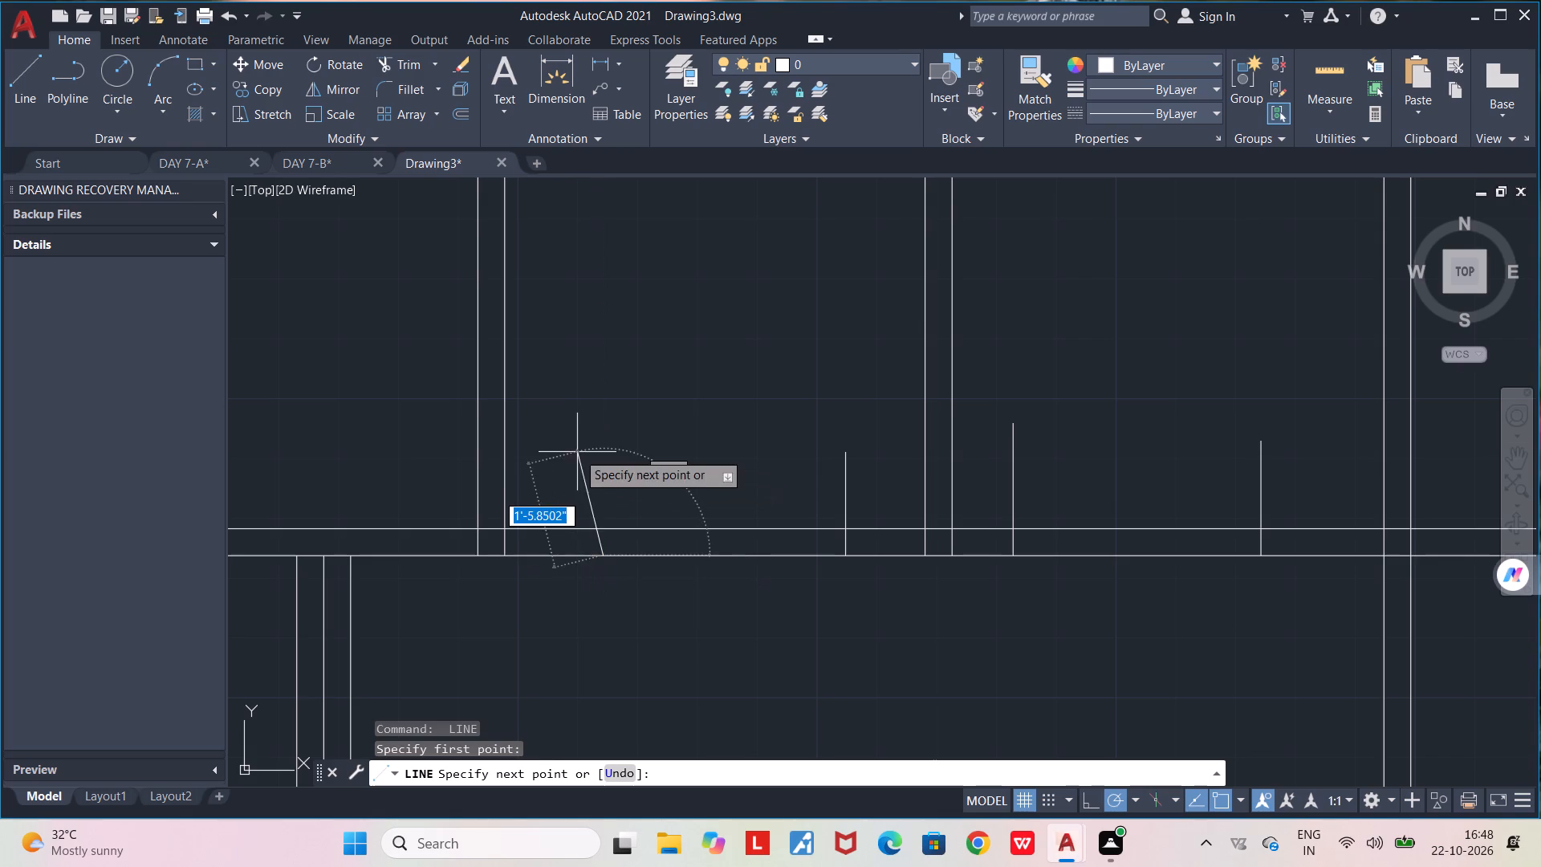
pyautogui.click(602, 460)
pyautogui.press('space')
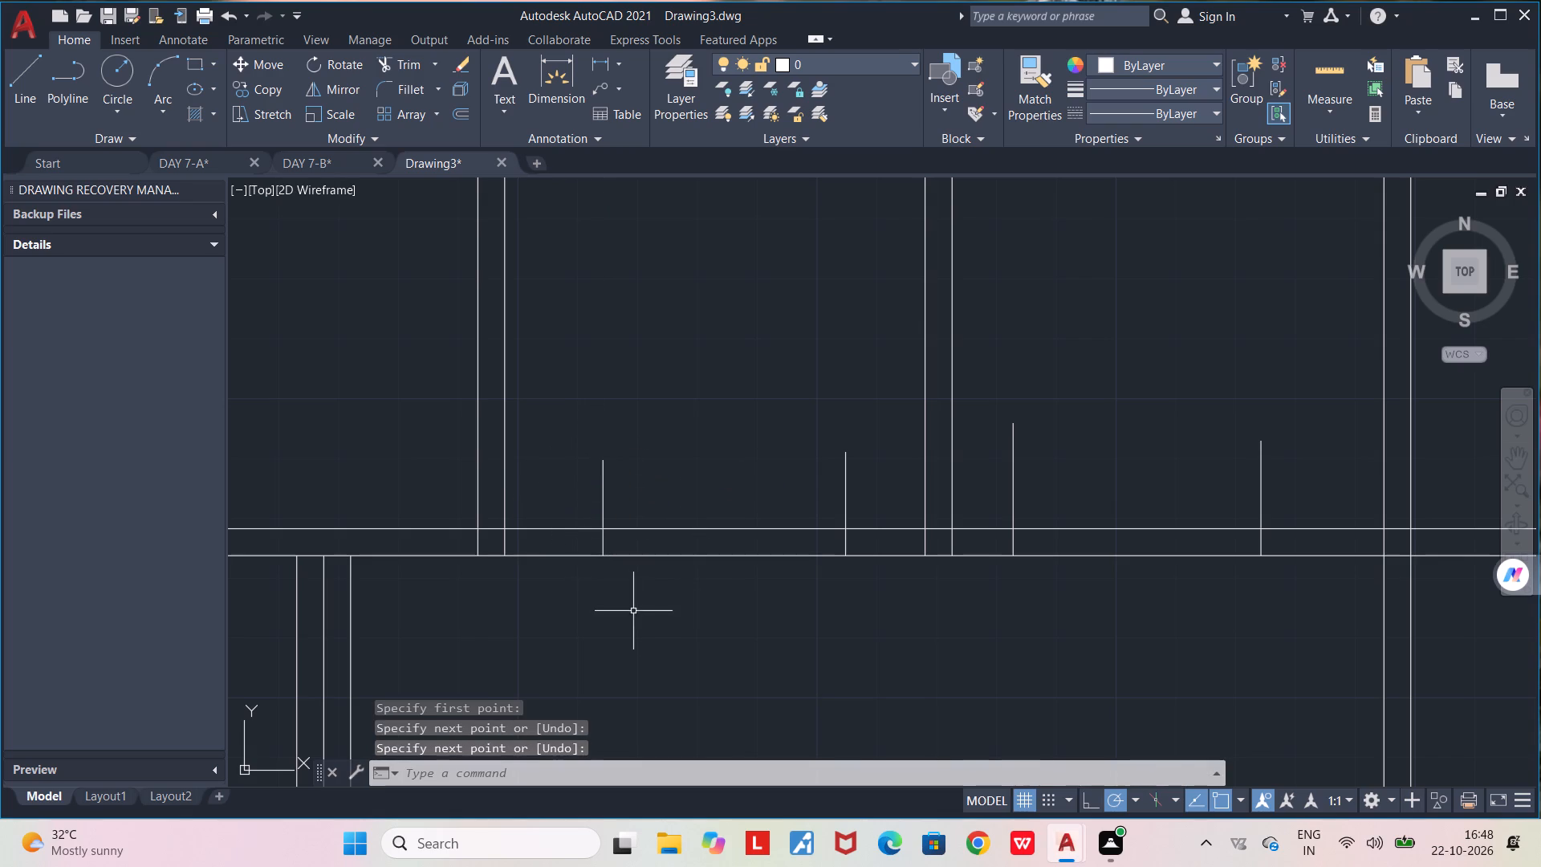
# Draw a horizontal door-opening mark leftward across the right wall of the left-side room below the top-left room.
pyautogui.moveTo(633, 611); pyautogui.dragTo(631, 523, button='middle')
pyautogui.scroll(-2, 631, 523)
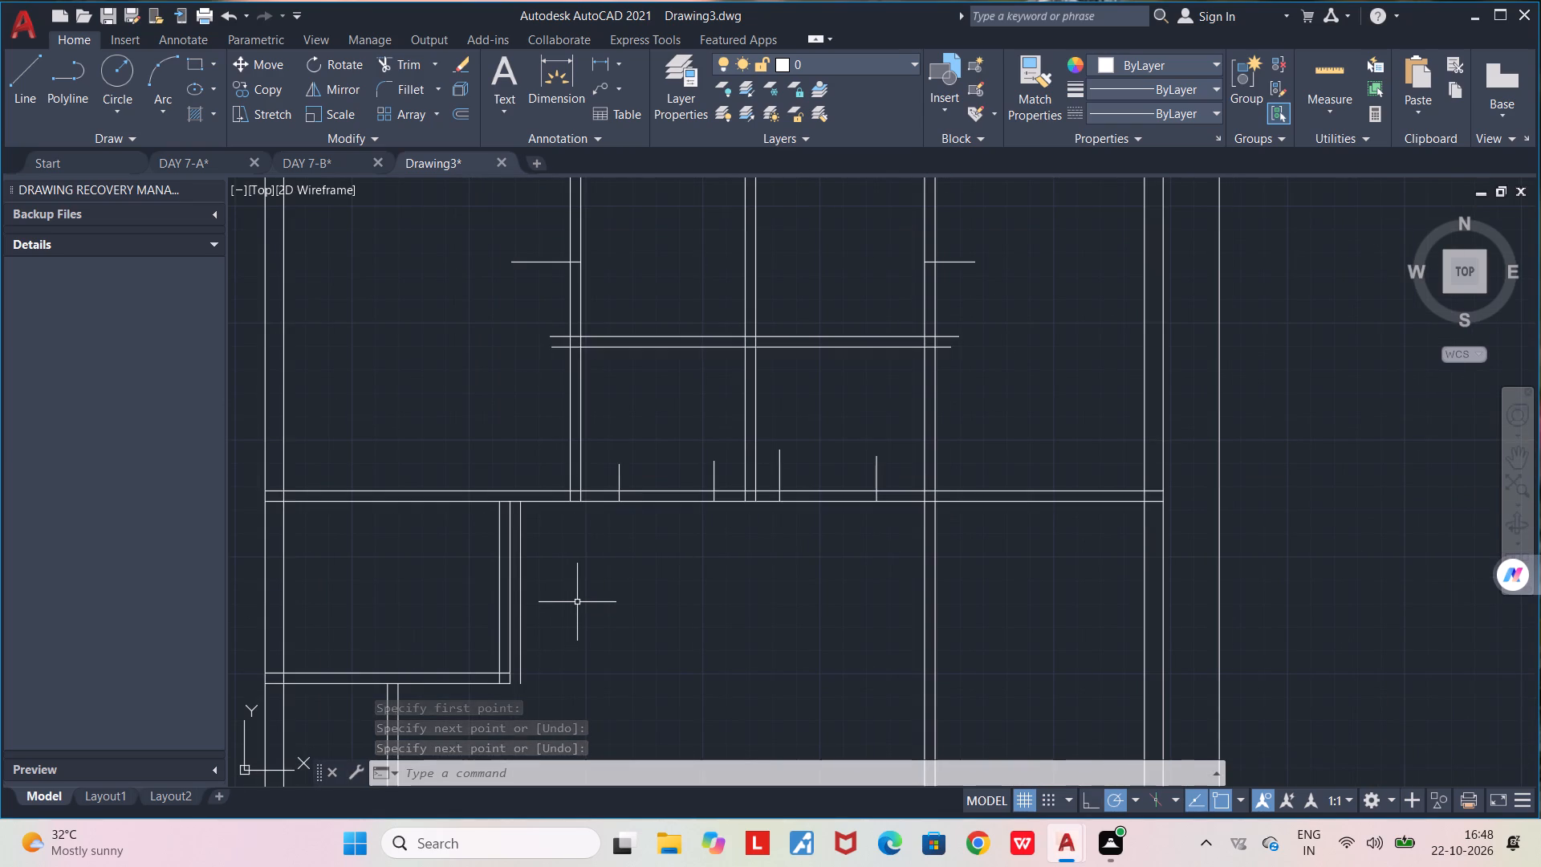
pyautogui.moveTo(577, 602); pyautogui.dragTo(820, 563, button='middle')
pyautogui.scroll(1, 742, 618)
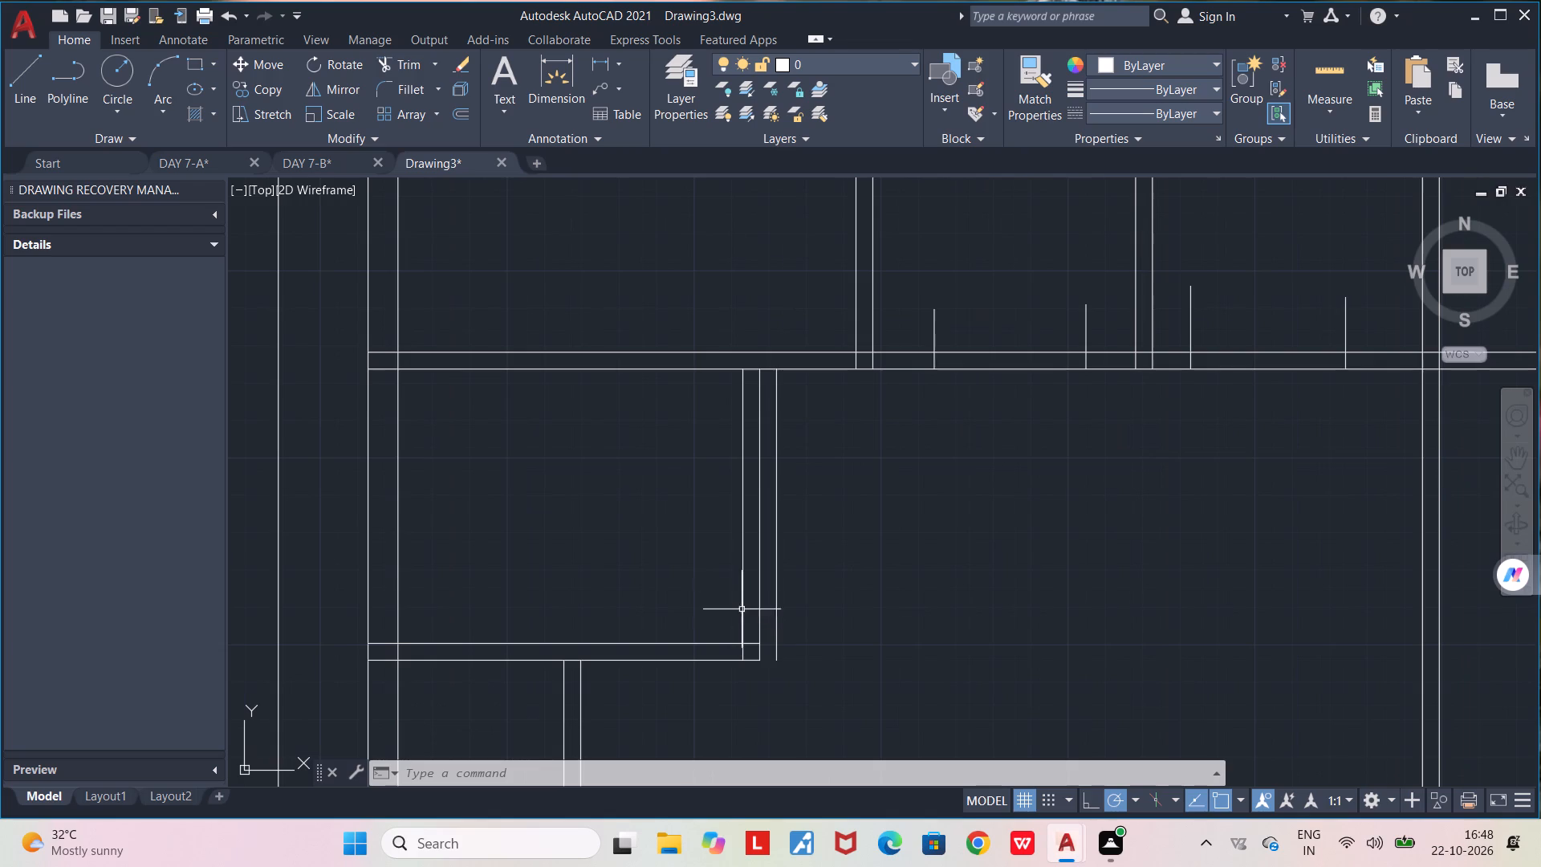
pyautogui.scroll(1, 721, 553)
pyautogui.moveTo(721, 553); pyautogui.dragTo(719, 616, button='middle')
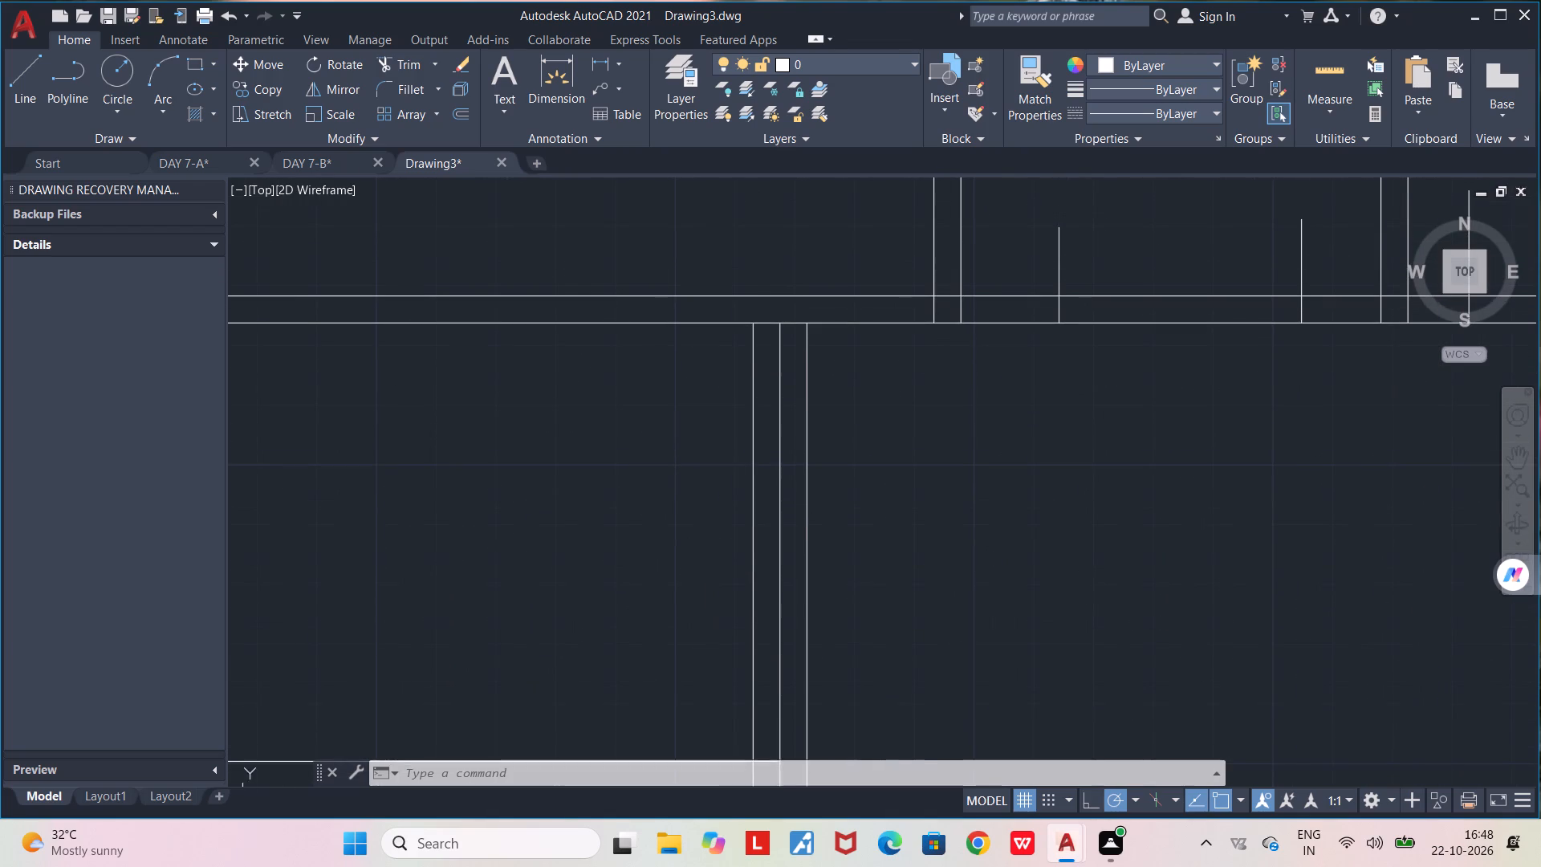
pyautogui.press('space')
pyautogui.click(776, 560)
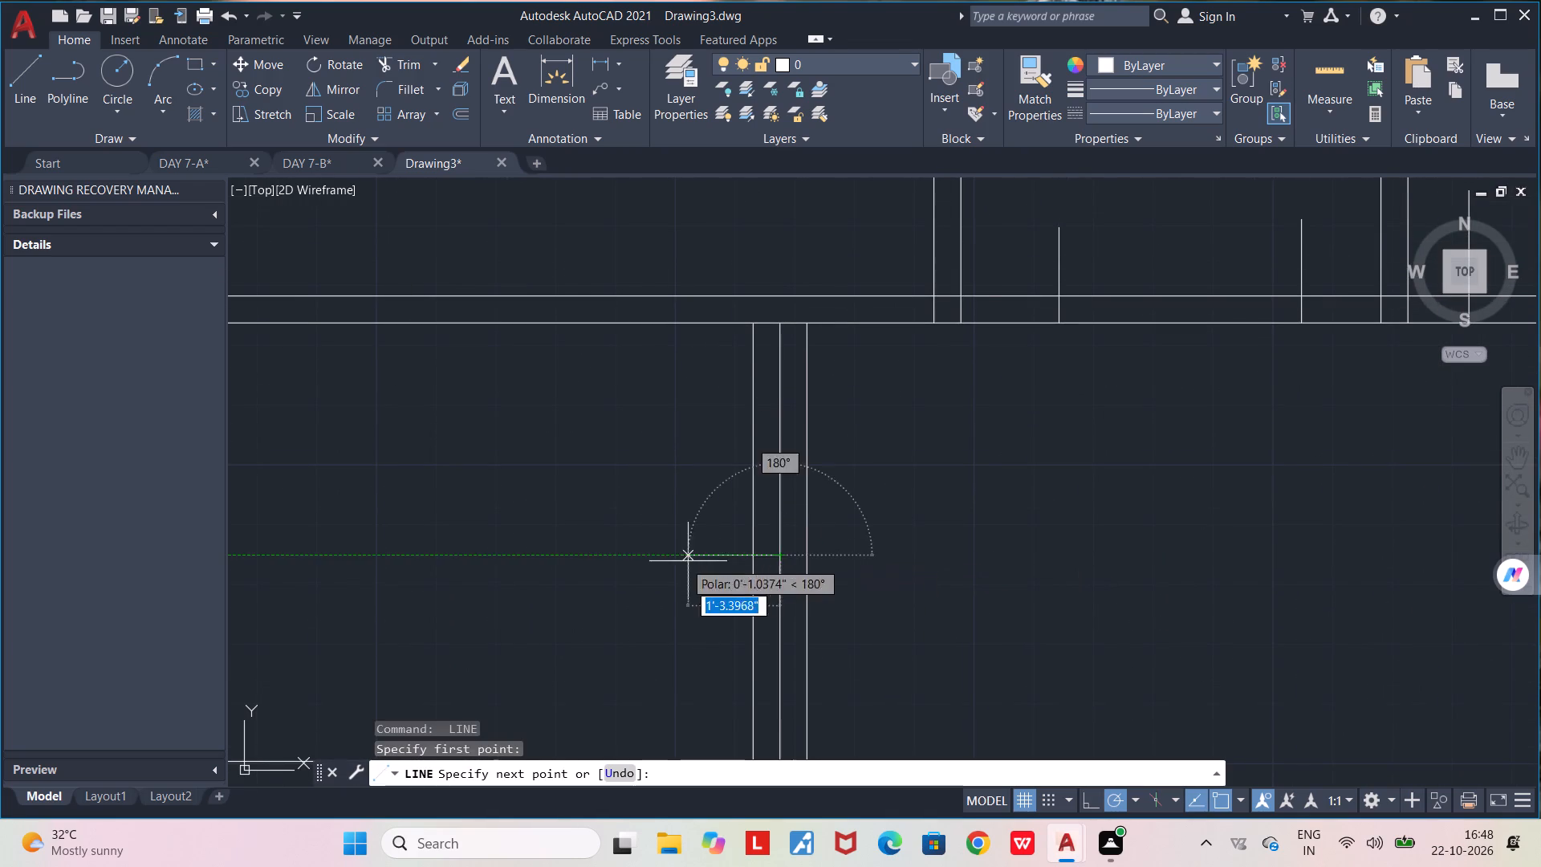
pyautogui.click(615, 560)
pyautogui.press('space')
# Erase the extra vertical line just outside the right wall of that left-side room.
pyautogui.moveTo(608, 644); pyautogui.dragTo(623, 578, button='middle')
pyautogui.scroll(-1, 623, 578)
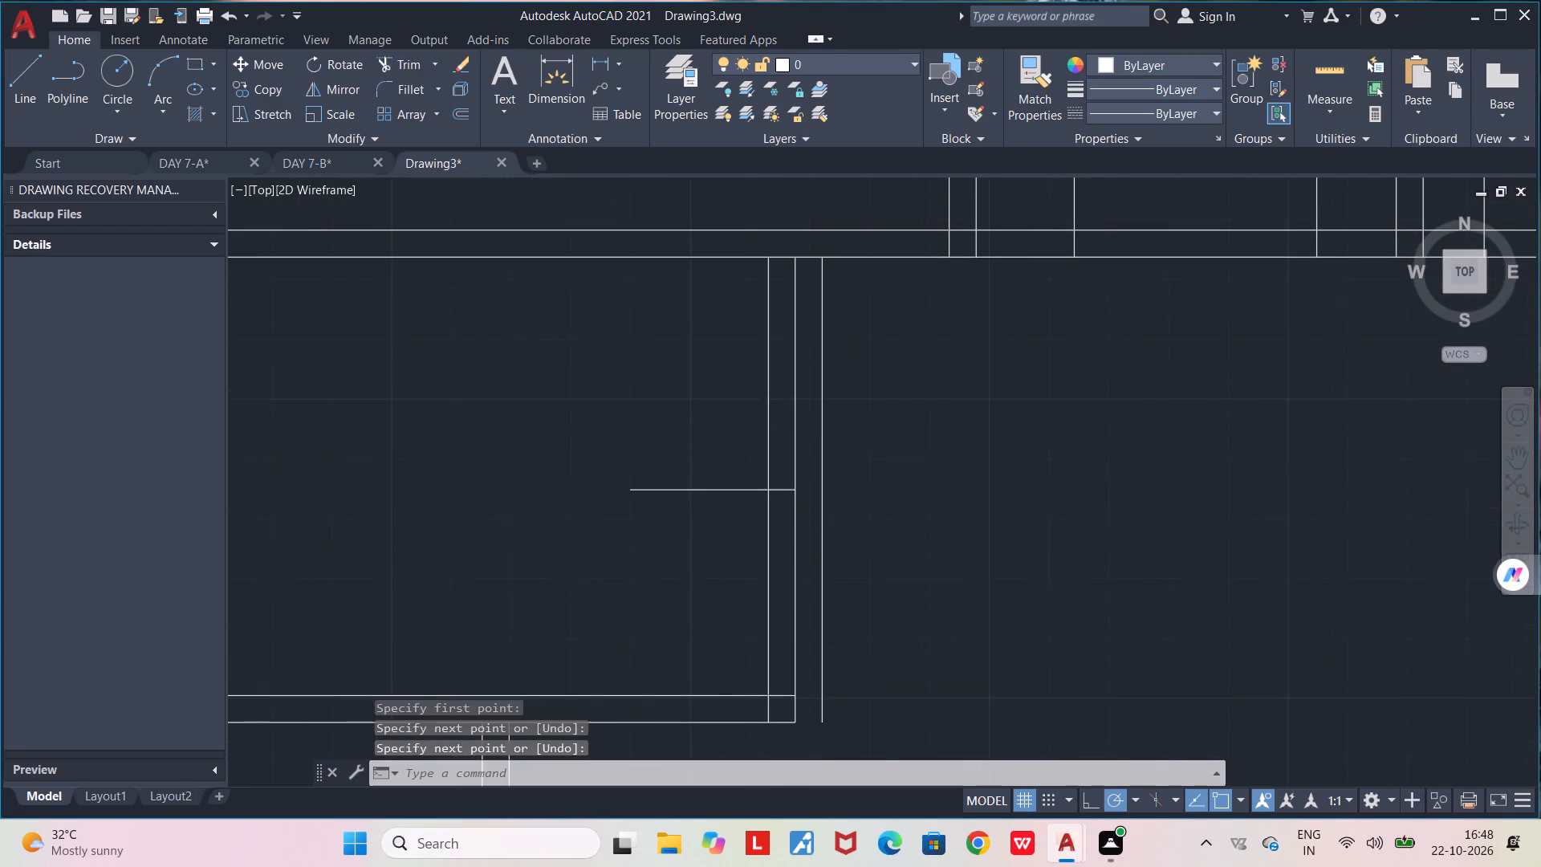
pyautogui.scroll(-1, 623, 578)
pyautogui.click(701, 571)
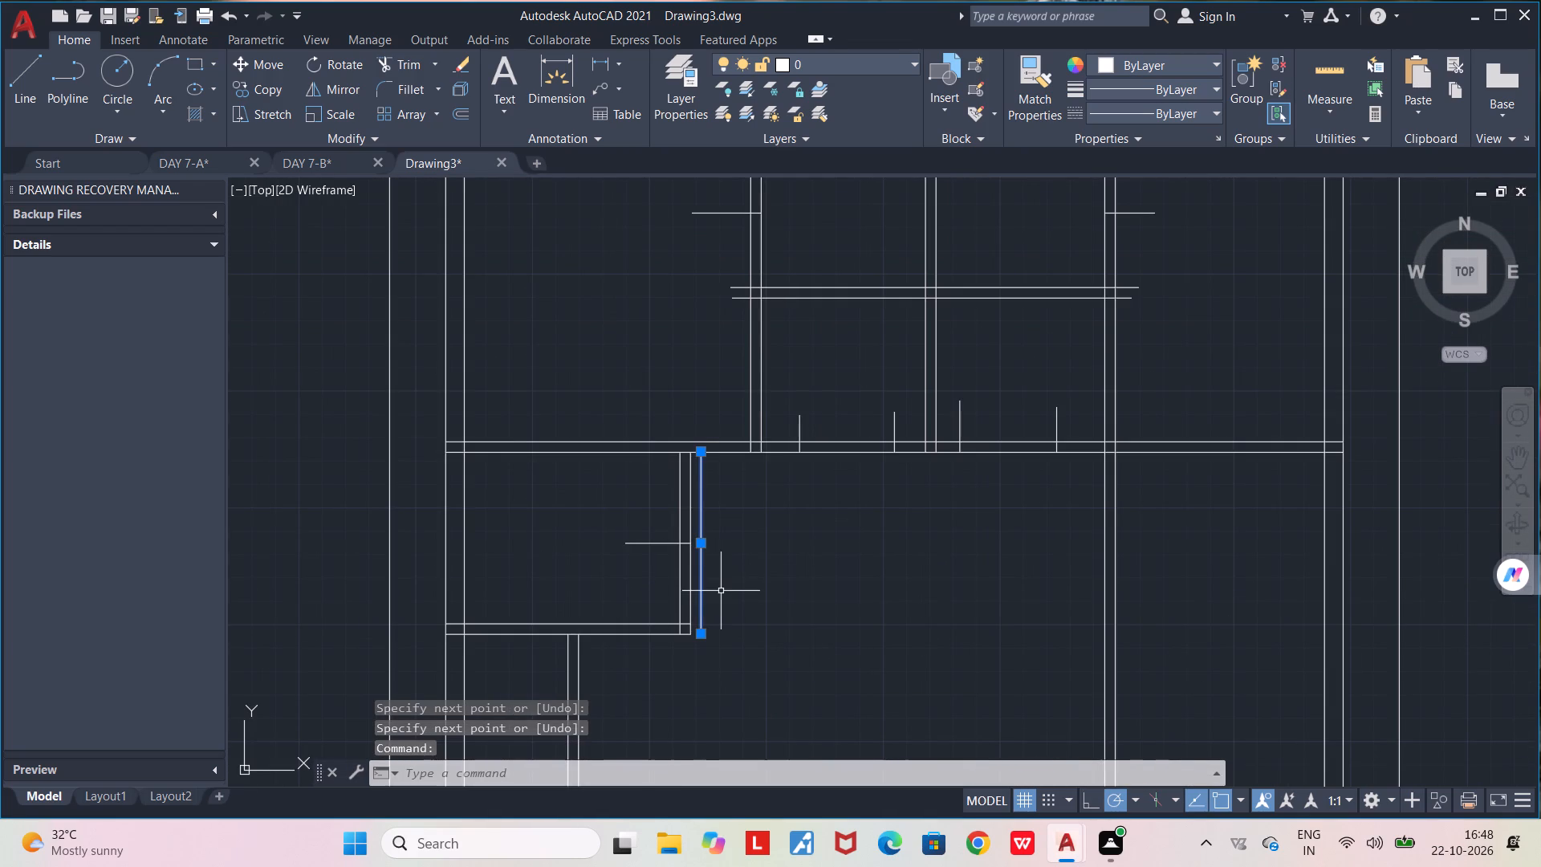
pyautogui.press('Delete')
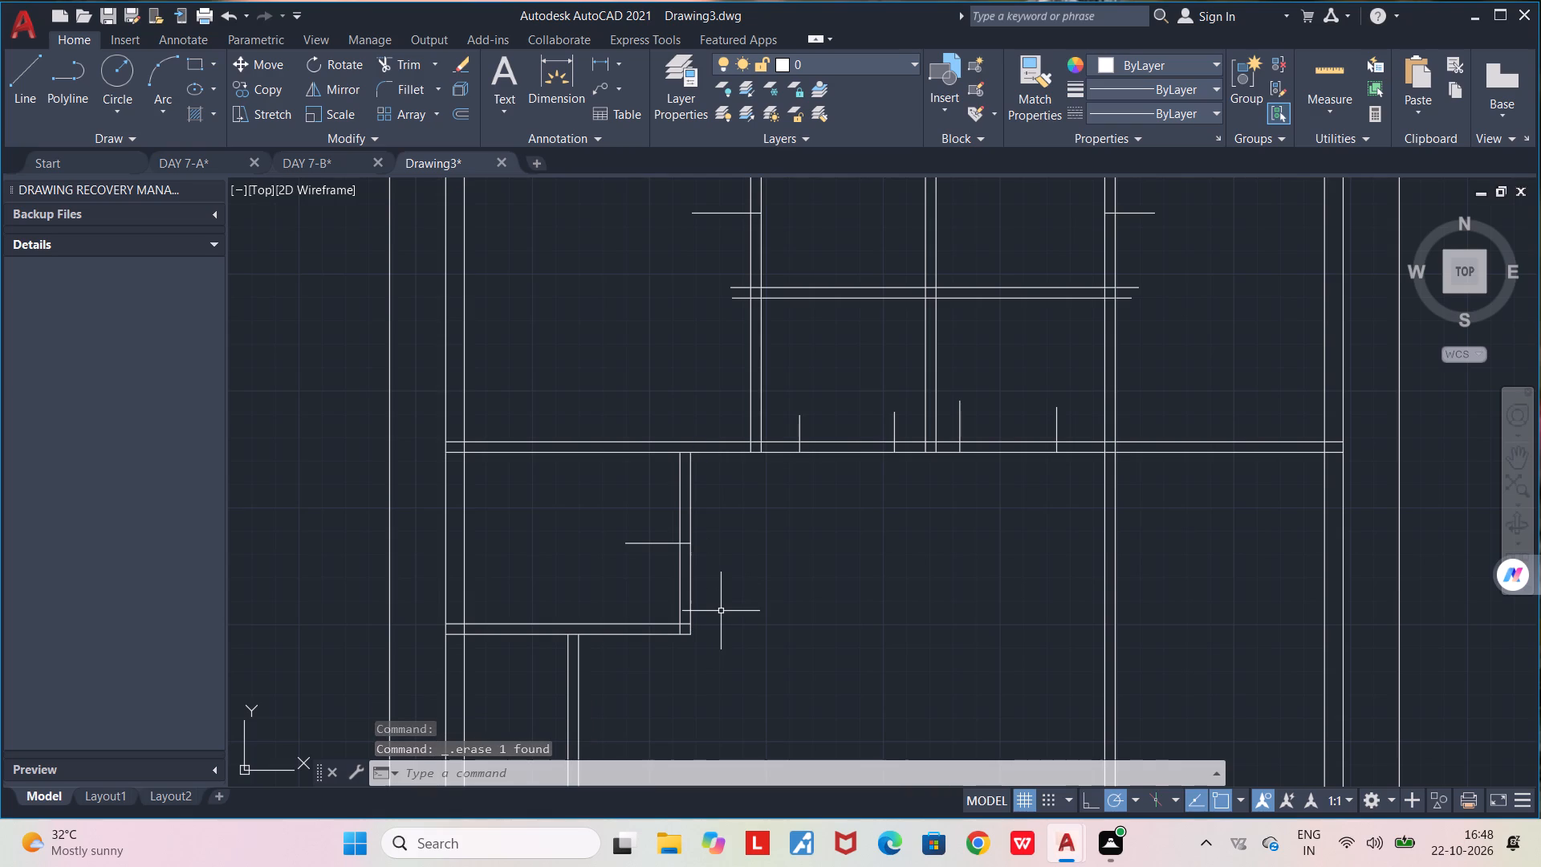
# Trim the door opening in the top-left room's right partition, along with the mark's overhang and the horizontal line ends projecting past the wall.
pyautogui.moveTo(917, 612); pyautogui.dragTo(882, 728, button='middle')
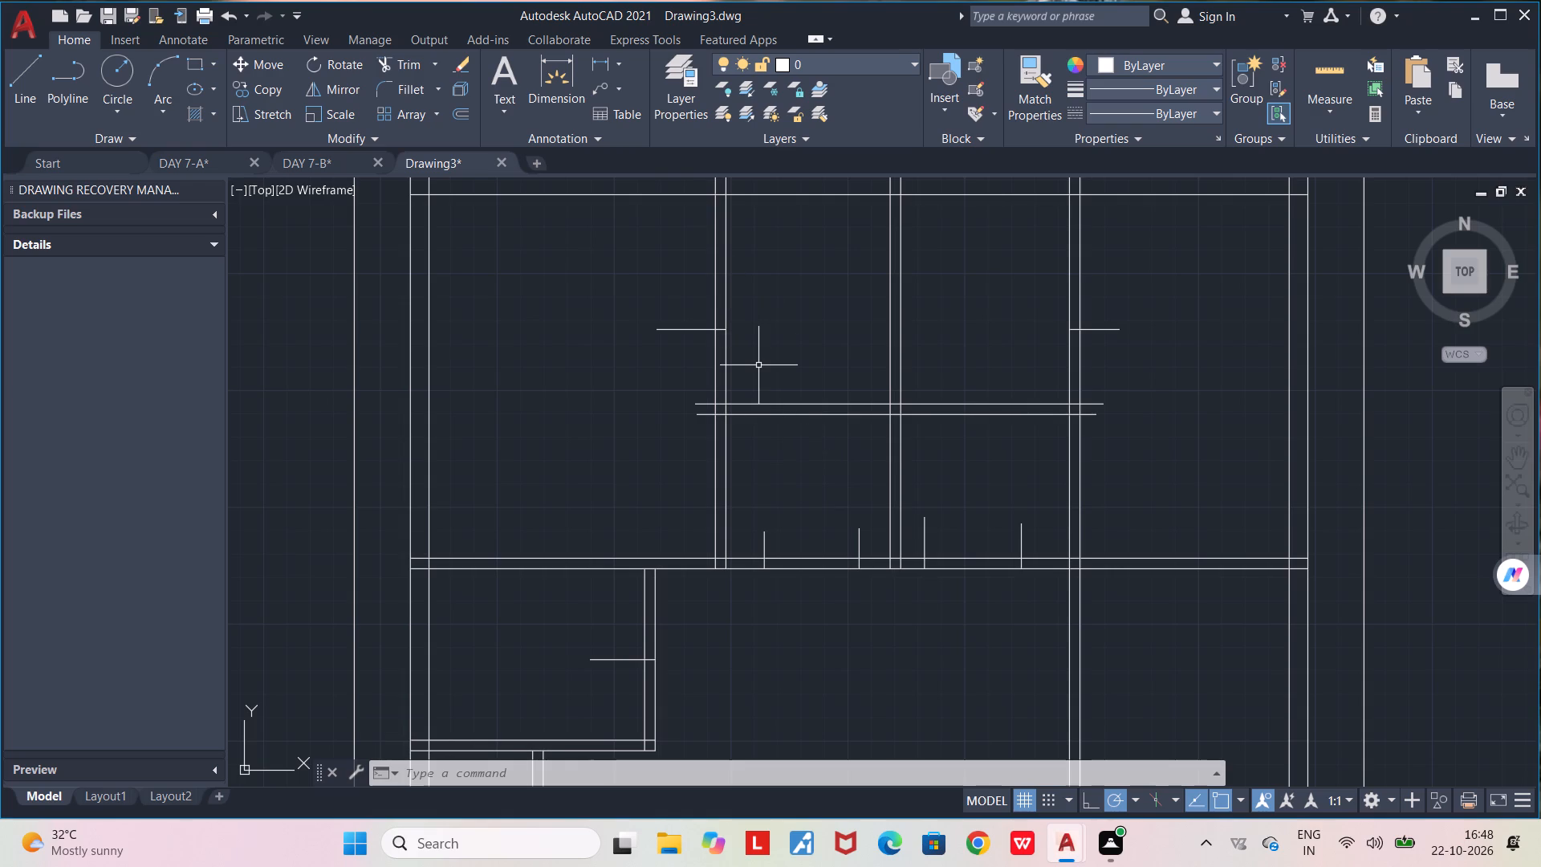
pyautogui.press('space')
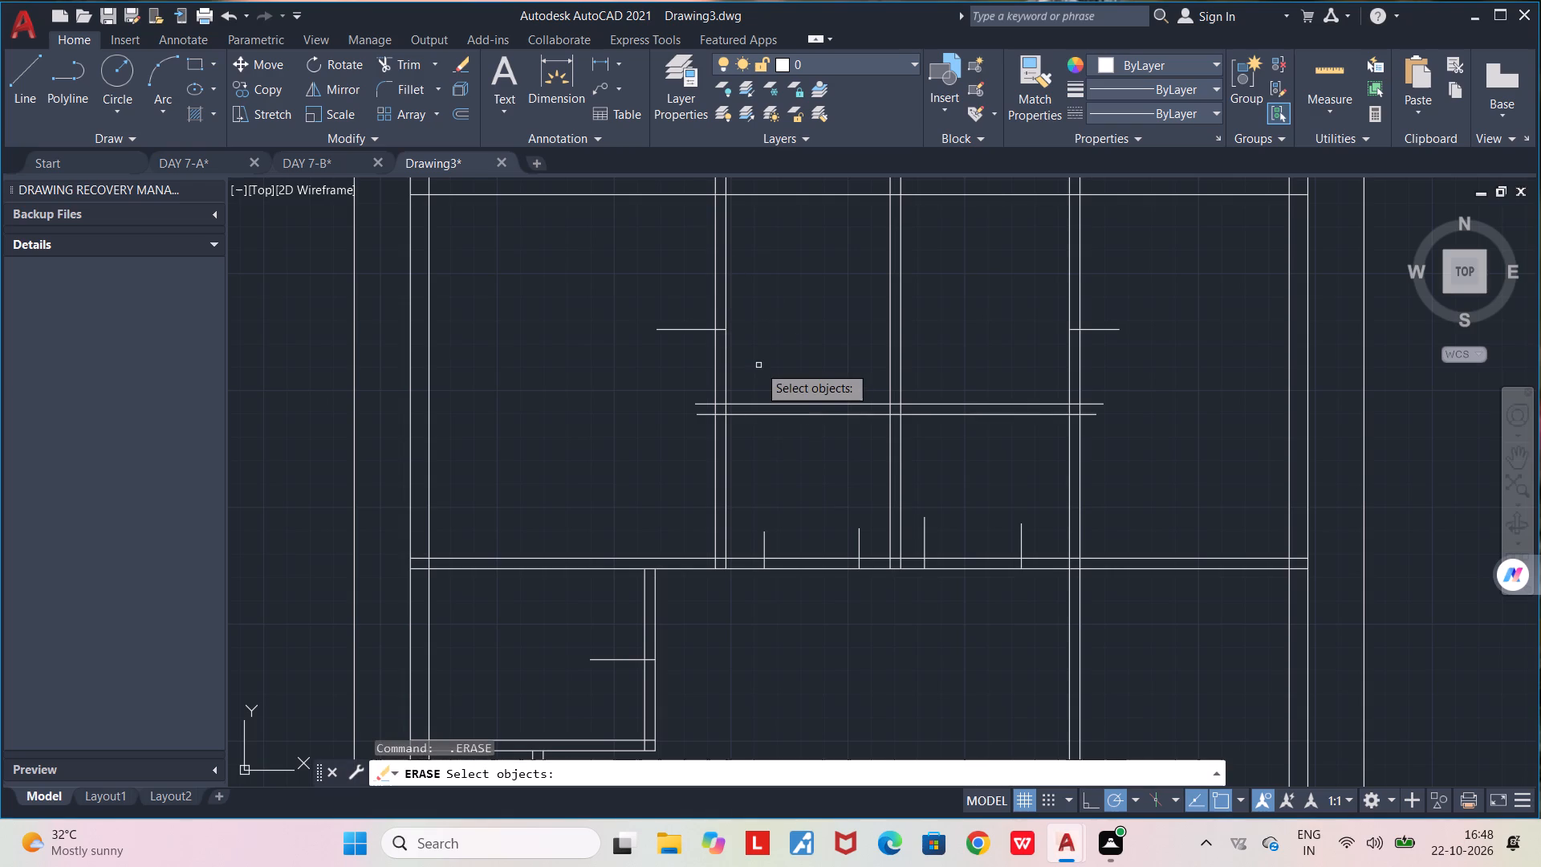
pyautogui.press('Escape')
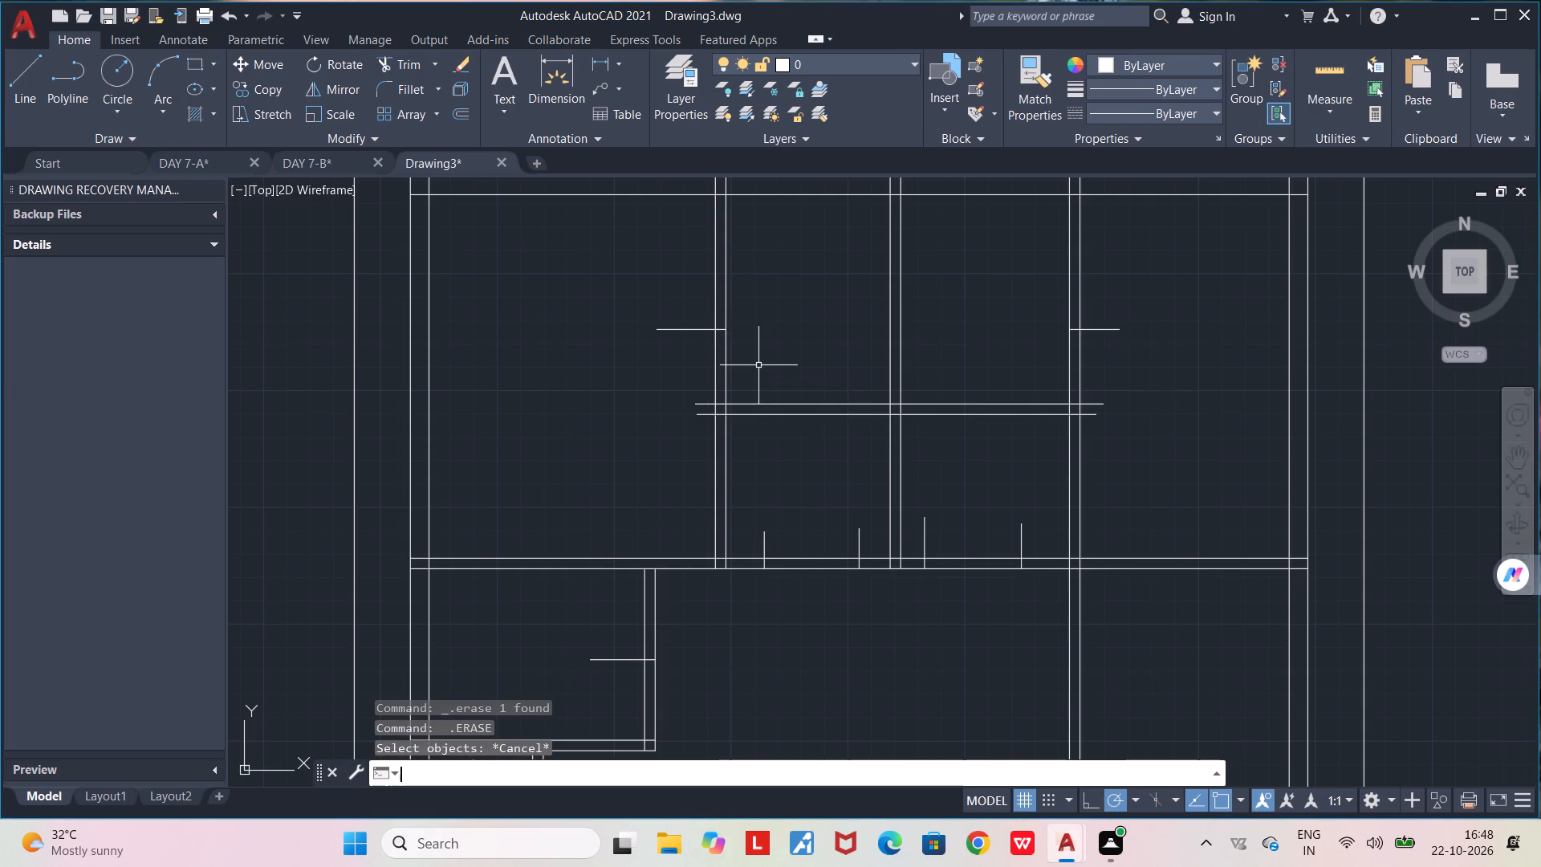
pyautogui.write('TR')
pyautogui.press('Return')
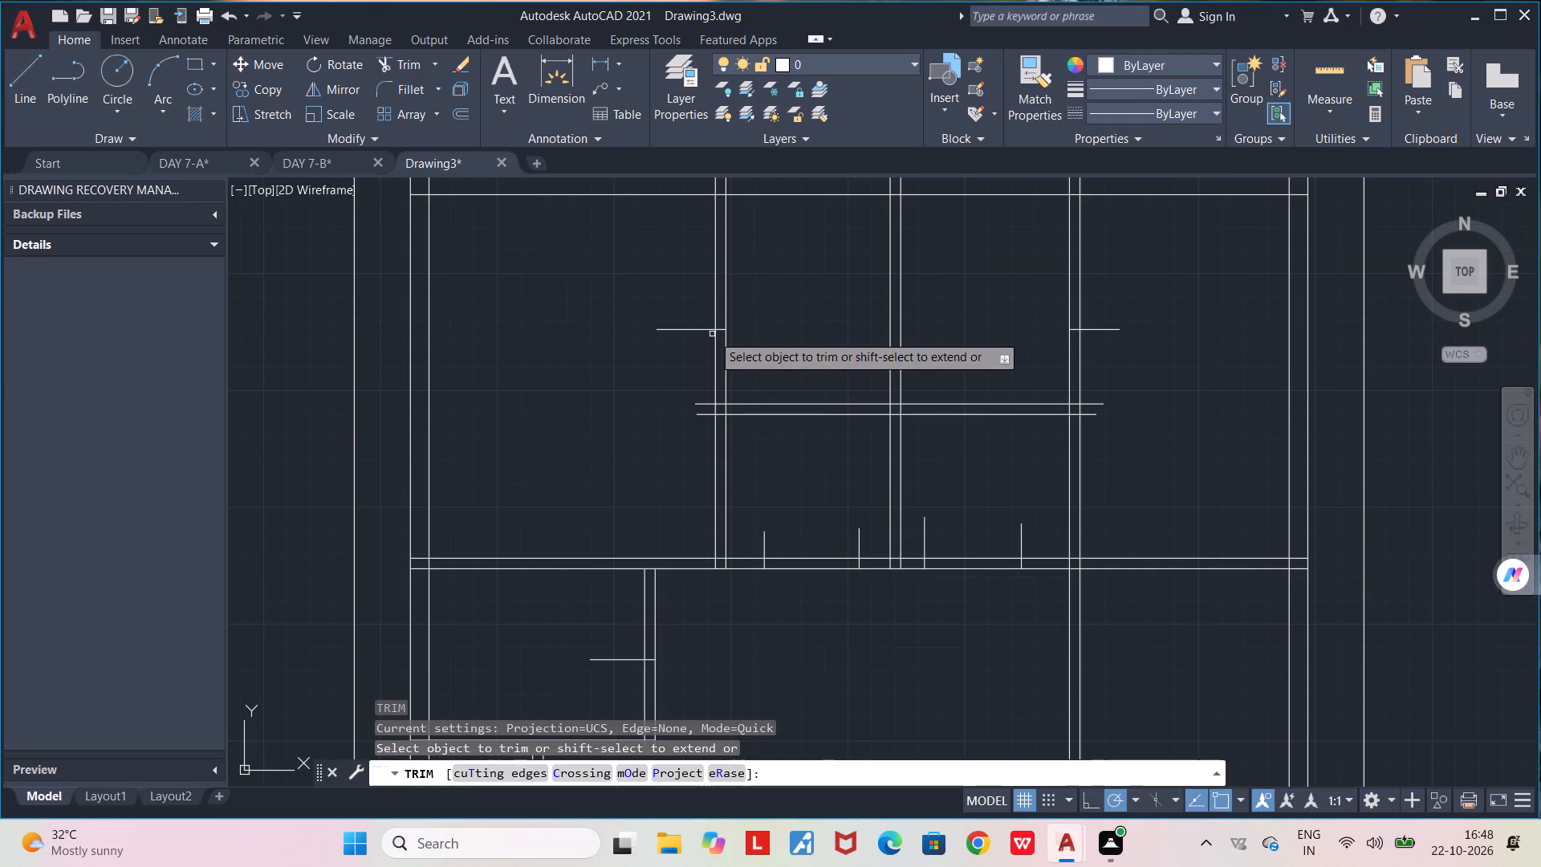
pyautogui.scroll(1, 705, 346)
pyautogui.moveTo(673, 305); pyautogui.dragTo(691, 339)
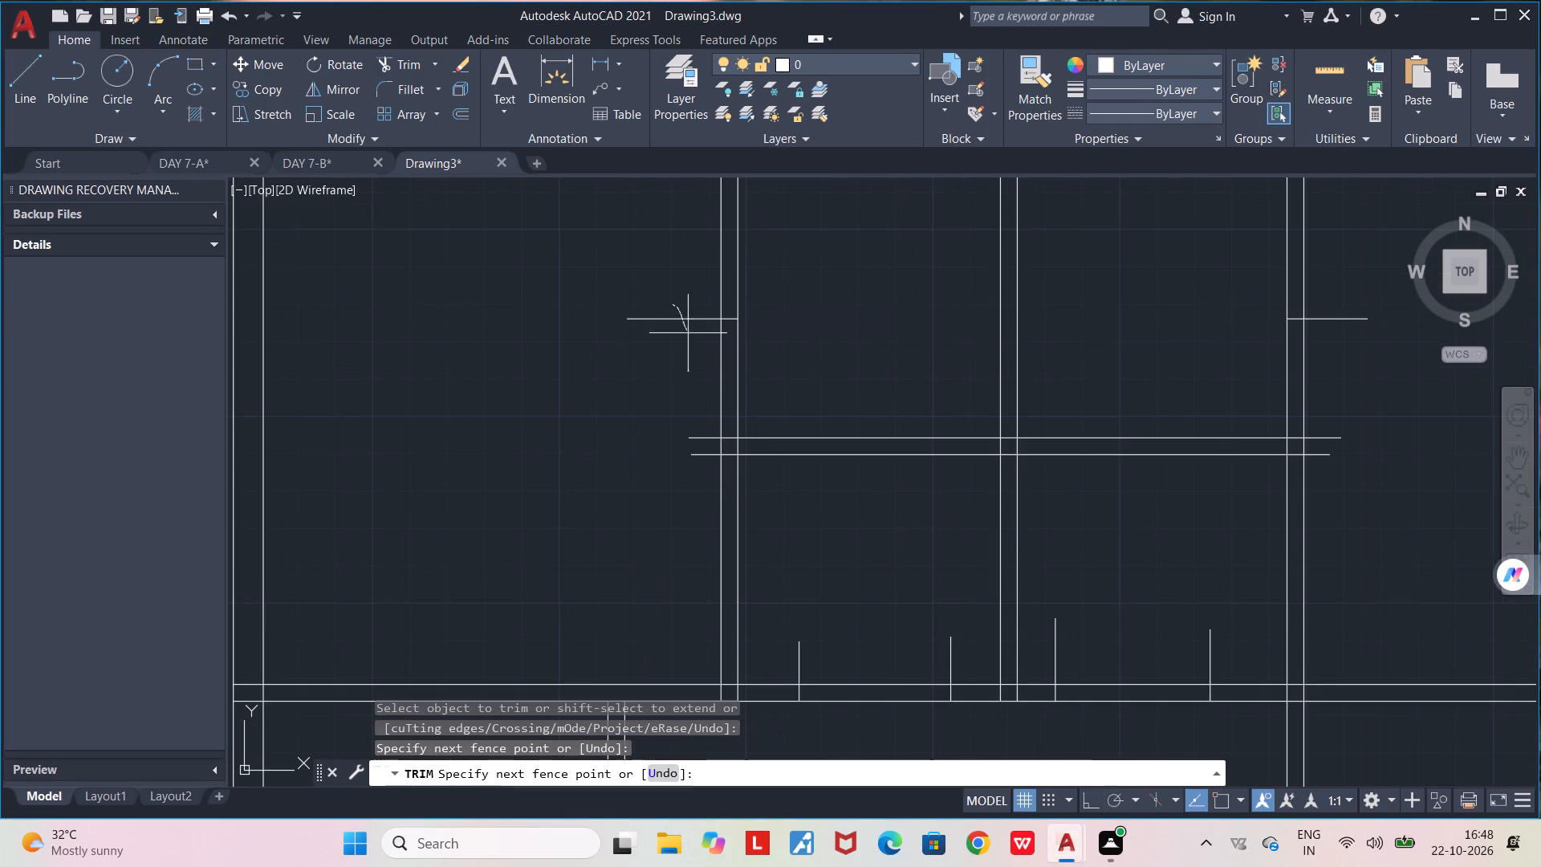
pyautogui.moveTo(691, 339); pyautogui.dragTo(763, 399)
pyautogui.moveTo(699, 424); pyautogui.dragTo(699, 489)
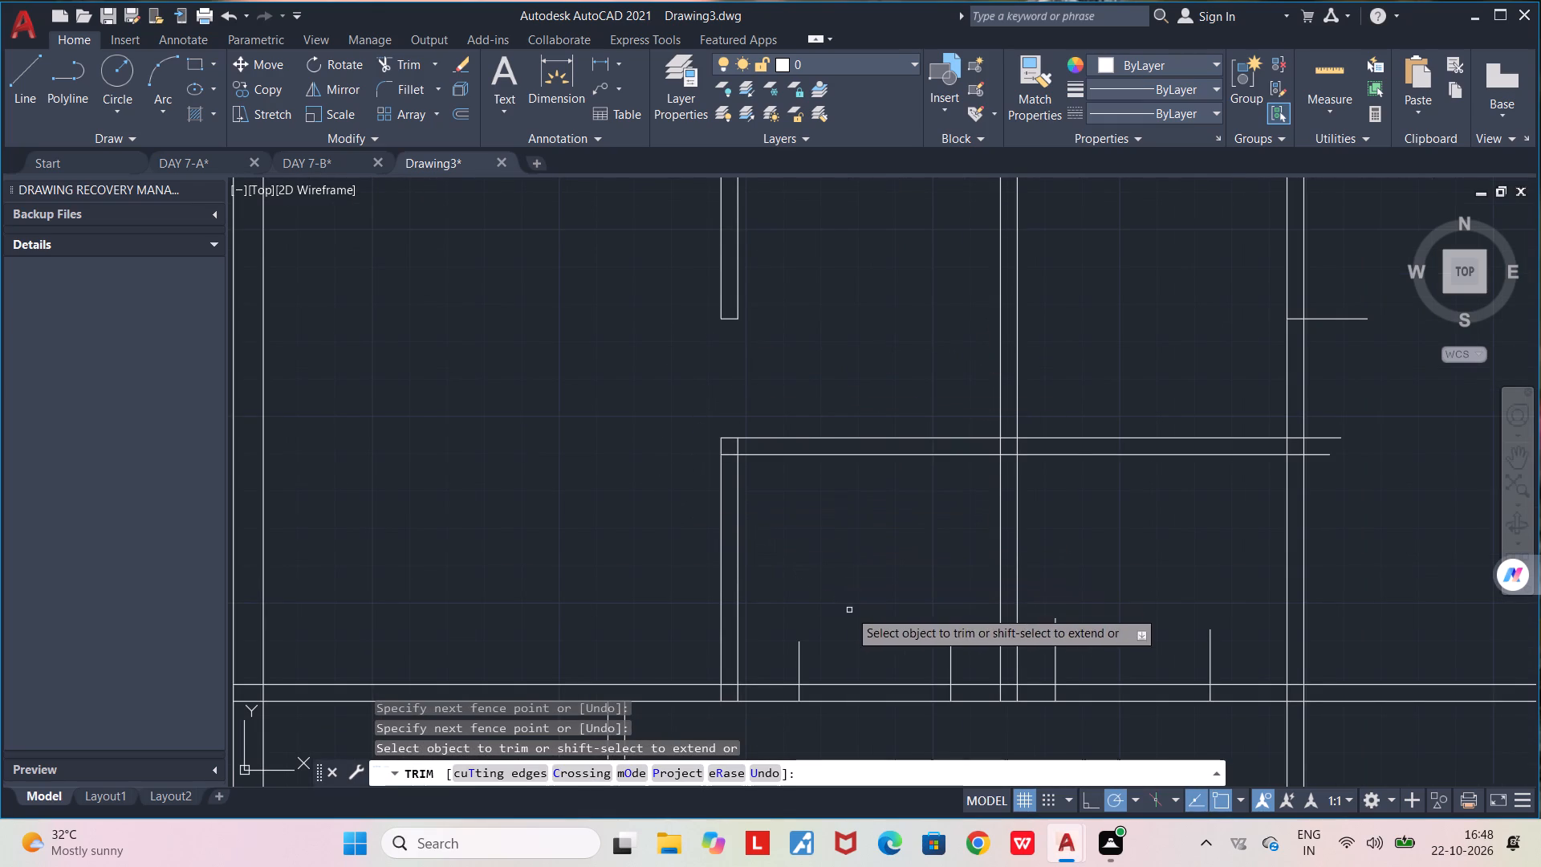
# Trim the door openings between the vertical marks in the bottom walls of both lower small middle rooms, including the marks' overhangs.
pyautogui.moveTo(850, 610); pyautogui.dragTo(784, 499, button='middle')
pyautogui.scroll(1, 798, 544)
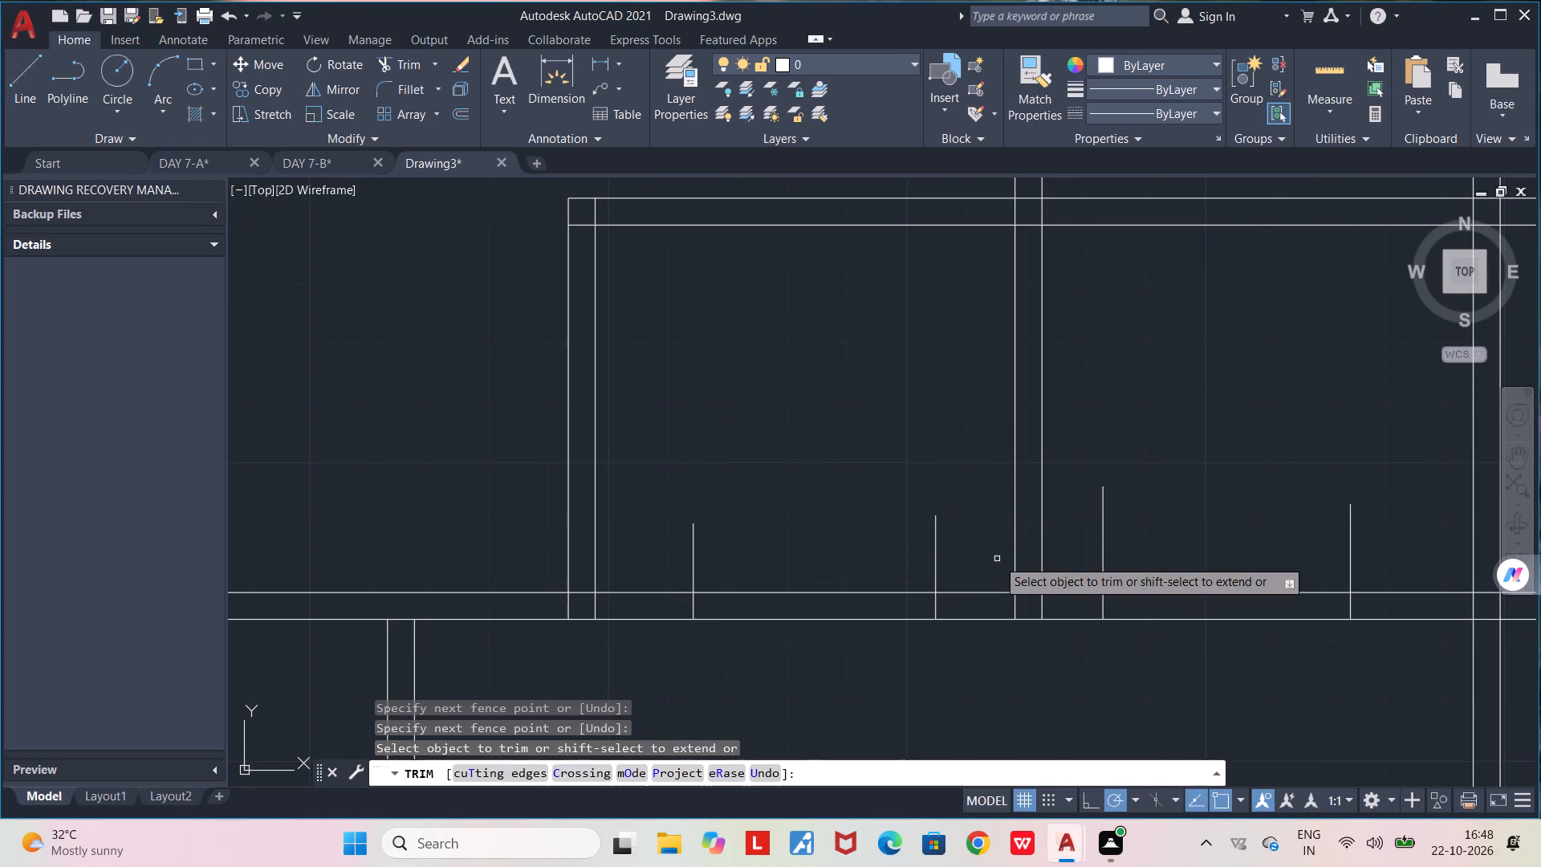
pyautogui.moveTo(949, 548); pyautogui.dragTo(678, 539)
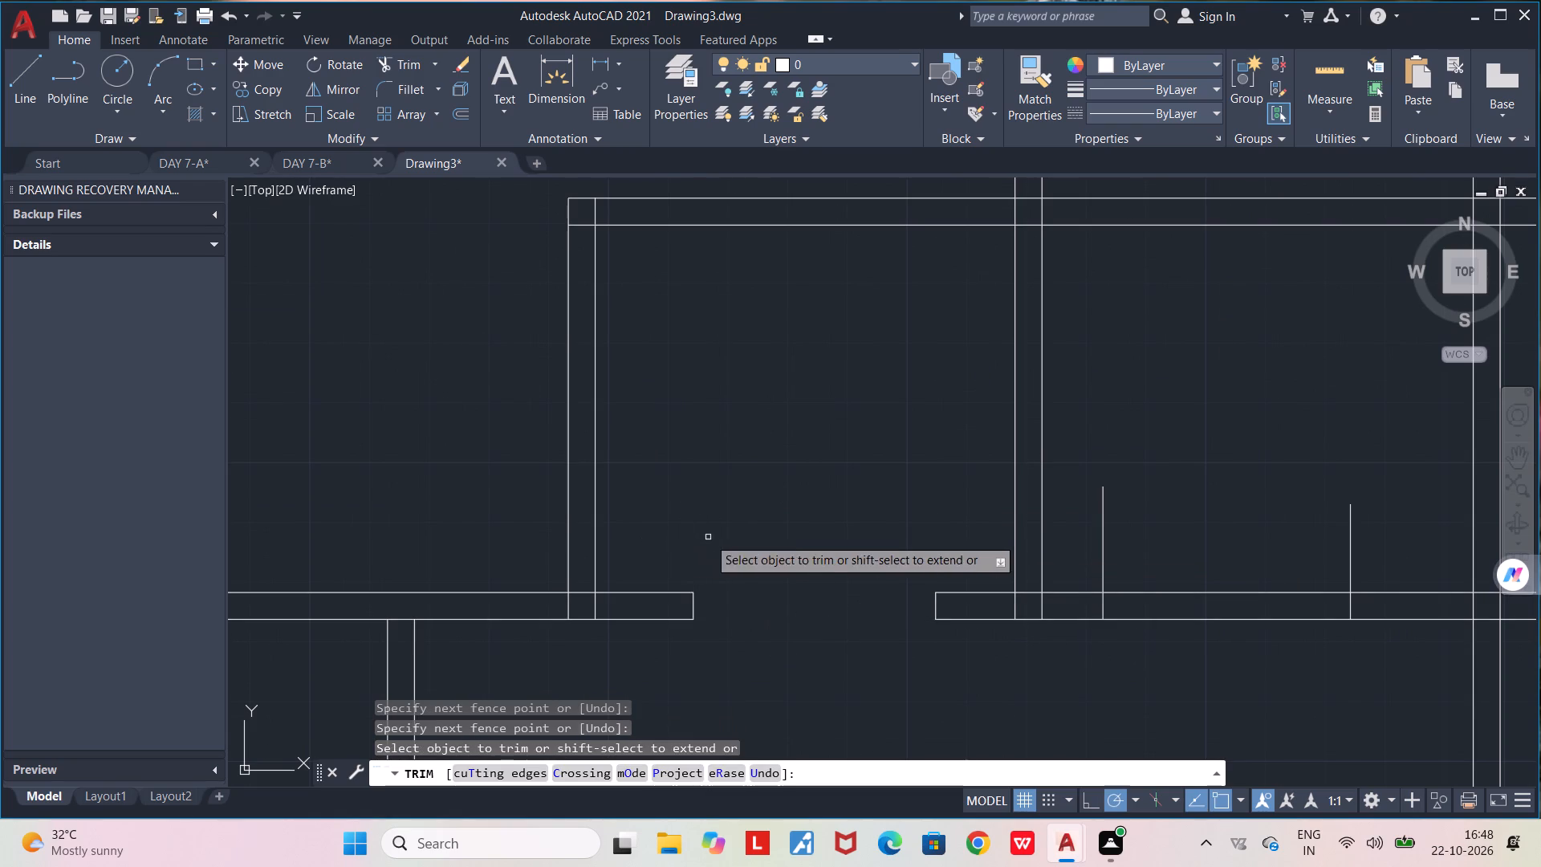
pyautogui.scroll(-1, 821, 512)
pyautogui.moveTo(989, 520); pyautogui.dragTo(1169, 522)
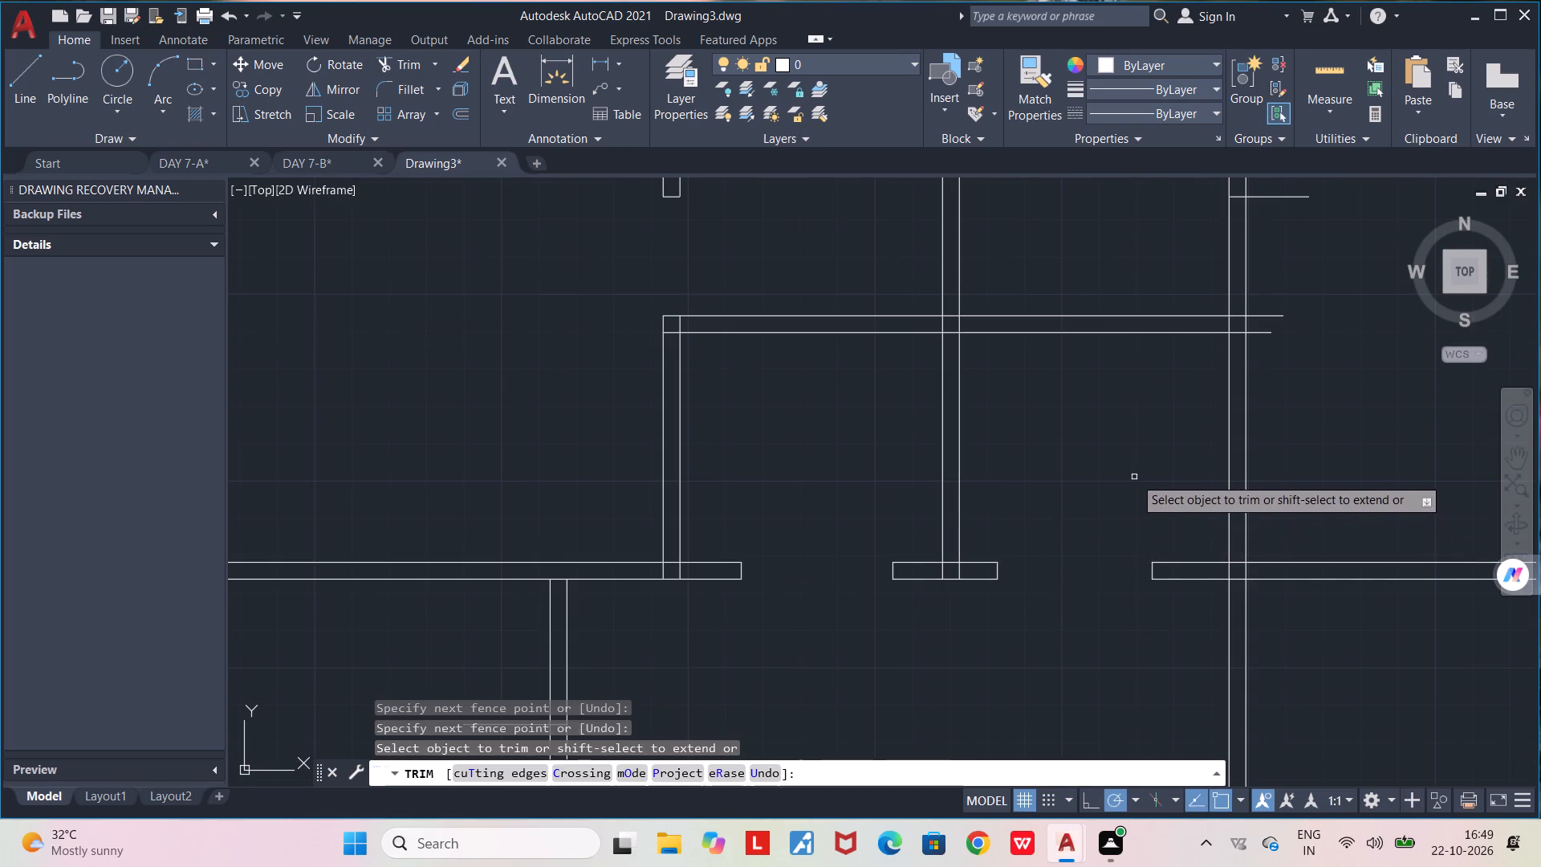
# Trim the centre partition's two lines inside the short bottom wall piece between the two door openings.
pyautogui.moveTo(1132, 477); pyautogui.dragTo(1021, 532, button='middle')
pyautogui.scroll(2, 856, 622)
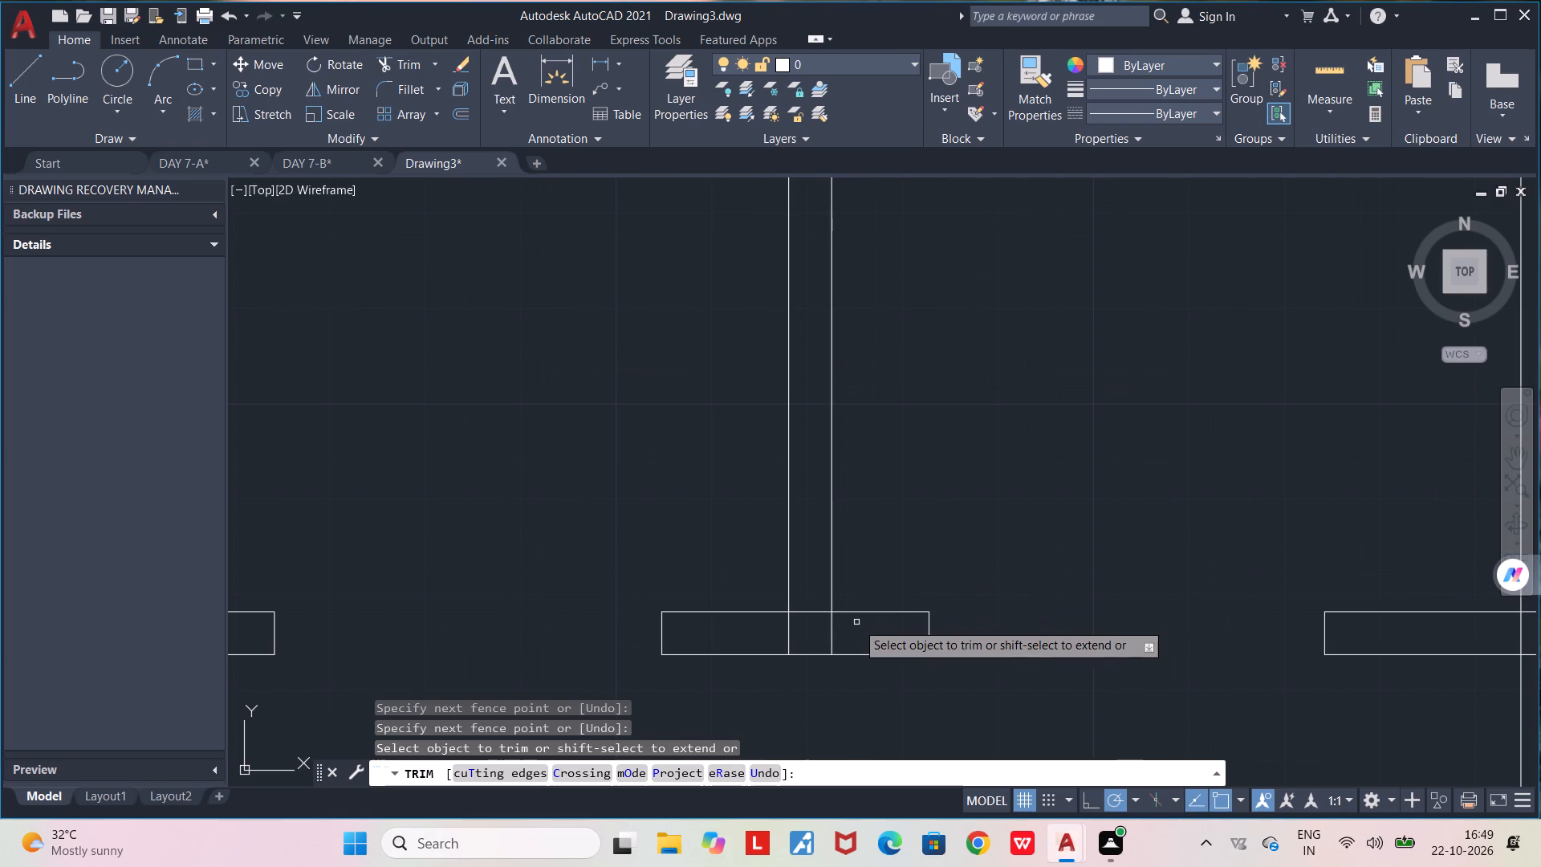
pyautogui.moveTo(851, 633); pyautogui.dragTo(807, 592)
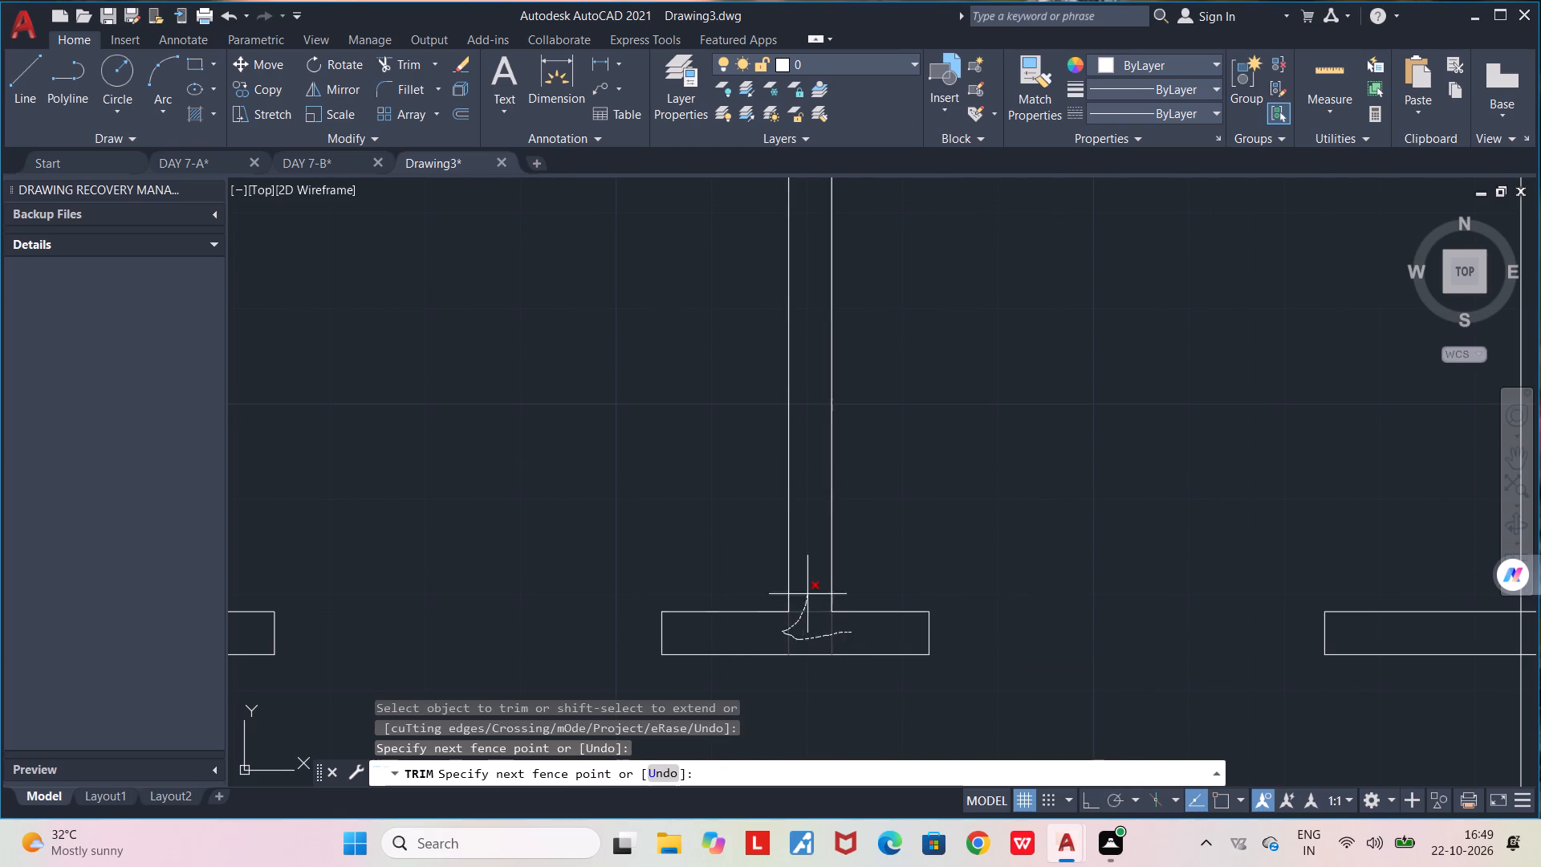
pyautogui.moveTo(807, 592); pyautogui.dragTo(807, 590)
# Trim the door opening in the top-right room's left partition, along with the mark's overhang and the projecting horizontal line ends.
pyautogui.moveTo(809, 598); pyautogui.dragTo(845, 612, button='middle')
pyautogui.scroll(-2, 845, 612)
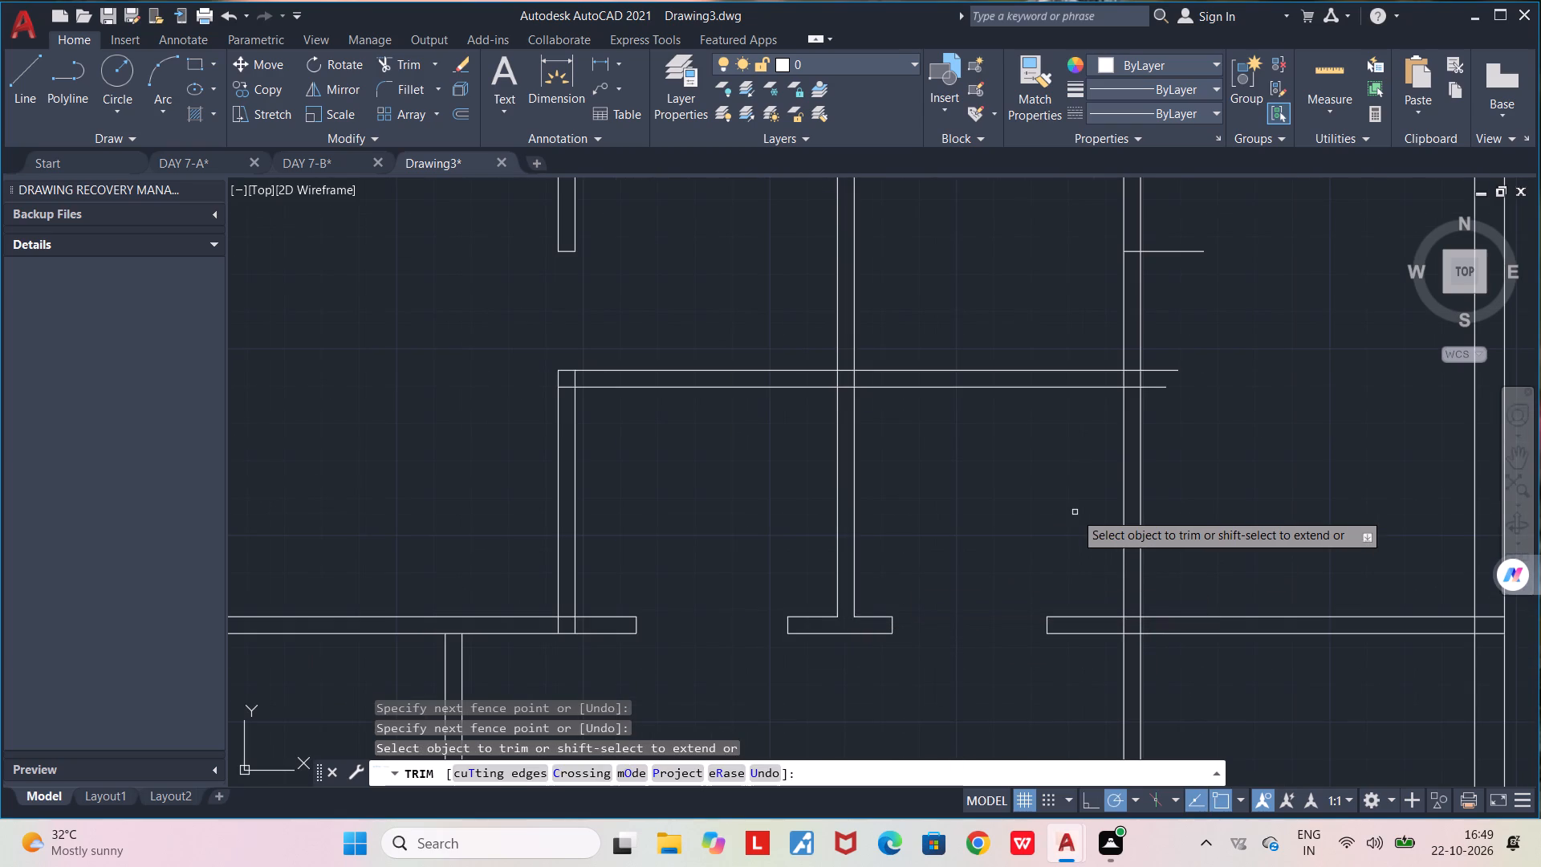
pyautogui.moveTo(1075, 512); pyautogui.dragTo(923, 607, button='middle')
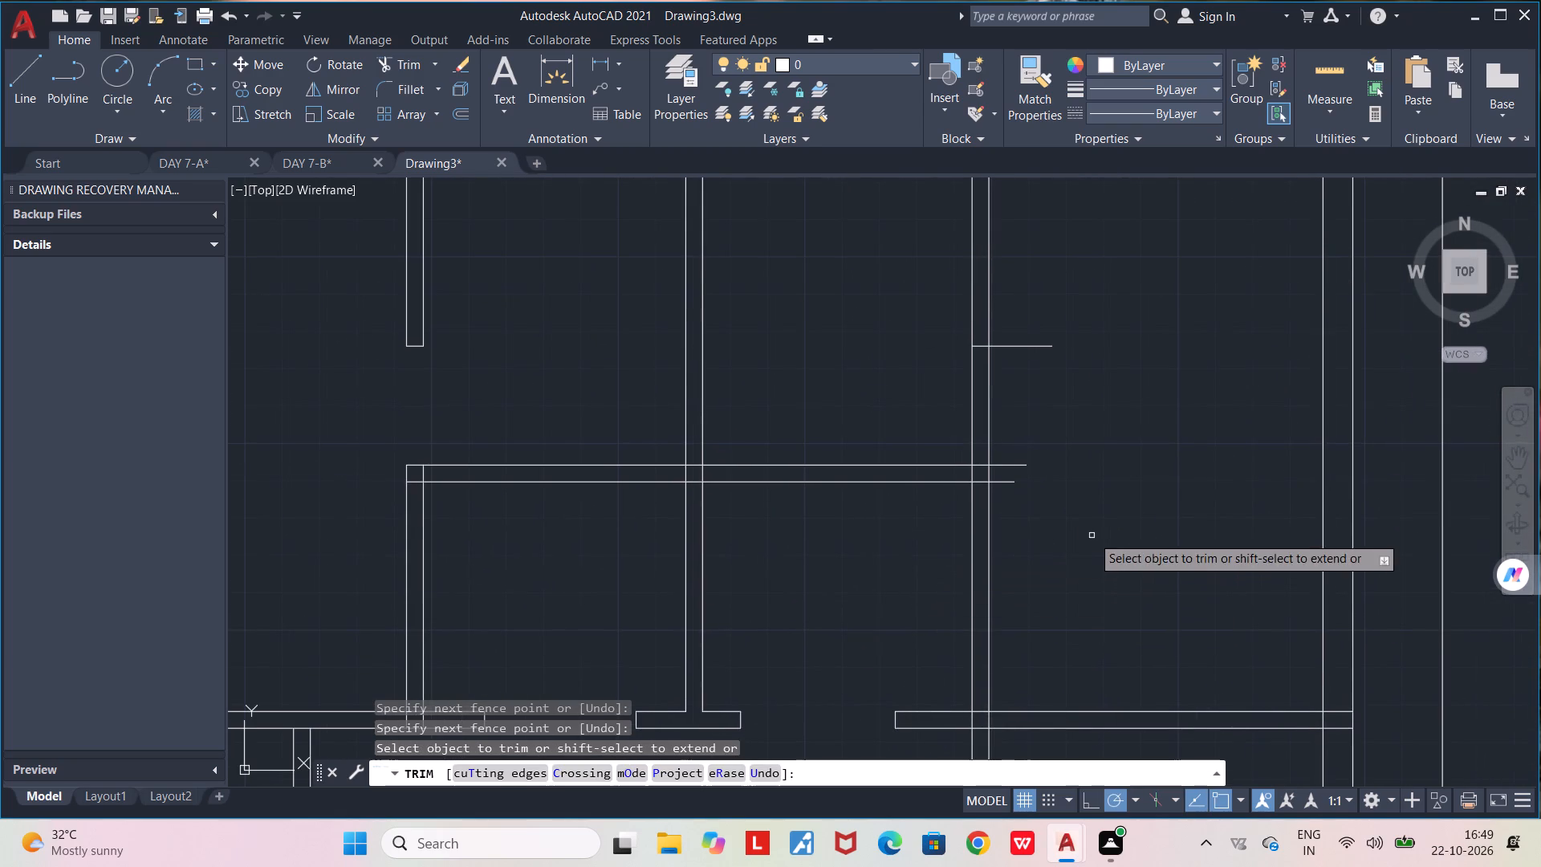
pyautogui.moveTo(1092, 535); pyautogui.dragTo(1081, 626, button='middle')
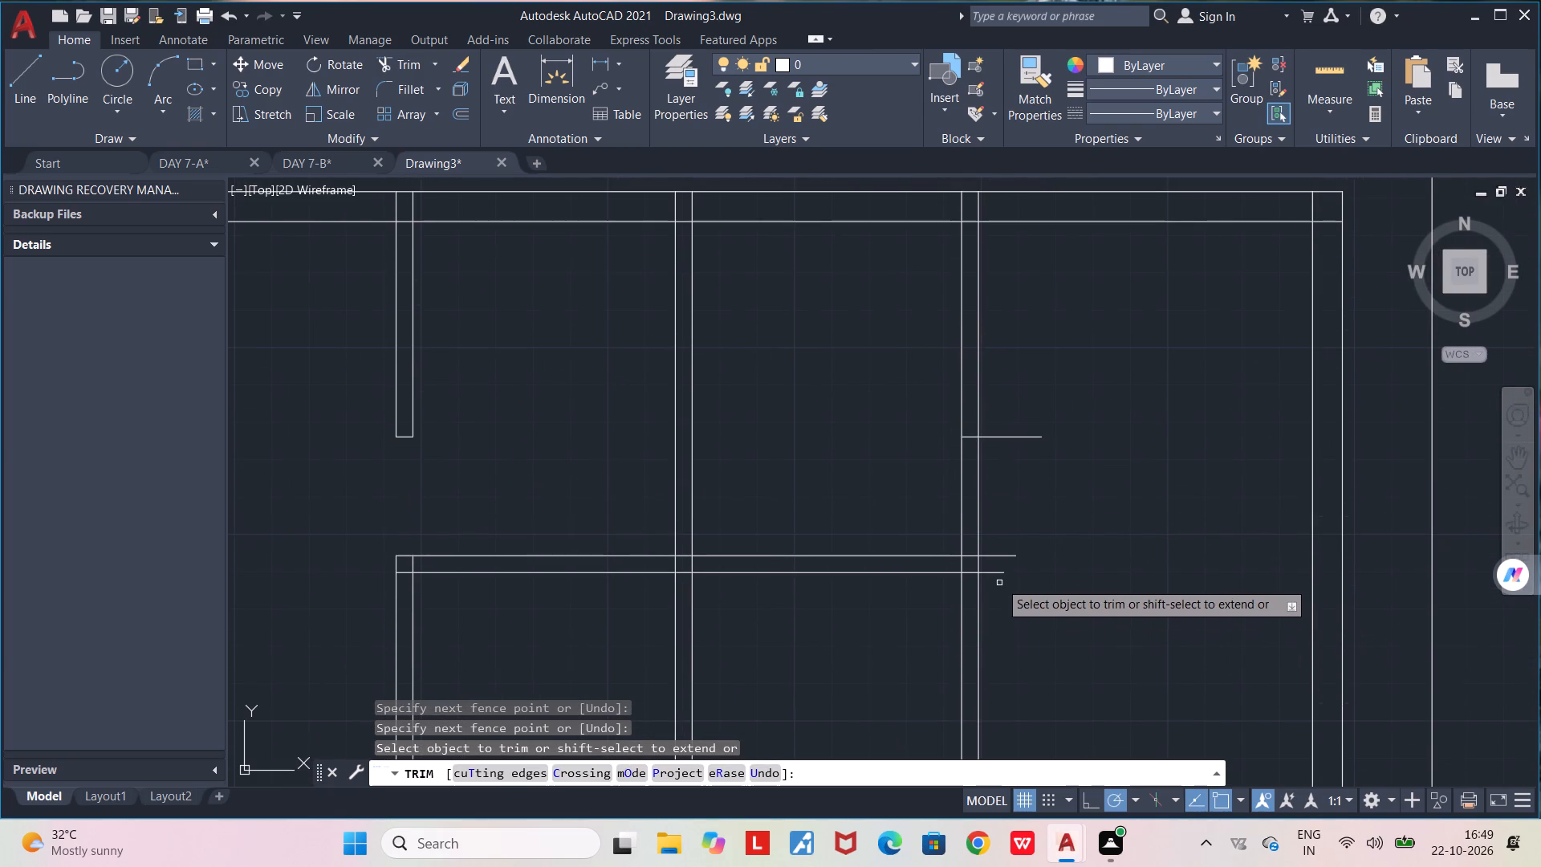
pyautogui.moveTo(998, 597); pyautogui.dragTo(993, 528)
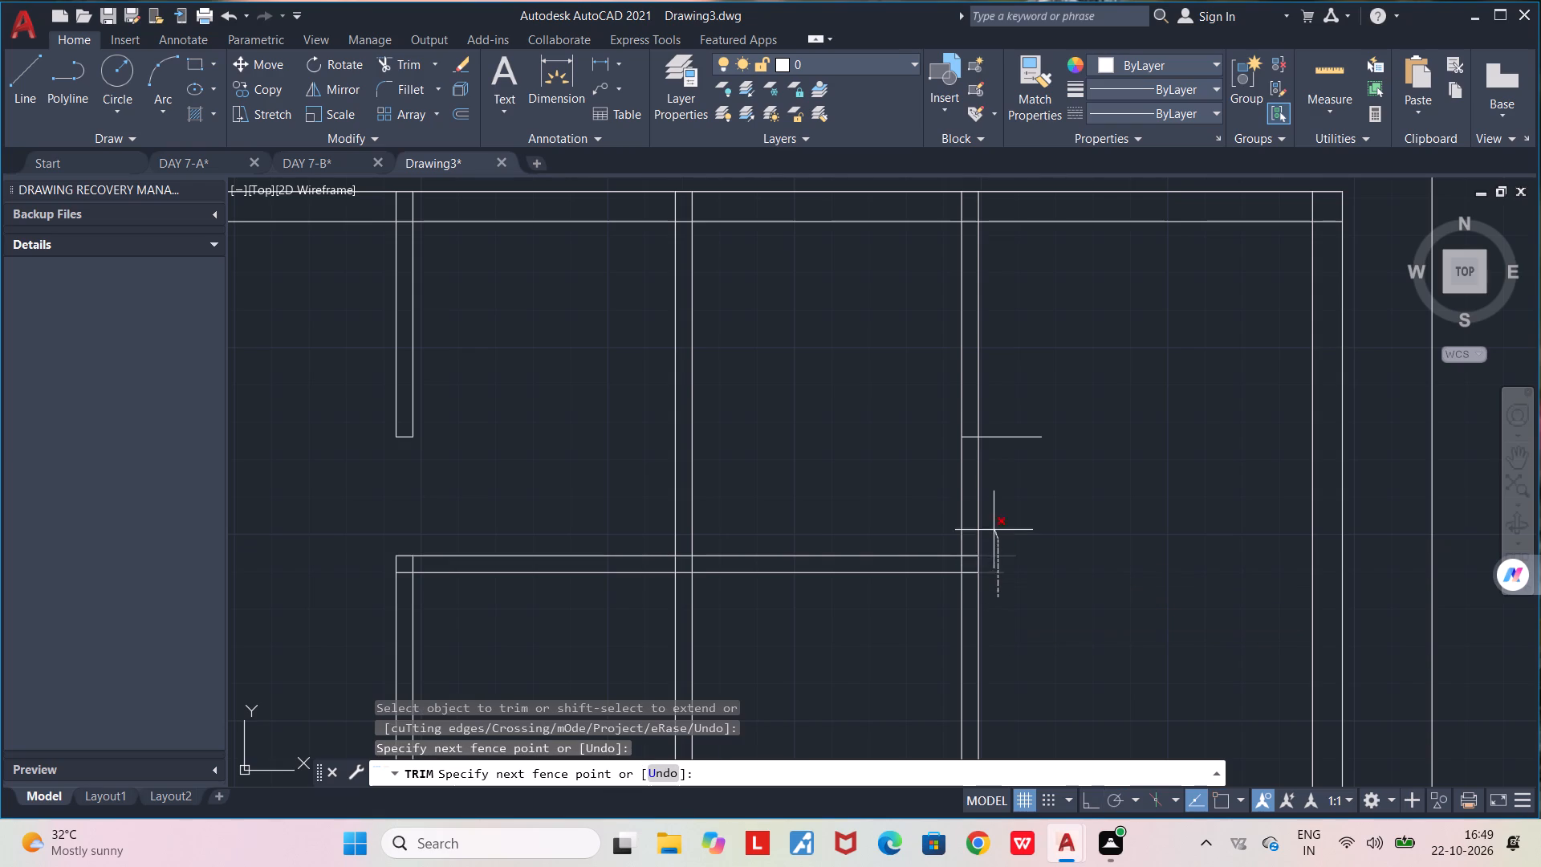
pyautogui.moveTo(993, 528); pyautogui.dragTo(1029, 409)
# Trim the door opening in the left-side room's right wall, between the mark and the wall above, including the mark's overhang.
pyautogui.scroll(-1, 1029, 409)
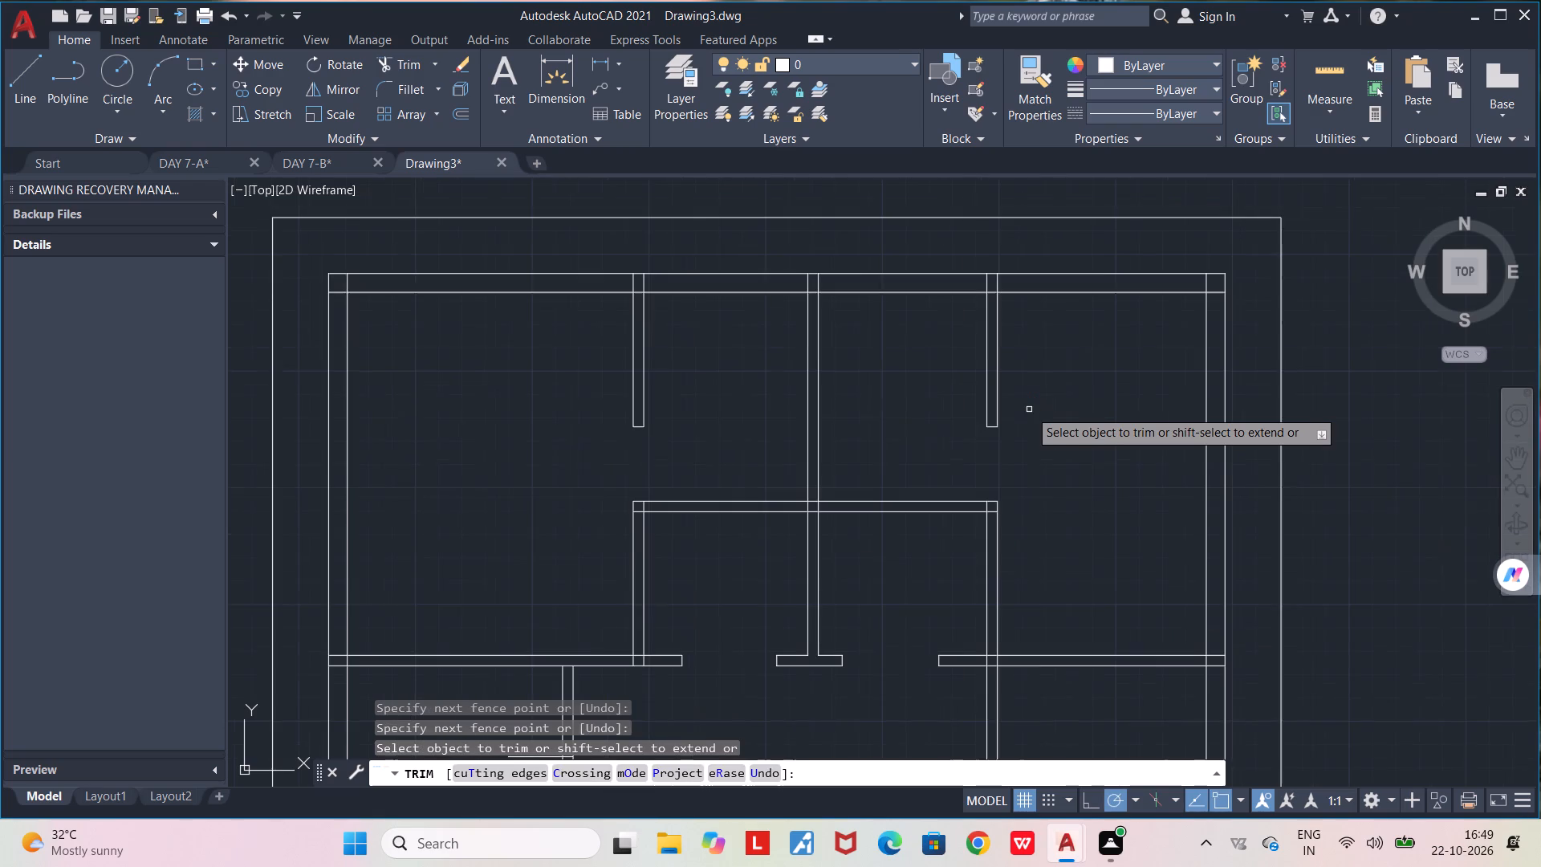
pyautogui.moveTo(1038, 447); pyautogui.dragTo(1139, 393, button='middle')
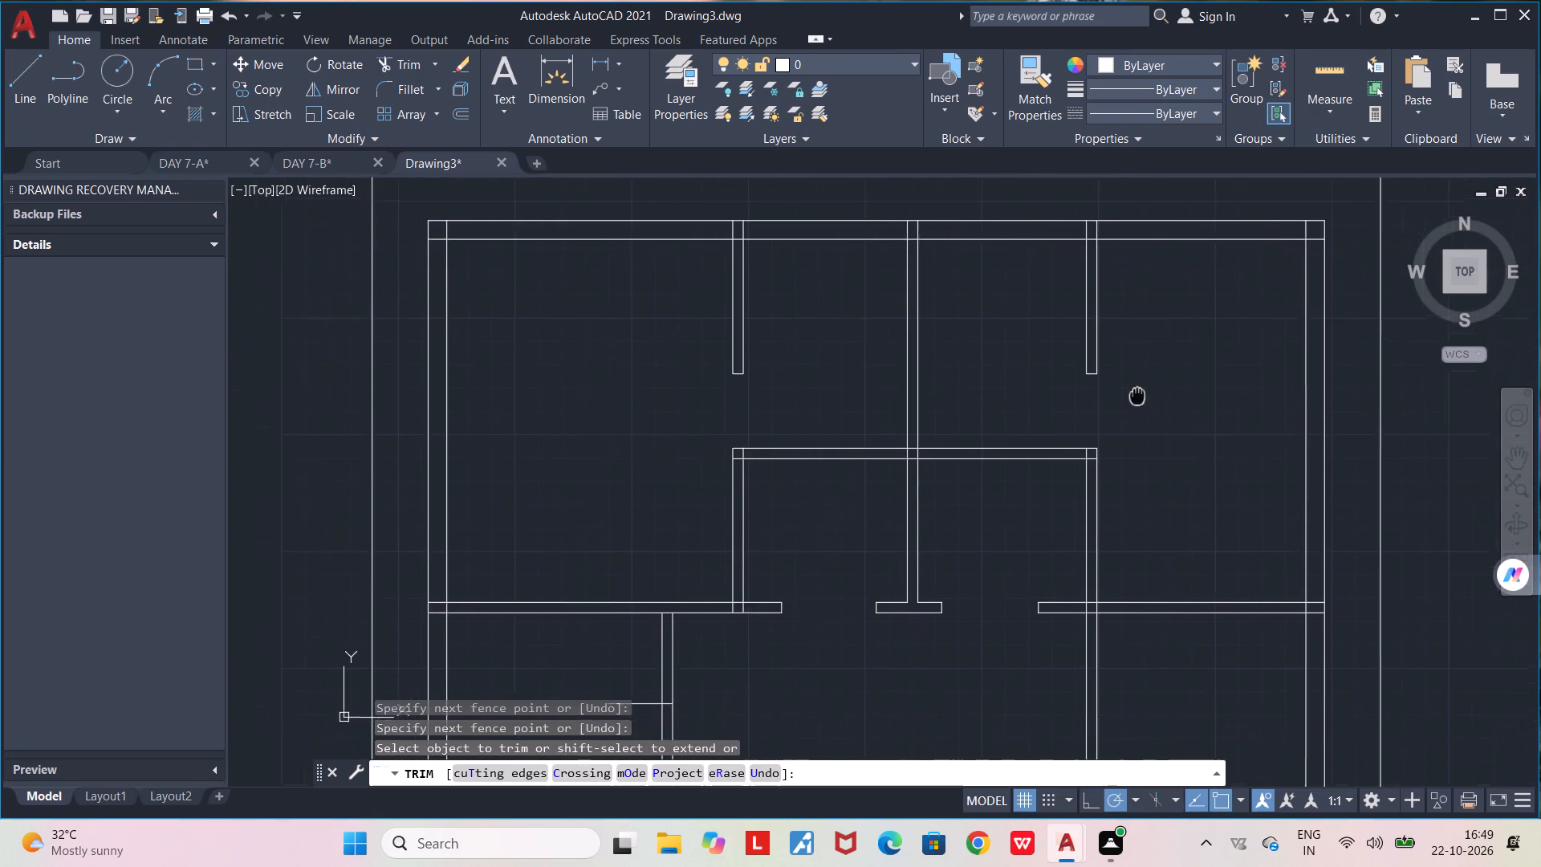
pyautogui.moveTo(1139, 393); pyautogui.dragTo(1153, 384, button='middle')
pyautogui.scroll(-1, 1153, 384)
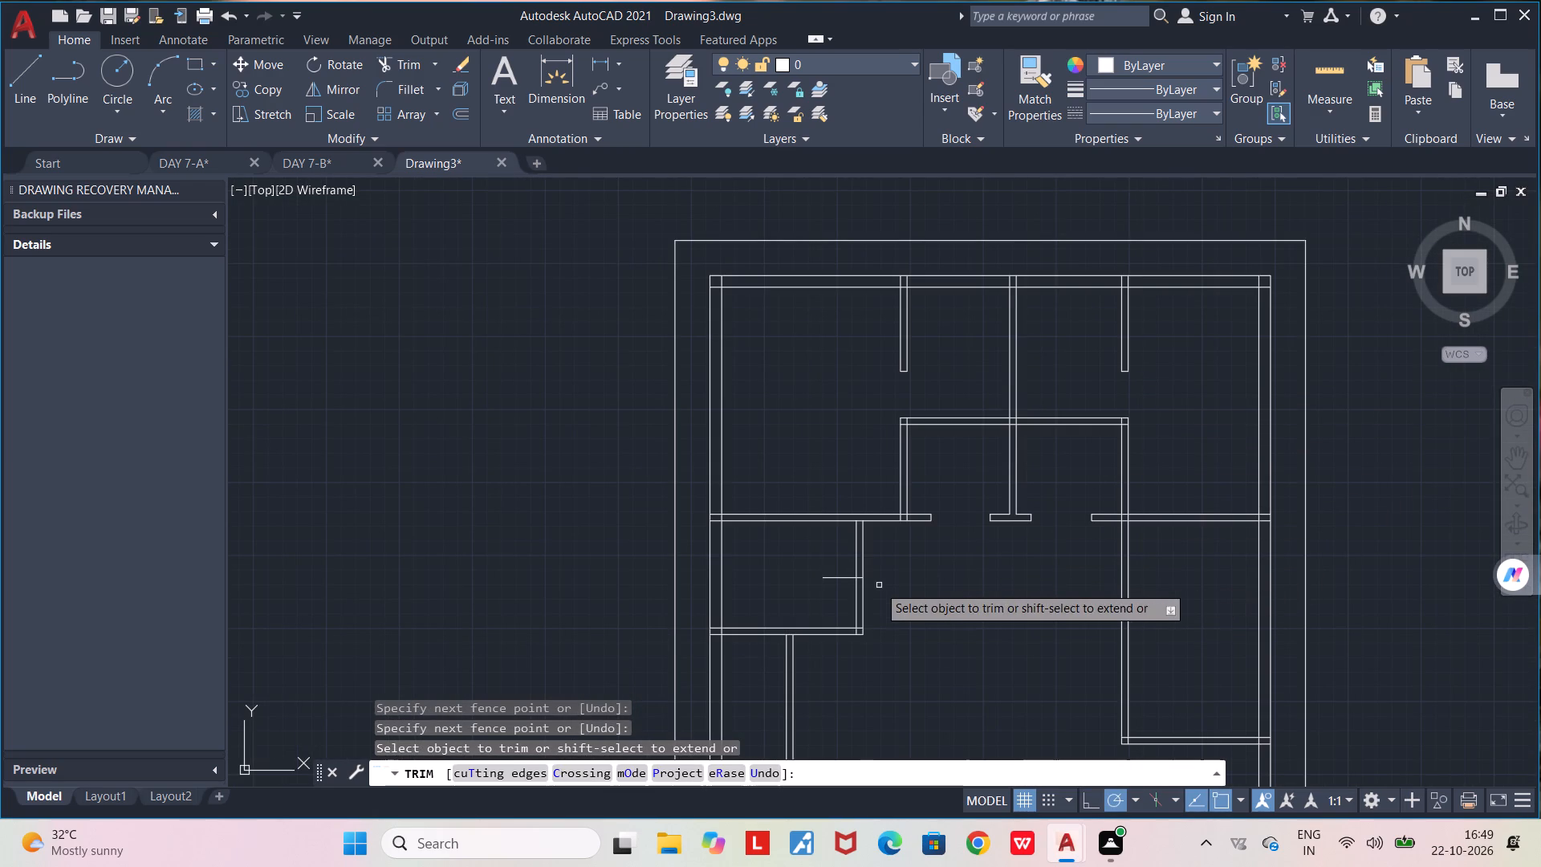
pyautogui.scroll(3, 879, 556)
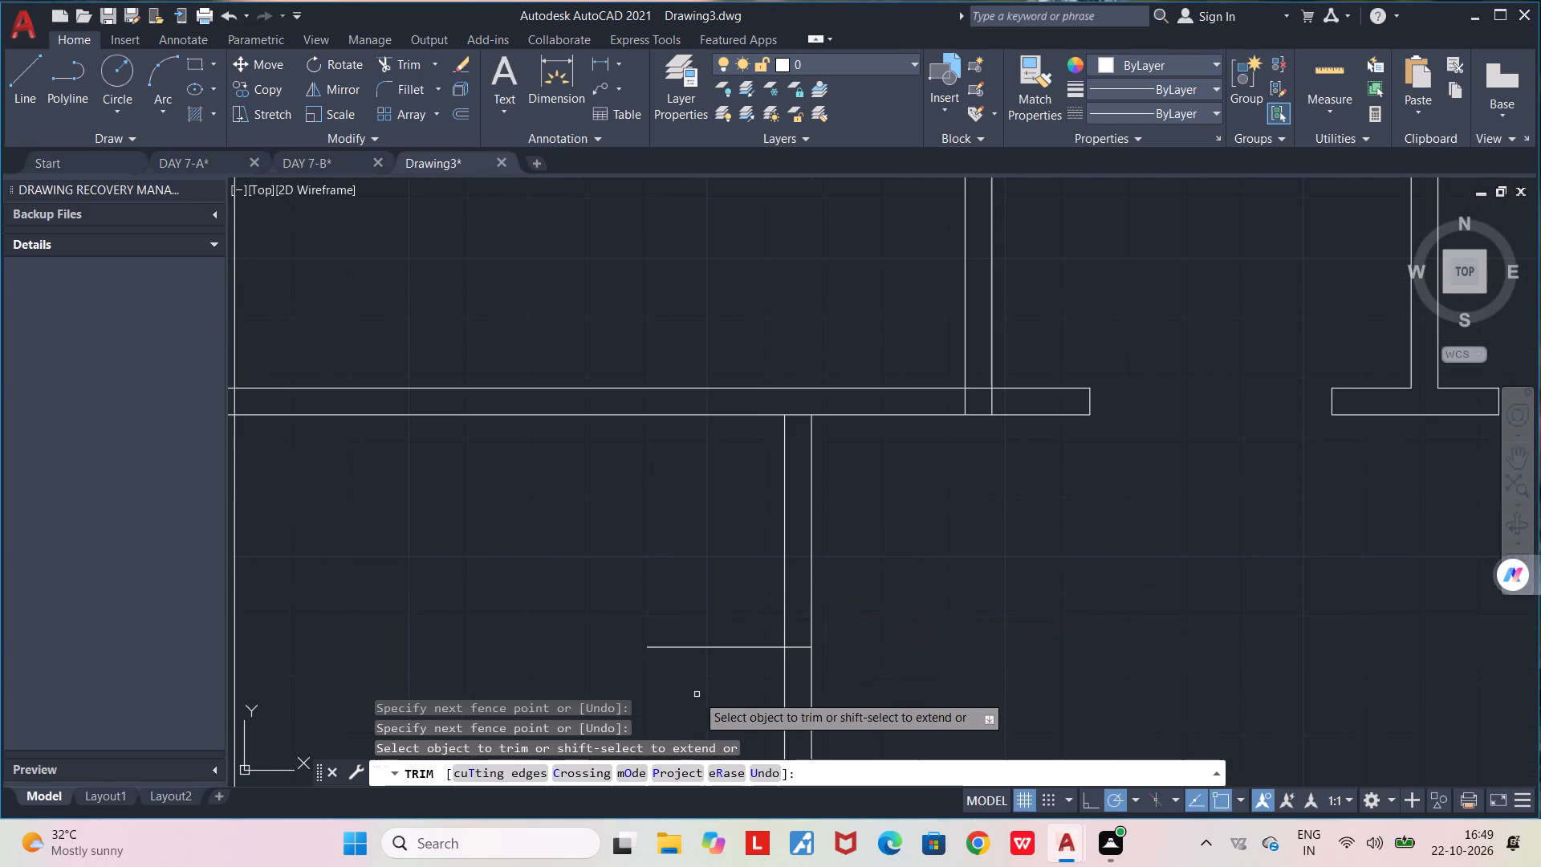
pyautogui.moveTo(695, 688); pyautogui.dragTo(892, 530)
# Trim the overlapping wall lines inside the upper-left and upper-right corners of the partition enclosing the lower small middle rooms.
pyautogui.scroll(-2, 892, 530)
pyautogui.moveTo(979, 627); pyautogui.dragTo(971, 568, button='middle')
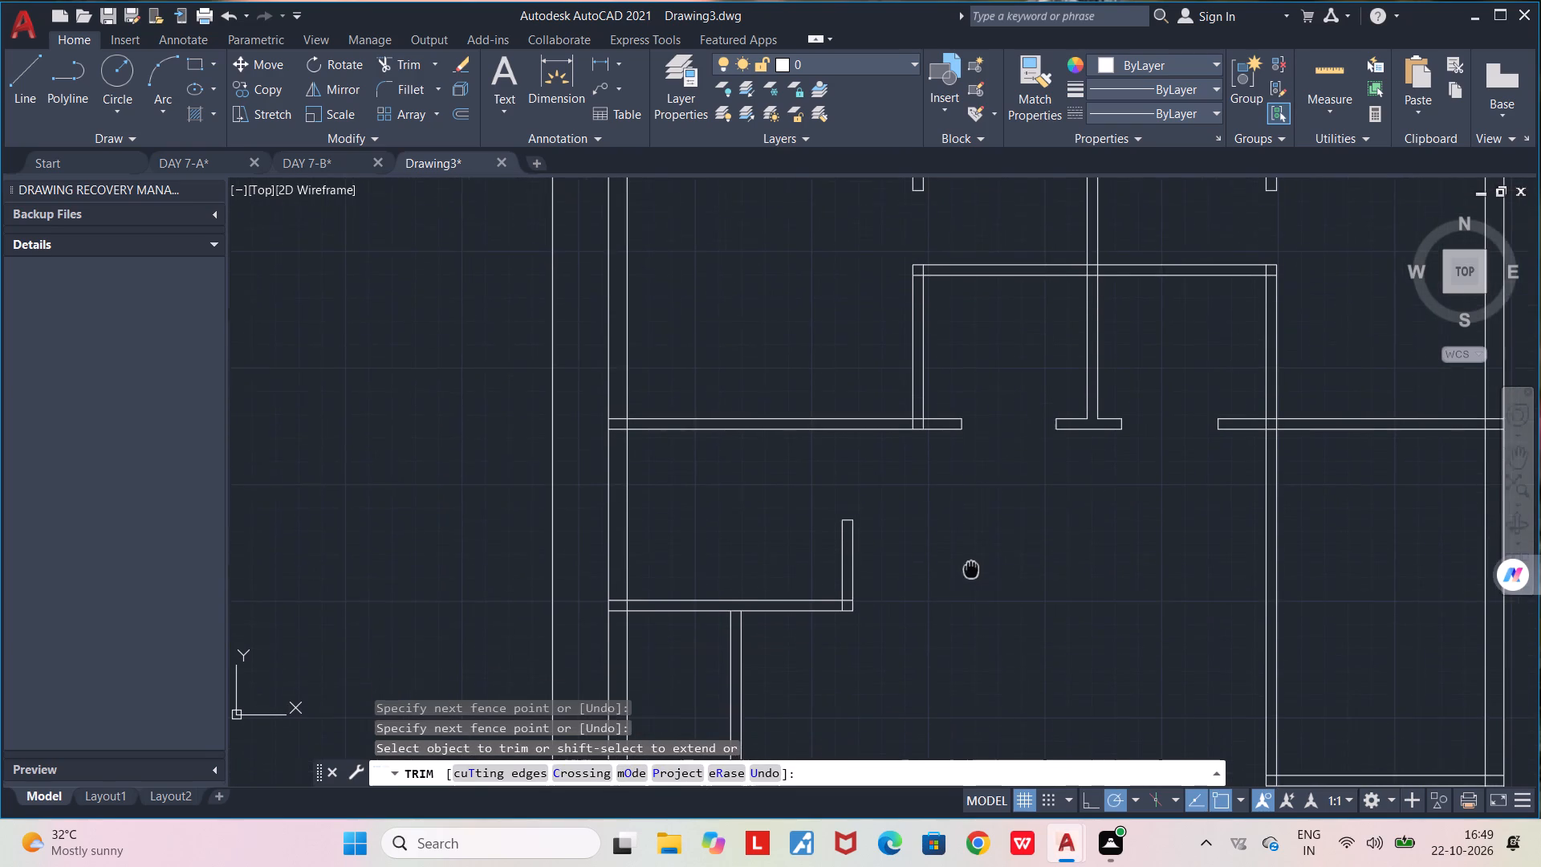
pyautogui.moveTo(971, 568); pyautogui.dragTo(978, 706, button='middle')
pyautogui.moveTo(982, 479); pyautogui.dragTo(985, 612, button='middle')
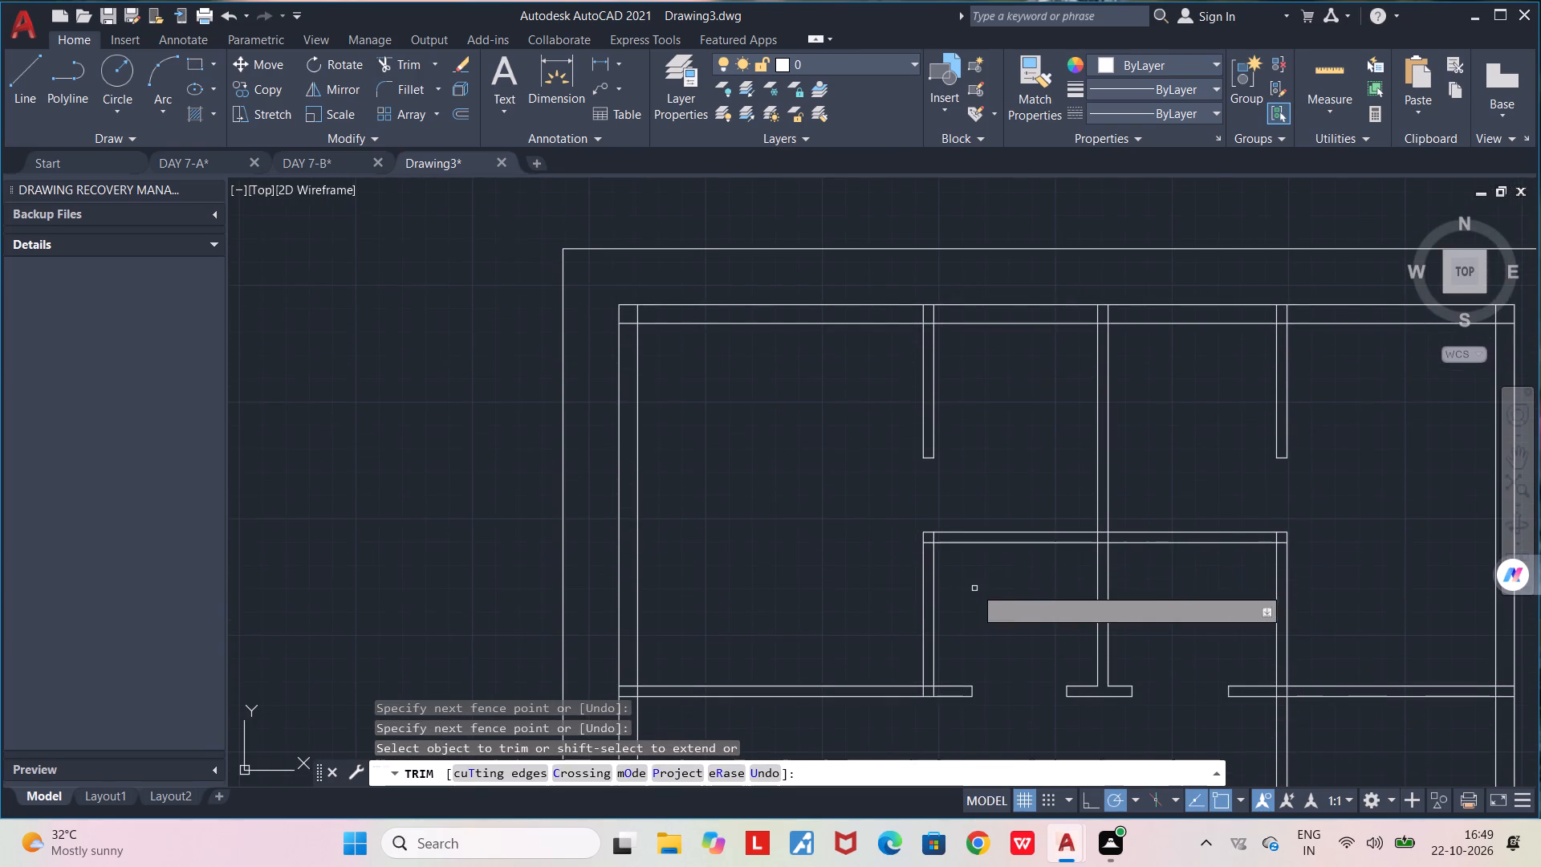
pyautogui.scroll(3, 946, 541)
pyautogui.moveTo(910, 527); pyautogui.dragTo(889, 535)
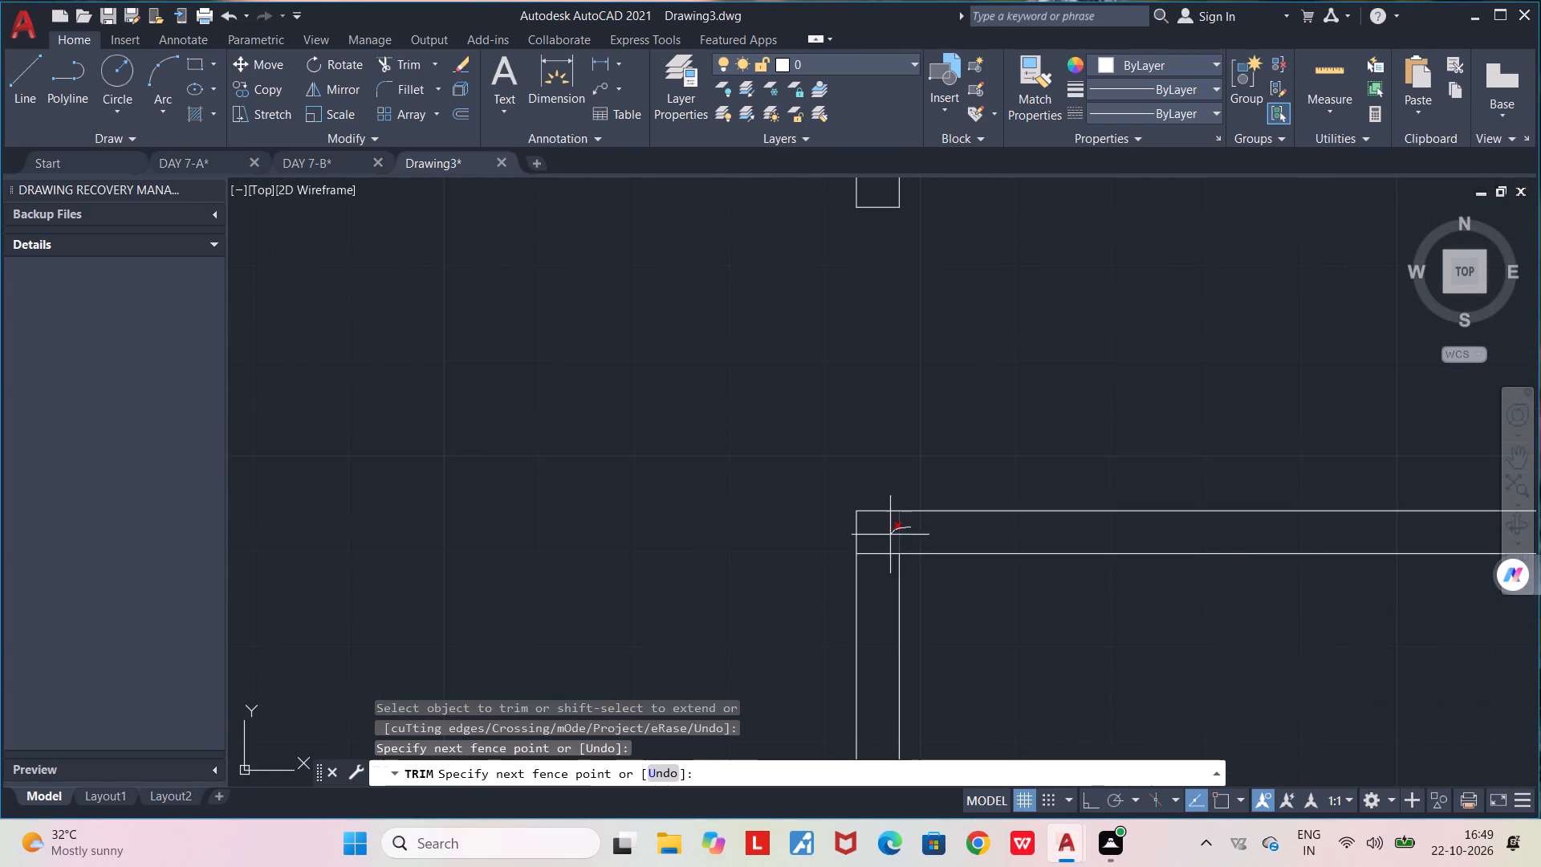
pyautogui.moveTo(889, 535); pyautogui.dragTo(881, 581)
pyautogui.scroll(-3, 881, 577)
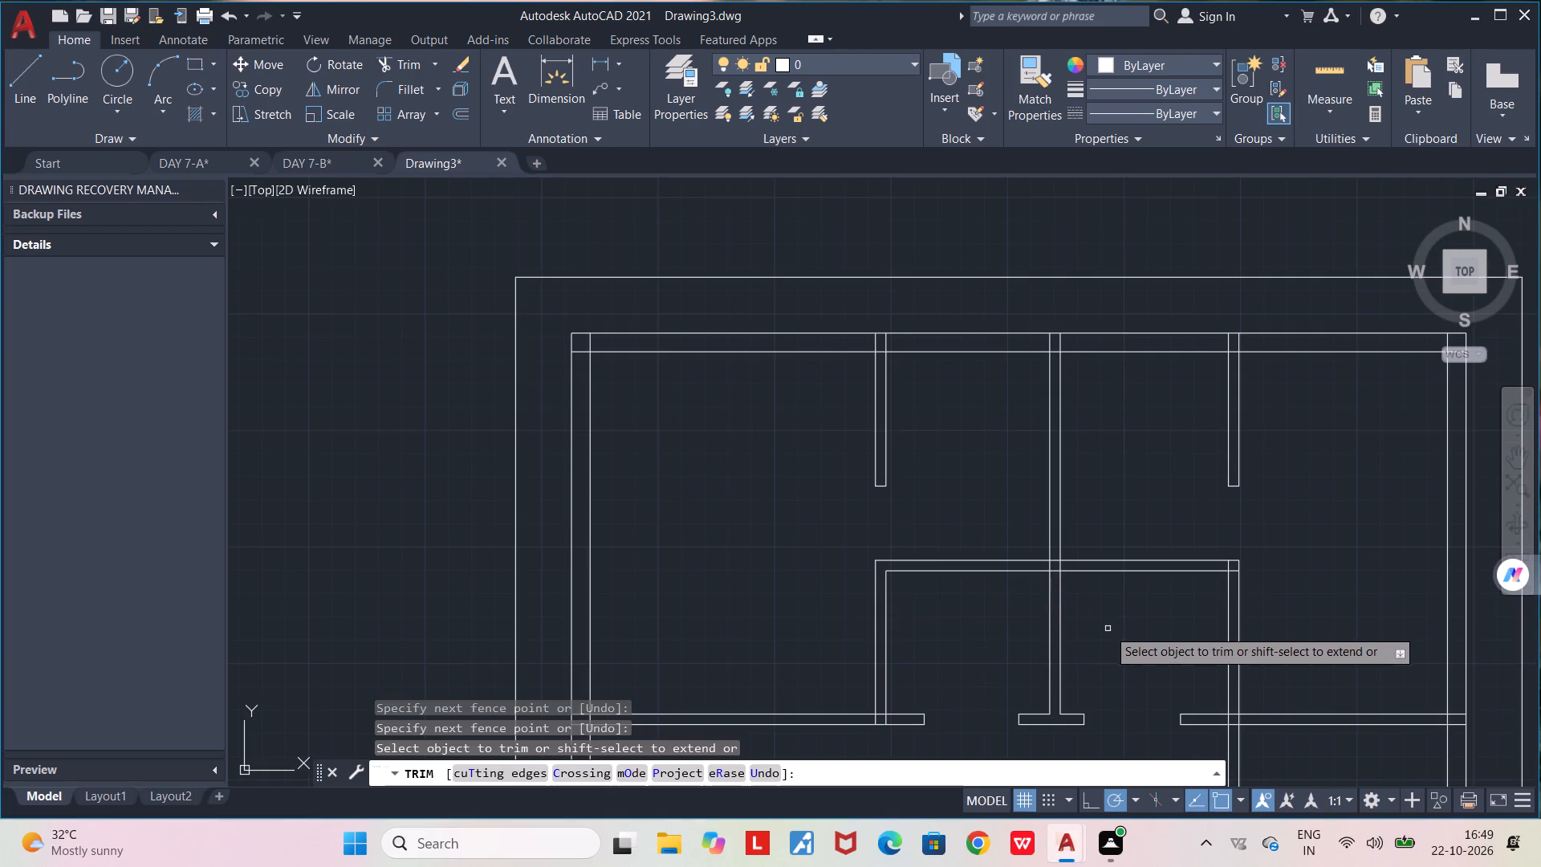
pyautogui.moveTo(1108, 629); pyautogui.dragTo(933, 603, button='middle')
pyautogui.scroll(3, 1064, 550)
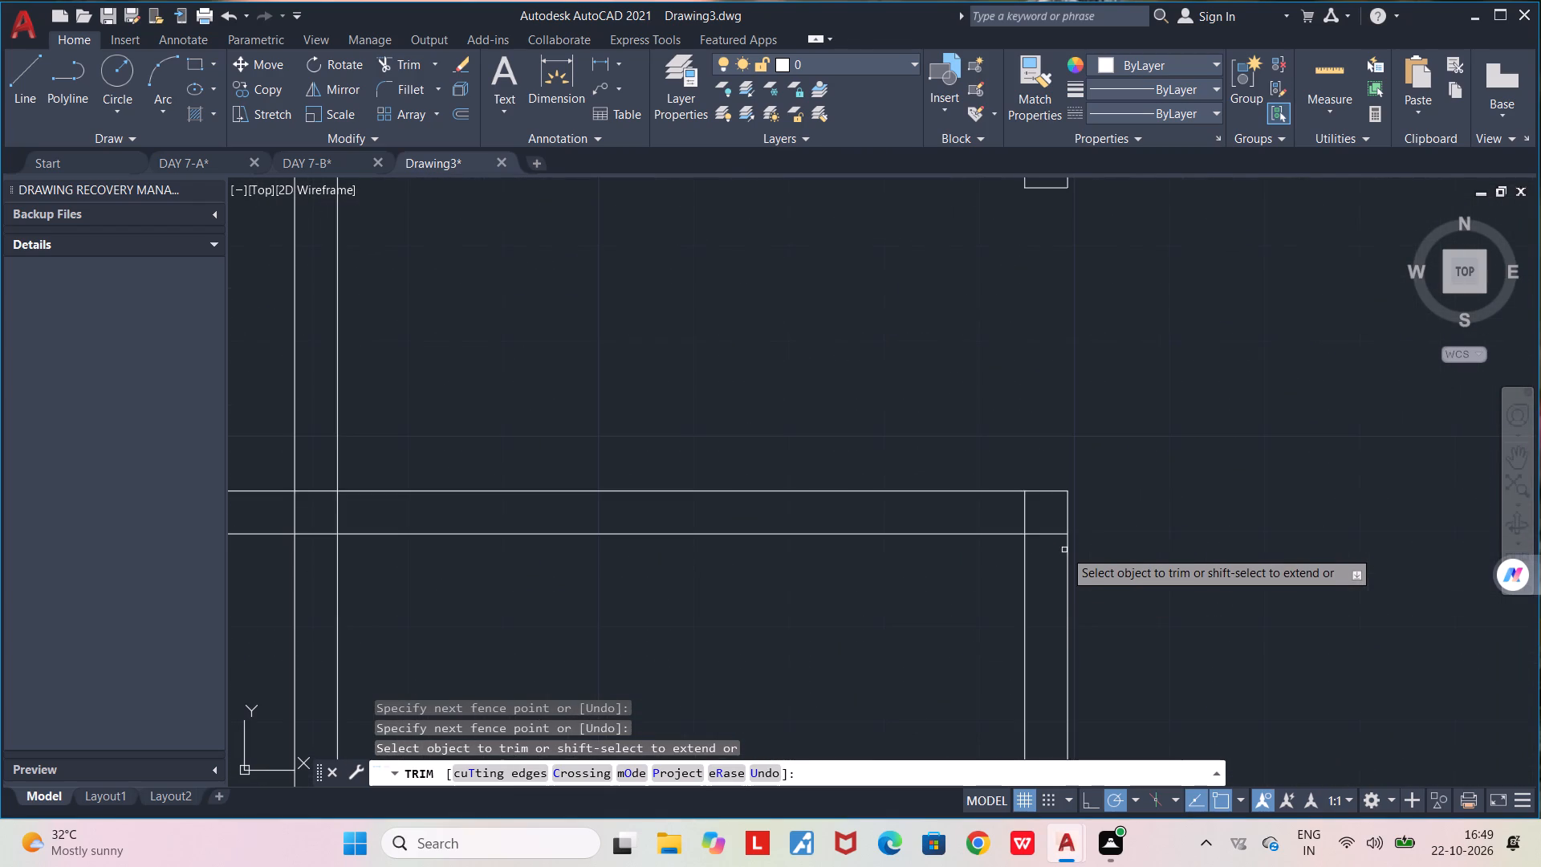
pyautogui.scroll(2, 1023, 515)
pyautogui.moveTo(1001, 512); pyautogui.dragTo(1088, 613)
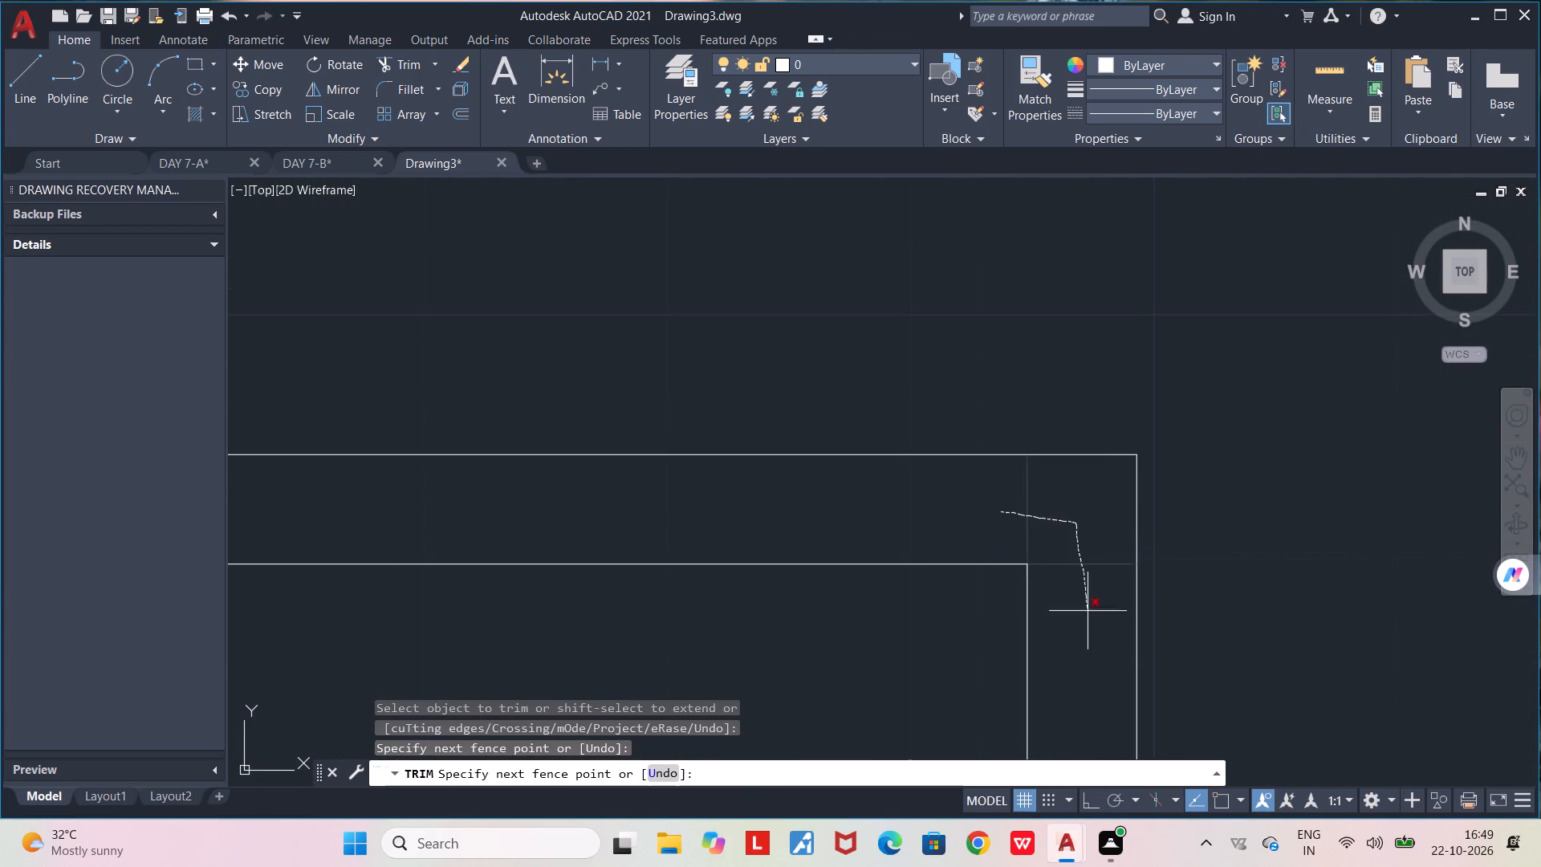
pyautogui.moveTo(1088, 613); pyautogui.dragTo(1088, 613)
# Trim the upper centre partition's lines inside the top outer wall and the wall's inner line between them.
pyautogui.scroll(-4, 1088, 613)
pyautogui.moveTo(1024, 672); pyautogui.dragTo(1065, 695, button='middle')
pyautogui.scroll(-2, 1065, 695)
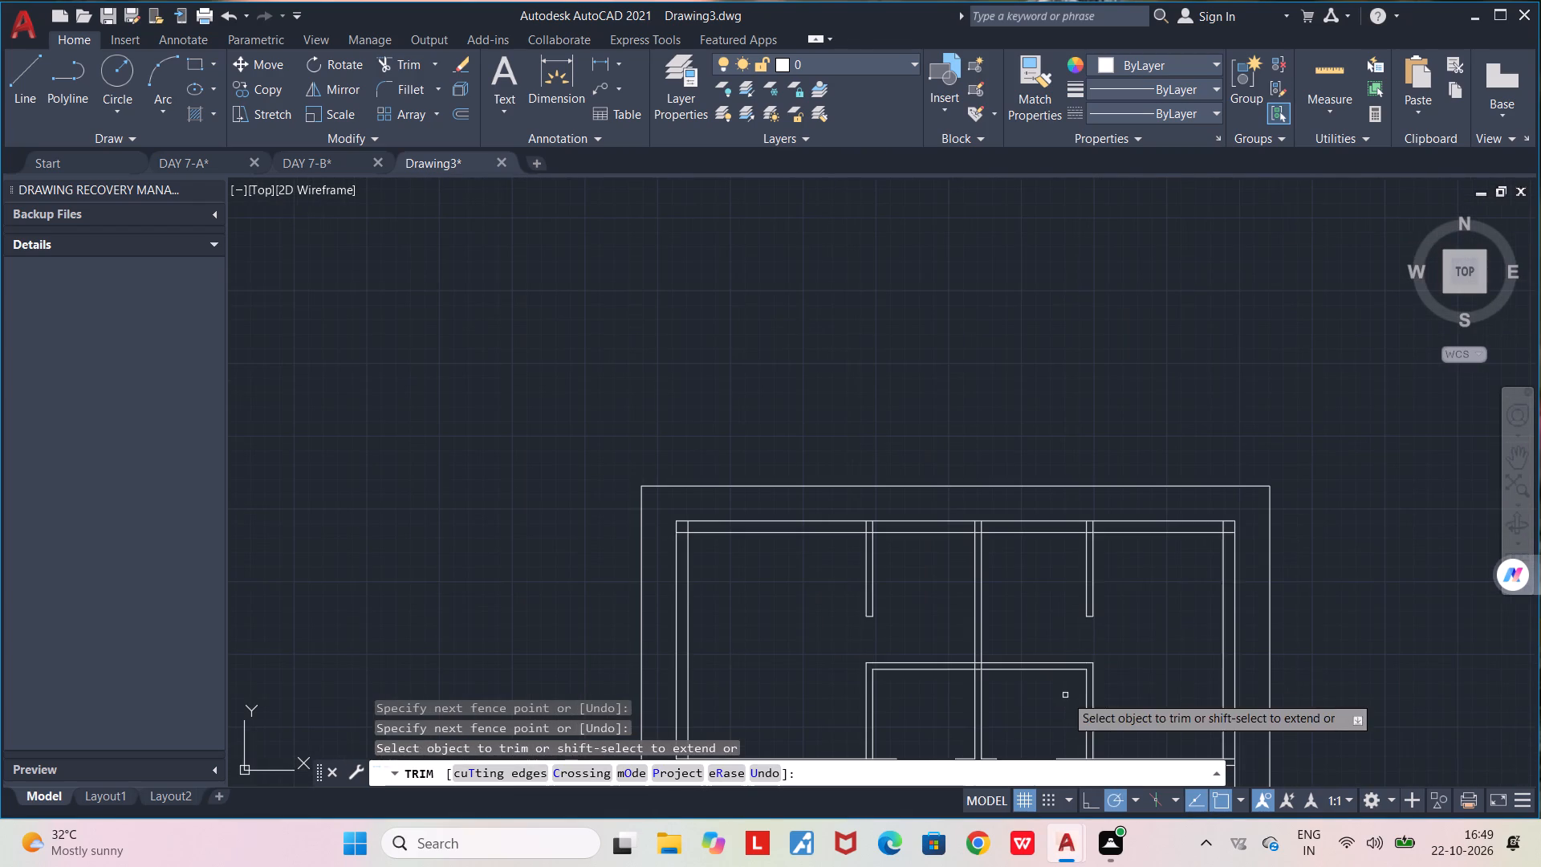
pyautogui.scroll(2, 986, 534)
pyautogui.moveTo(1015, 615); pyautogui.dragTo(1034, 659, button='middle')
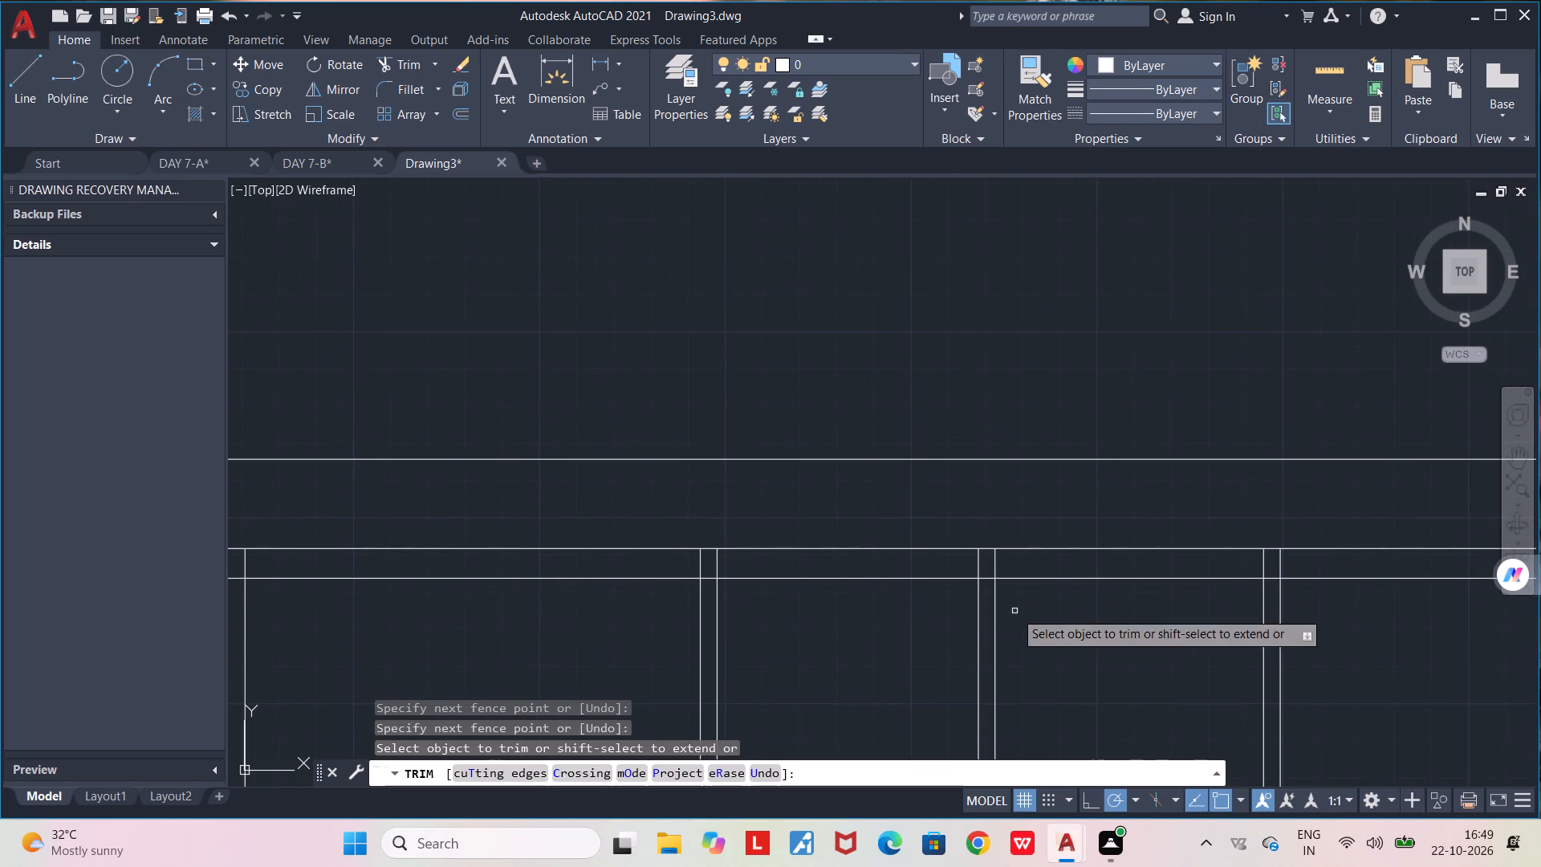
pyautogui.scroll(2, 985, 560)
pyautogui.click(929, 571)
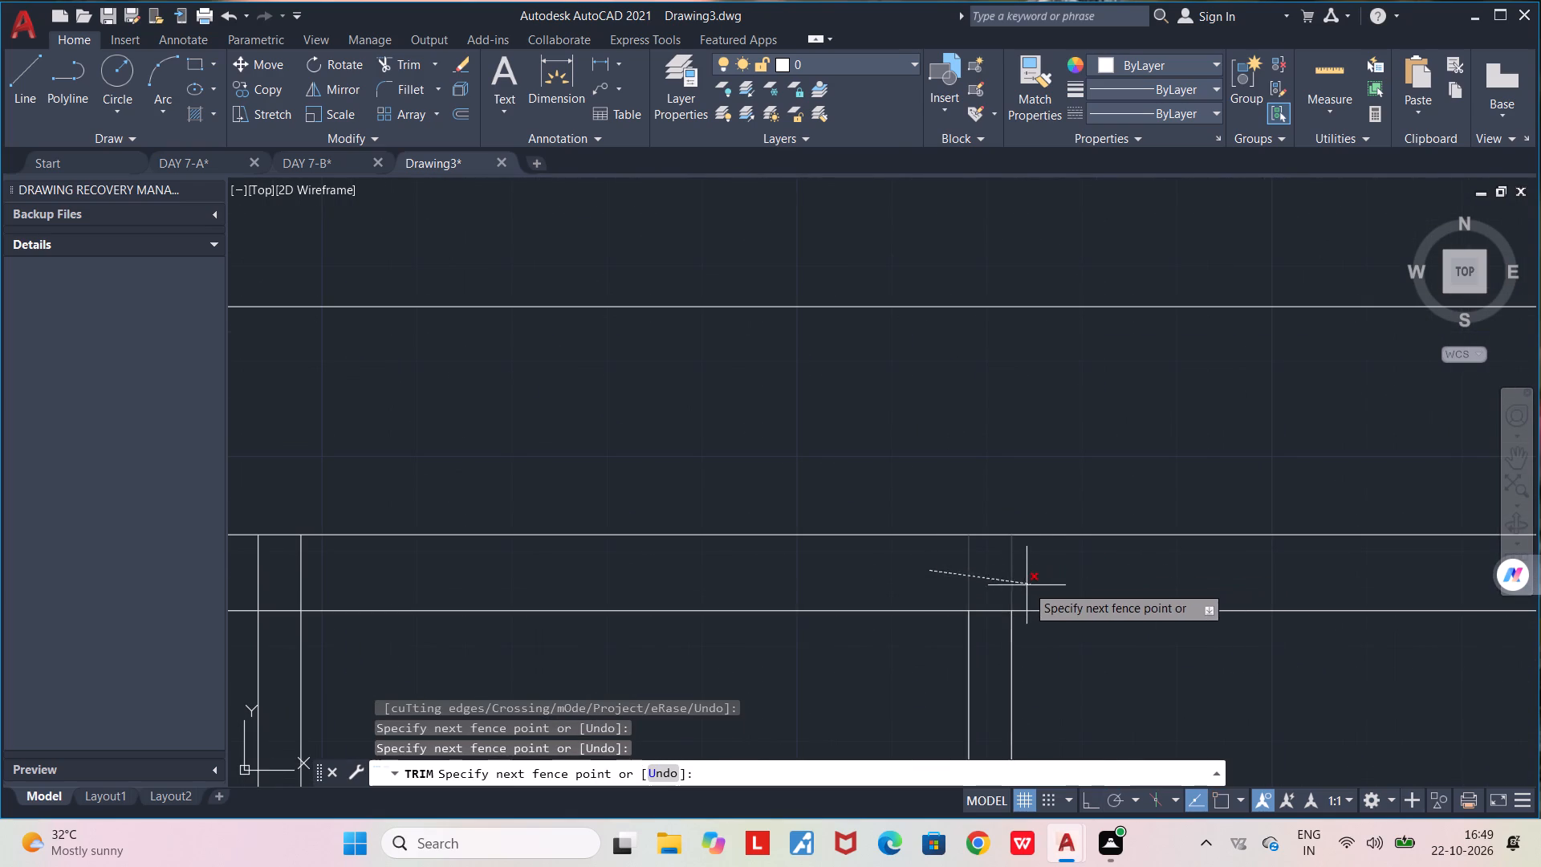
pyautogui.click(1058, 579)
pyautogui.click(990, 613)
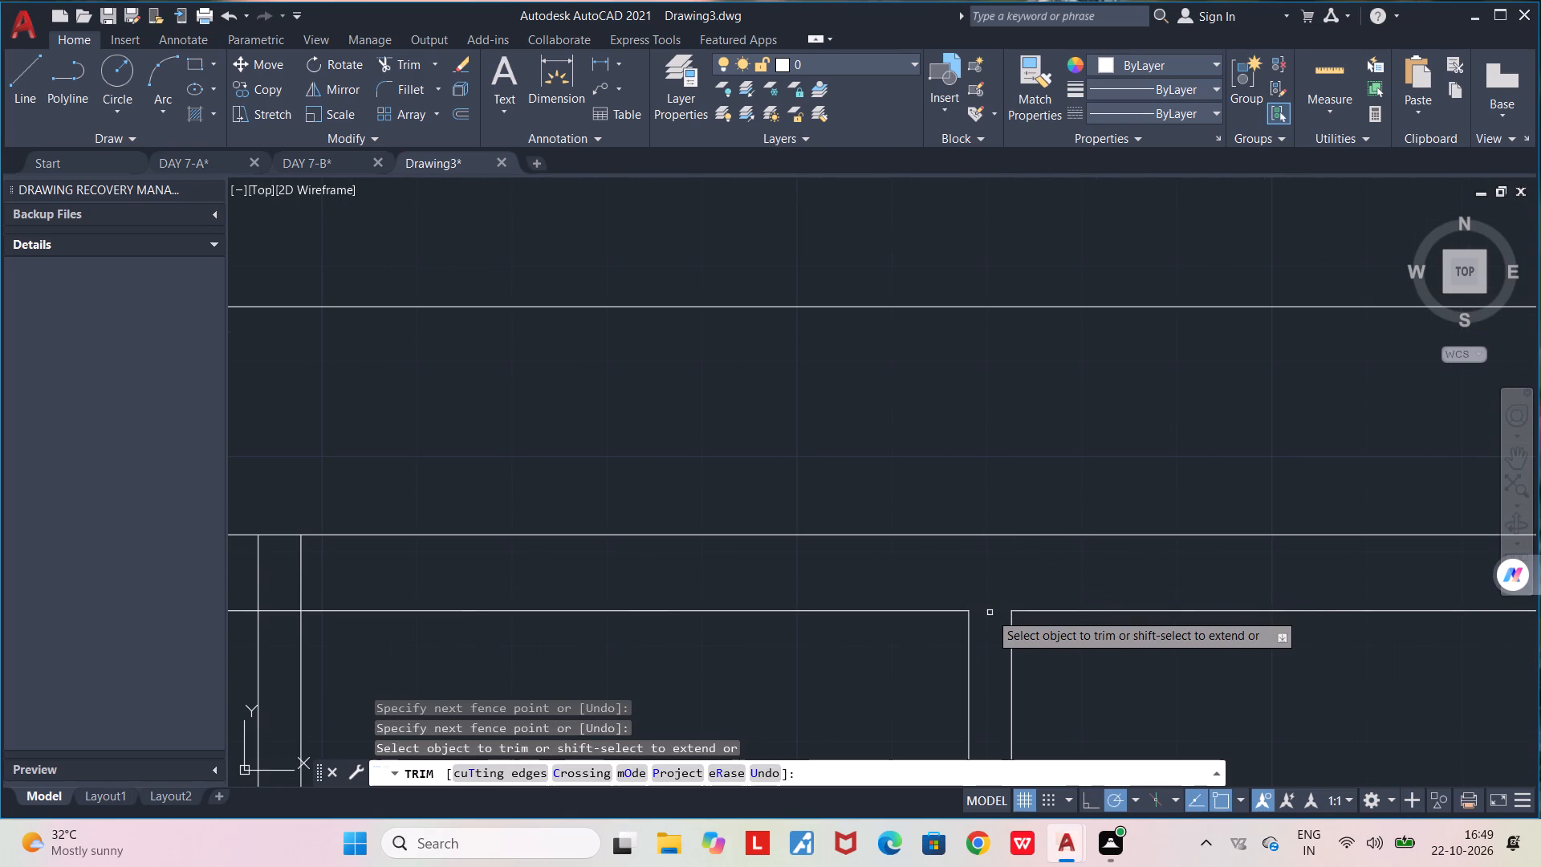
# Trim the overlapping lines where the left and right upper partitions meet the top outer wall.
pyautogui.scroll(-2, 990, 613)
pyautogui.scroll(2, 717, 596)
pyautogui.moveTo(626, 583); pyautogui.dragTo(701, 657)
pyautogui.scroll(-3, 710, 633)
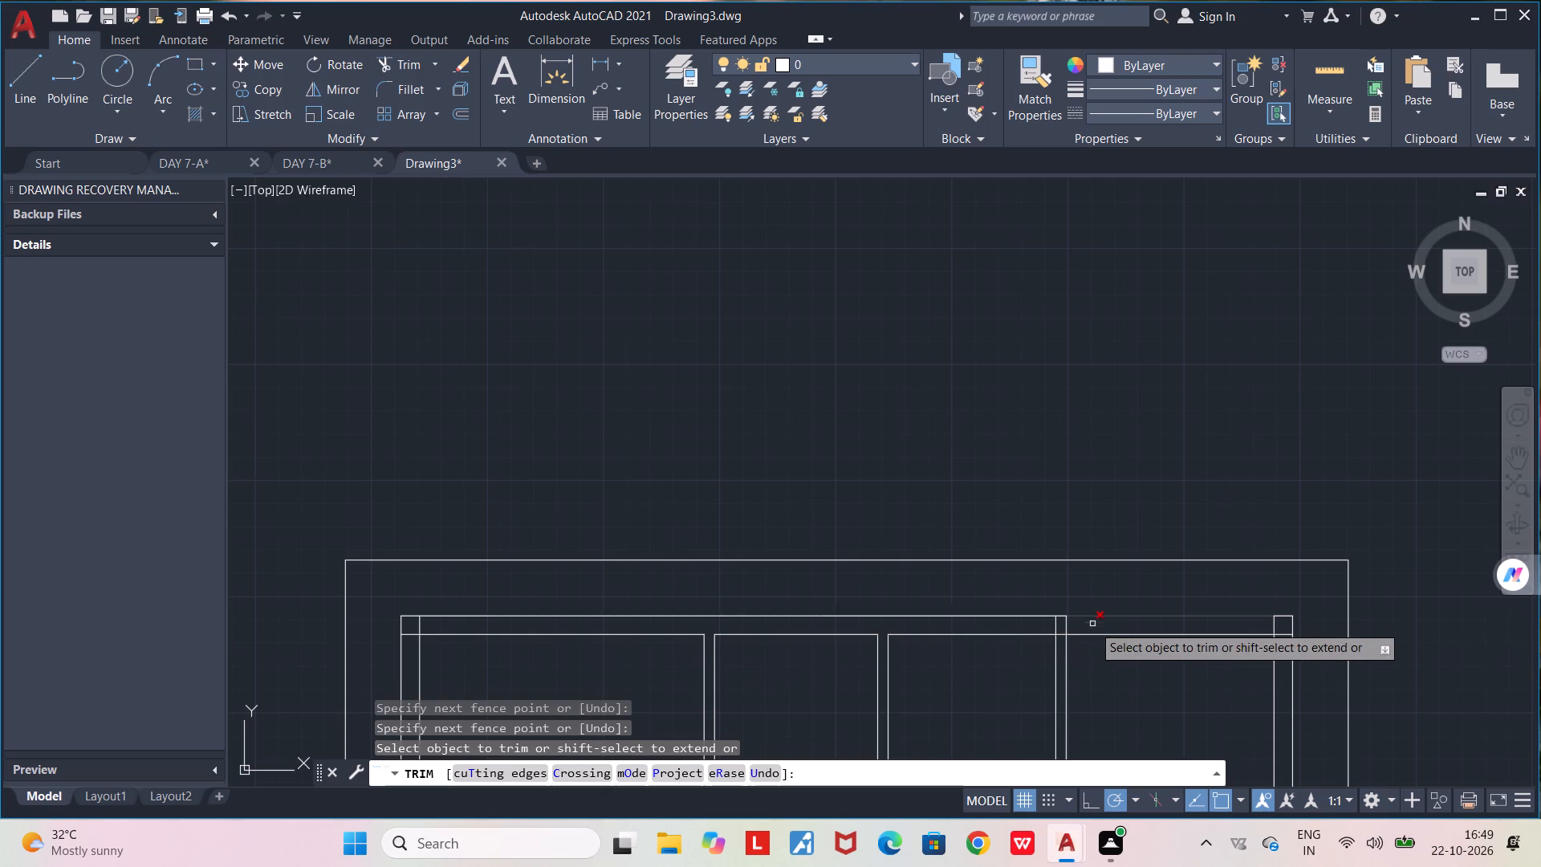
pyautogui.scroll(3, 1089, 633)
pyautogui.click(909, 612)
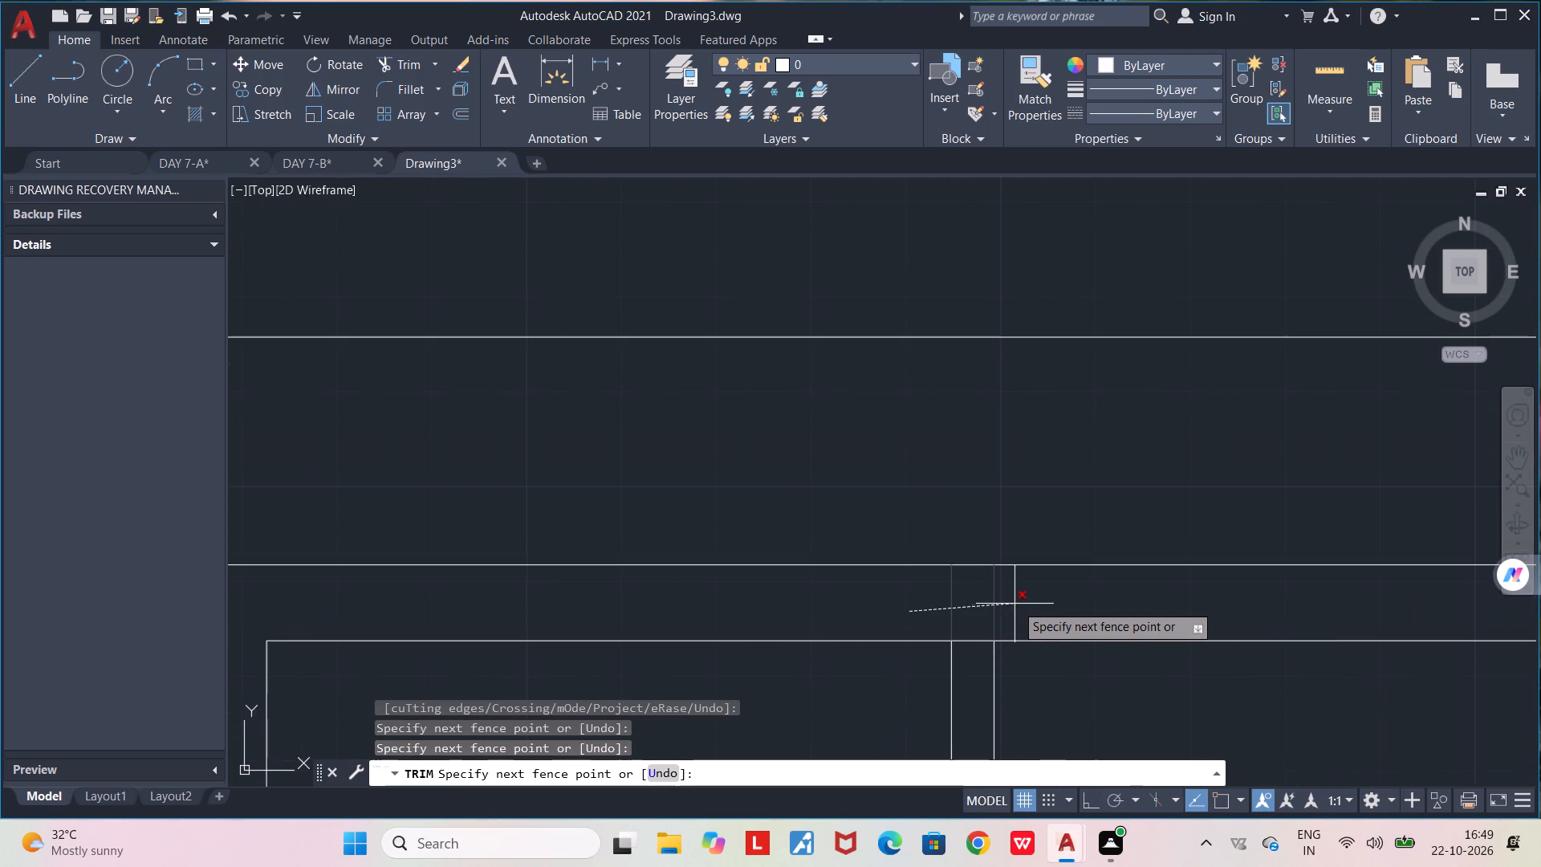
pyautogui.click(1007, 611)
pyautogui.click(972, 643)
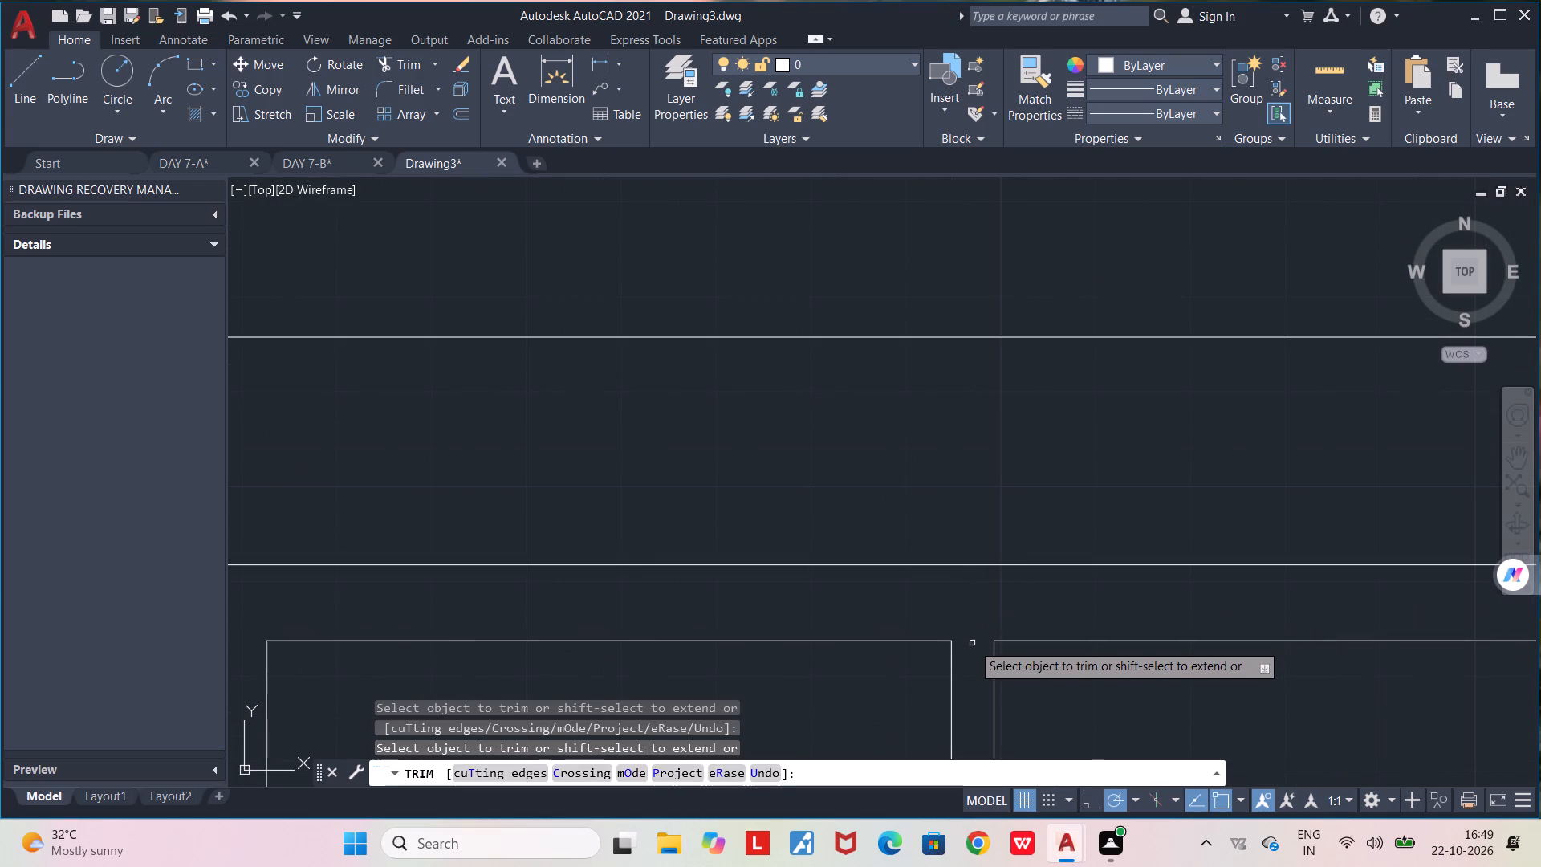
# Trim all four overlapping segments where the centre partition crosses the wall above the two small middle rooms.
pyautogui.scroll(-3, 972, 641)
pyautogui.moveTo(1054, 688); pyautogui.dragTo(1046, 485, button='middle')
pyautogui.scroll(-1, 1046, 485)
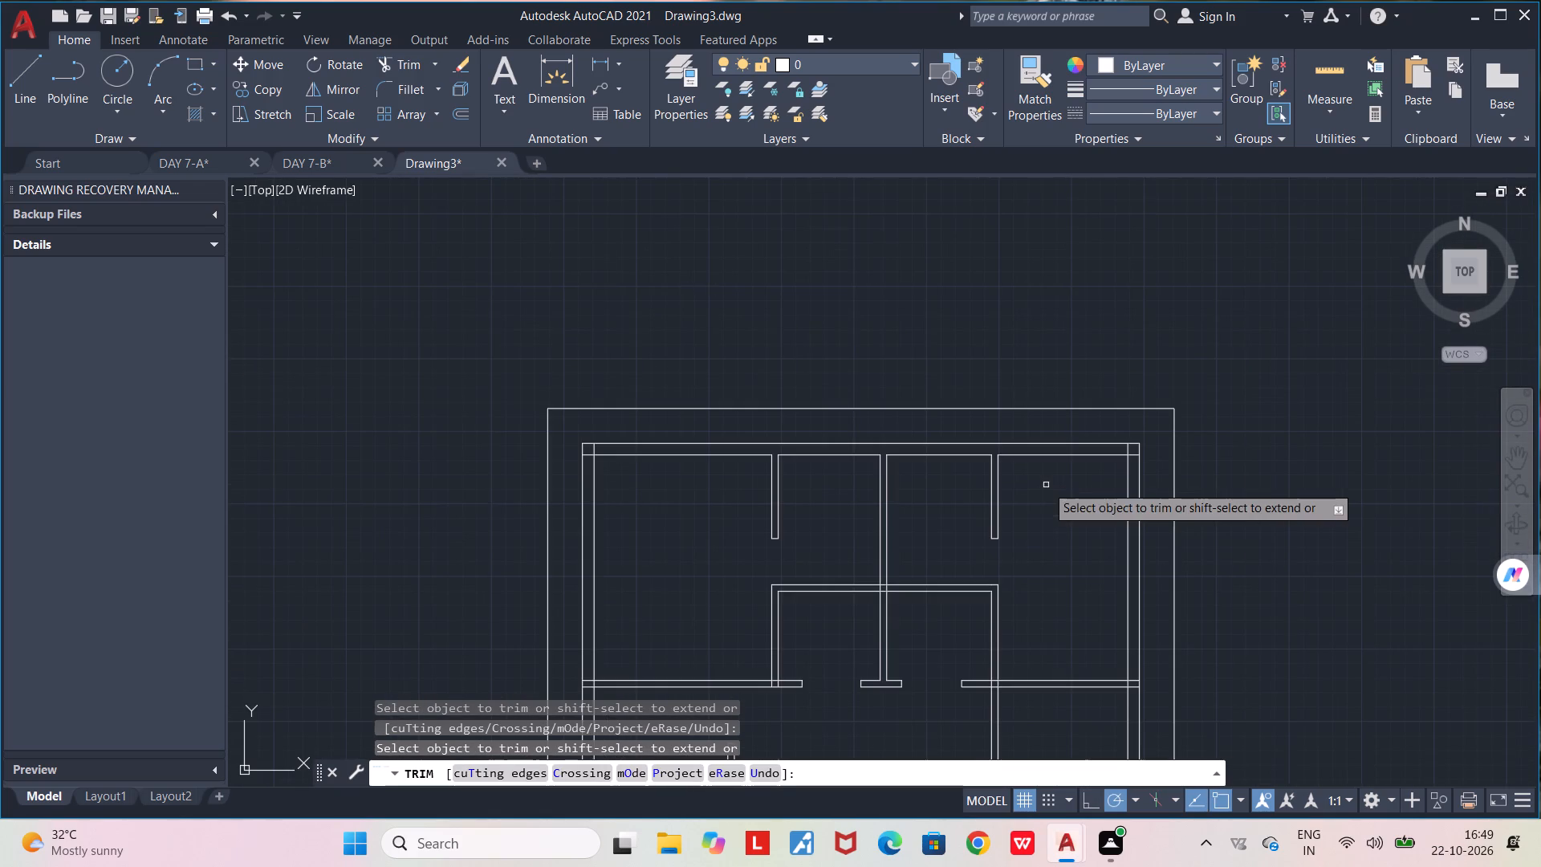
pyautogui.moveTo(1037, 572); pyautogui.dragTo(1057, 489, button='middle')
pyautogui.scroll(4, 907, 516)
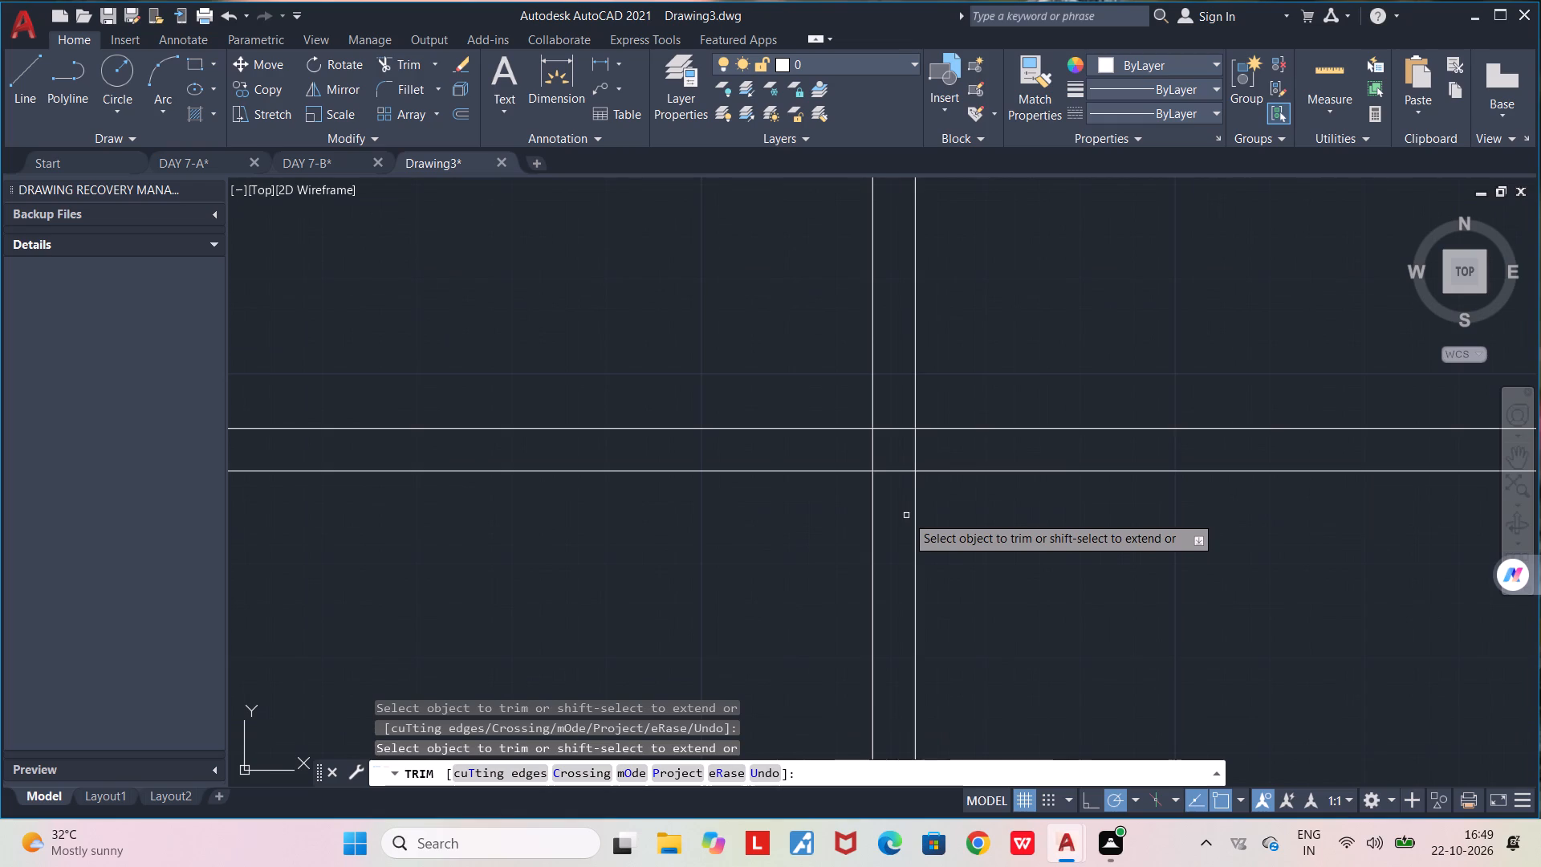
pyautogui.click(849, 453)
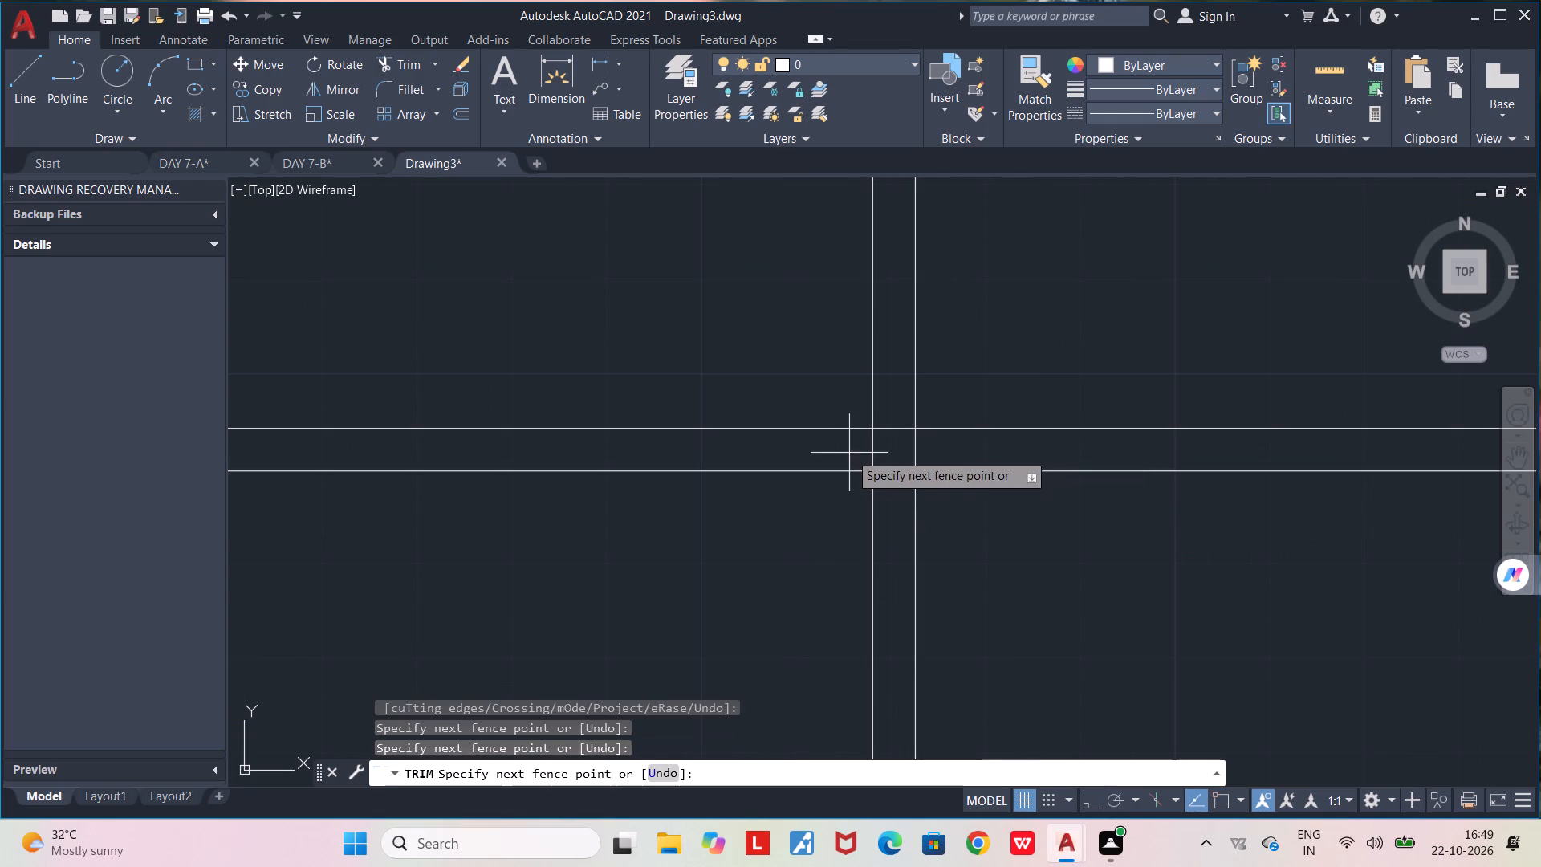
pyautogui.click(891, 425)
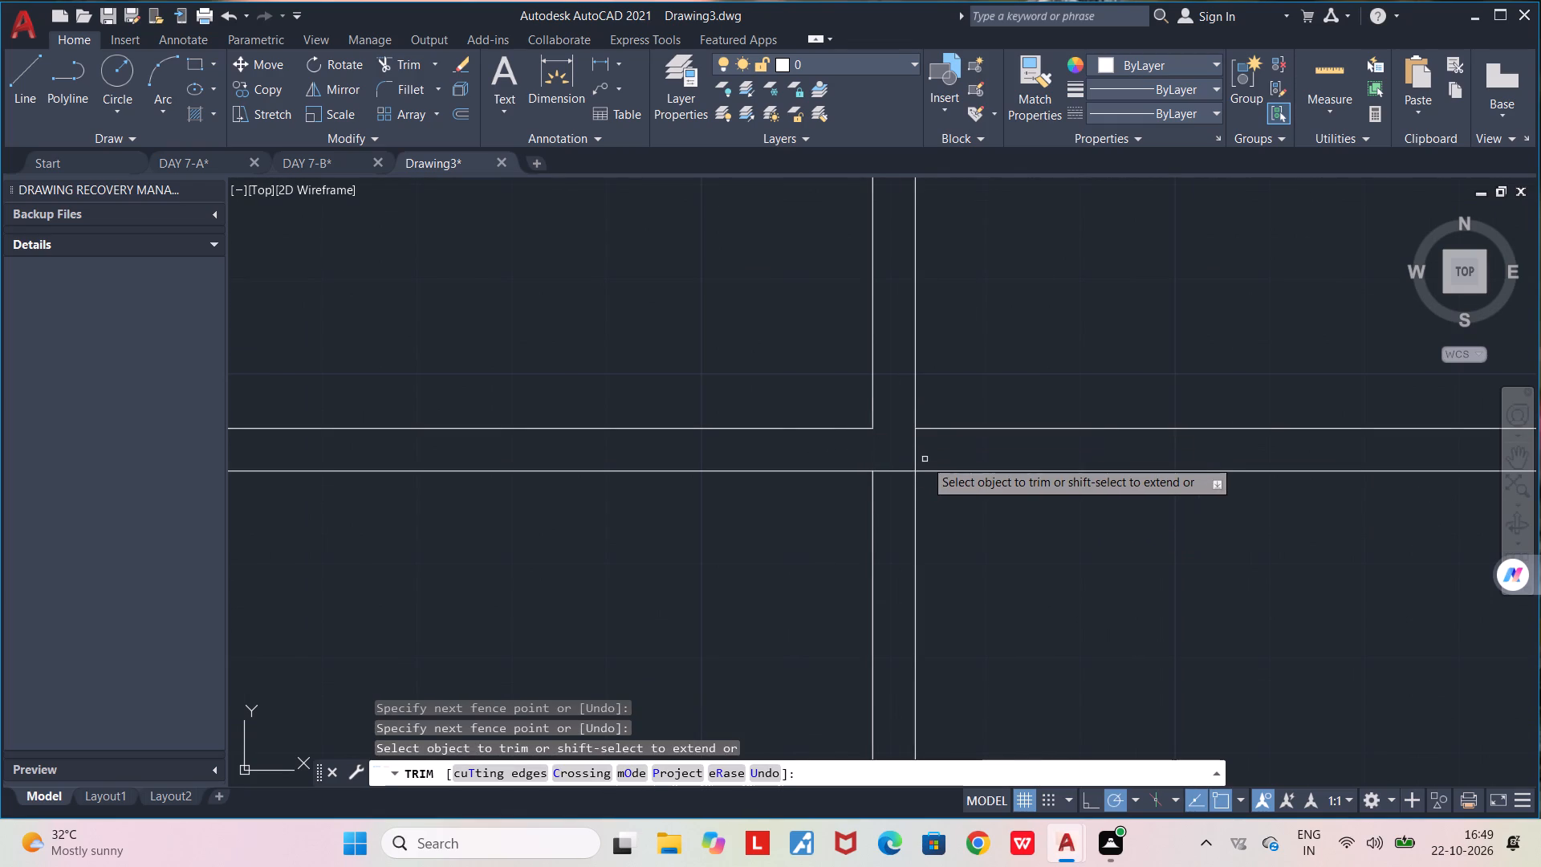
pyautogui.click(917, 450)
pyautogui.click(901, 471)
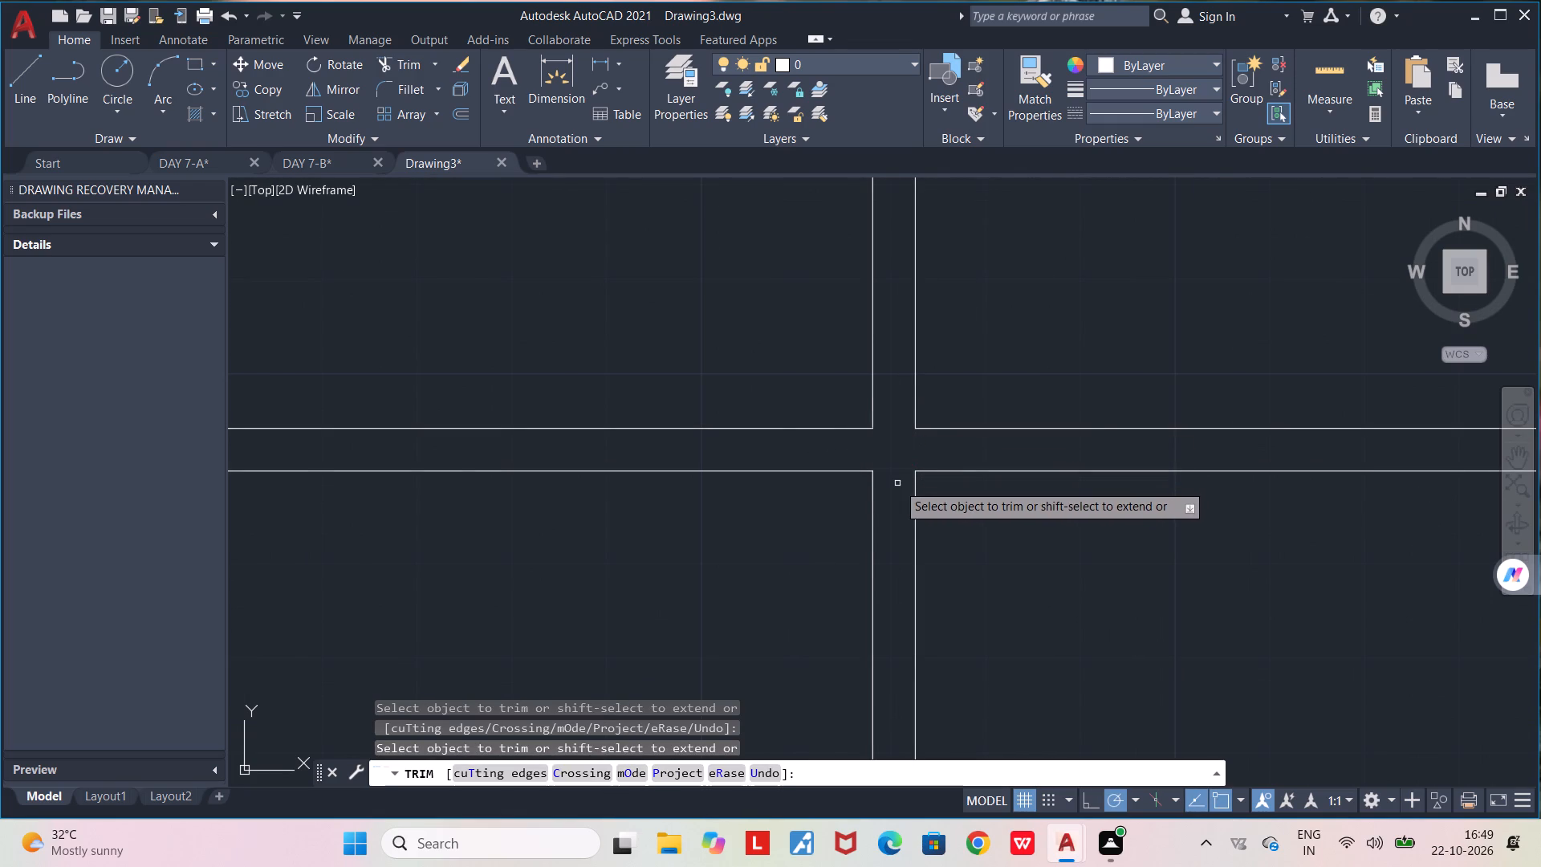
# Trim the overlap where the small middle rooms' left partition meets the horizontal wall below it.
pyautogui.scroll(-2, 897, 483)
pyautogui.moveTo(959, 617); pyautogui.dragTo(966, 490, button='middle')
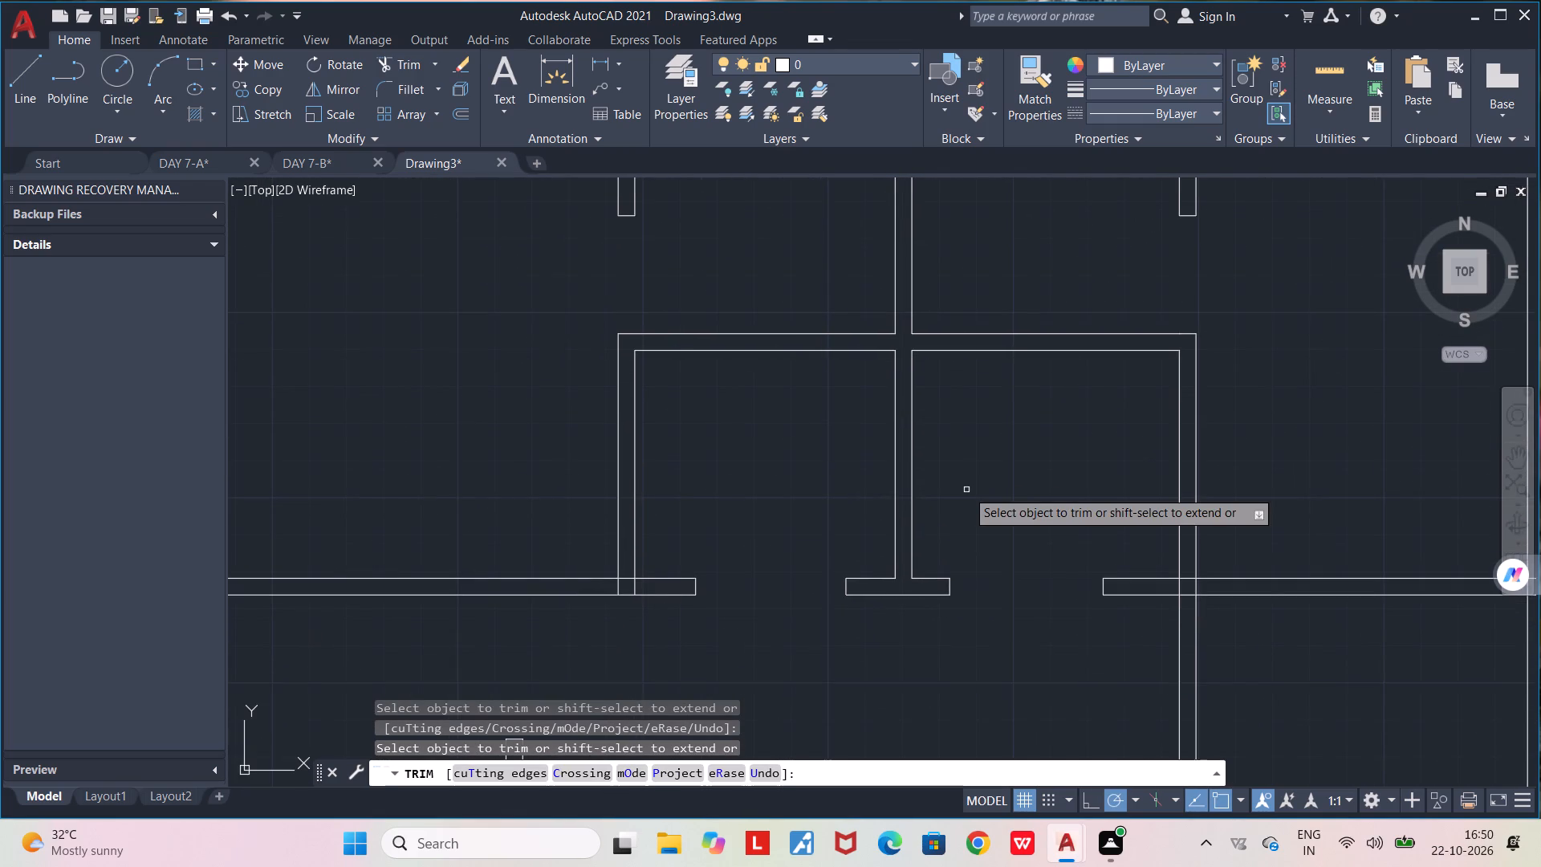
pyautogui.scroll(-2, 966, 490)
pyautogui.scroll(4, 847, 525)
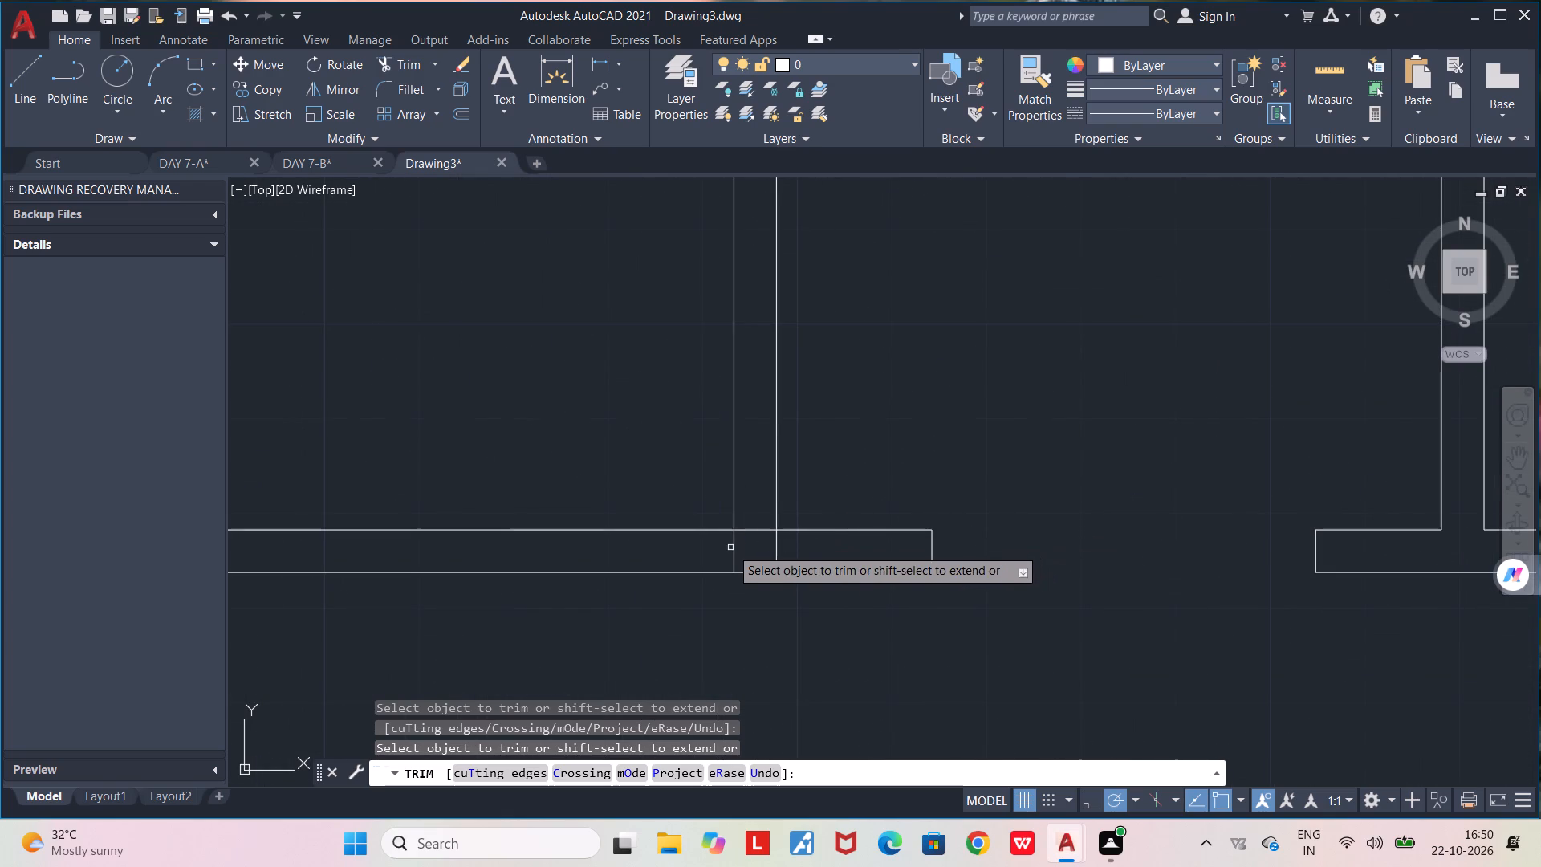
pyautogui.click(716, 550)
pyautogui.click(785, 547)
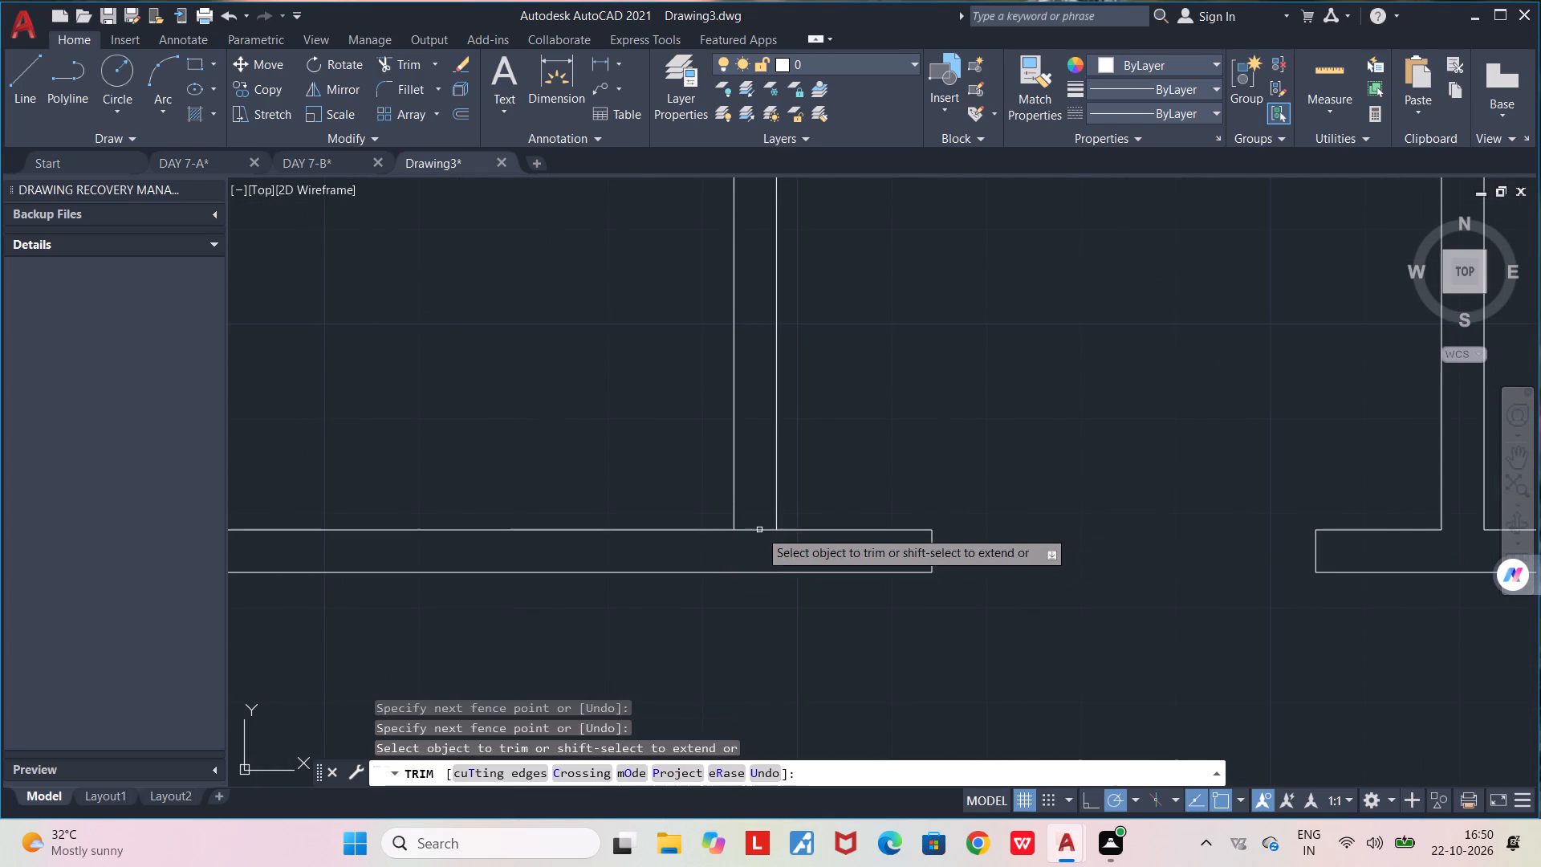
pyautogui.click(756, 530)
# Trim all four overlapping segments where the small middle rooms' right partition crosses the horizontal wall below.
pyautogui.scroll(-2, 756, 530)
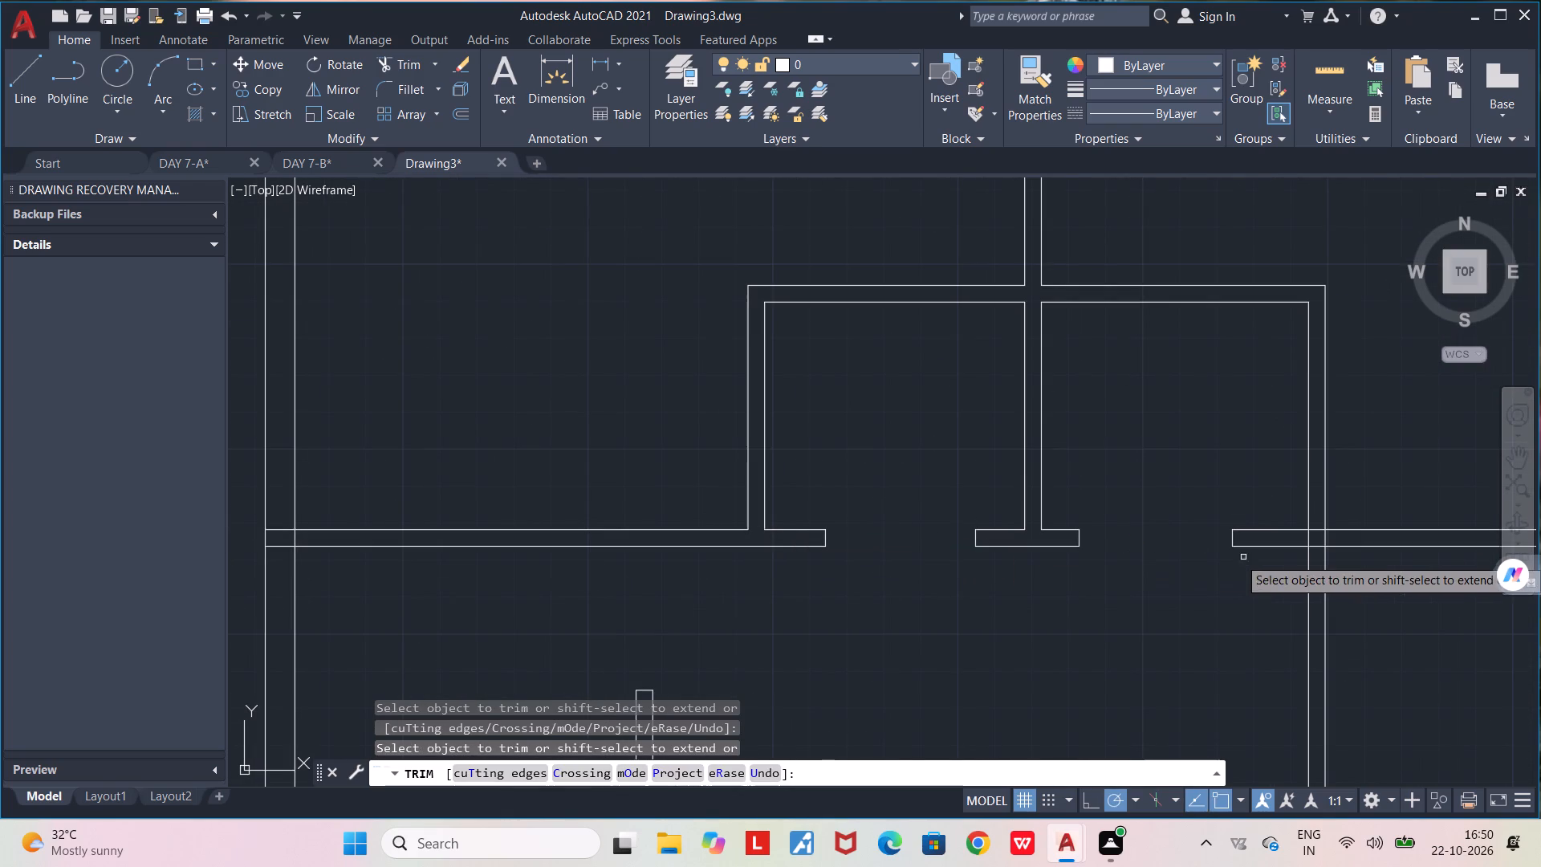
pyautogui.scroll(4, 1370, 537)
pyautogui.click(884, 531)
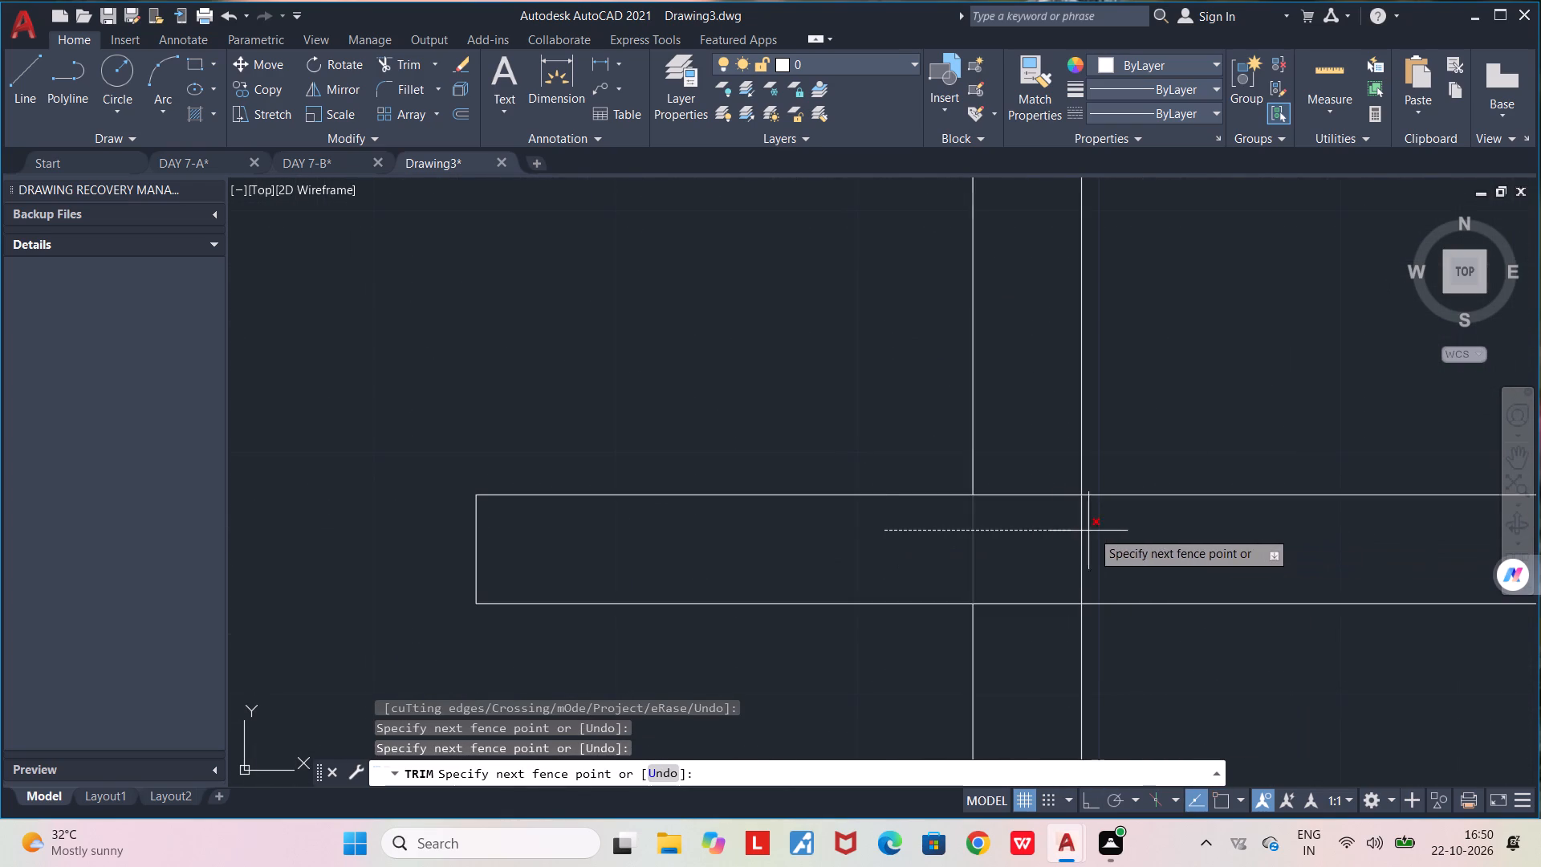
pyautogui.click(1149, 534)
pyautogui.click(1025, 474)
pyautogui.click(1025, 507)
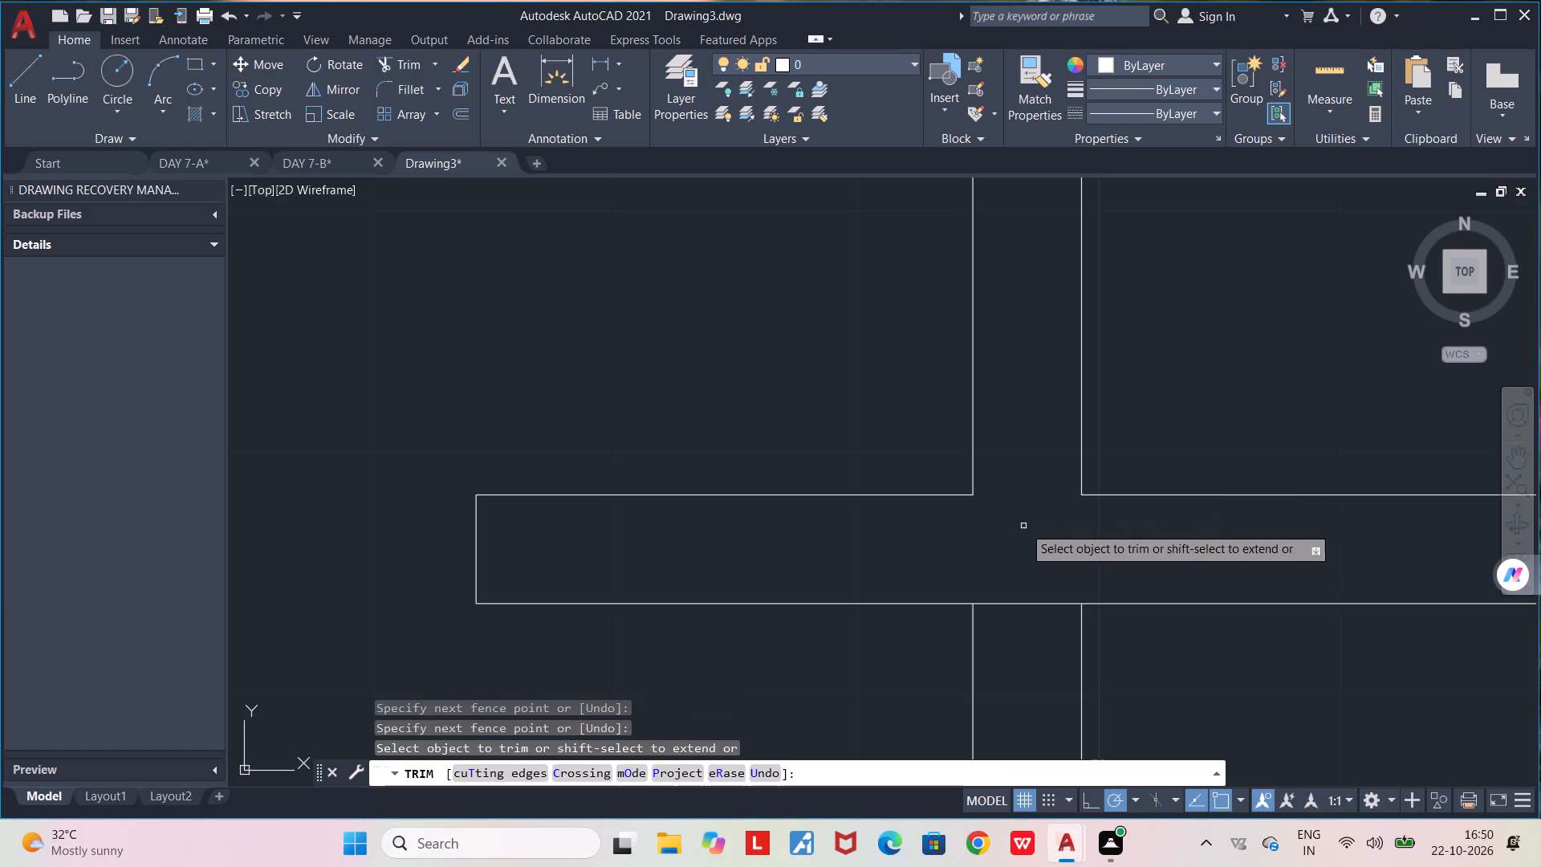
pyautogui.moveTo(1021, 584); pyautogui.dragTo(1024, 627)
pyautogui.click(1024, 627)
pyautogui.scroll(-4, 1024, 587)
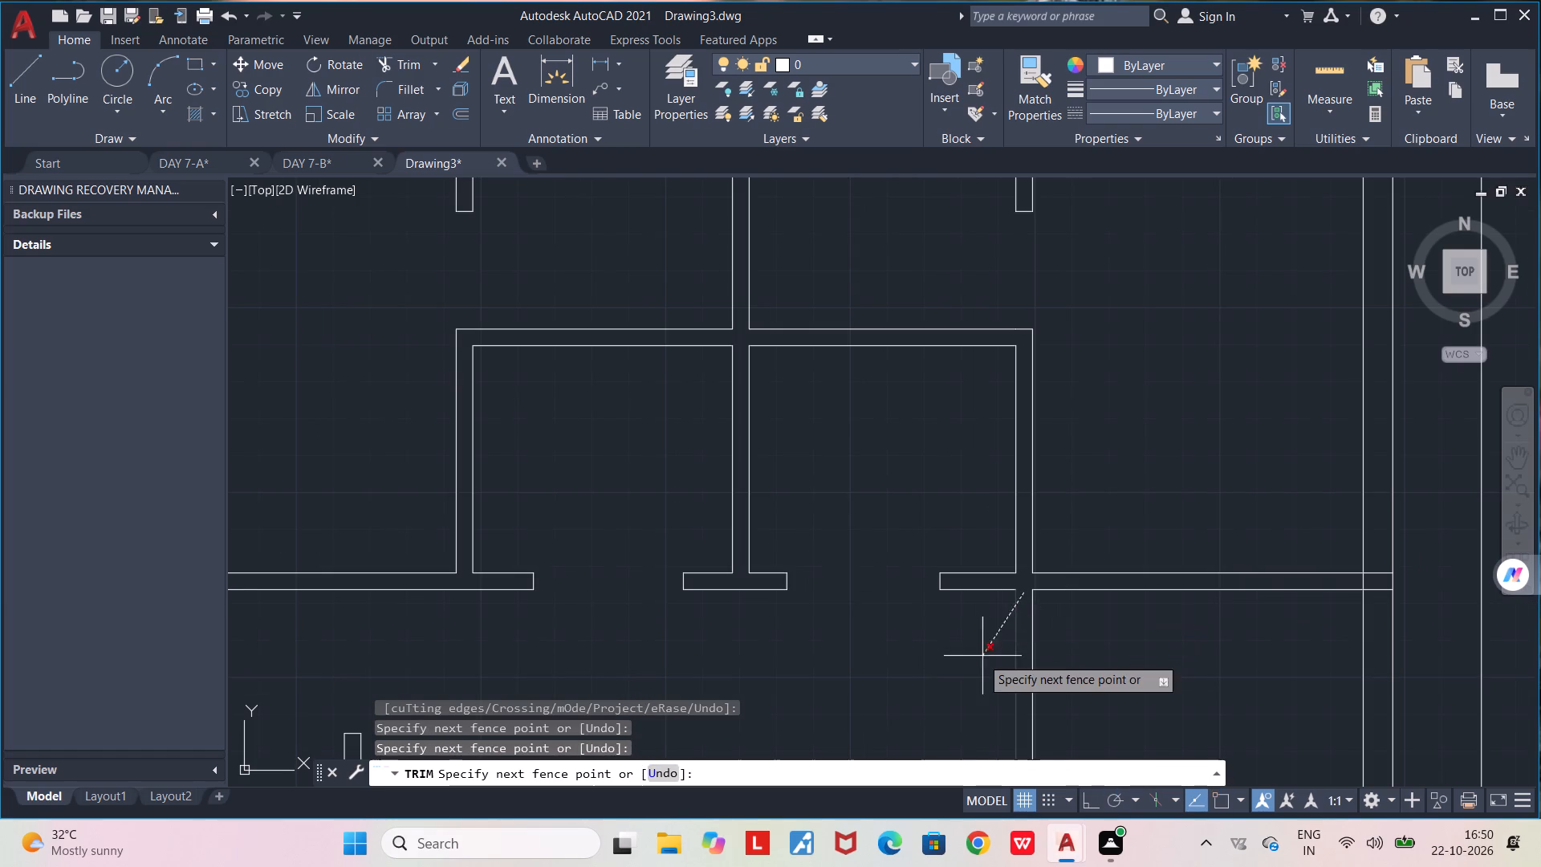
pyautogui.click(1024, 579)
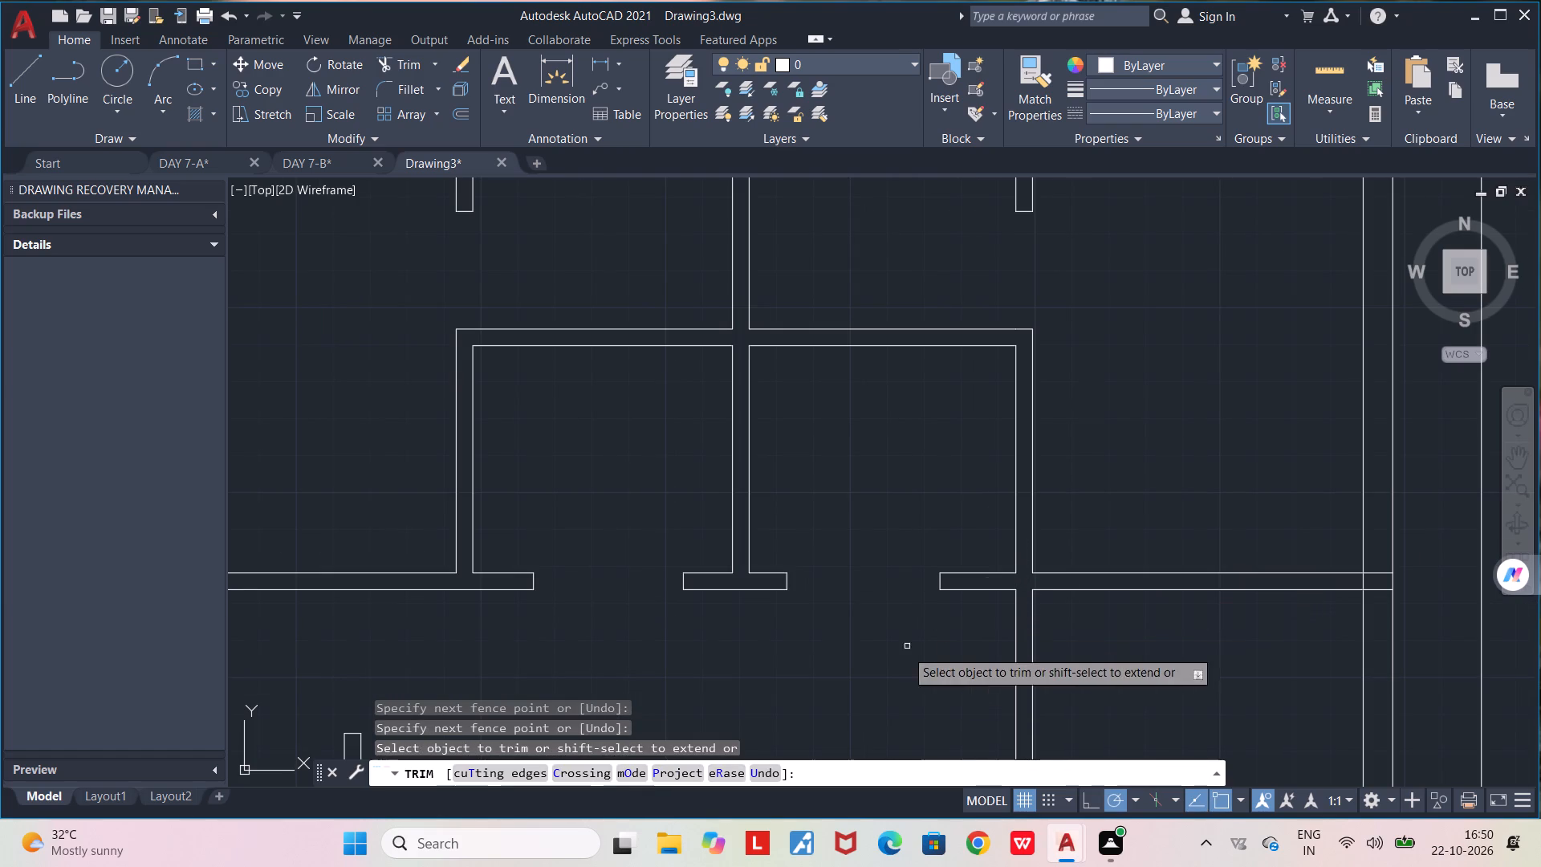
# Trim the inner wall lines overlapping inside the top-left corner of the outer walls.
pyautogui.moveTo(883, 666); pyautogui.dragTo(977, 540, button='middle')
pyautogui.scroll(-2, 977, 540)
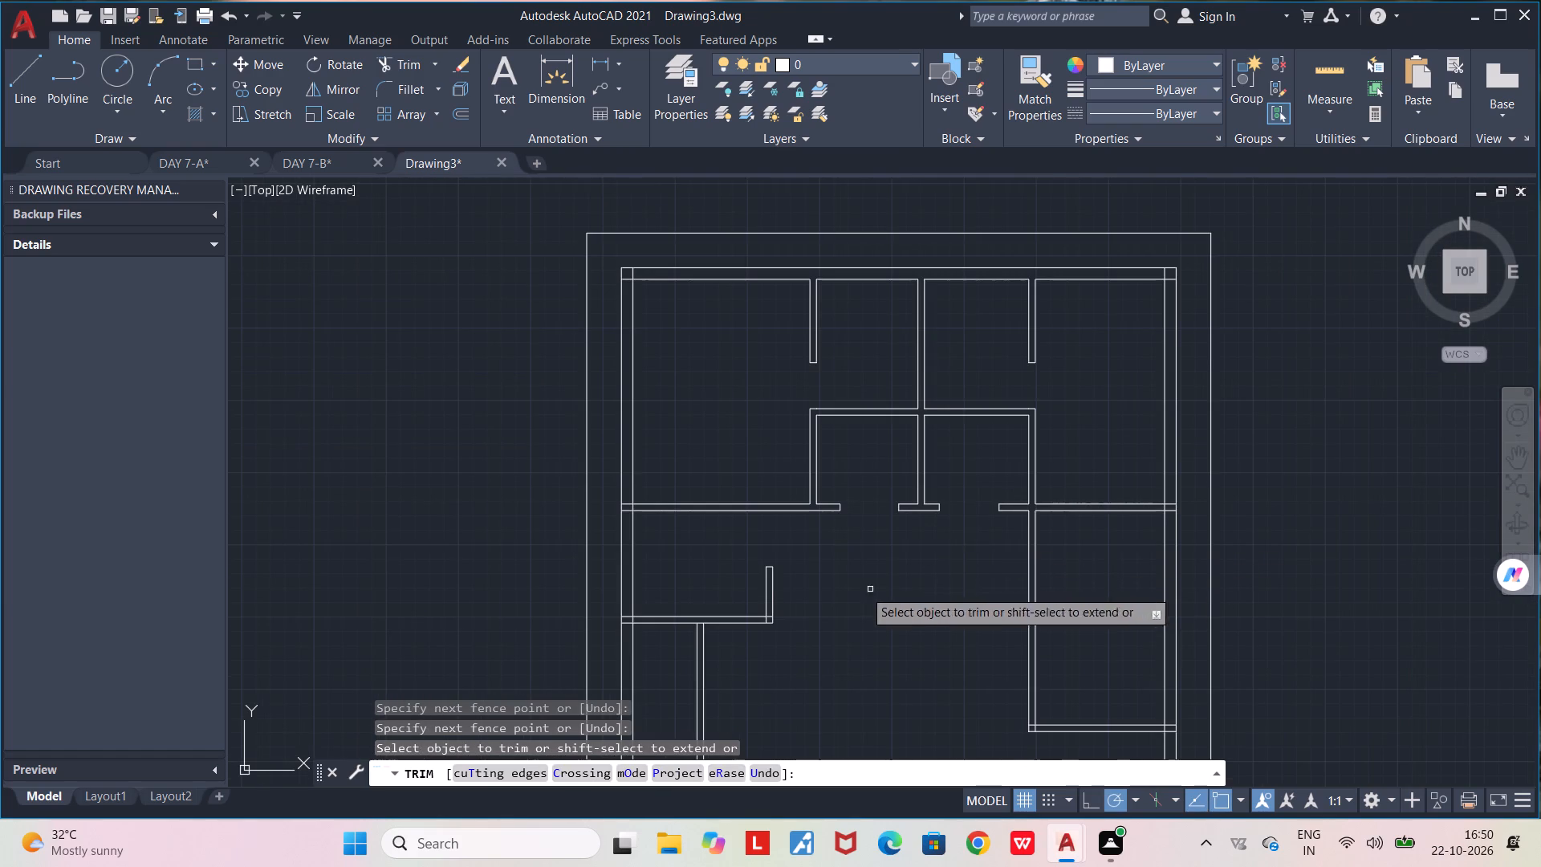
pyautogui.scroll(3, 625, 272)
pyautogui.moveTo(625, 272); pyautogui.dragTo(620, 393, button='middle')
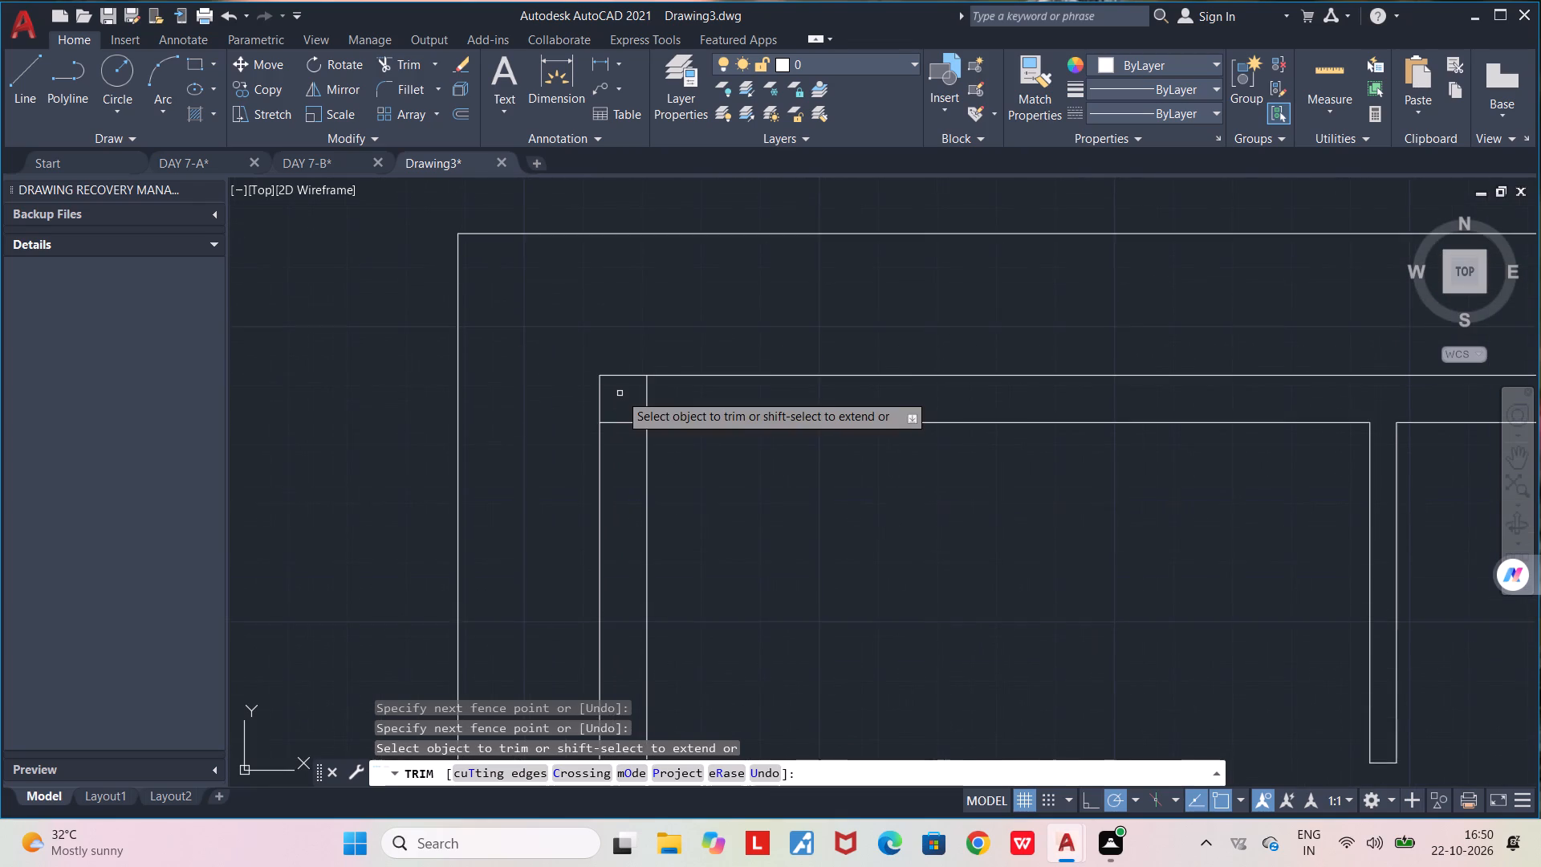
pyautogui.scroll(1, 622, 393)
pyautogui.click(699, 405)
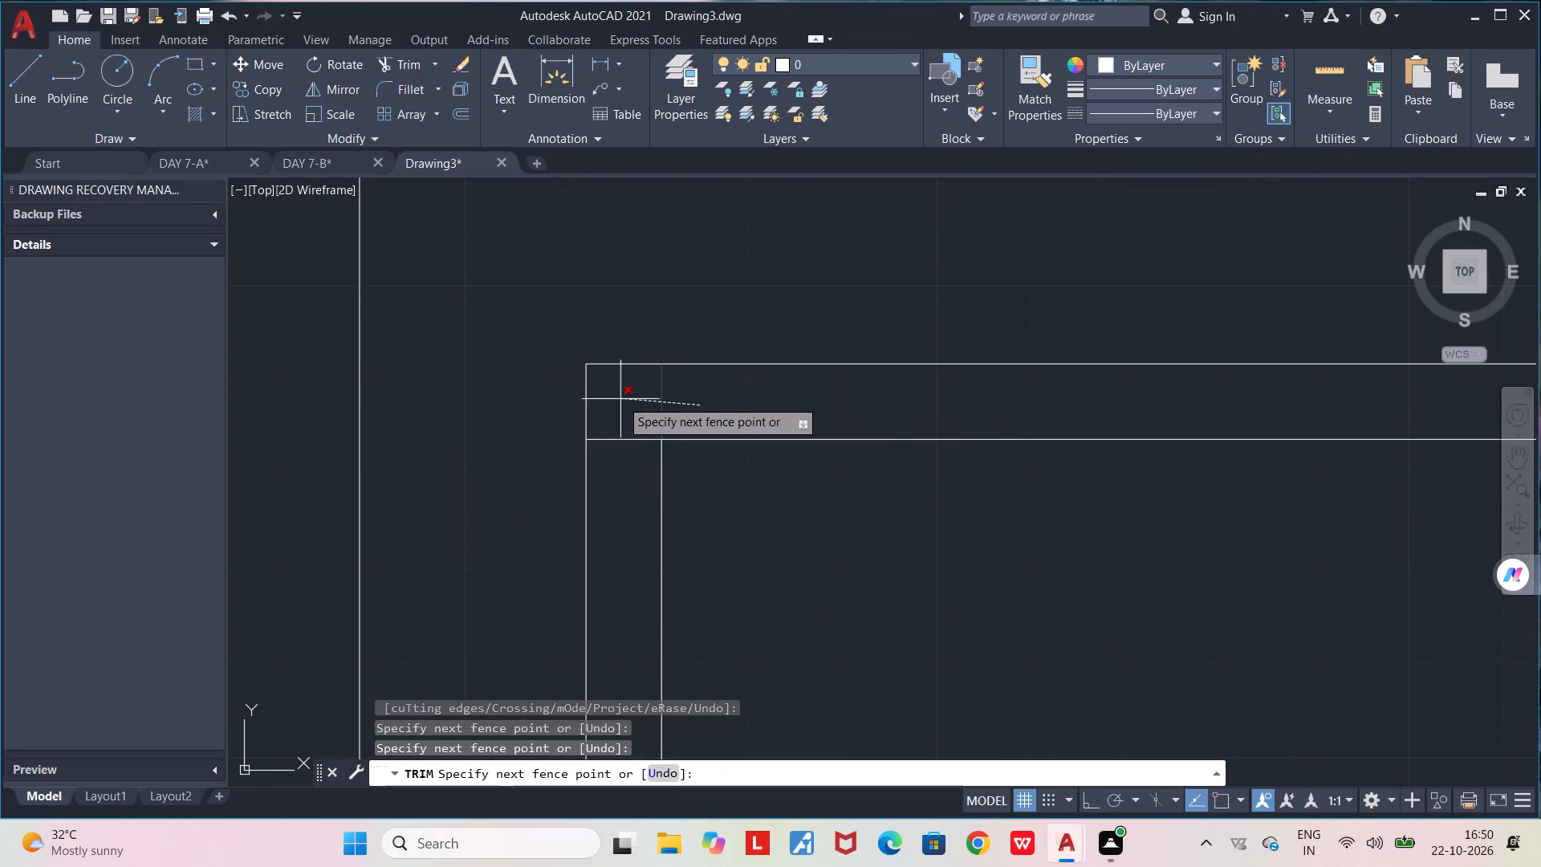
pyautogui.click(619, 401)
pyautogui.click(619, 418)
pyautogui.click(615, 468)
# Trim the inner wall lines overlapping inside the top-right corner of the outer walls.
pyautogui.scroll(-2, 617, 454)
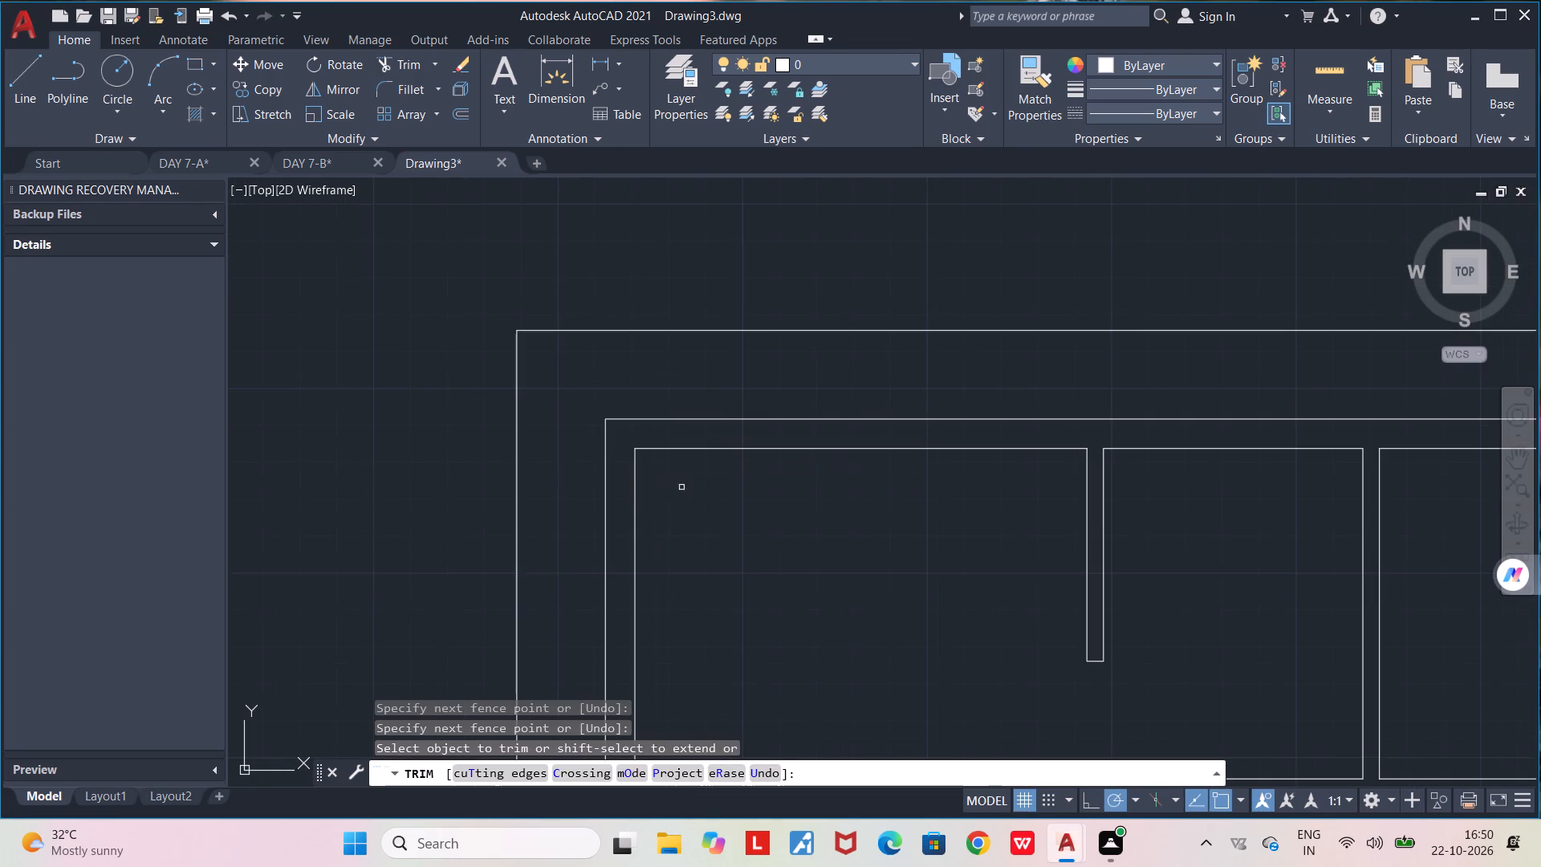
pyautogui.moveTo(783, 547); pyautogui.dragTo(533, 505, button='middle')
pyautogui.scroll(-2, 532, 504)
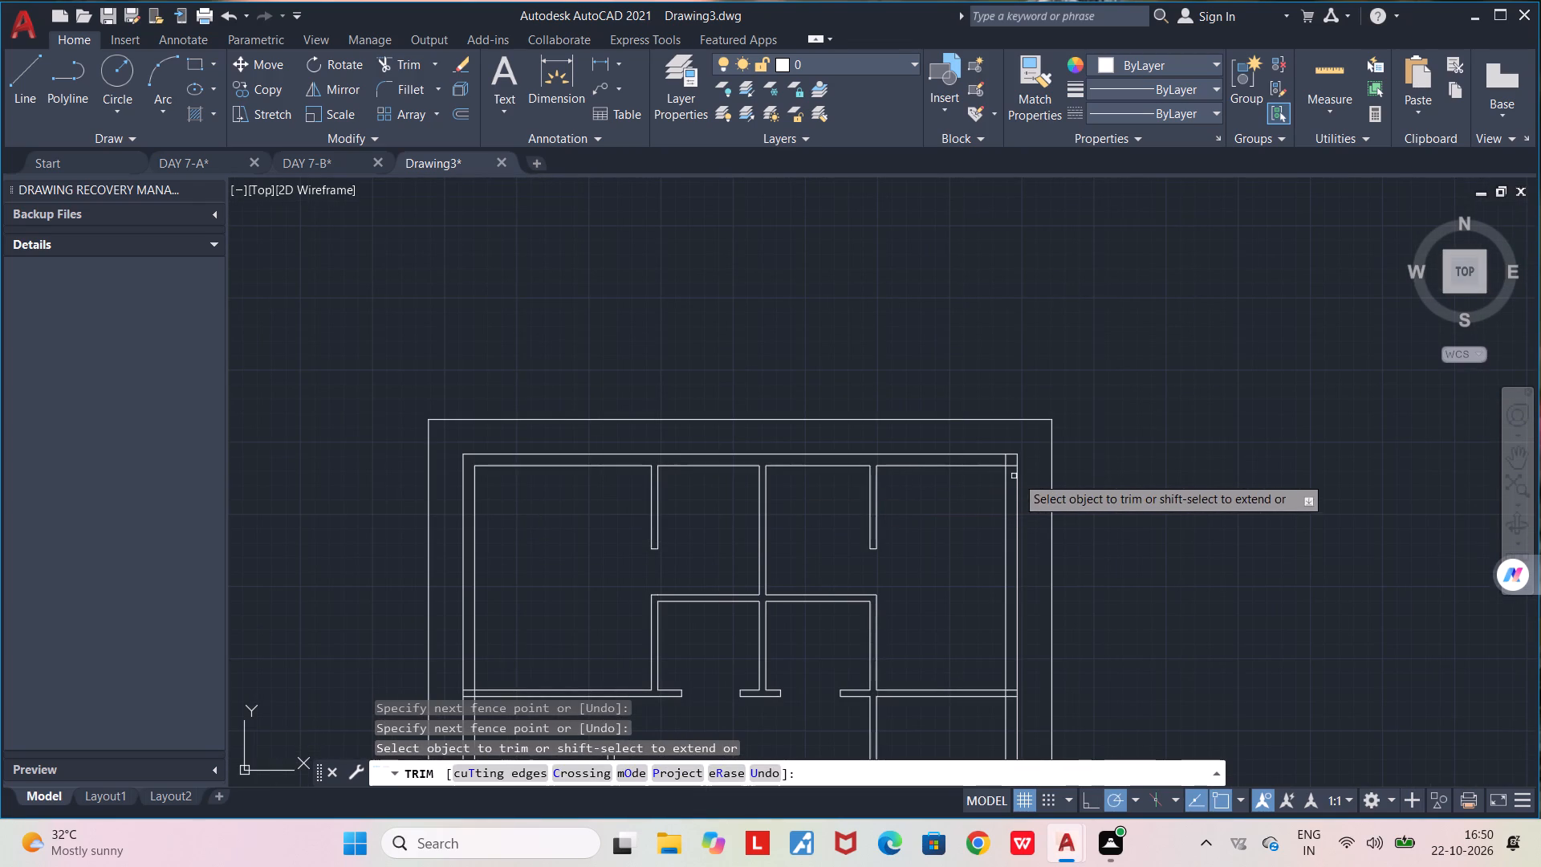
pyautogui.scroll(3, 1007, 462)
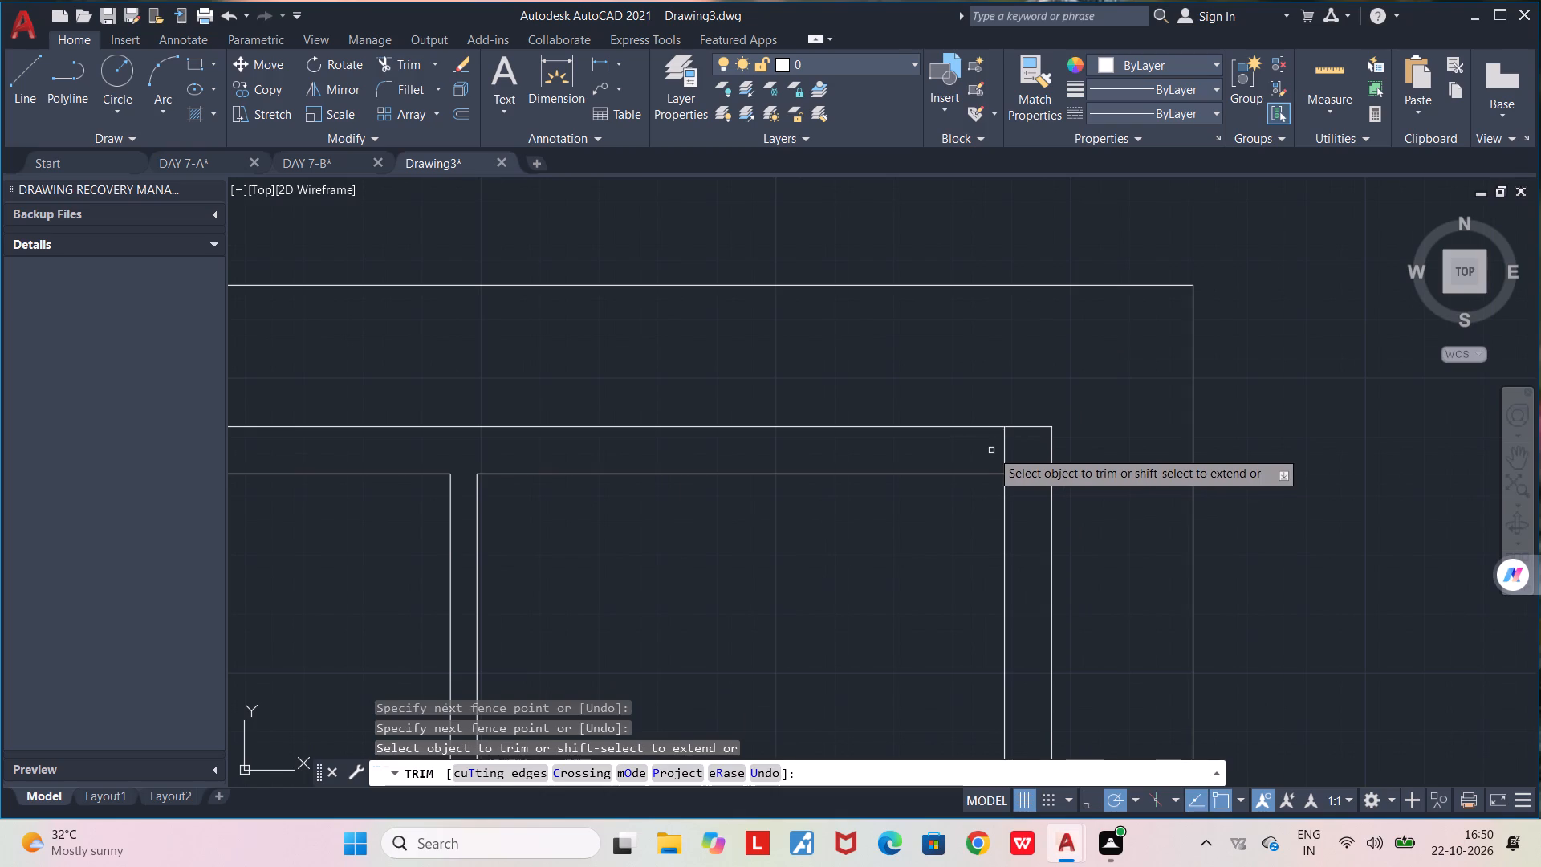
pyautogui.click(991, 450)
pyautogui.click(1019, 450)
pyautogui.click(1025, 475)
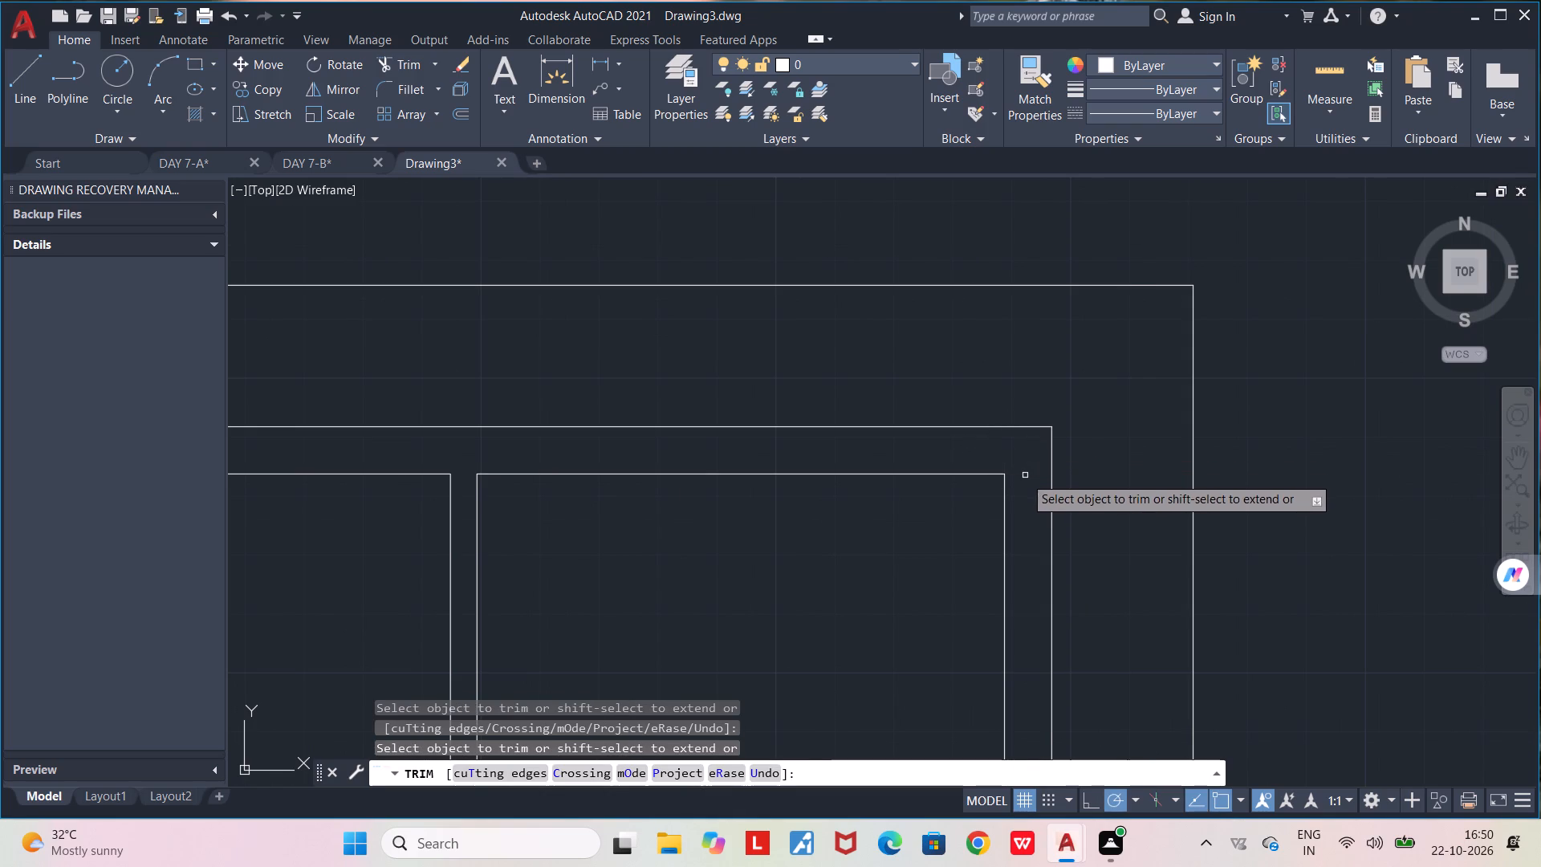
# Trim the horizontal partition's lines inside the right outer wall and the wall's inner line across the junction.
pyautogui.scroll(-2, 1023, 479)
pyautogui.moveTo(959, 565); pyautogui.dragTo(1038, 381, button='middle')
pyautogui.scroll(-2, 1038, 381)
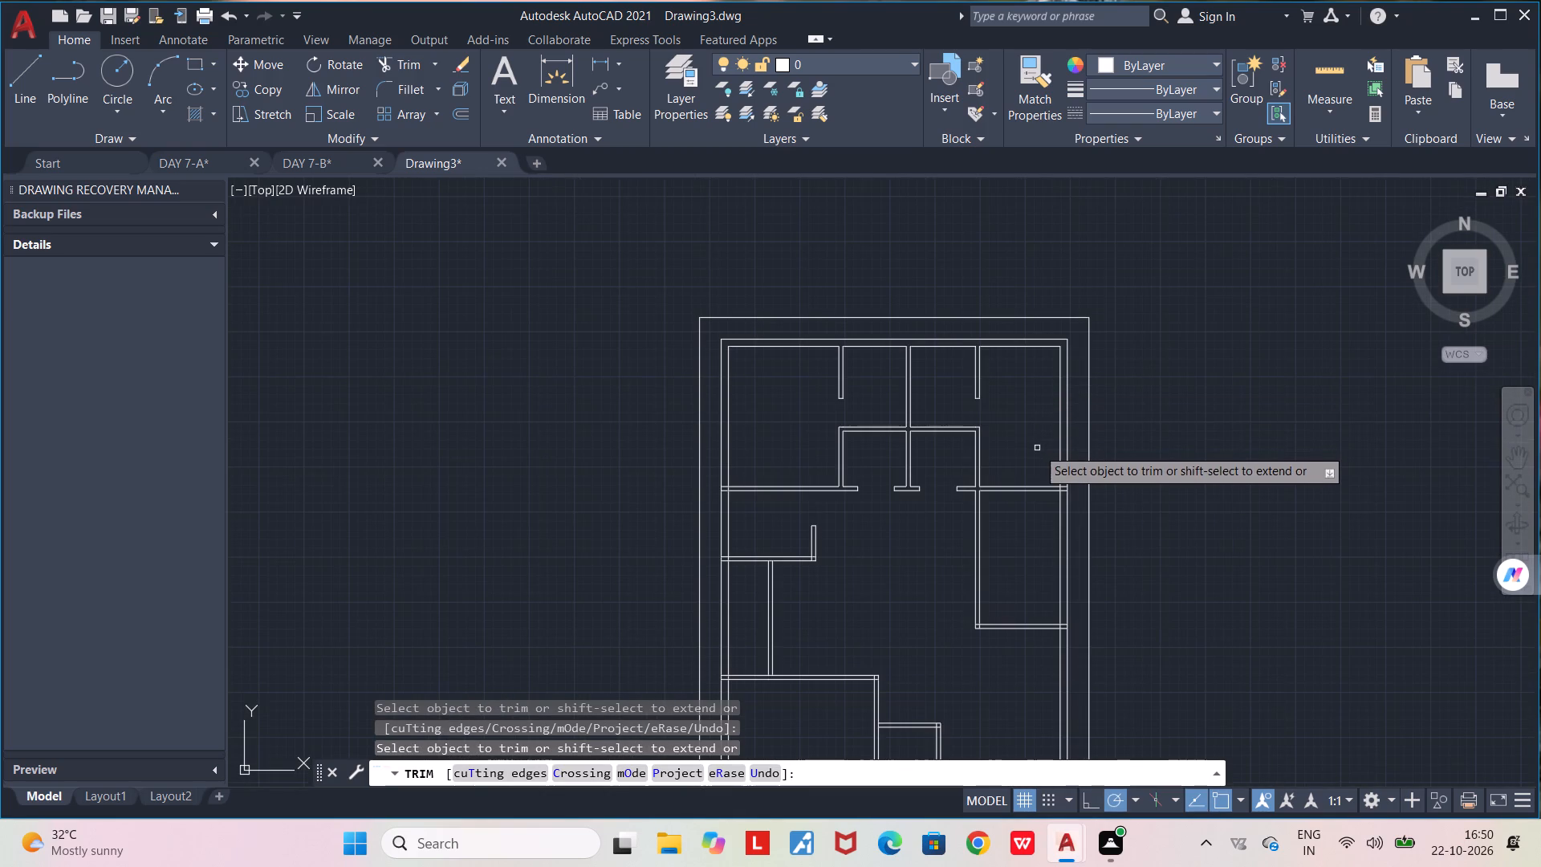
pyautogui.scroll(3, 1060, 486)
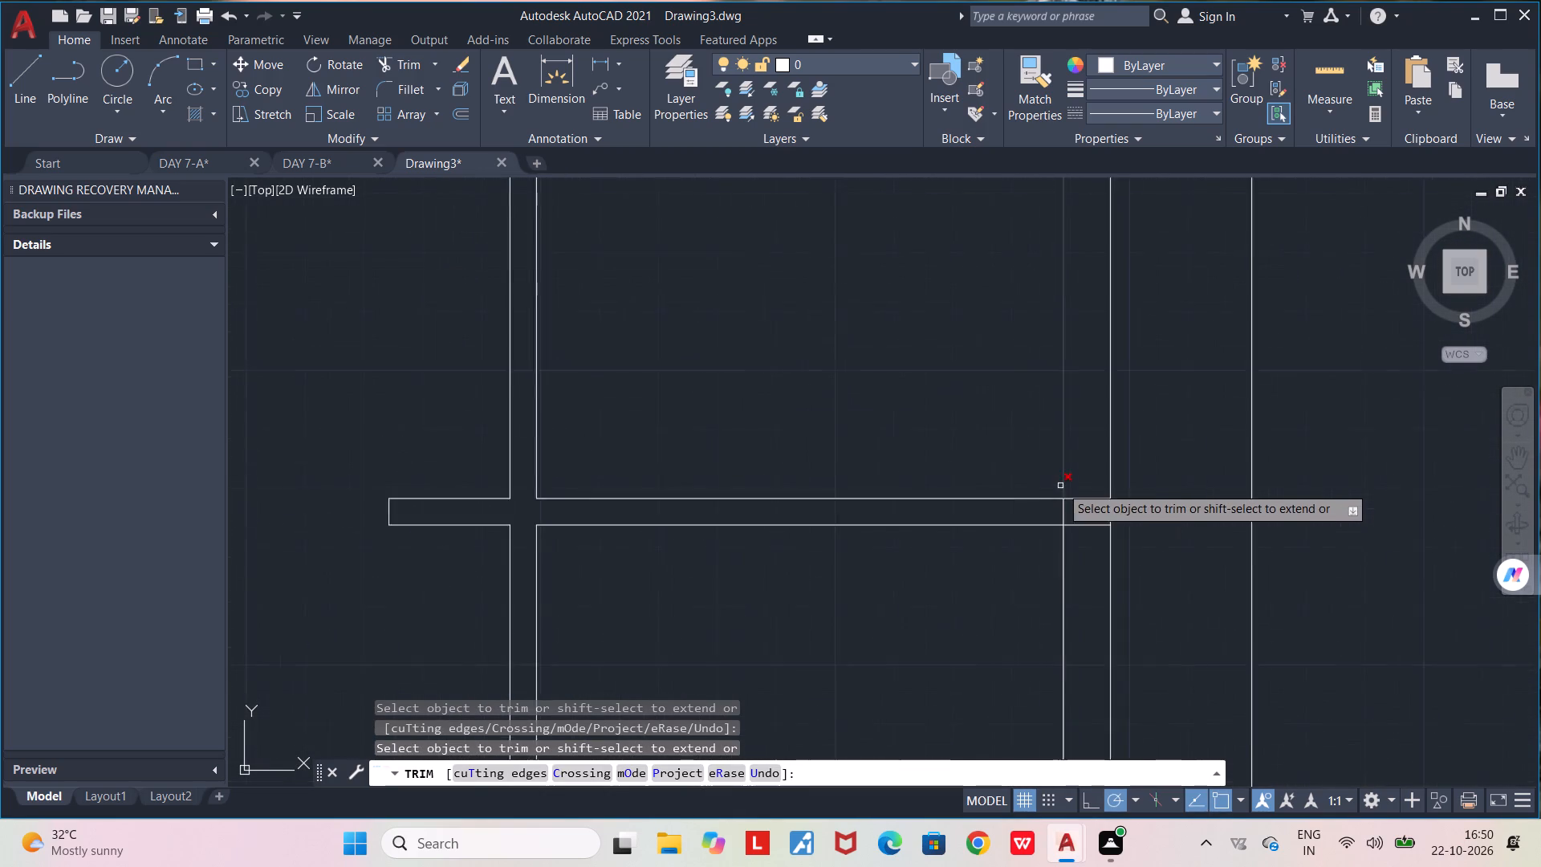
pyautogui.scroll(2, 1060, 486)
pyautogui.click(1100, 474)
pyautogui.click(1105, 563)
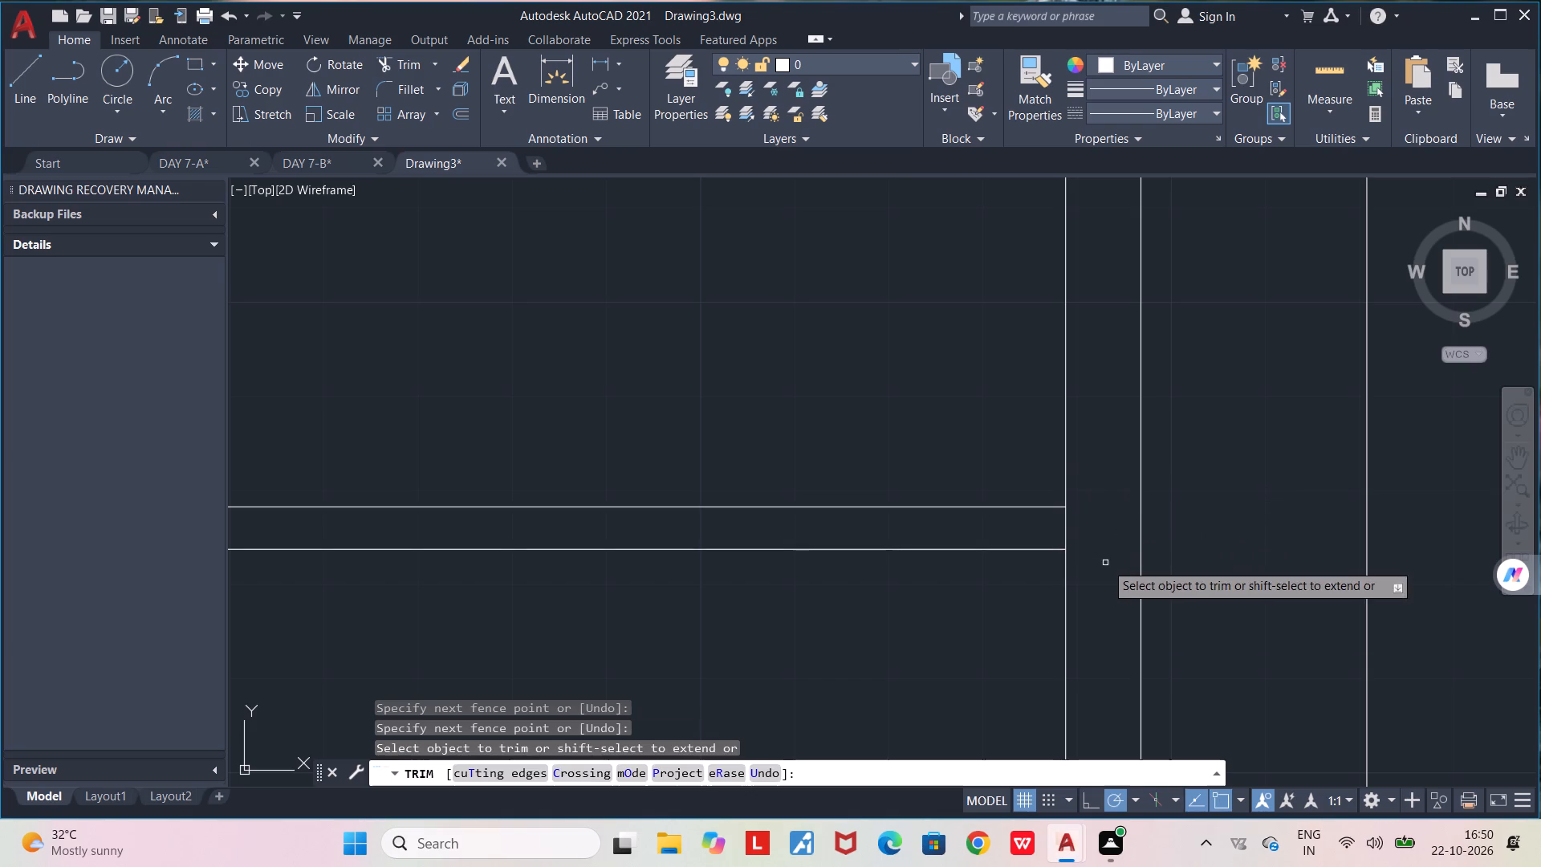
pyautogui.click(1066, 531)
# Trim the horizontal partition's lines inside the left outer wall and the wall's inner line across the junction.
pyautogui.scroll(-3, 1066, 530)
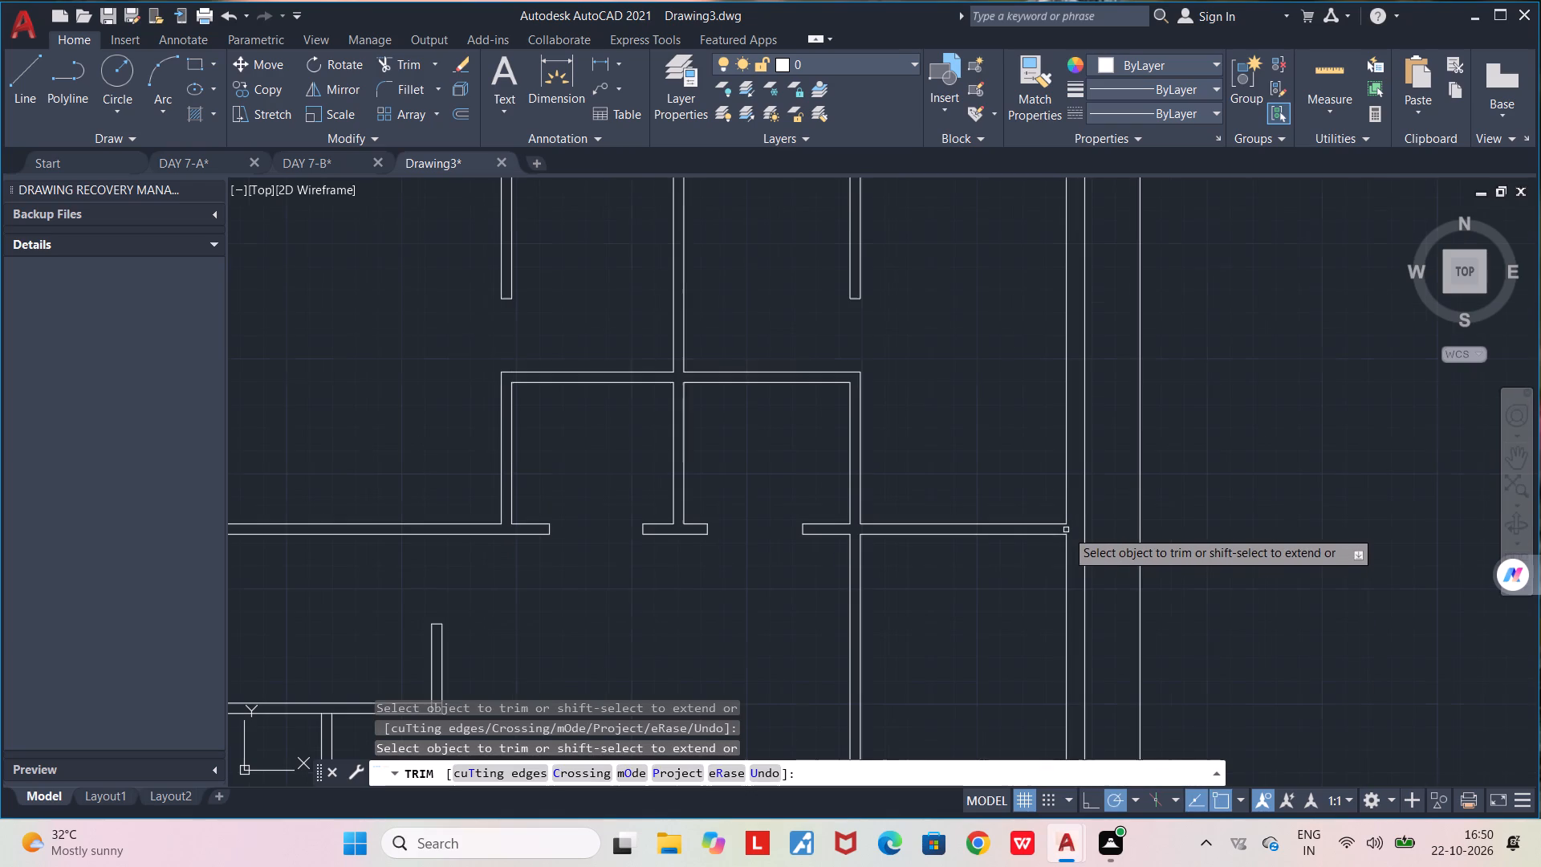
pyautogui.moveTo(663, 612); pyautogui.dragTo(972, 539, button='middle')
pyautogui.scroll(-1, 972, 539)
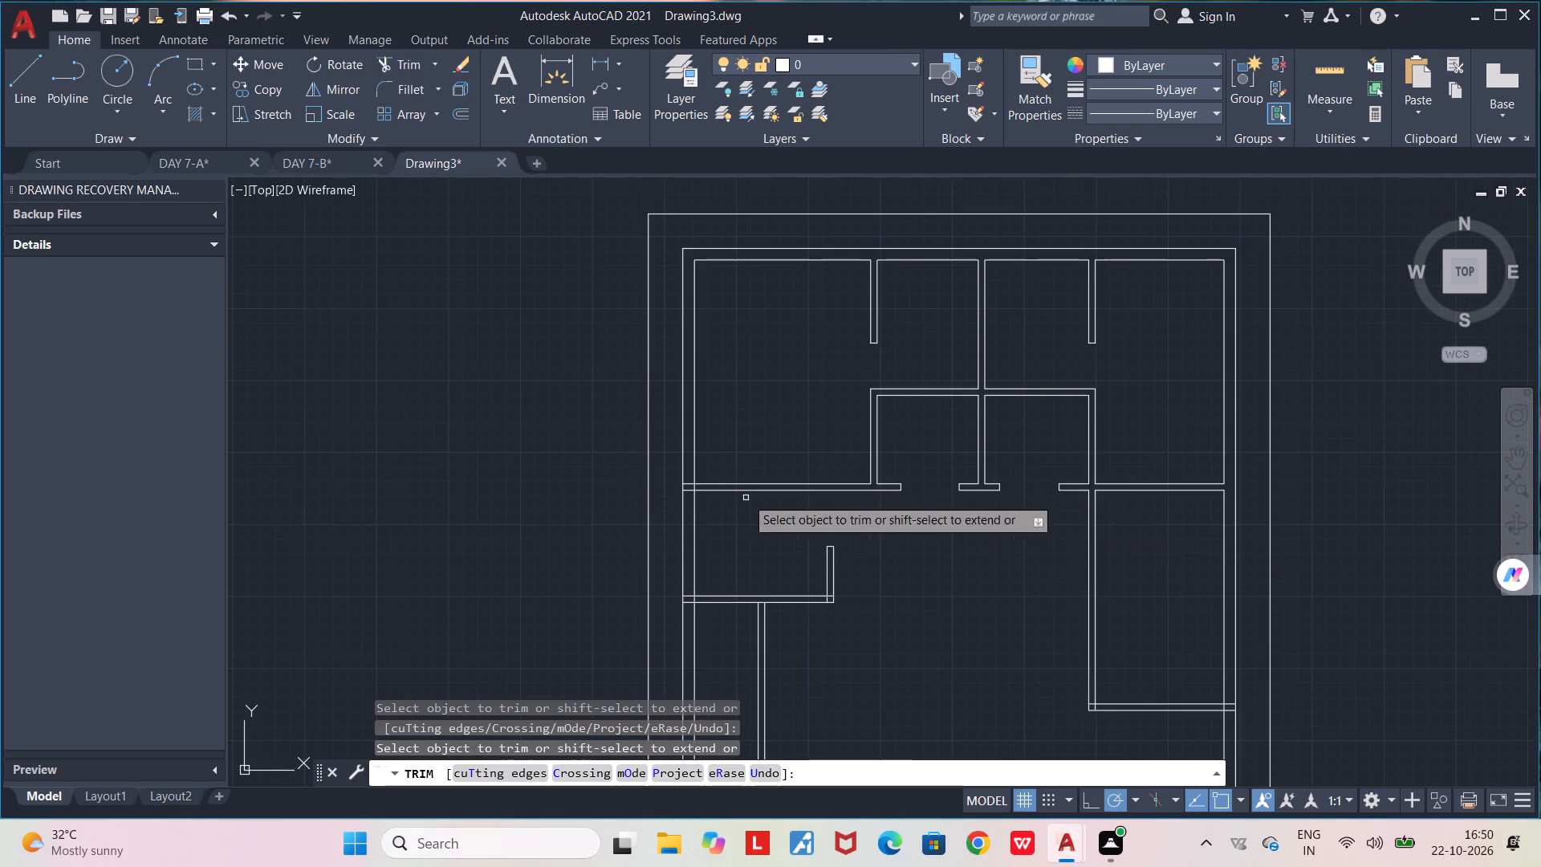
pyautogui.scroll(4, 689, 510)
pyautogui.click(684, 313)
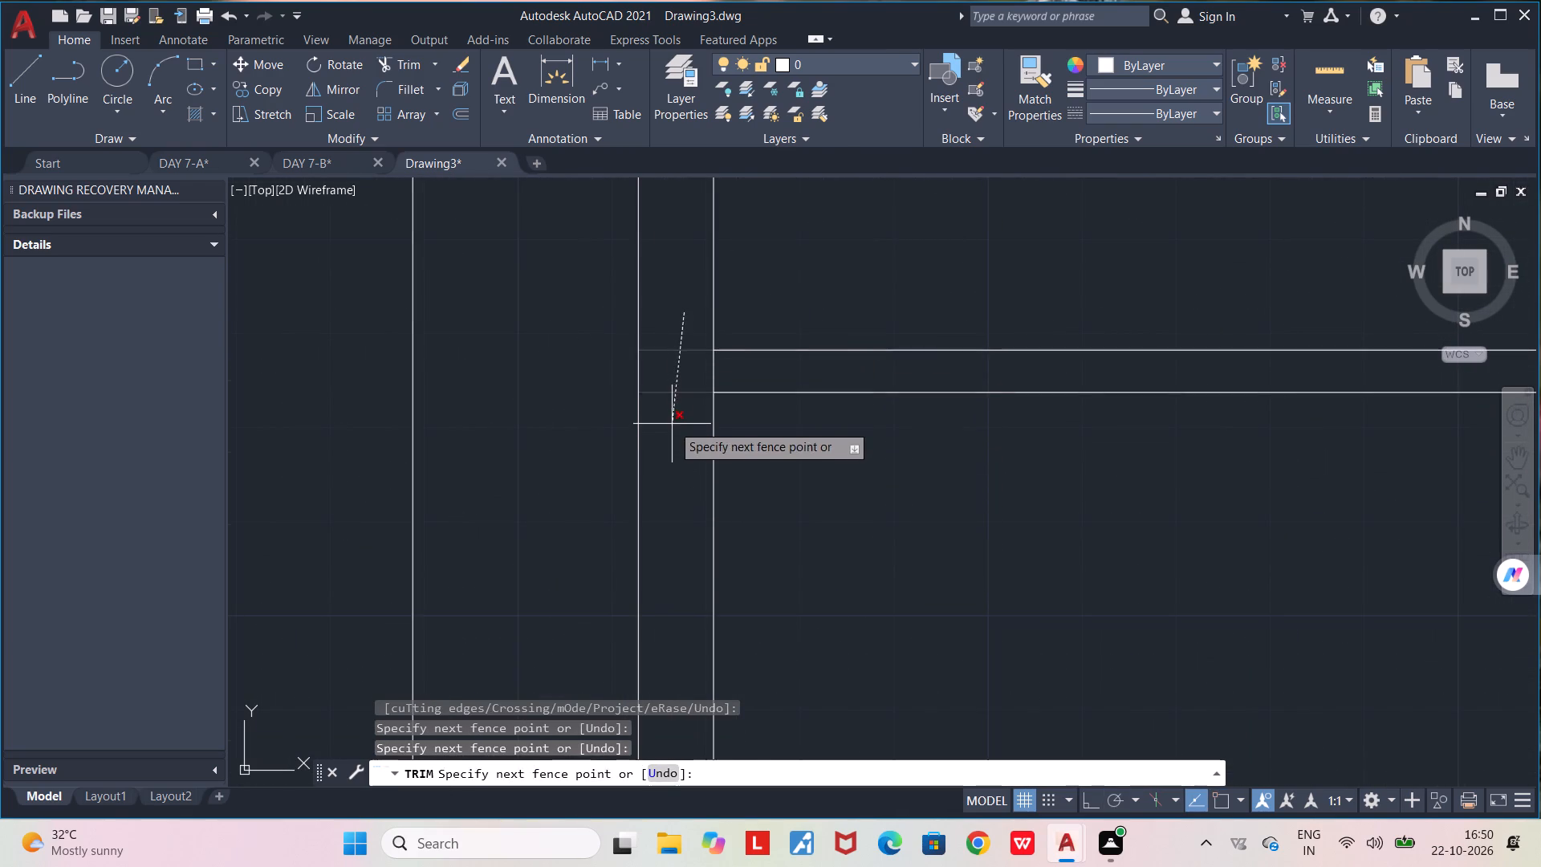
pyautogui.click(672, 424)
pyautogui.click(713, 370)
# Trim the short left-side partition's lines inside the left outer wall and the wall's inner line across the junction.
pyautogui.scroll(-3, 713, 370)
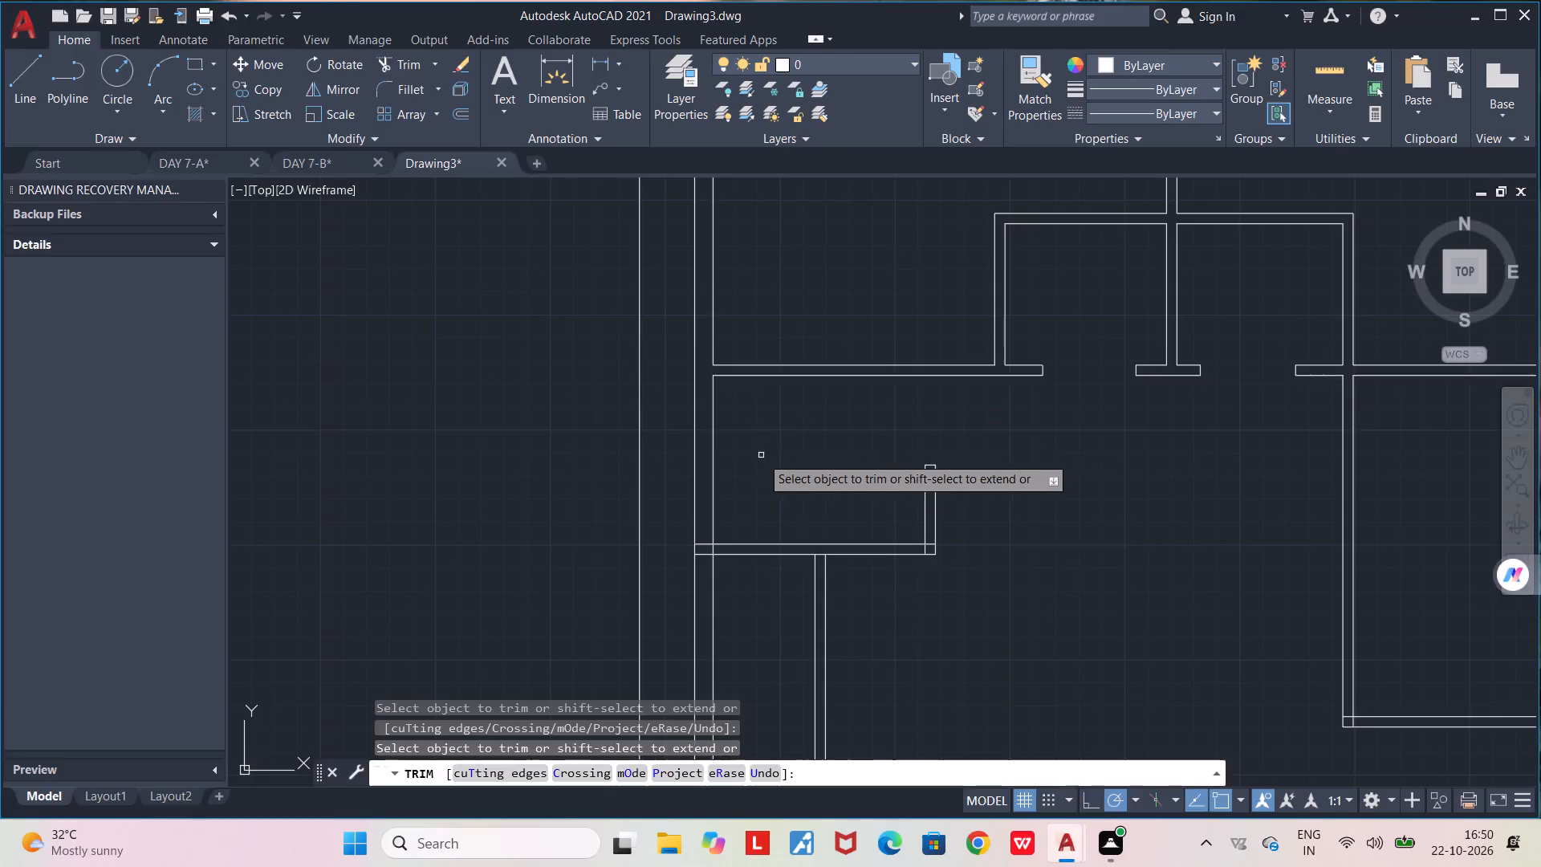
pyautogui.moveTo(760, 456); pyautogui.dragTo(710, 361, button='middle')
pyautogui.scroll(-1, 710, 360)
pyautogui.scroll(1, 723, 377)
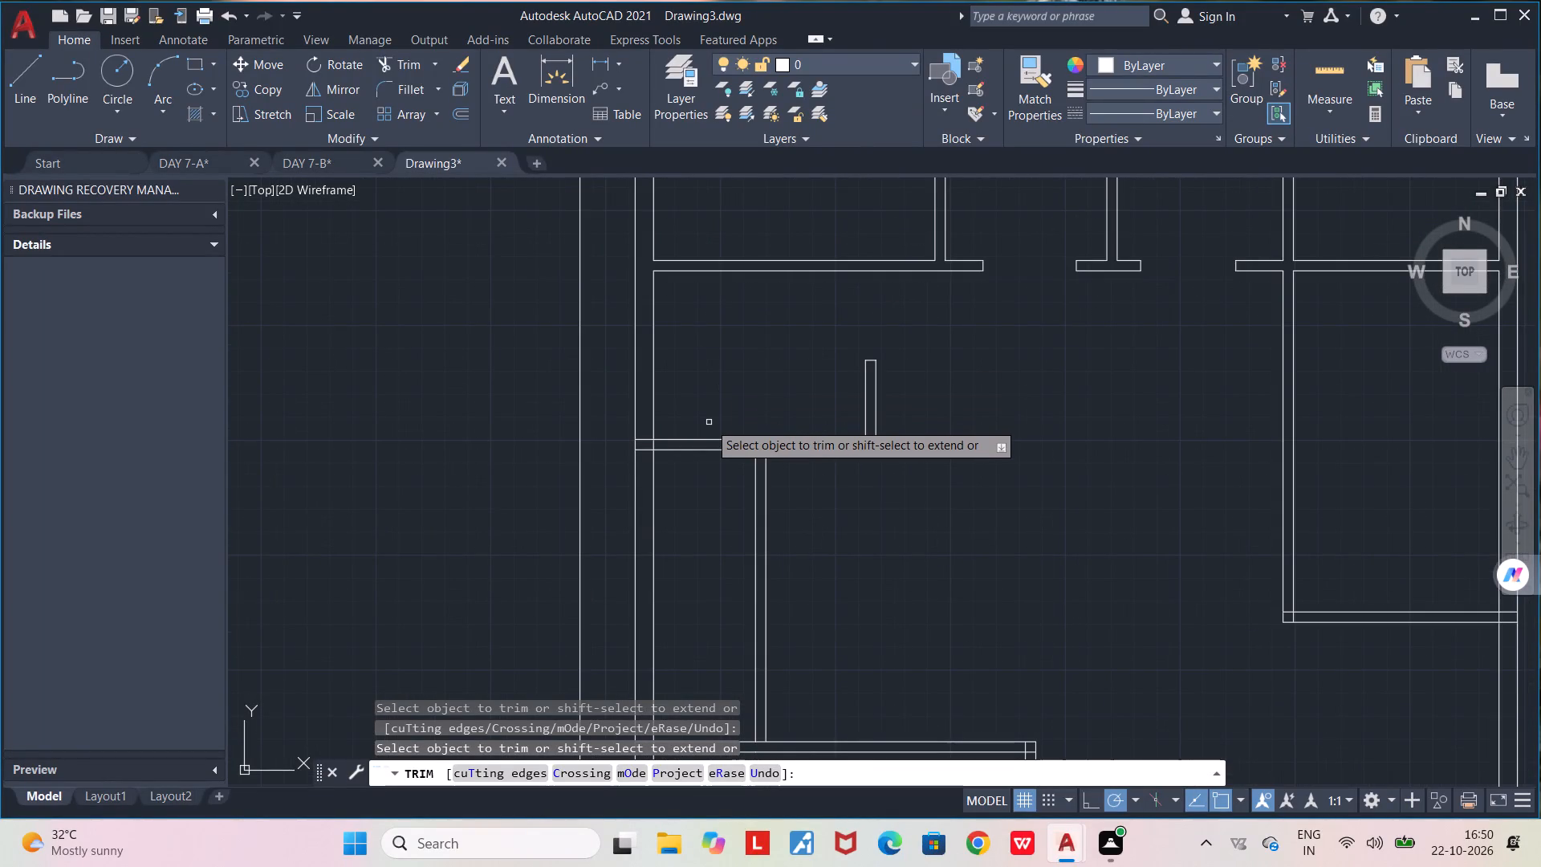
pyautogui.scroll(1, 709, 422)
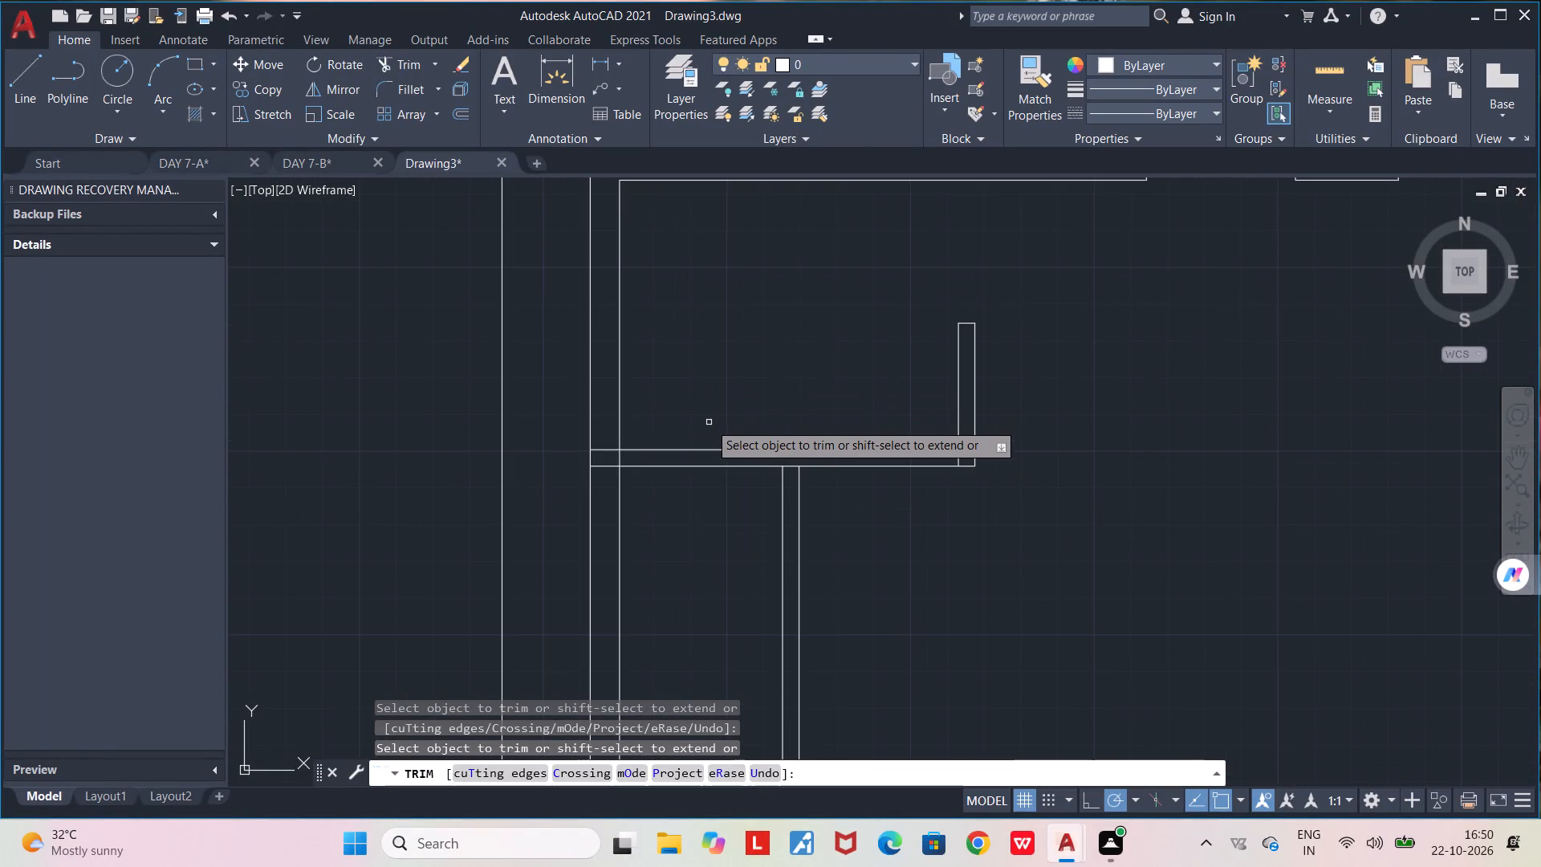
pyautogui.moveTo(665, 421); pyautogui.dragTo(685, 356, button='middle')
pyautogui.scroll(2, 640, 396)
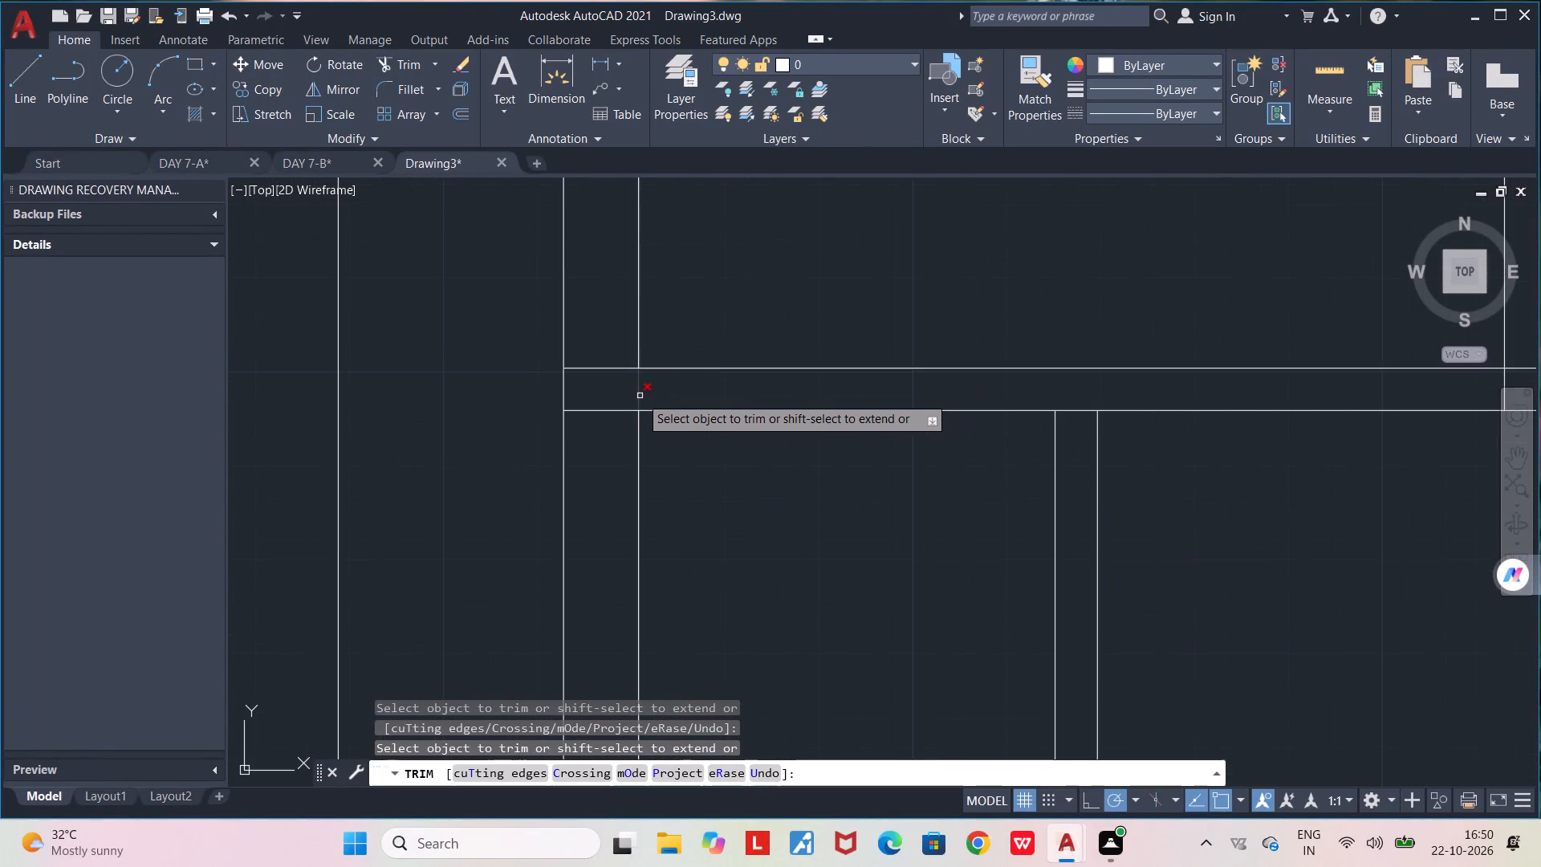
pyautogui.scroll(1, 640, 396)
pyautogui.click(583, 336)
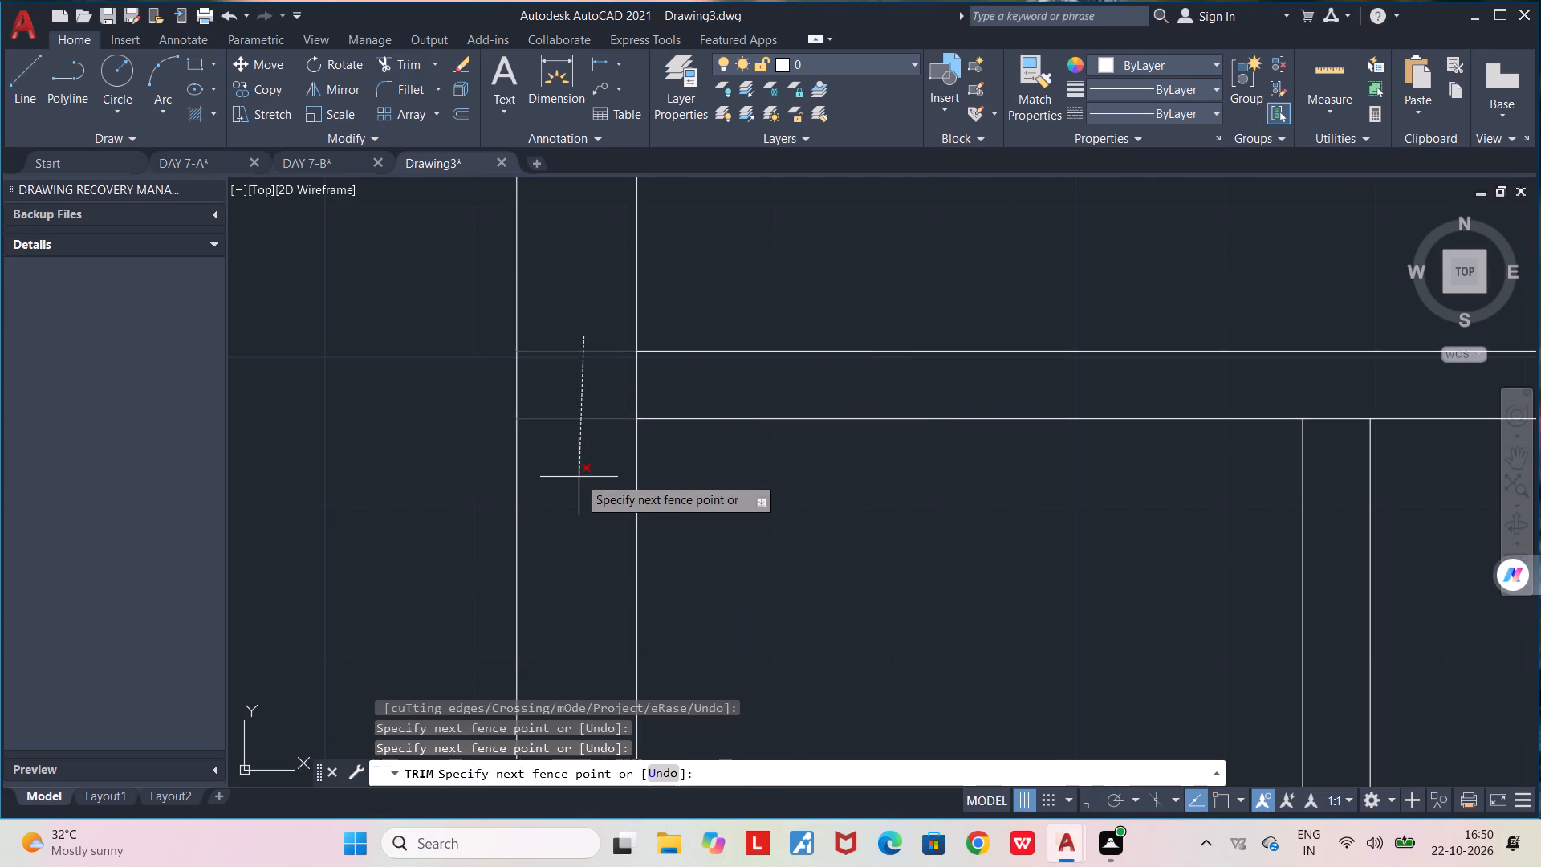
pyautogui.click(579, 476)
pyautogui.click(633, 389)
pyautogui.click(649, 390)
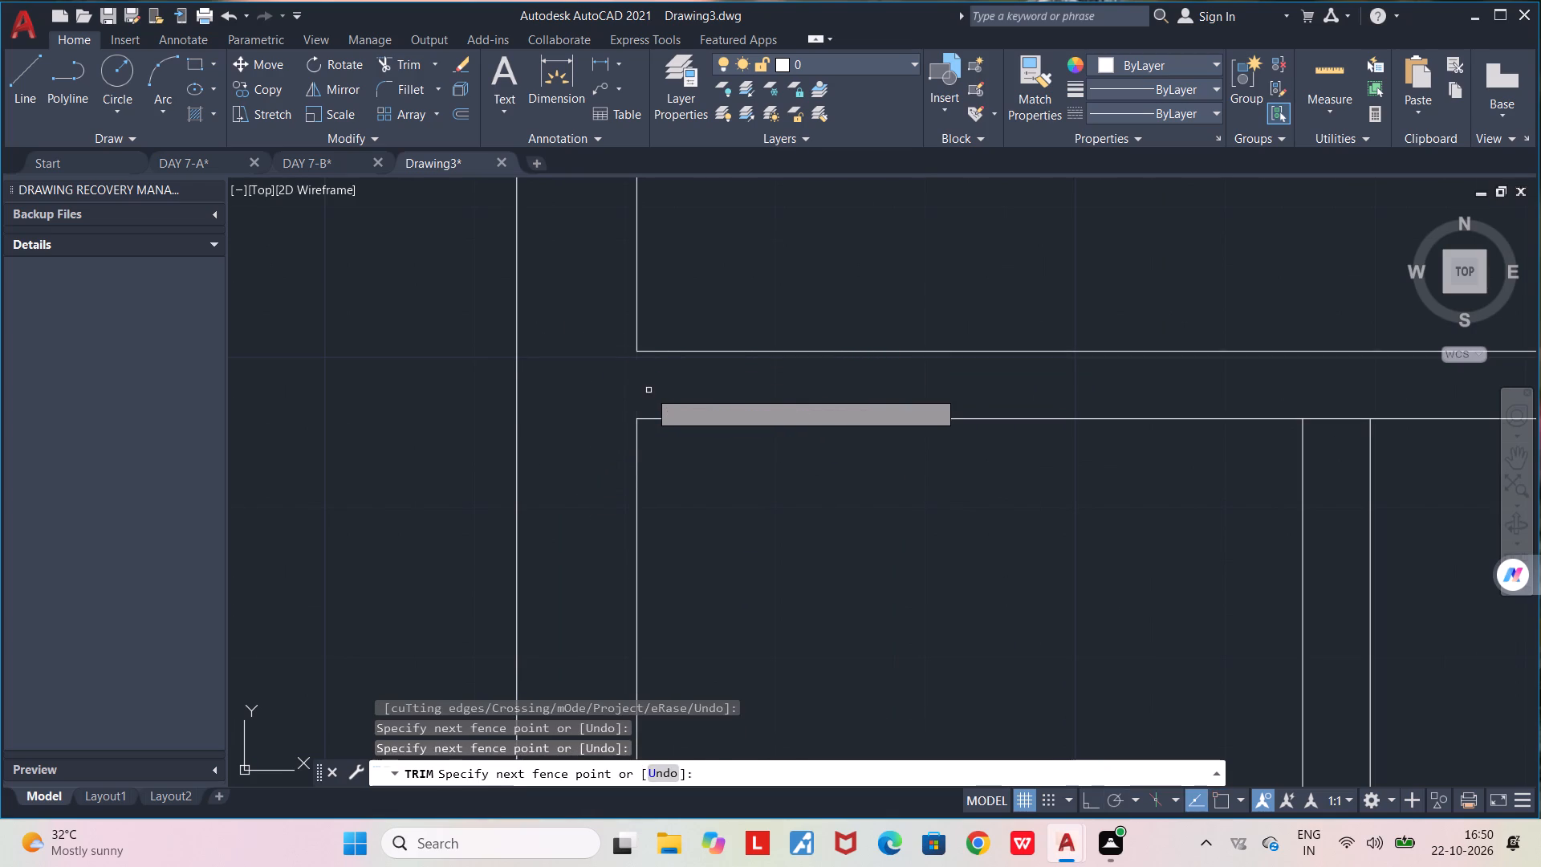
# Trim the overlapping lines inside the corner where the short left-side partition meets its upright stub.
pyautogui.scroll(-3, 644, 390)
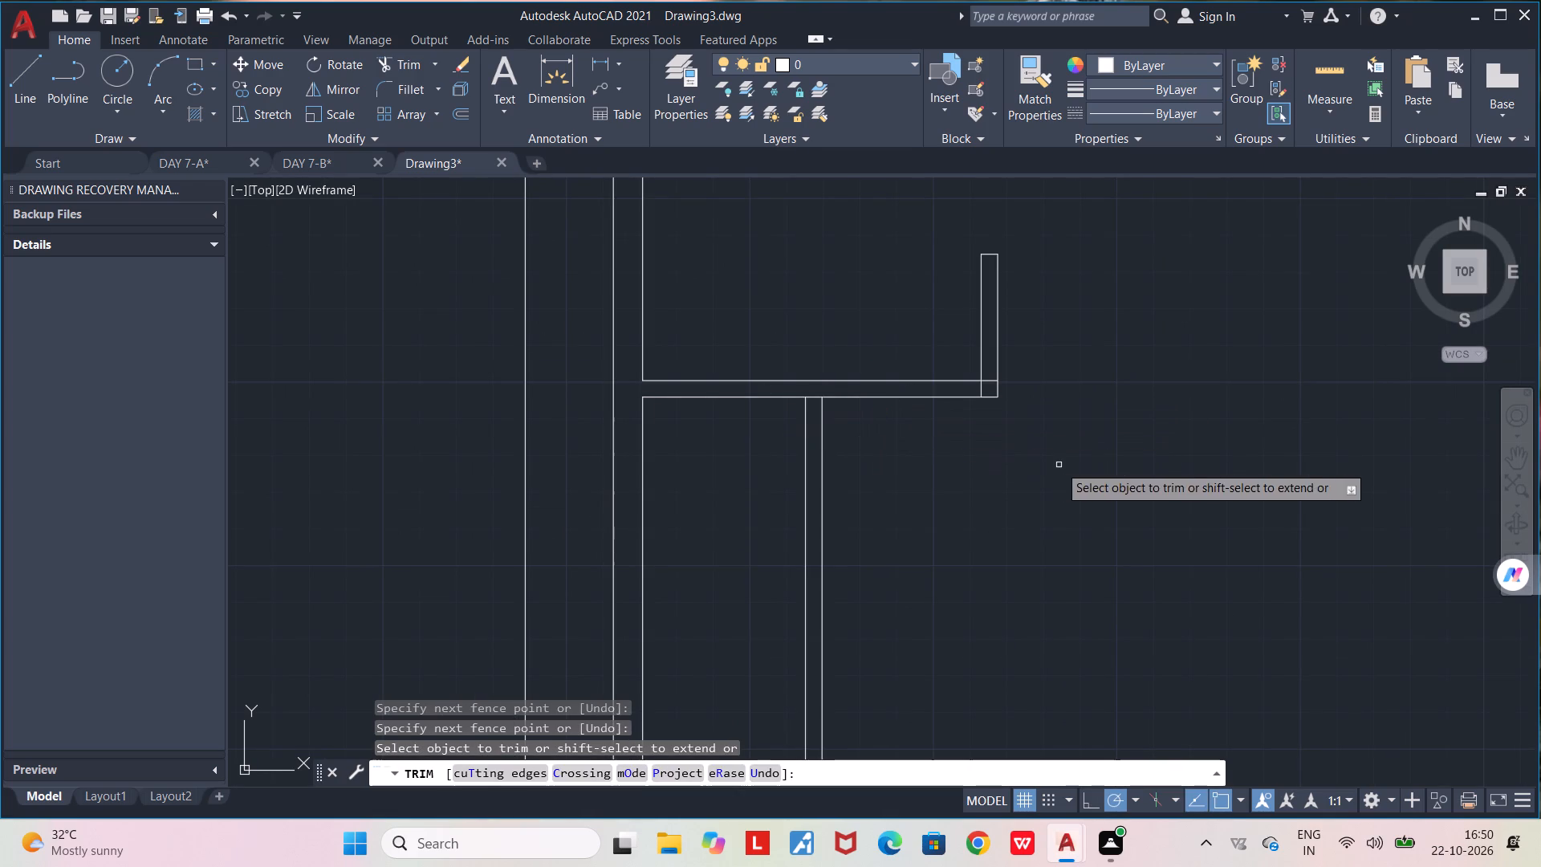
pyautogui.moveTo(1054, 462); pyautogui.dragTo(772, 490, button='middle')
pyautogui.scroll(4, 704, 411)
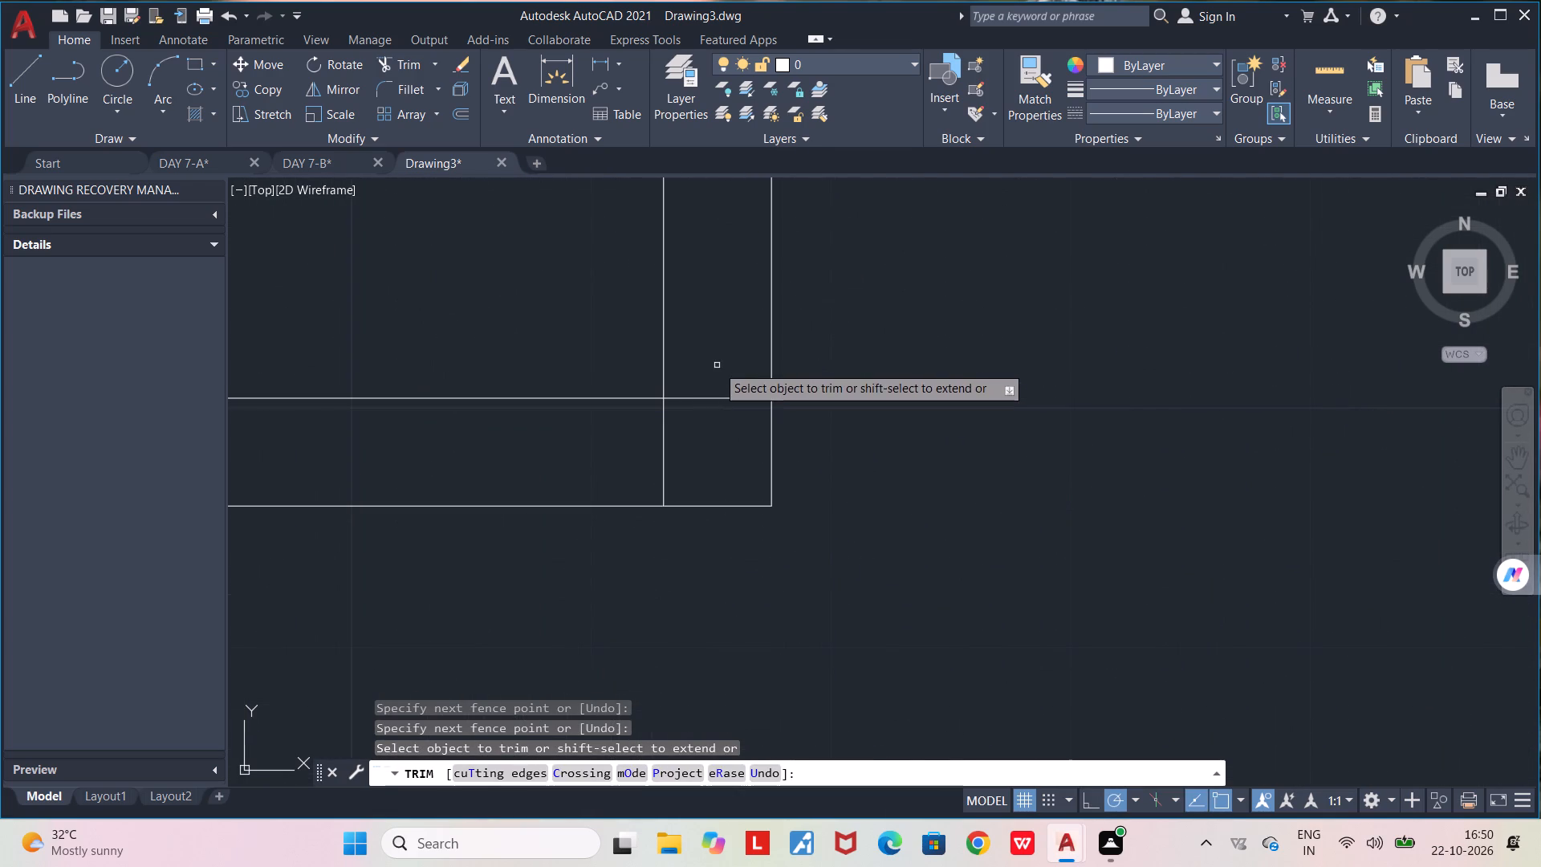
pyautogui.click(717, 365)
pyautogui.click(634, 453)
pyautogui.scroll(-2, 634, 453)
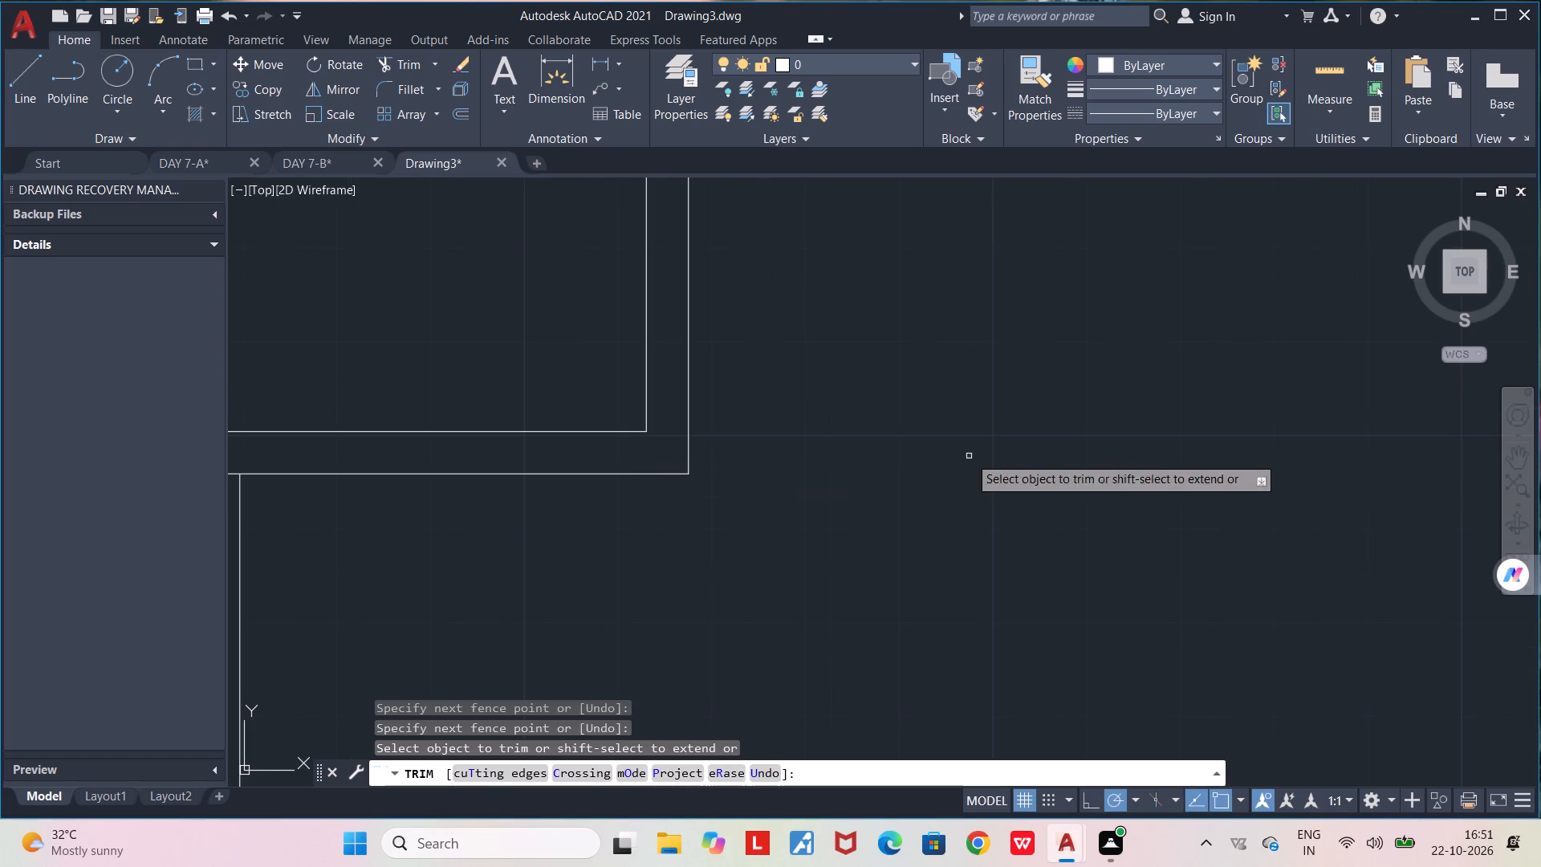
# Trim the short left-side partition's lower line where the vertical partition below joins it.
pyautogui.moveTo(969, 455); pyautogui.dragTo(760, 459, button='middle')
pyautogui.scroll(-4, 759, 459)
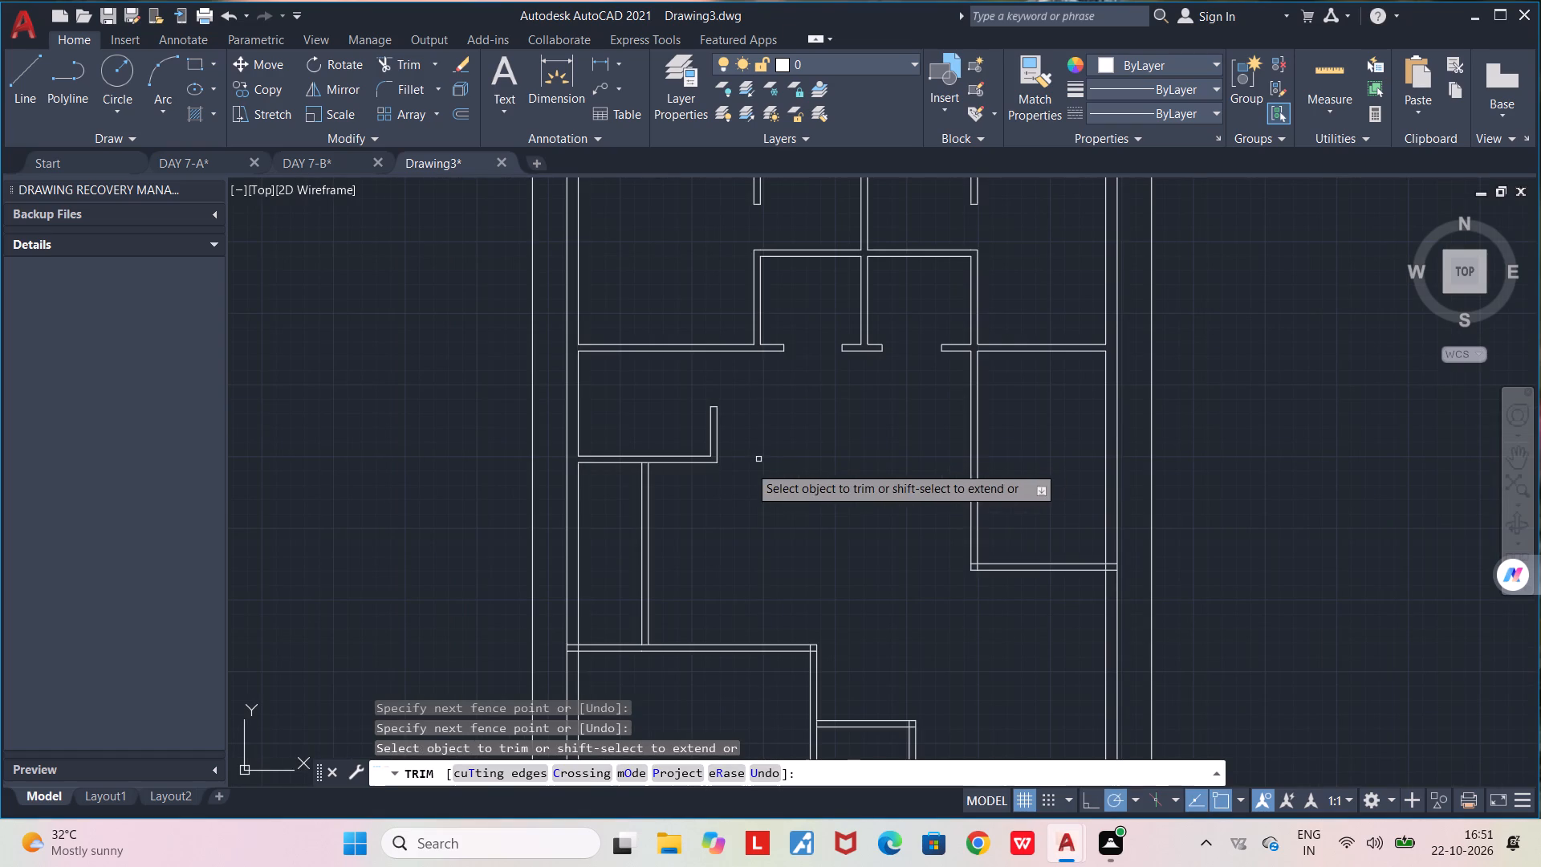
pyautogui.scroll(4, 659, 494)
pyautogui.click(558, 294)
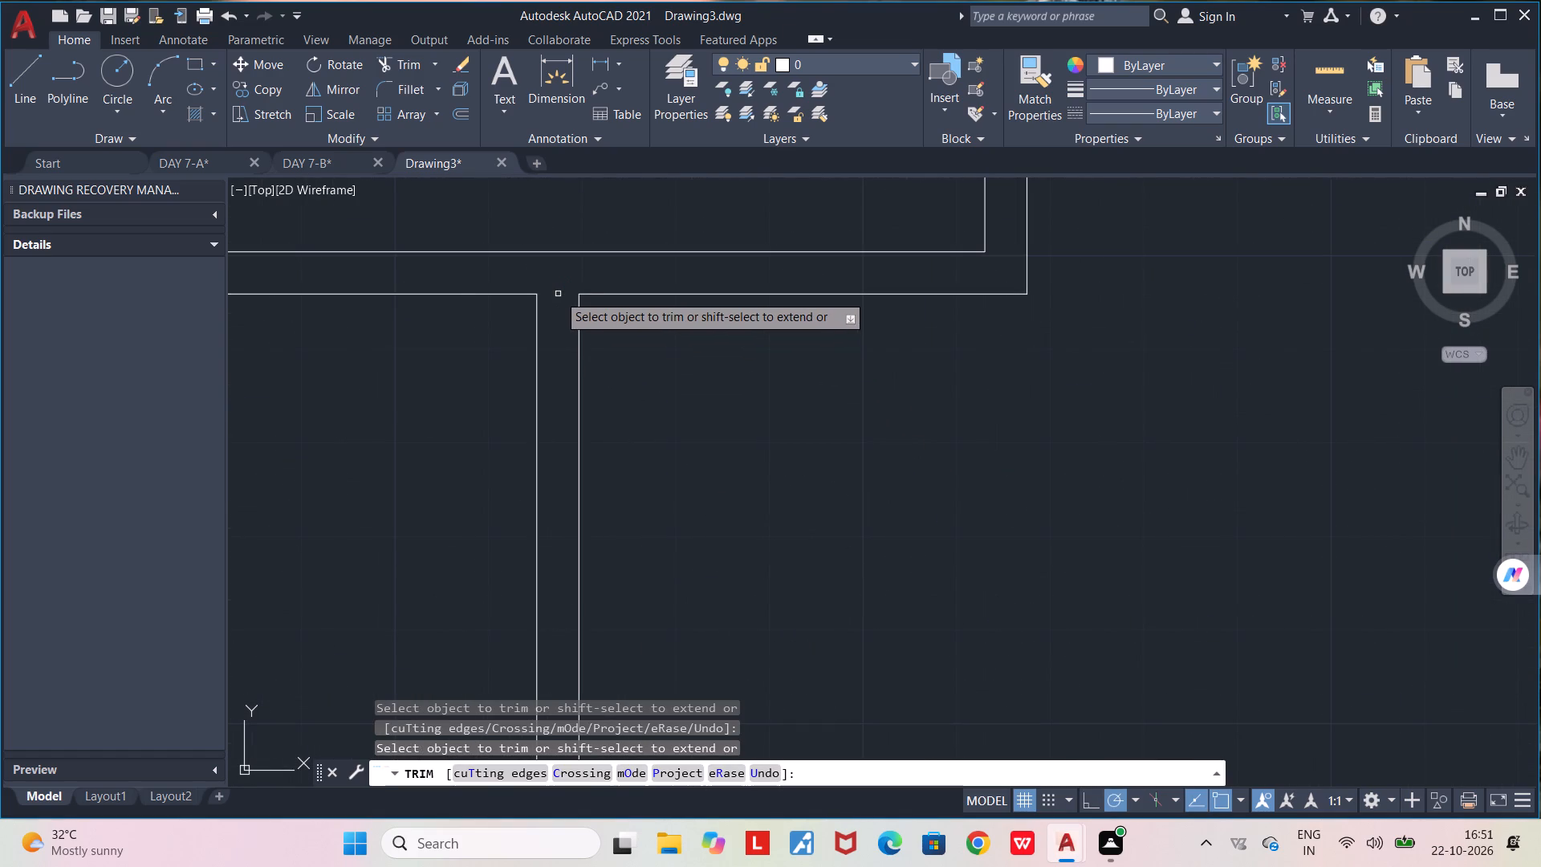
# Trim the overlapping partition lines inside the bottom-left corner of the right-hand room.
pyautogui.scroll(-3, 558, 294)
pyautogui.moveTo(904, 483); pyautogui.dragTo(765, 468, button='middle')
pyautogui.scroll(4, 953, 448)
pyautogui.click(914, 378)
pyautogui.click(960, 432)
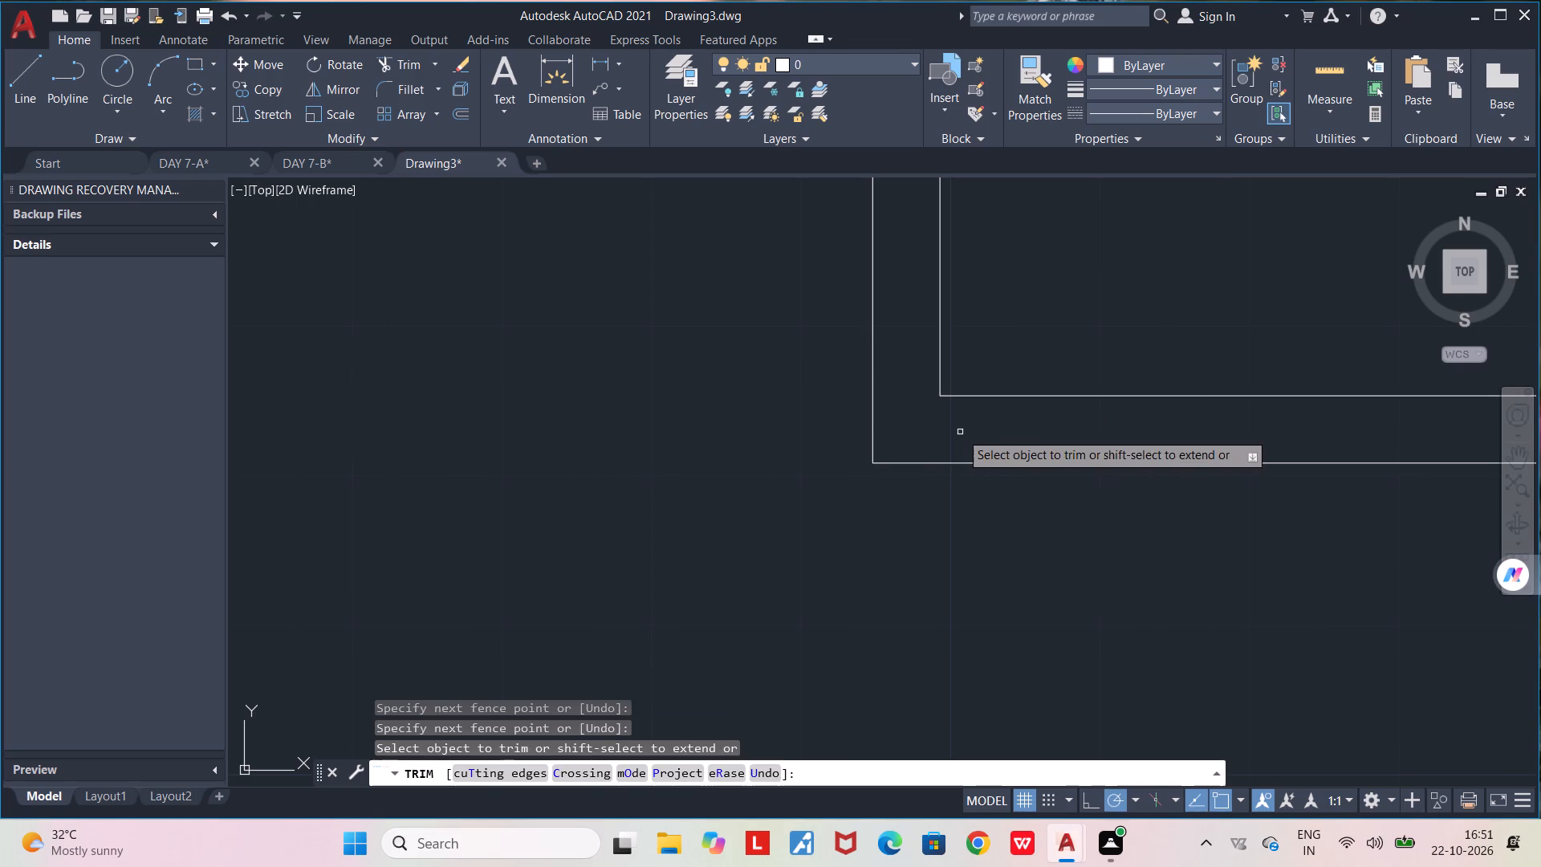
# Trim the right-hand room's bottom partition lines inside the right outer wall and the wall's inner line across the junction.
pyautogui.moveTo(960, 432); pyautogui.dragTo(702, 438, button='middle')
pyautogui.scroll(-4, 702, 438)
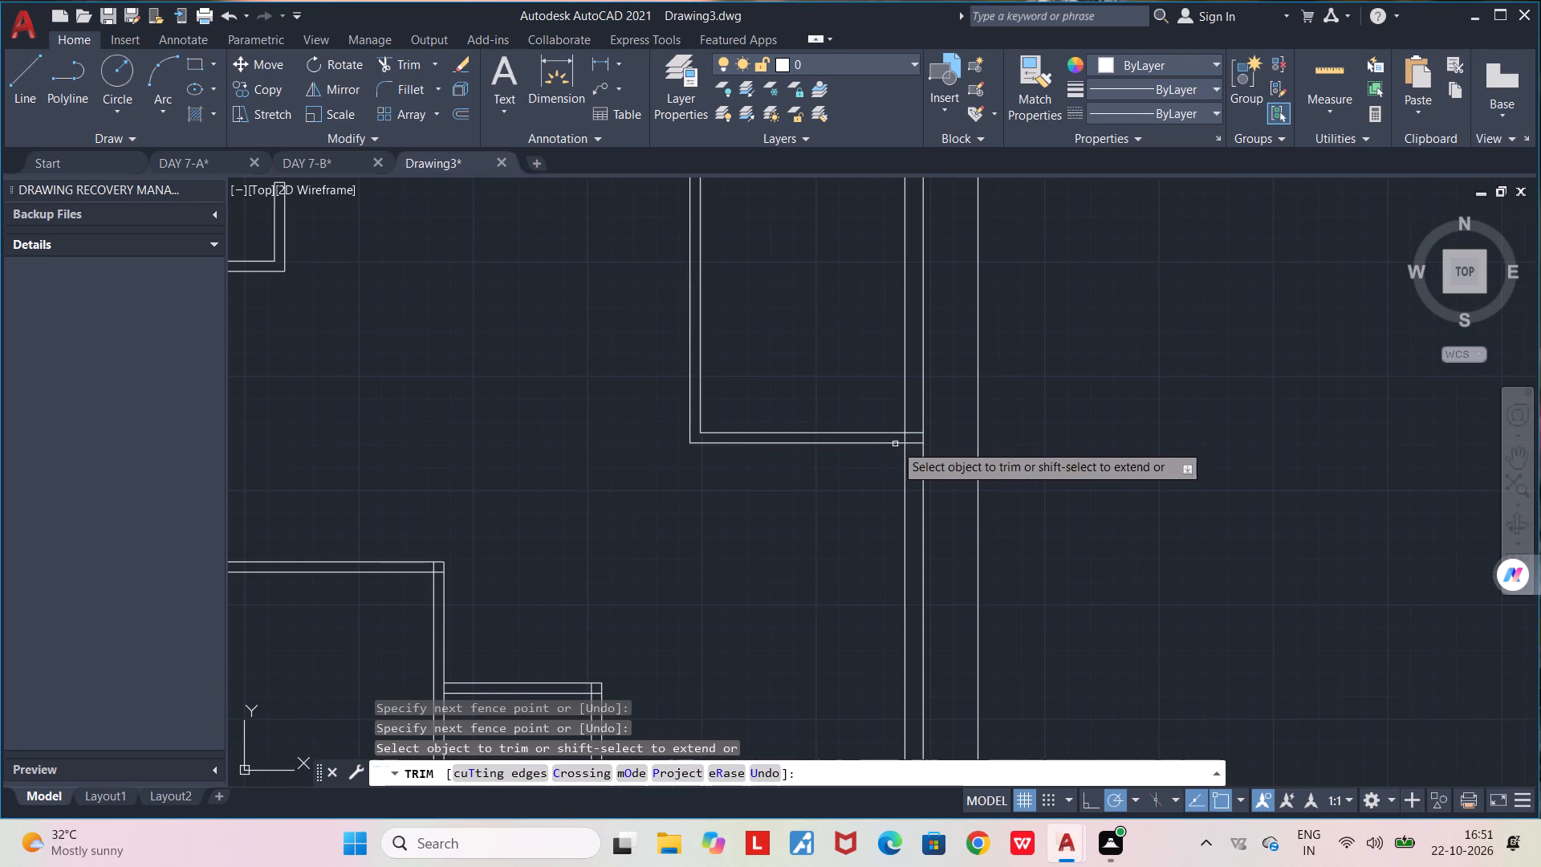
pyautogui.scroll(4, 924, 437)
pyautogui.click(891, 384)
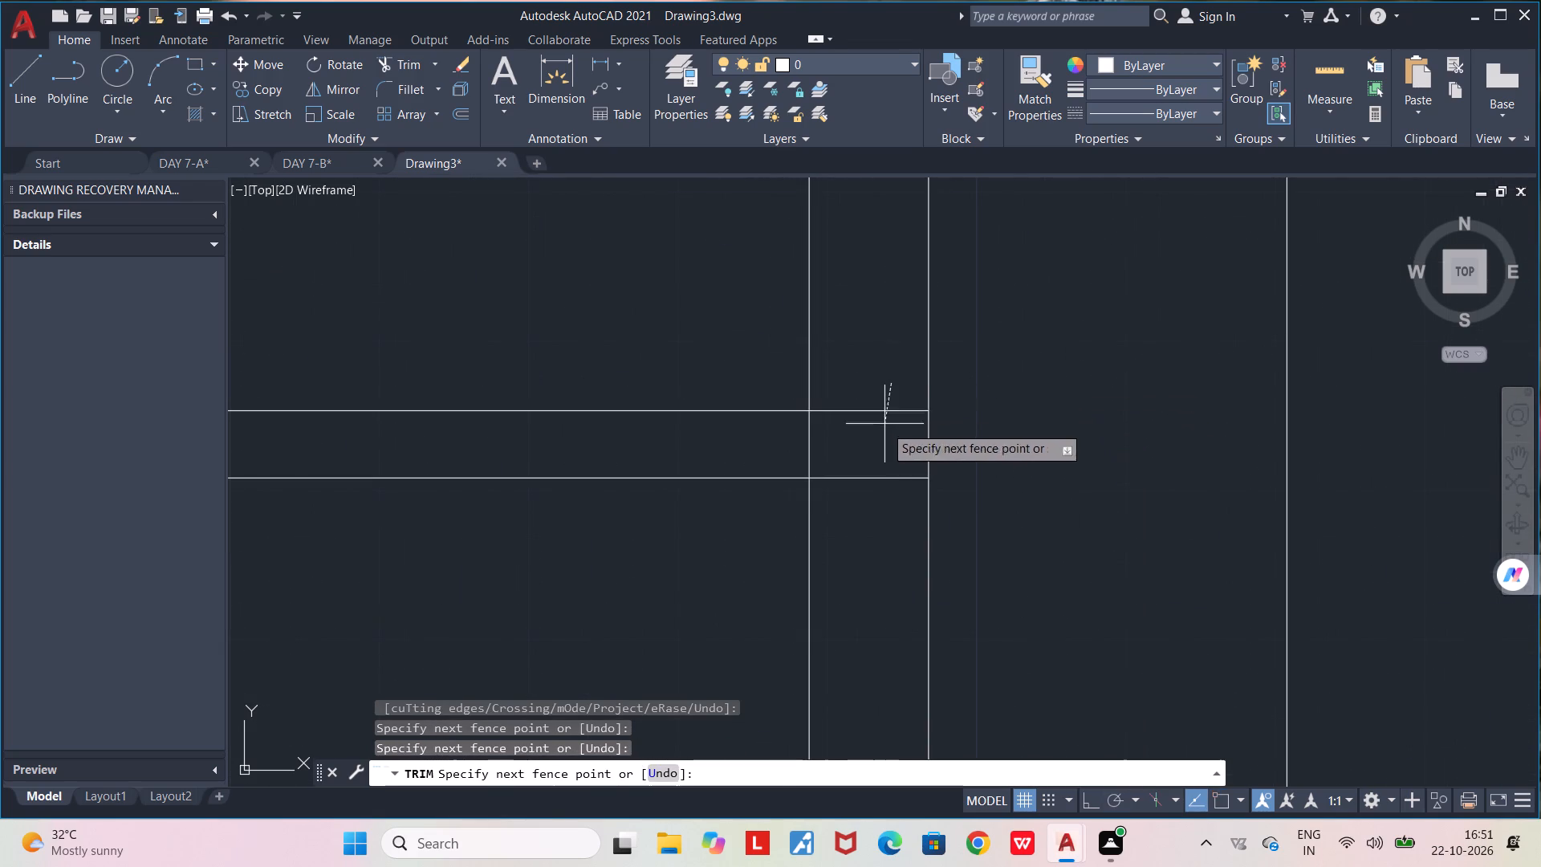
pyautogui.click(868, 513)
pyautogui.click(807, 444)
# Trim the overlaps where the lower-left room's top partition meets the left outer wall and the vertical partition above it.
pyautogui.scroll(-4, 807, 444)
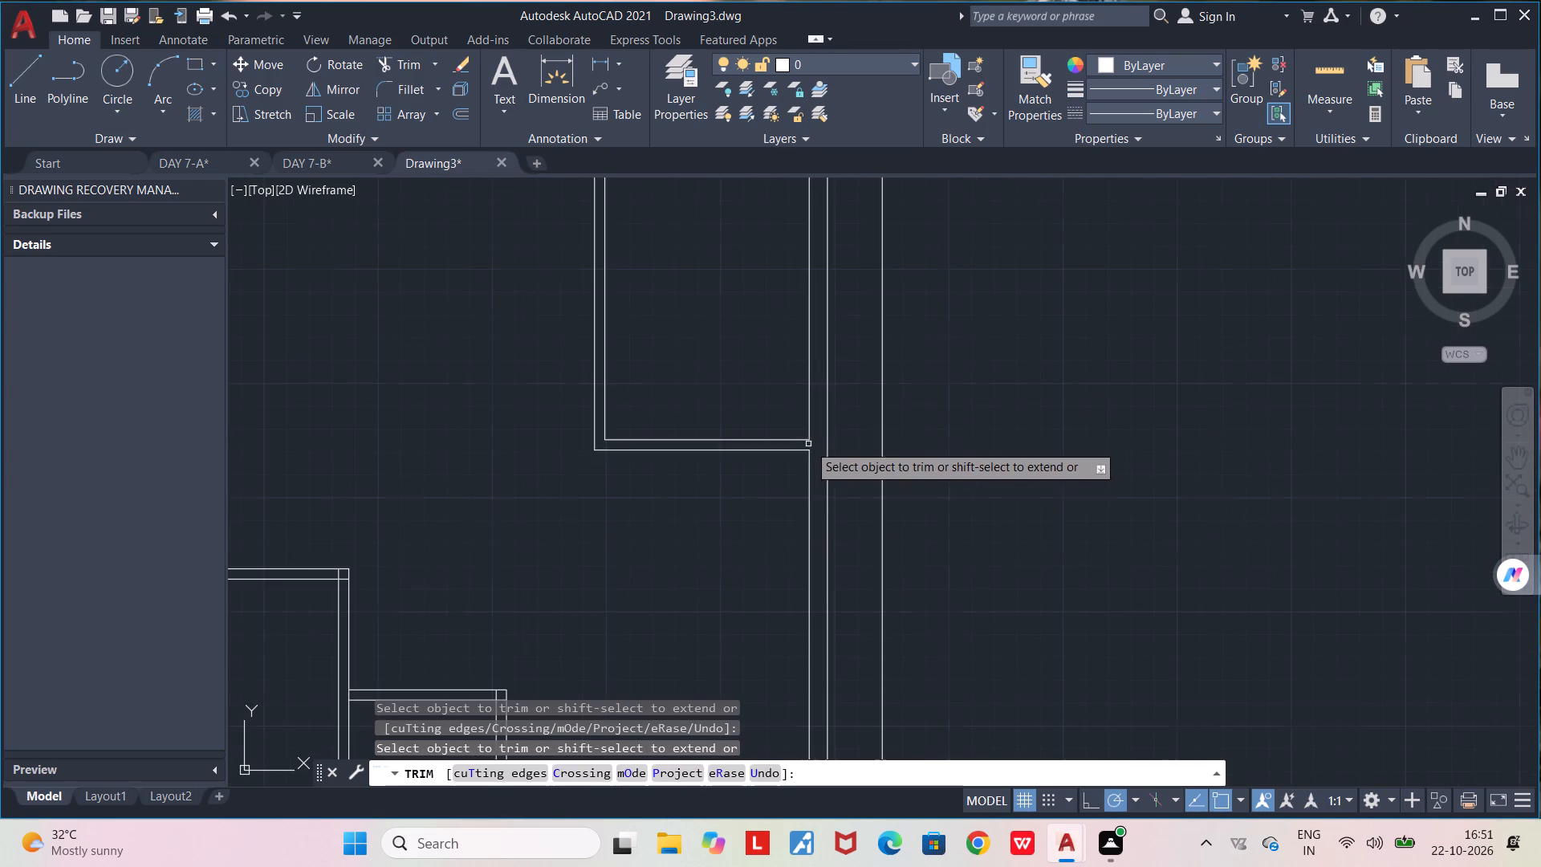
pyautogui.moveTo(709, 543); pyautogui.dragTo(1072, 495, button='middle')
pyautogui.scroll(-4, 1072, 495)
pyautogui.scroll(2, 1055, 489)
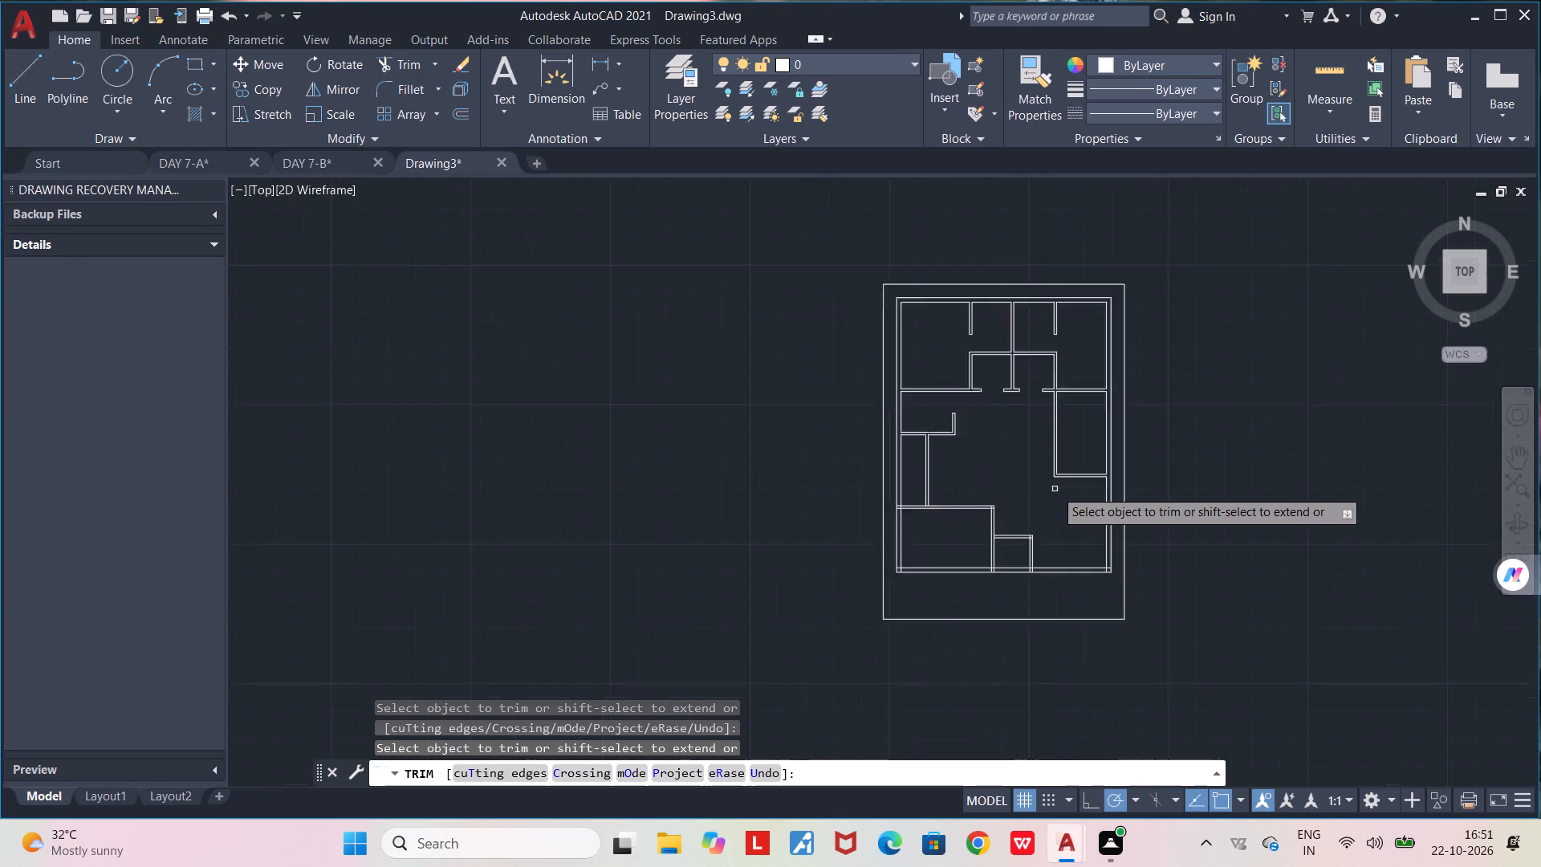
pyautogui.scroll(1, 1055, 489)
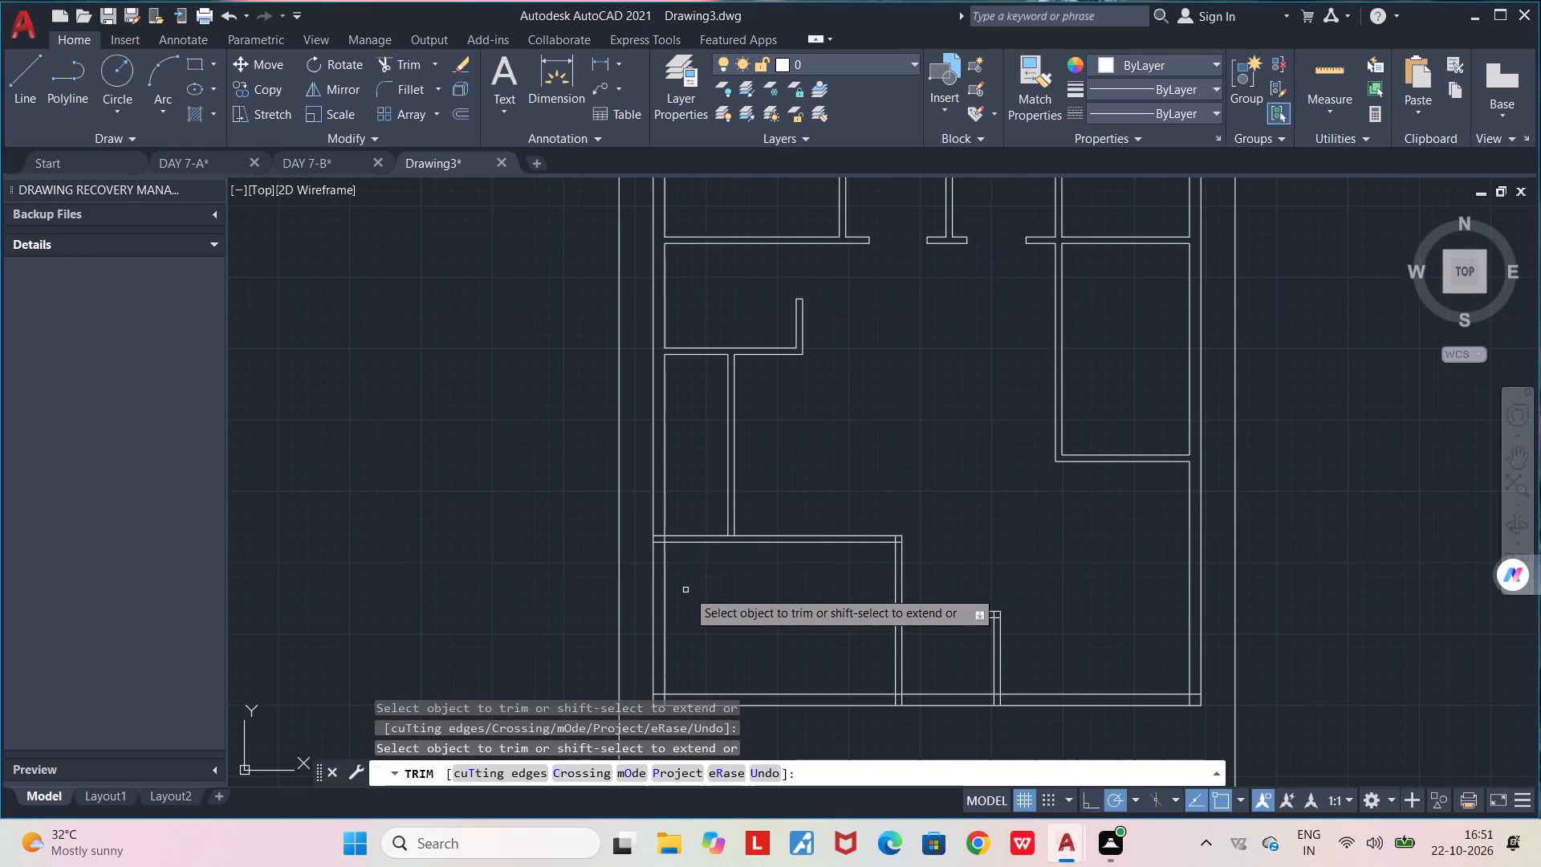
pyautogui.scroll(3, 718, 565)
pyautogui.click(482, 437)
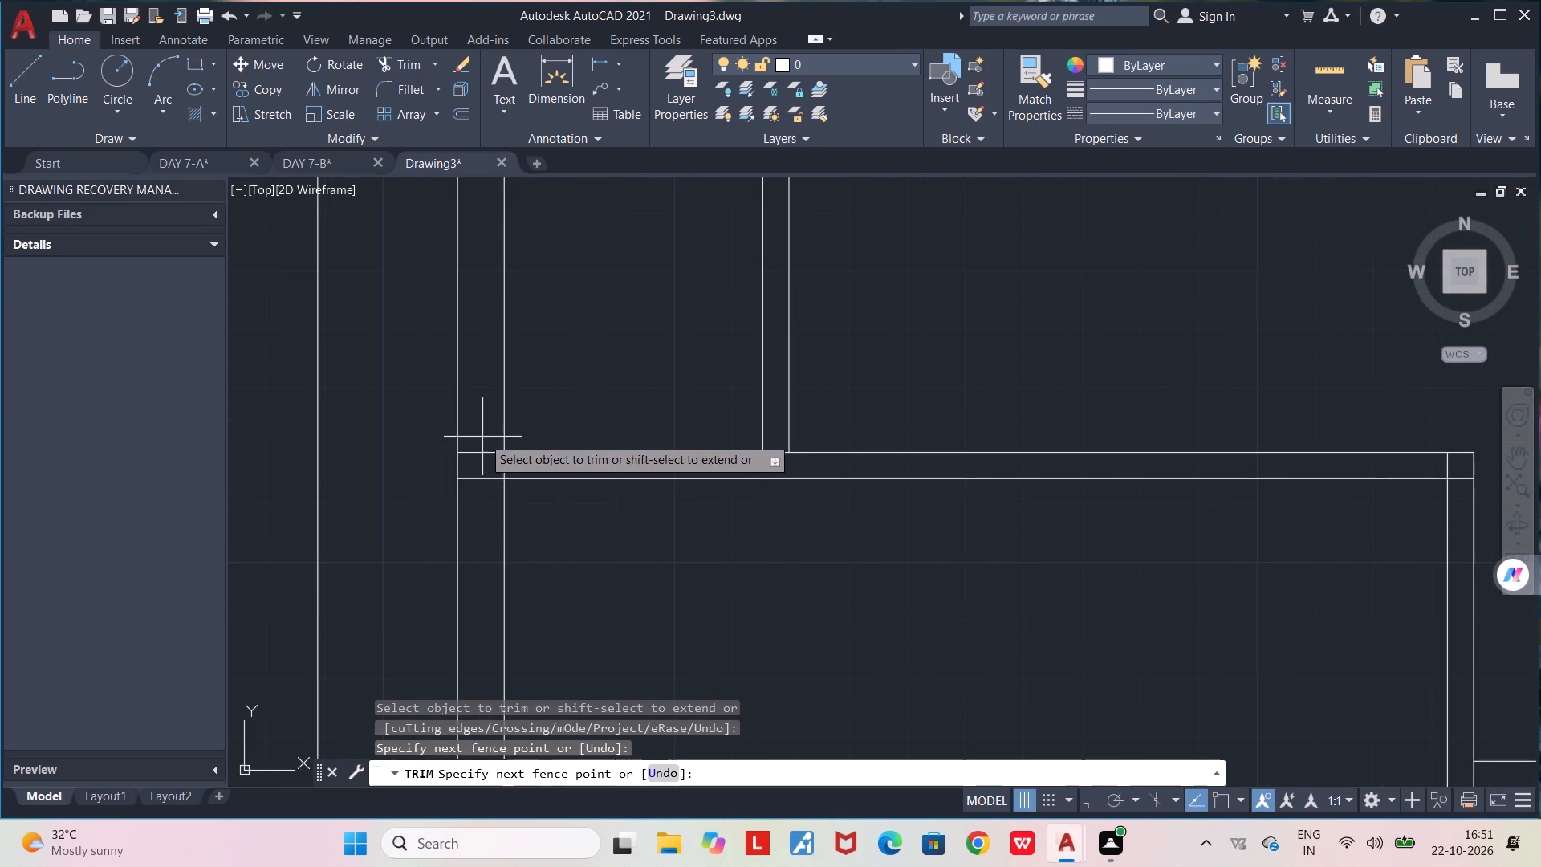
pyautogui.click(475, 507)
pyautogui.click(503, 465)
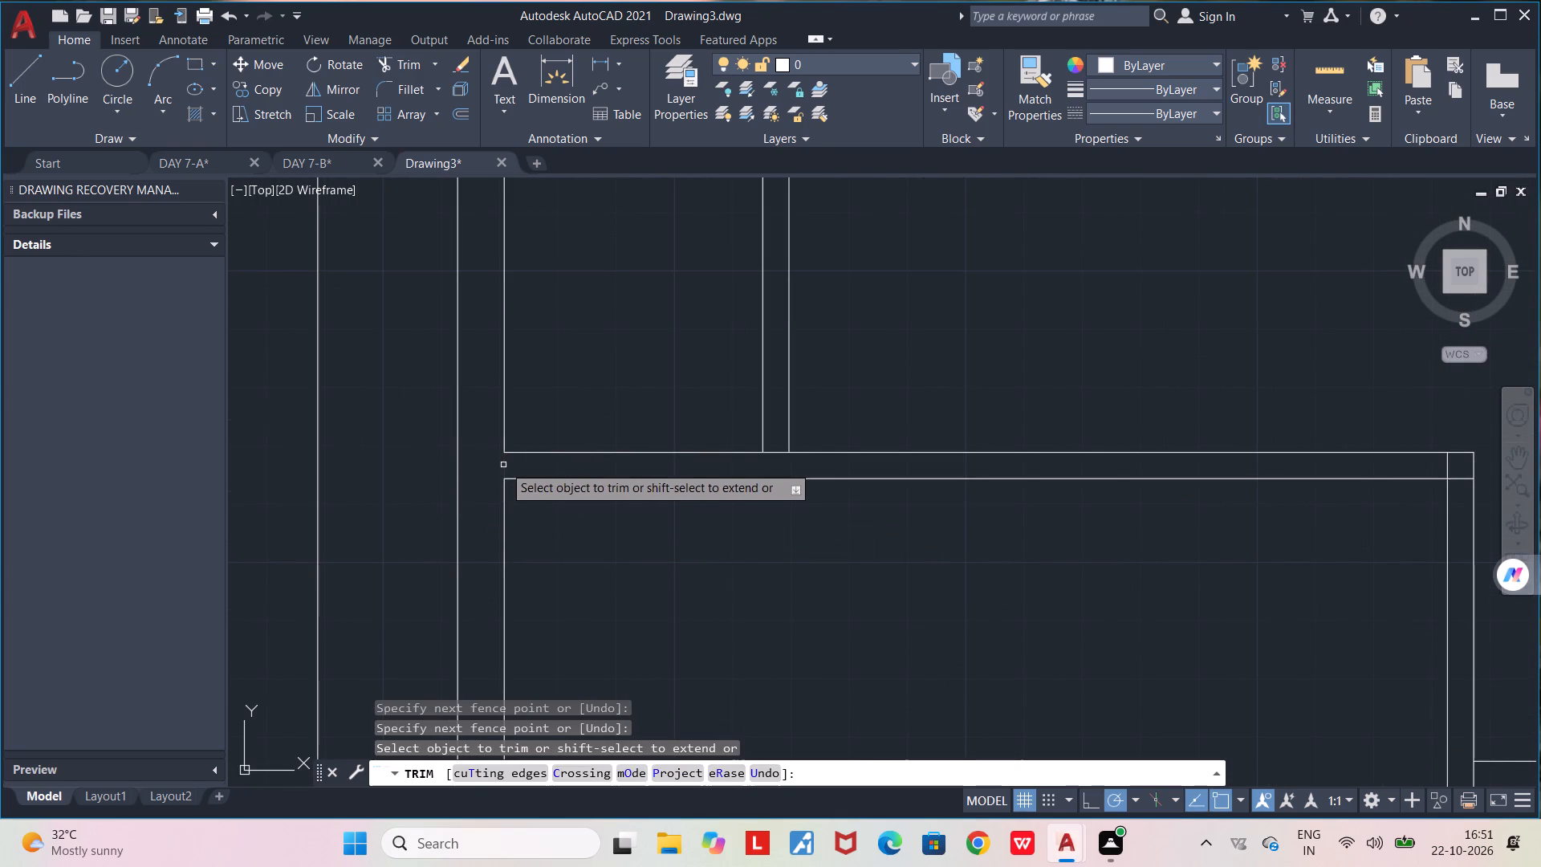
pyautogui.click(777, 454)
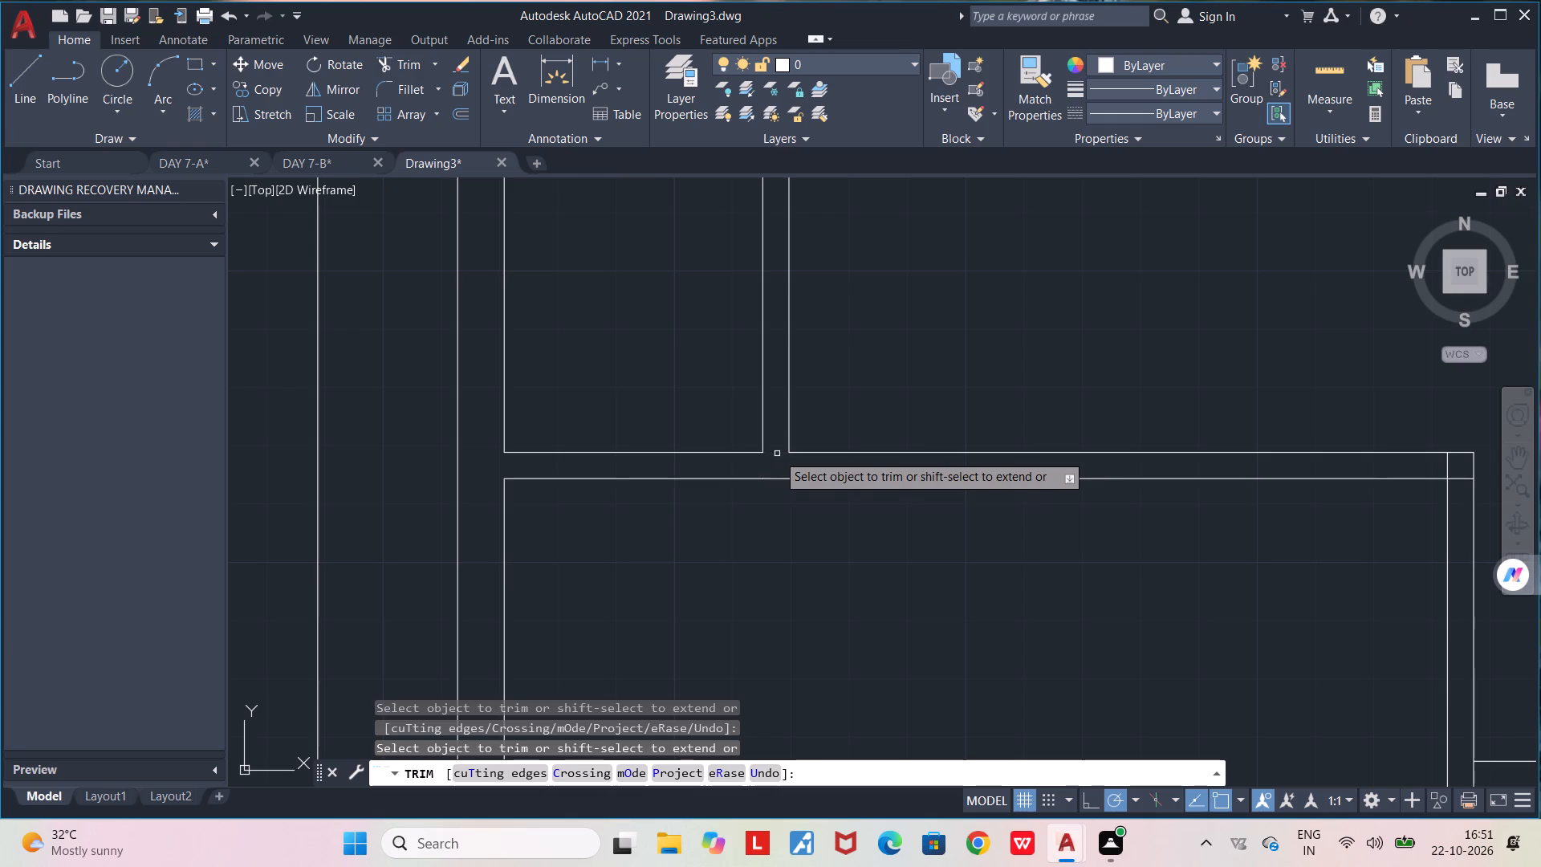
# Trim the overlapping partition lines inside the top-right corner of the lower-left room.
pyautogui.scroll(-3, 777, 454)
pyautogui.scroll(4, 952, 470)
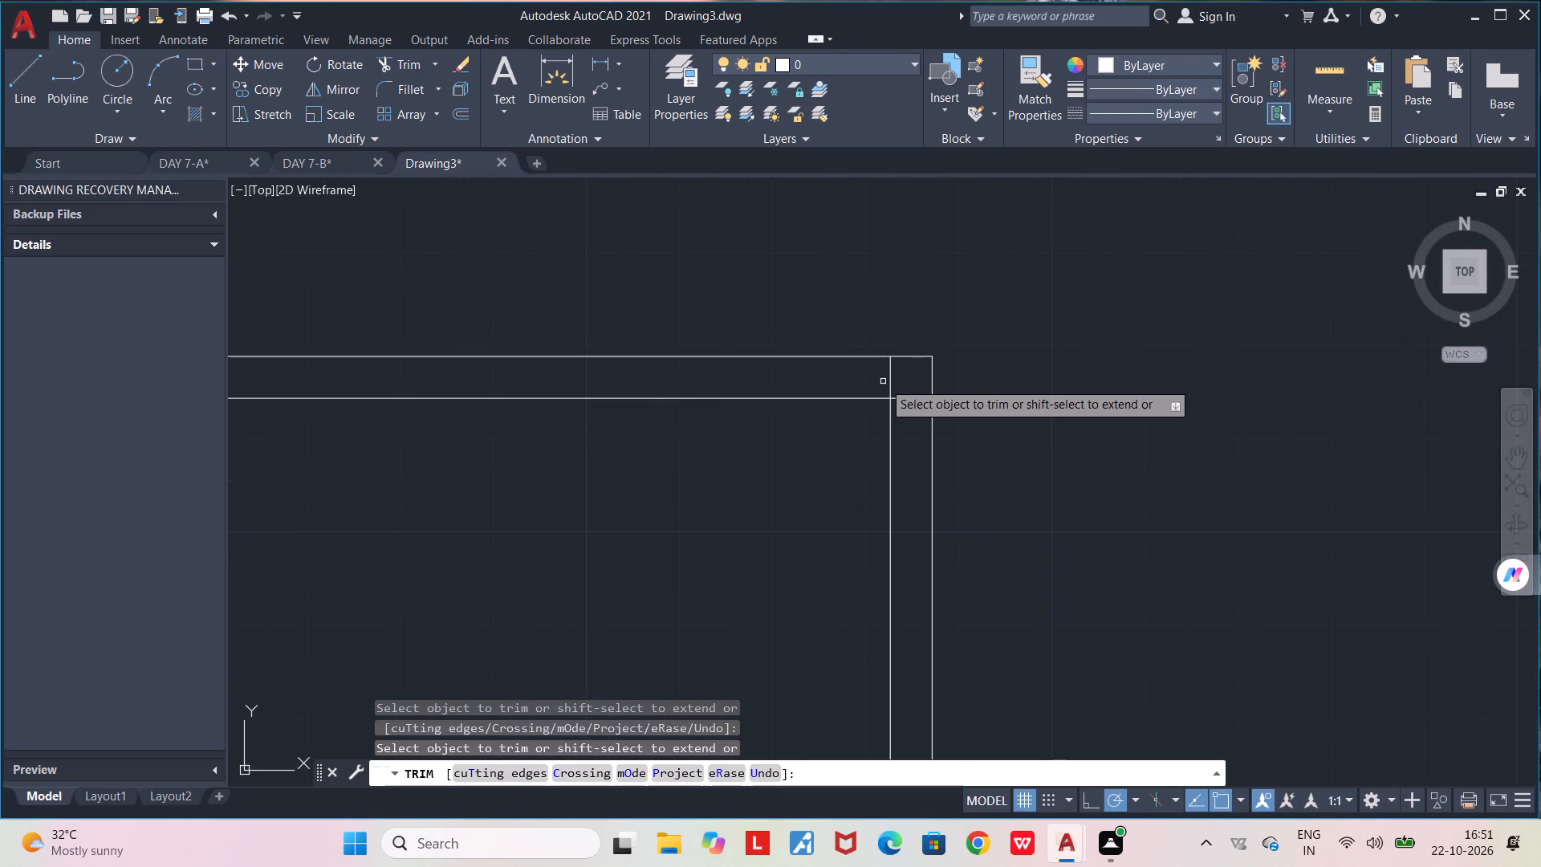
pyautogui.click(883, 381)
pyautogui.click(911, 417)
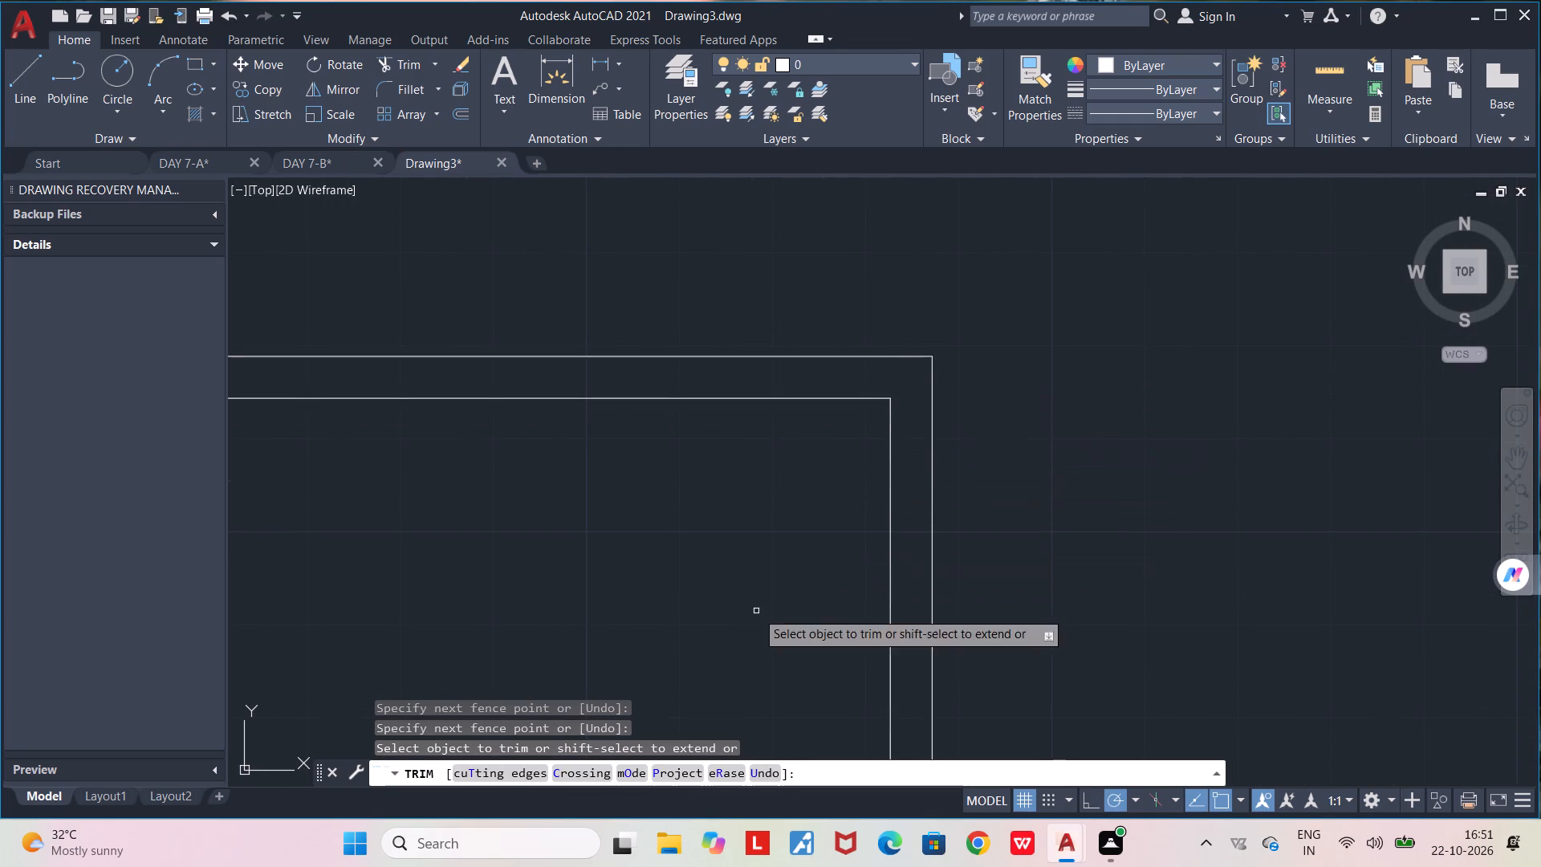
# Trim the overlaps at both ends of the small bottom room's top partition: the junction with the lower-left room and the top-right corner.
pyautogui.moveTo(756, 610); pyautogui.dragTo(785, 452, button='middle')
pyautogui.scroll(-3, 785, 452)
pyautogui.scroll(4, 831, 521)
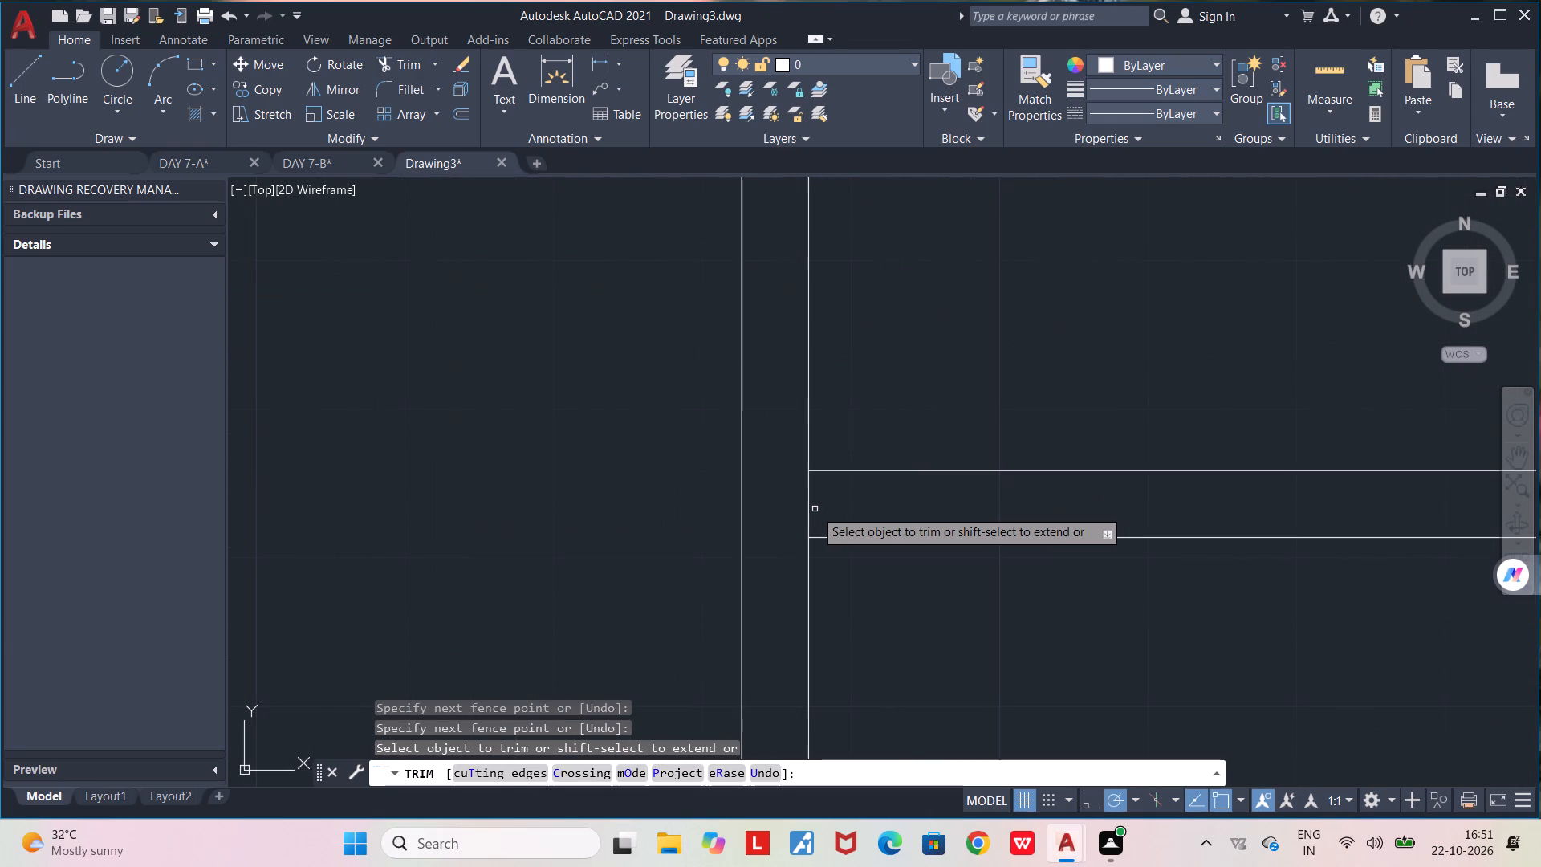
pyautogui.click(810, 507)
pyautogui.scroll(-3, 809, 506)
pyautogui.scroll(3, 1115, 511)
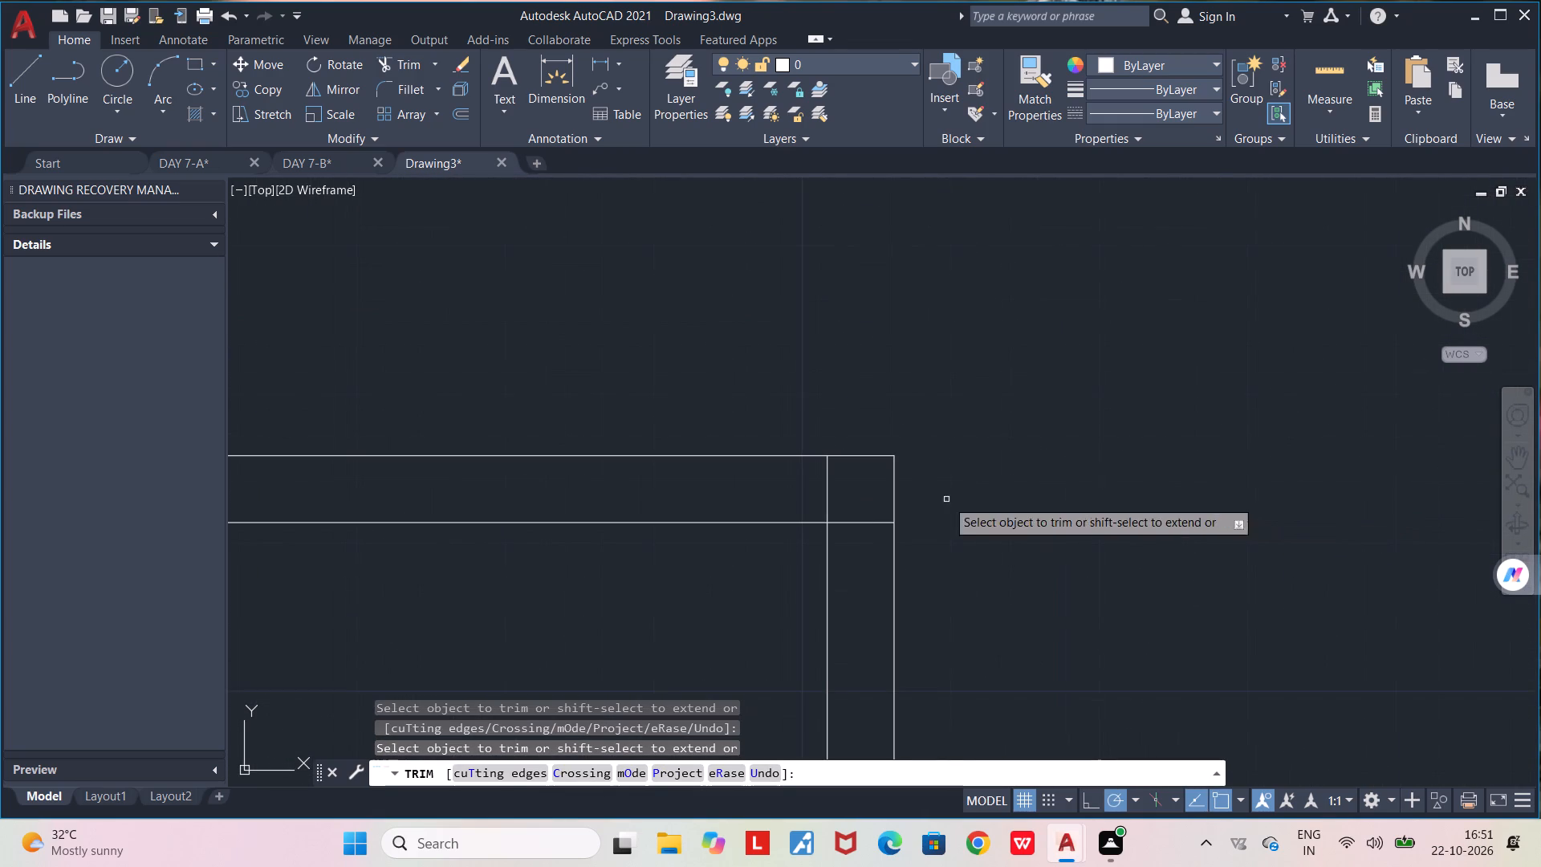
pyautogui.click(803, 495)
pyautogui.click(851, 545)
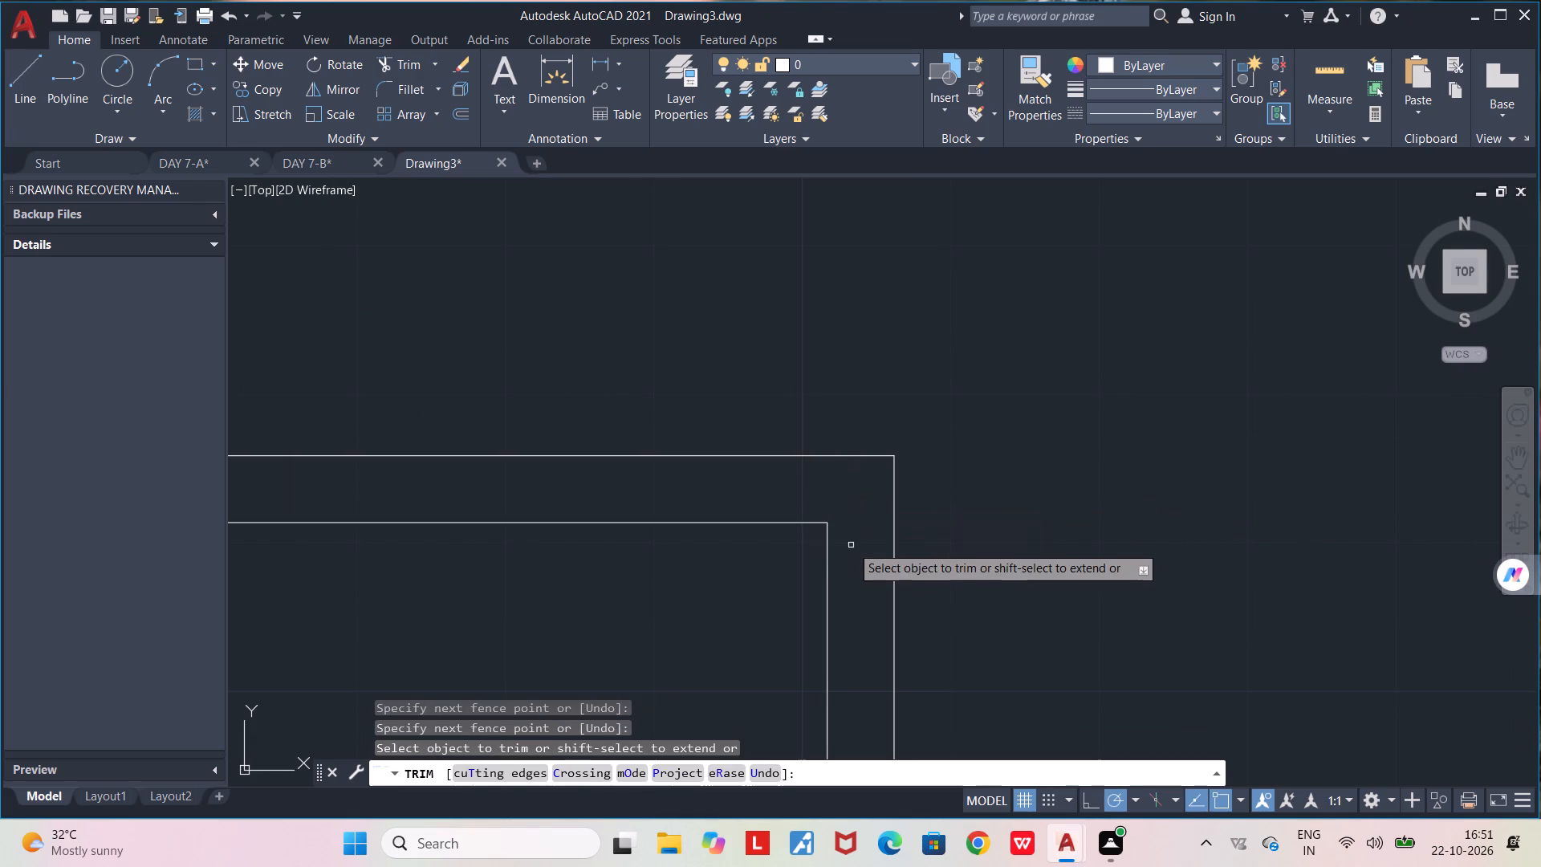
# Trim the inner wall lines overlapping inside the bottom-left corner of the outer walls.
pyautogui.moveTo(848, 547); pyautogui.dragTo(896, 326, button='middle')
pyautogui.scroll(-4, 896, 325)
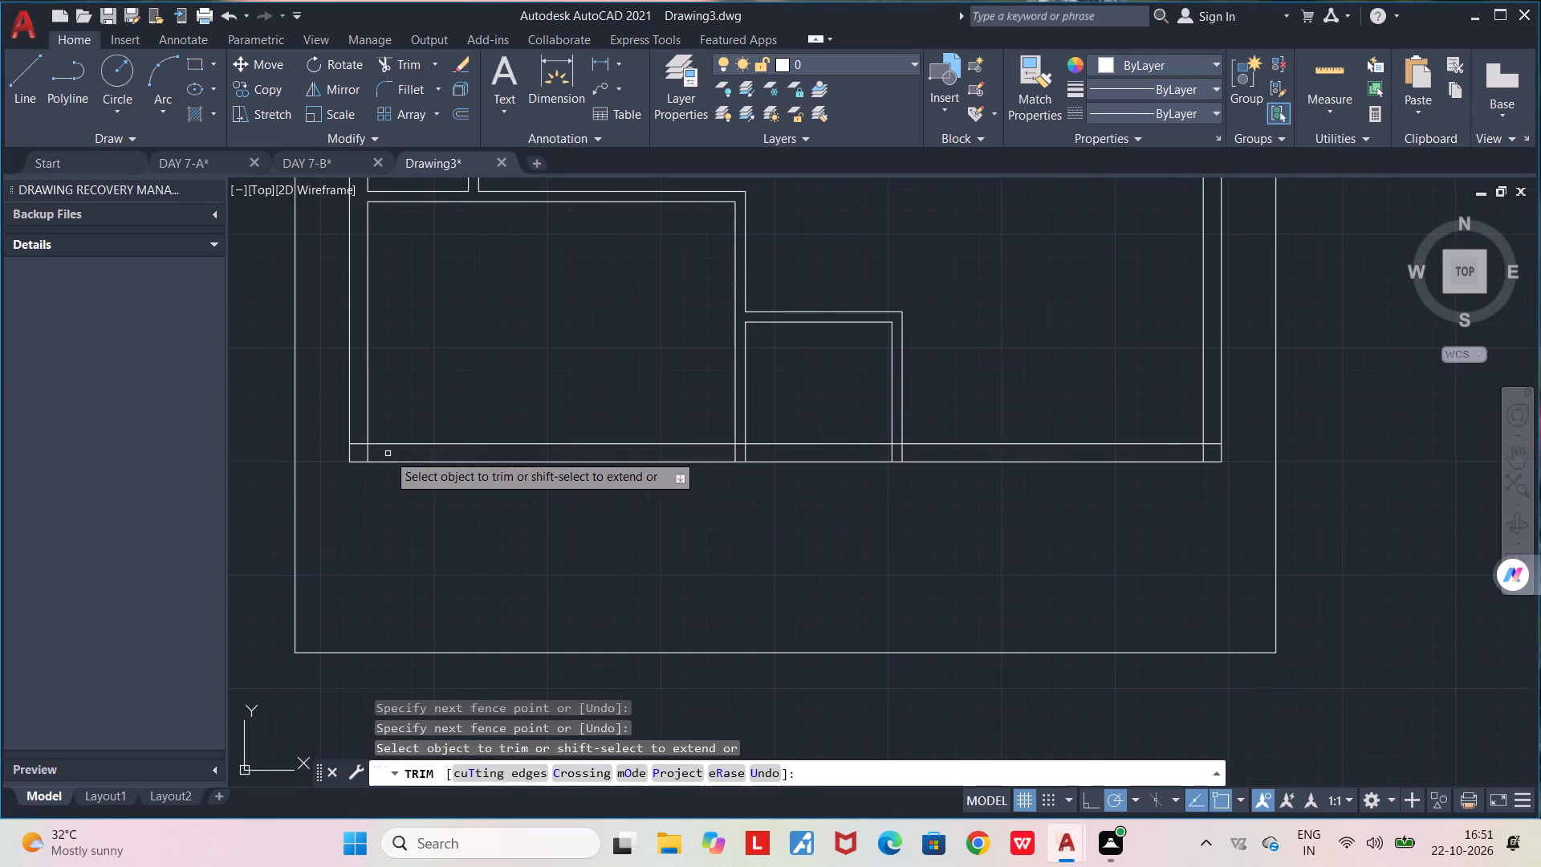
pyautogui.scroll(3, 378, 454)
pyautogui.click(283, 393)
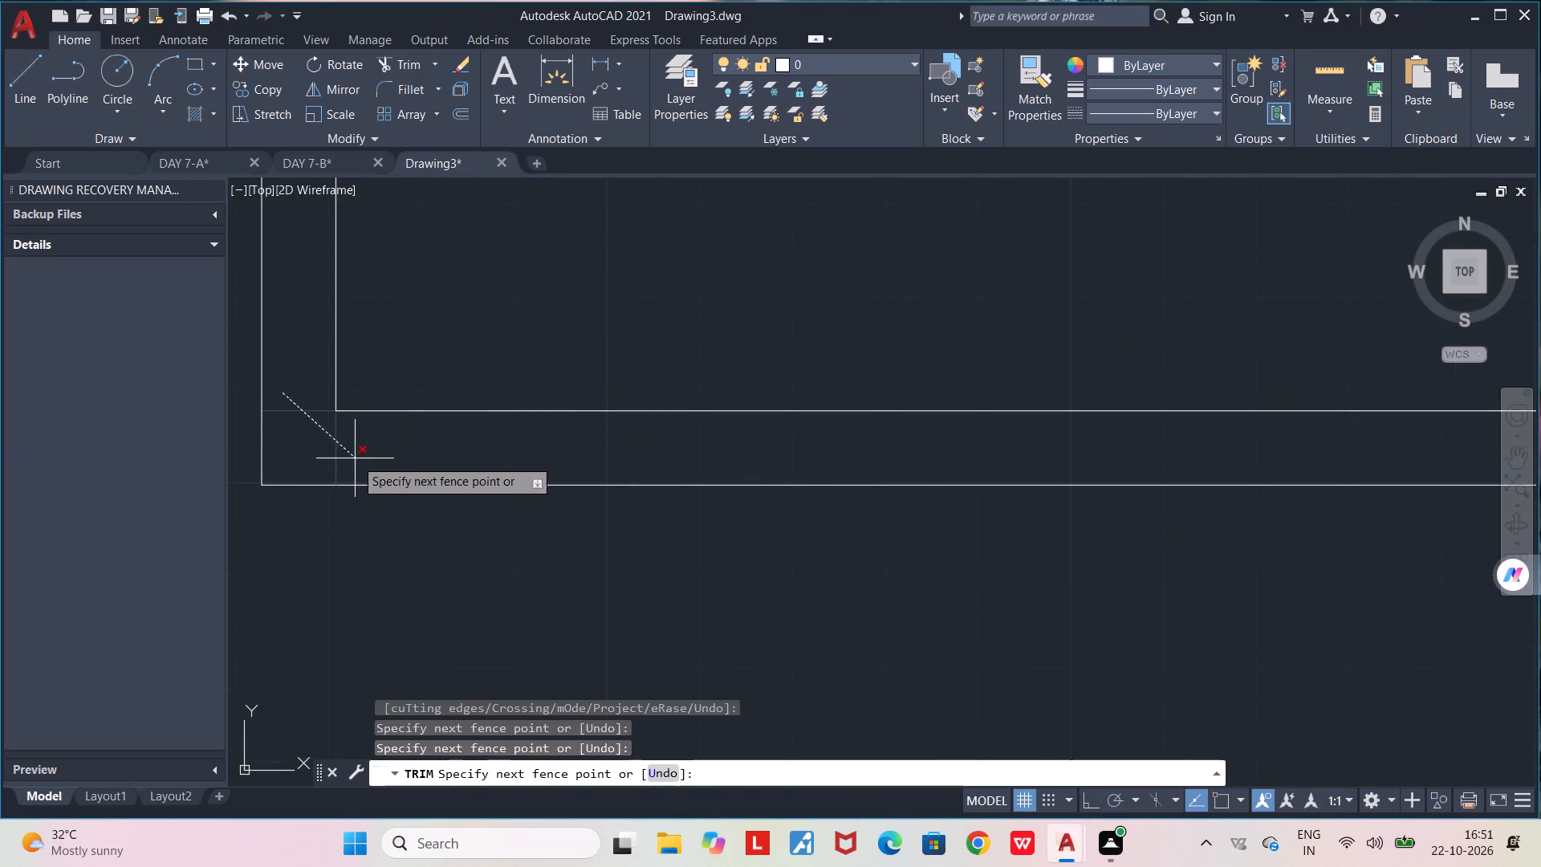
pyautogui.click(355, 458)
# Trim the small room's two vertical partitions inside the bottom outer wall and the wall's inner line across both junctions.
pyautogui.scroll(-4, 355, 458)
pyautogui.scroll(3, 543, 466)
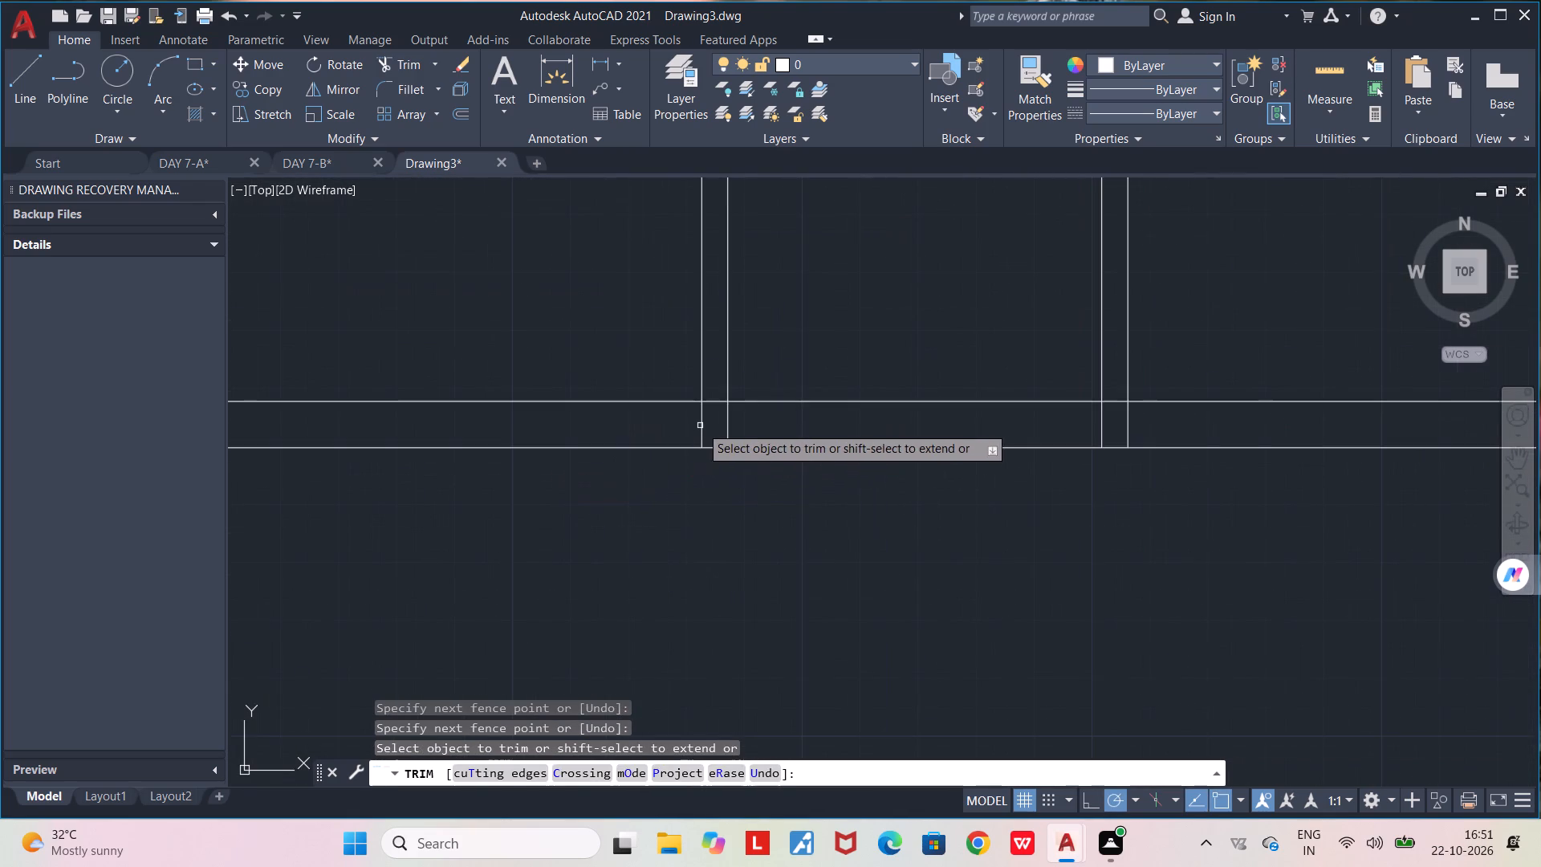
pyautogui.scroll(2, 700, 425)
pyautogui.click(645, 430)
pyautogui.click(829, 428)
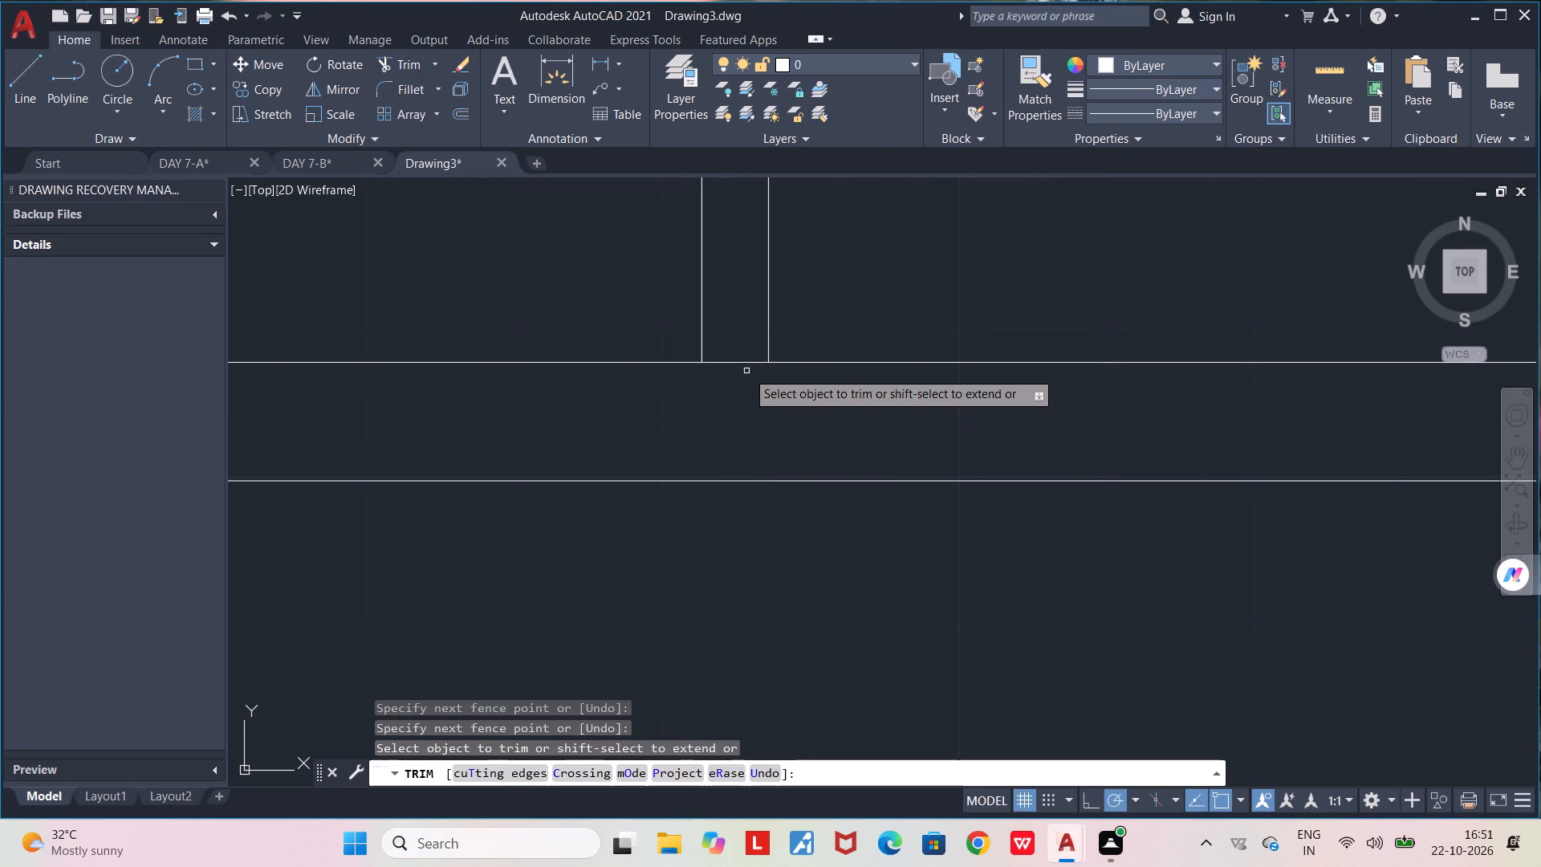
pyautogui.click(746, 363)
pyautogui.scroll(-2, 745, 363)
pyautogui.click(1075, 388)
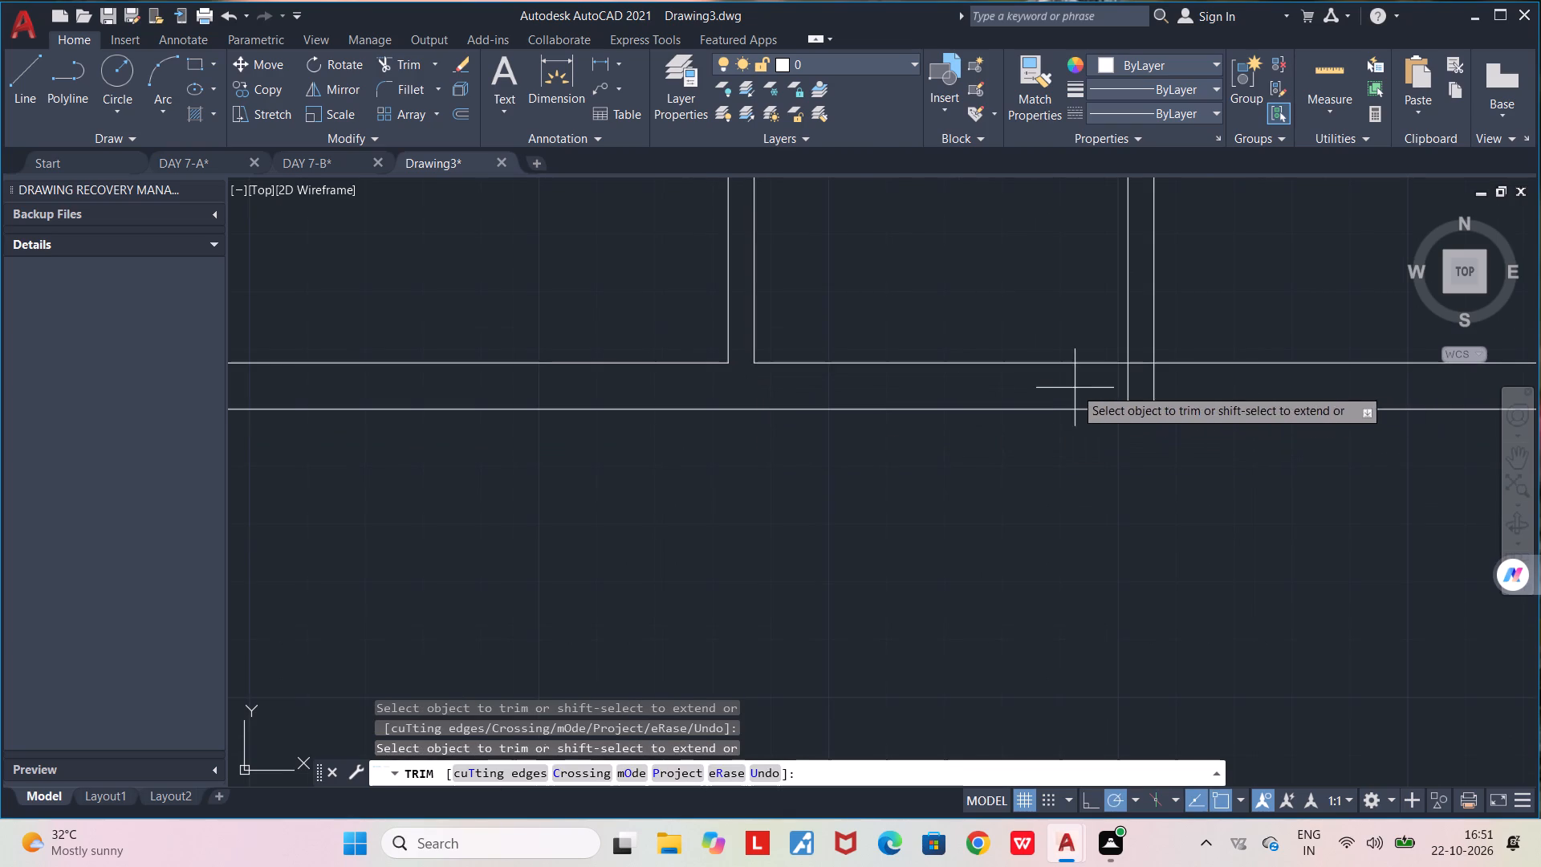
pyautogui.click(1177, 386)
pyautogui.click(1145, 364)
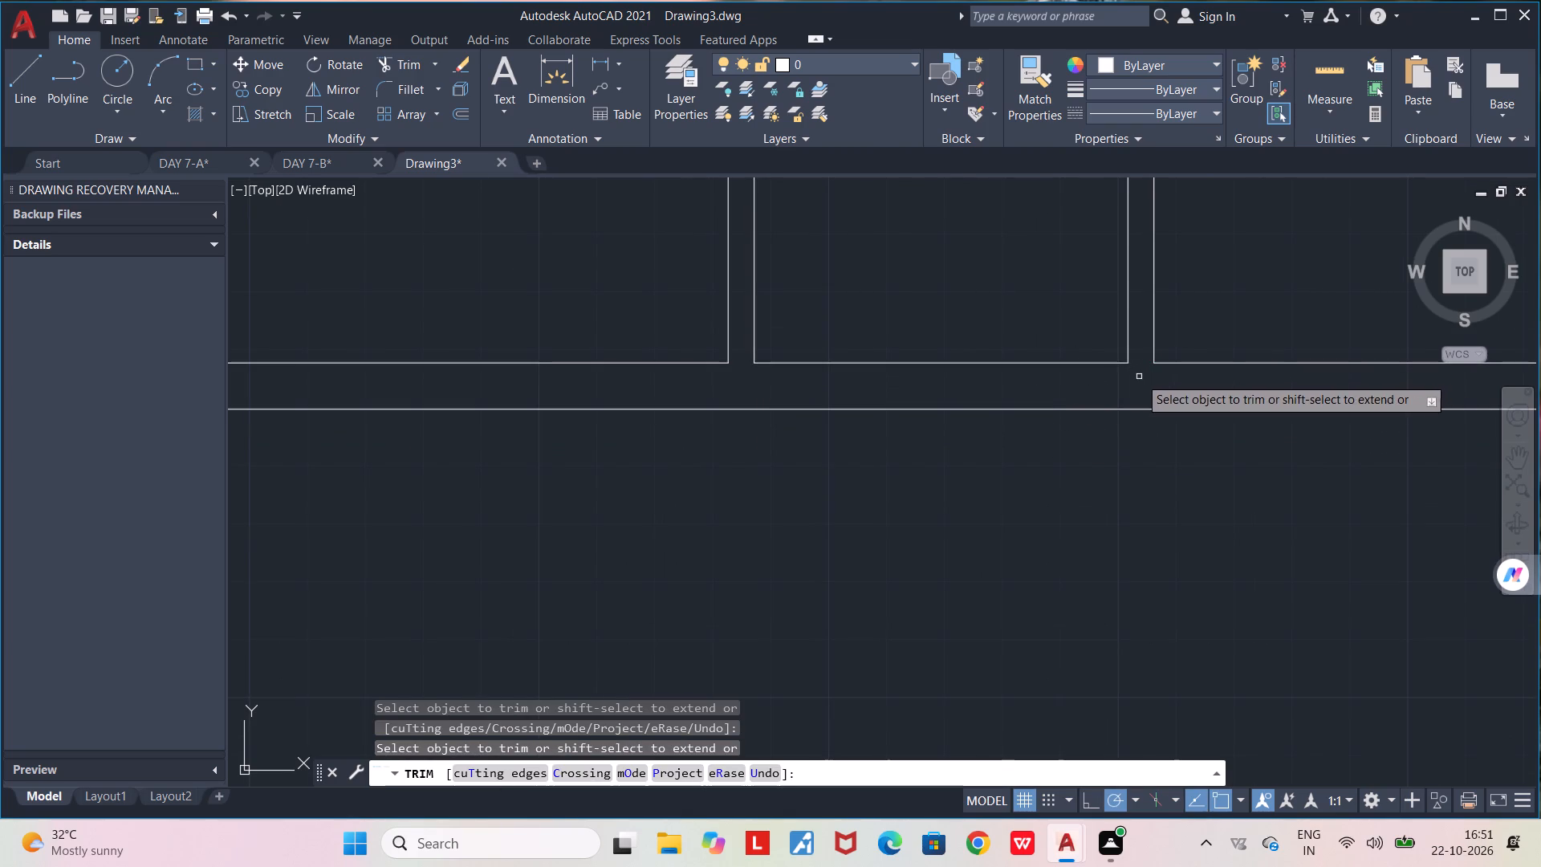
# Trim the inner wall lines overlapping inside the bottom-right corner of the outer walls.
pyautogui.moveTo(1137, 380); pyautogui.dragTo(708, 452, button='middle')
pyautogui.scroll(-3, 702, 453)
pyautogui.scroll(5, 901, 446)
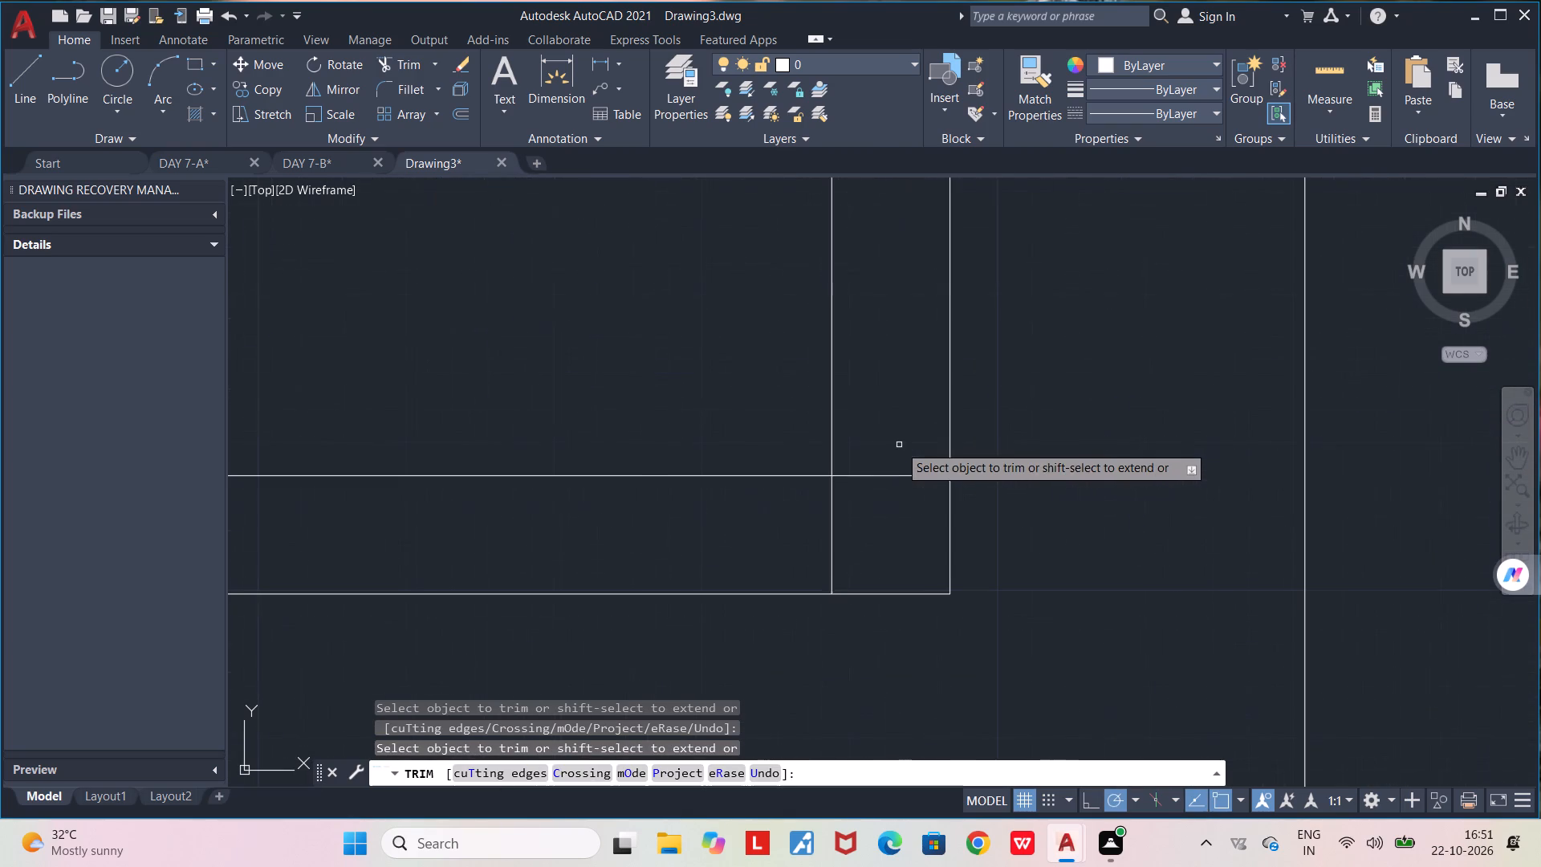
pyautogui.click(885, 450)
pyautogui.click(812, 534)
# Check the wall corners and junctions across the whole floor plan.
pyautogui.scroll(-7, 813, 526)
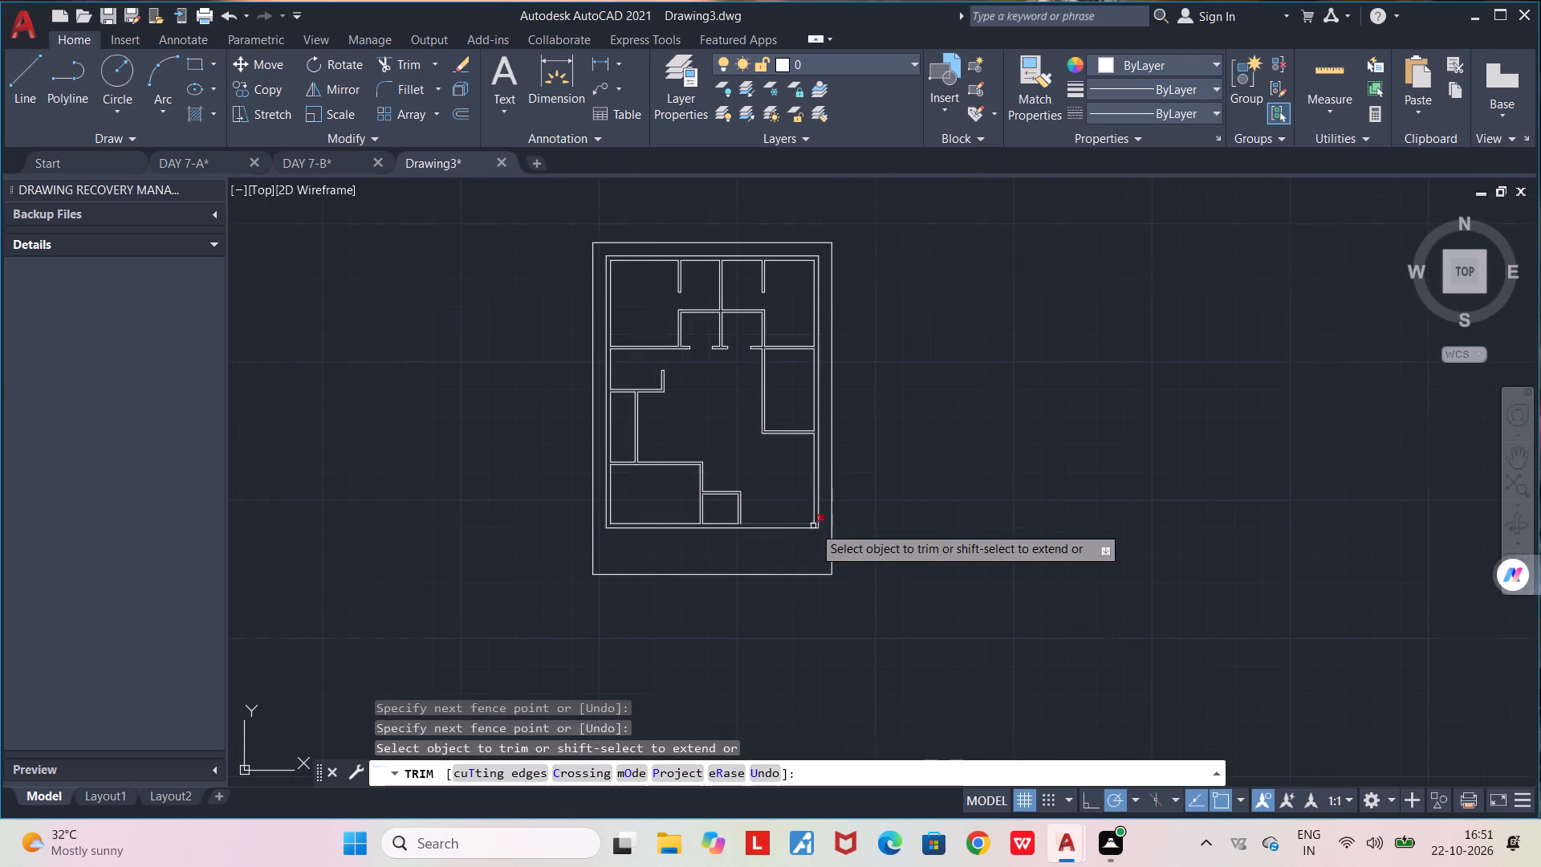
pyautogui.moveTo(755, 454); pyautogui.dragTo(974, 559, button='middle')
pyautogui.scroll(3, 938, 581)
pyautogui.scroll(-2, 938, 580)
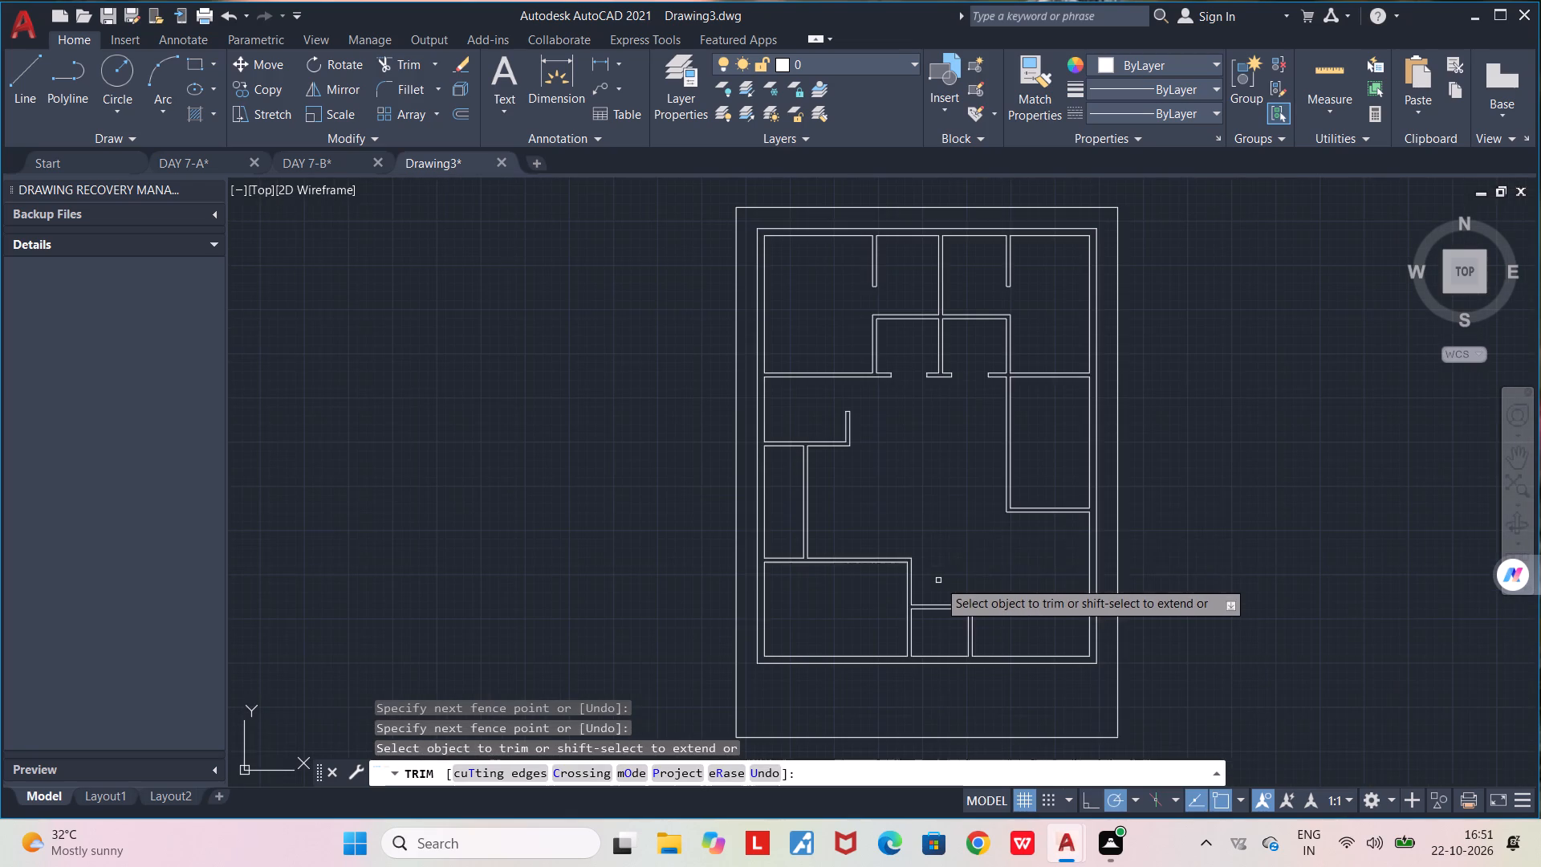
pyautogui.moveTo(929, 491); pyautogui.dragTo(888, 594, button='middle')
pyautogui.scroll(-1, 891, 580)
pyautogui.scroll(2, 898, 556)
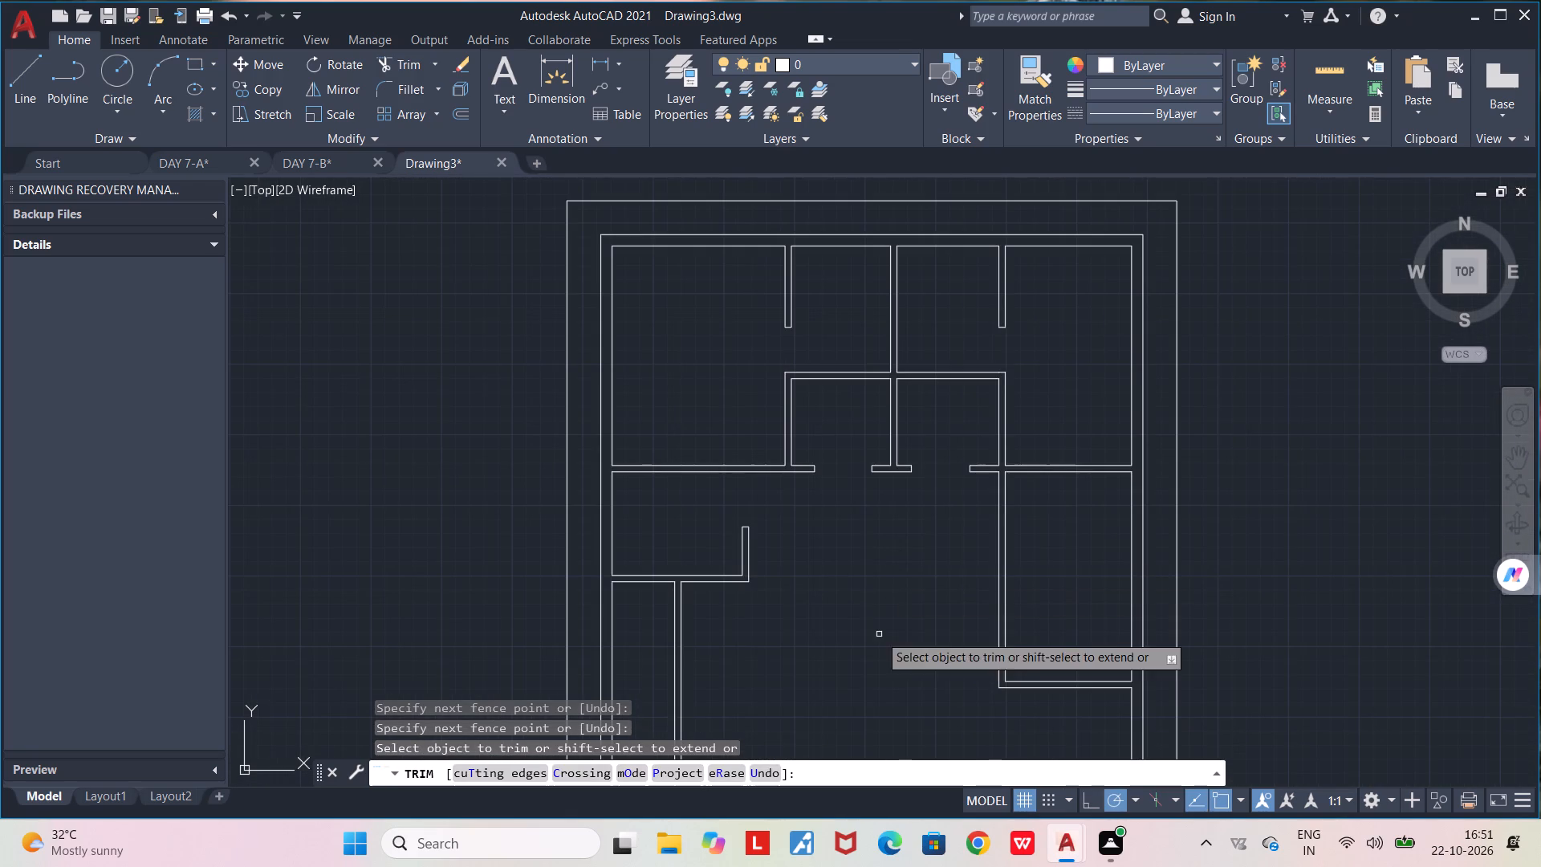
# End the trimming and review the whole floor plan within the outer plot boundary.
pyautogui.moveTo(879, 630); pyautogui.dragTo(905, 482, button='middle')
pyautogui.scroll(-1, 905, 482)
pyautogui.moveTo(911, 504); pyautogui.dragTo(917, 446, button='middle')
pyautogui.scroll(-1, 917, 447)
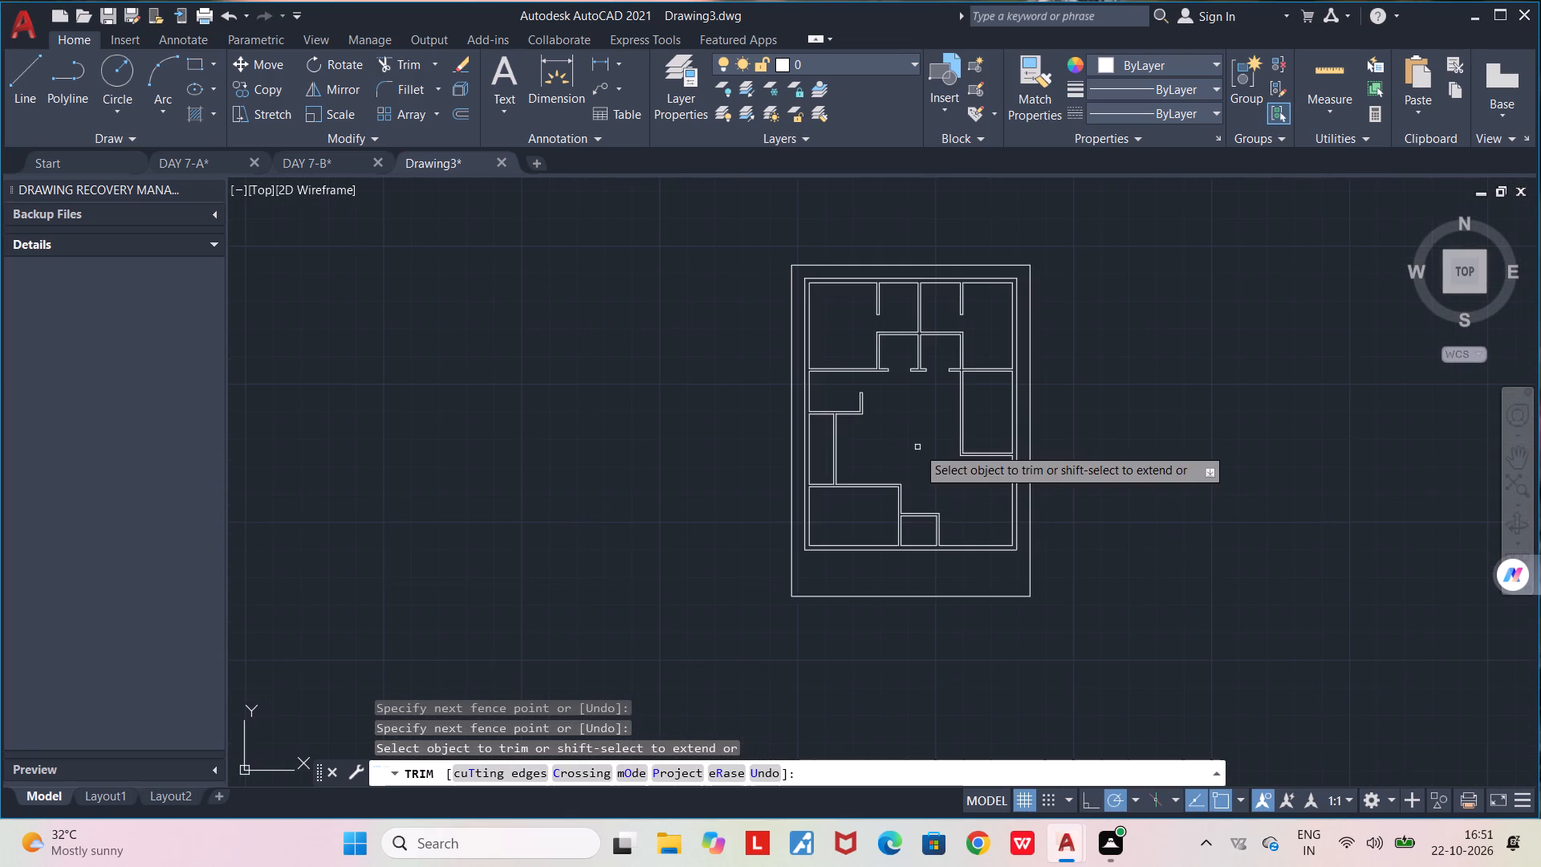
pyautogui.moveTo(917, 447); pyautogui.dragTo(896, 511, button='middle')
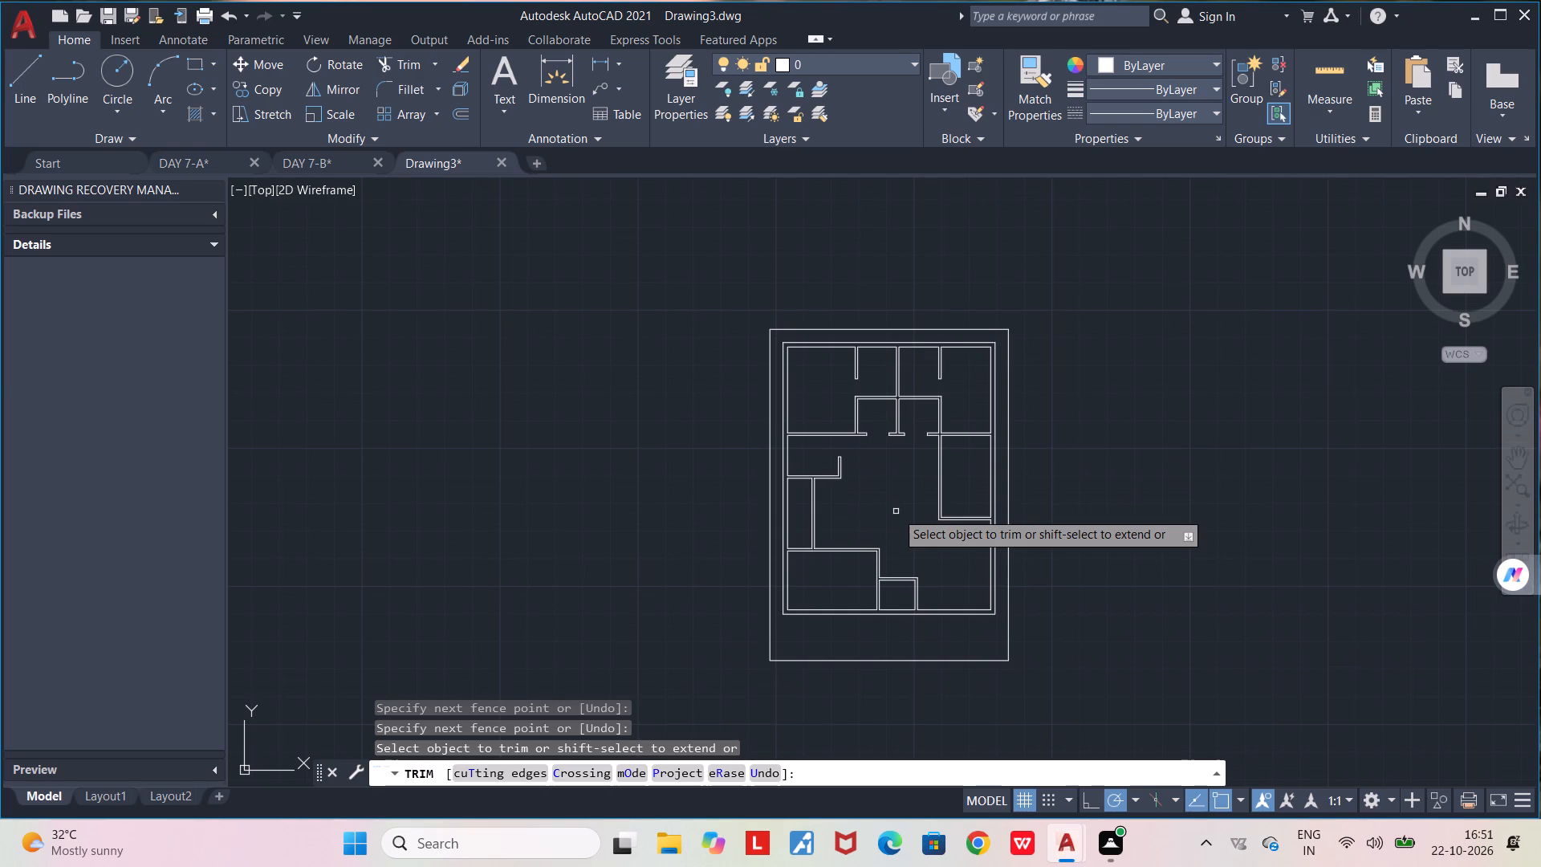
pyautogui.press('space')
pyautogui.press('Escape')
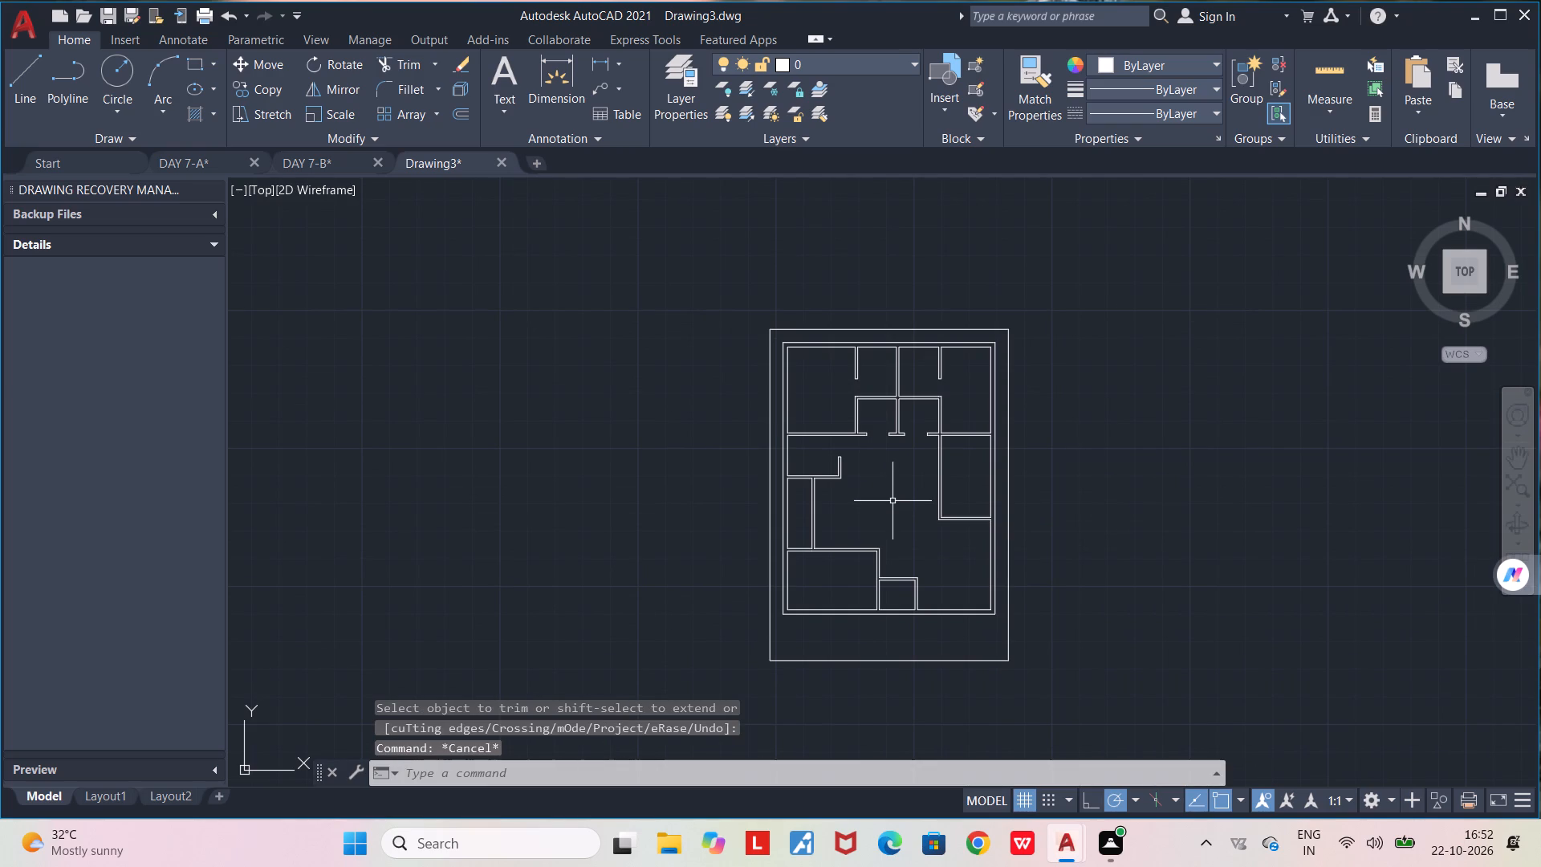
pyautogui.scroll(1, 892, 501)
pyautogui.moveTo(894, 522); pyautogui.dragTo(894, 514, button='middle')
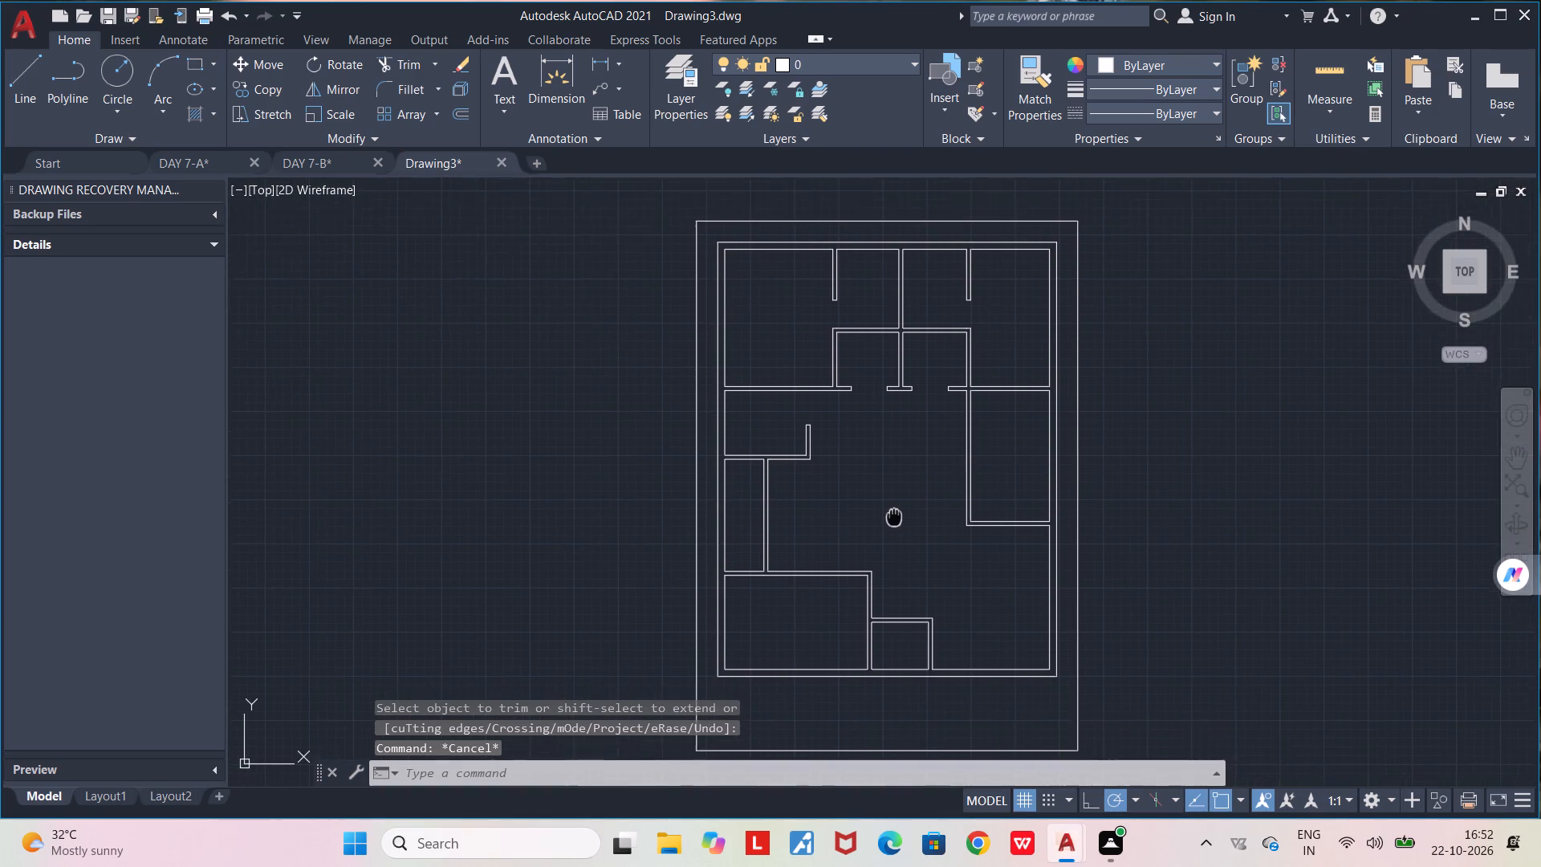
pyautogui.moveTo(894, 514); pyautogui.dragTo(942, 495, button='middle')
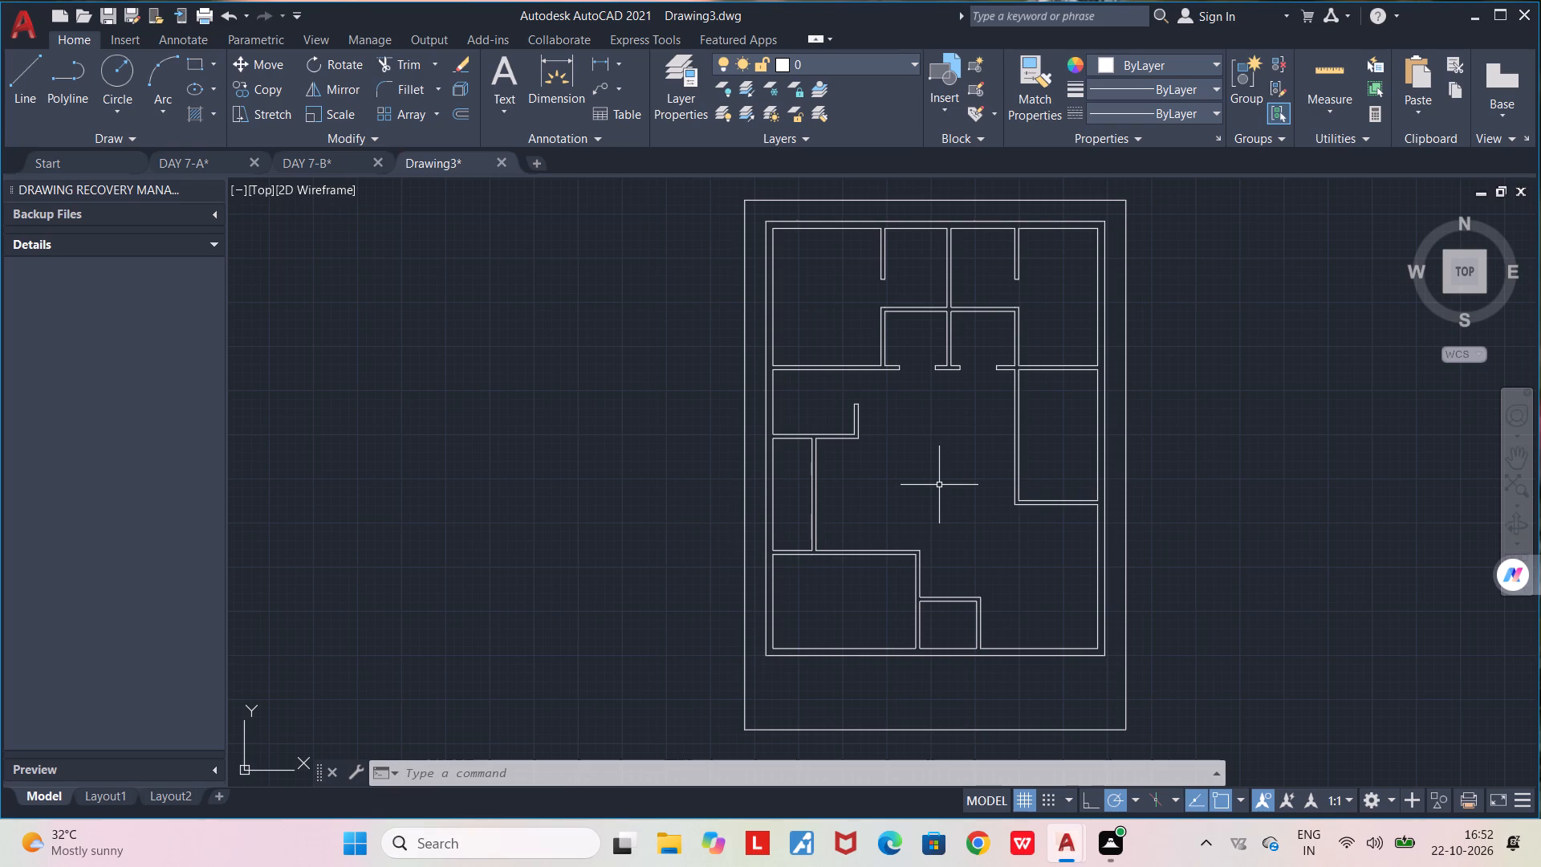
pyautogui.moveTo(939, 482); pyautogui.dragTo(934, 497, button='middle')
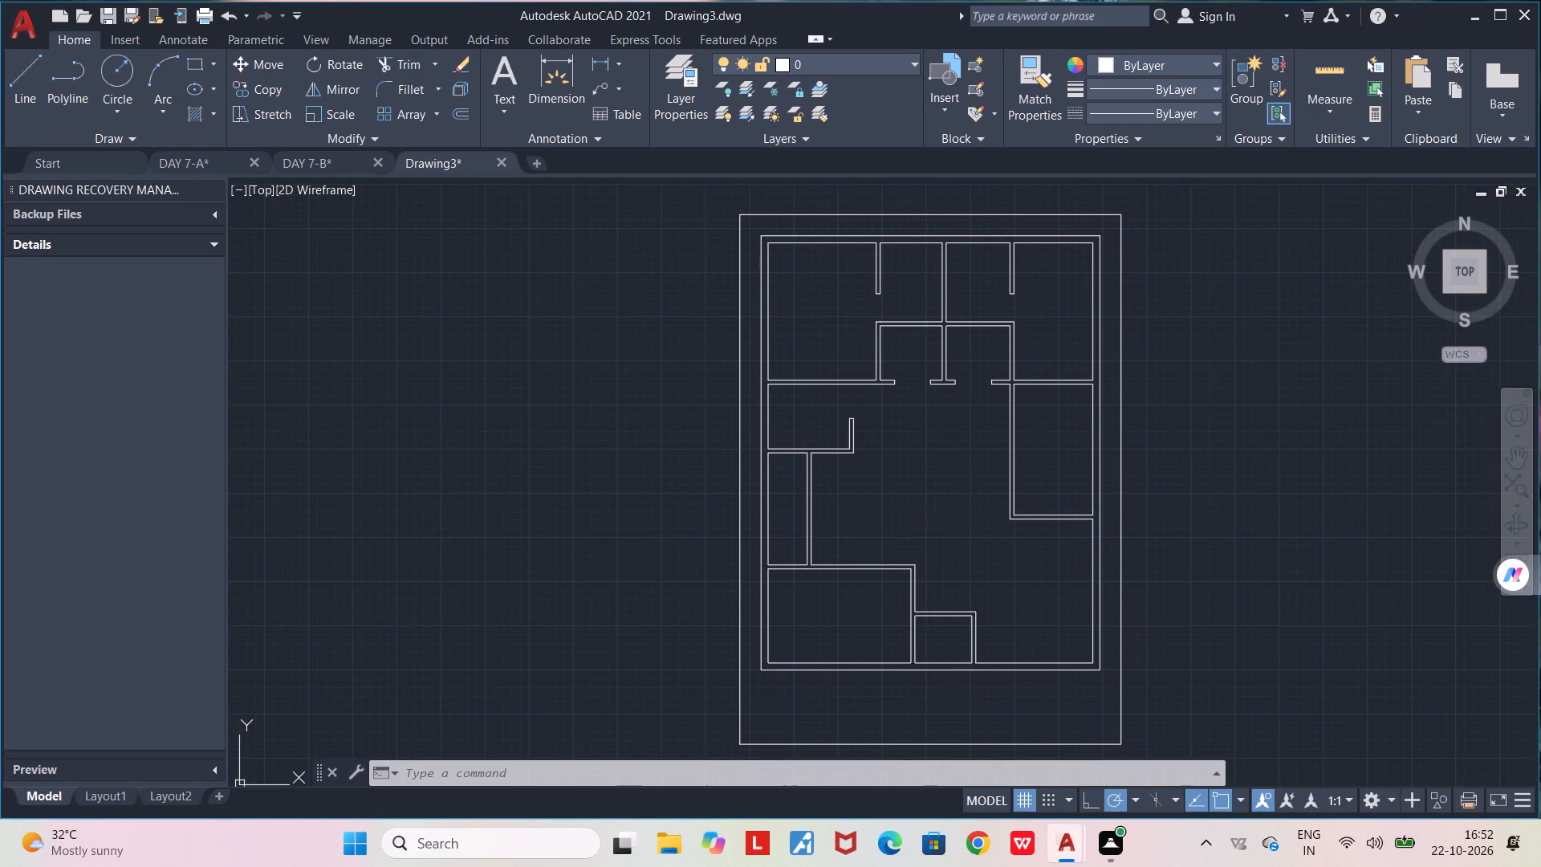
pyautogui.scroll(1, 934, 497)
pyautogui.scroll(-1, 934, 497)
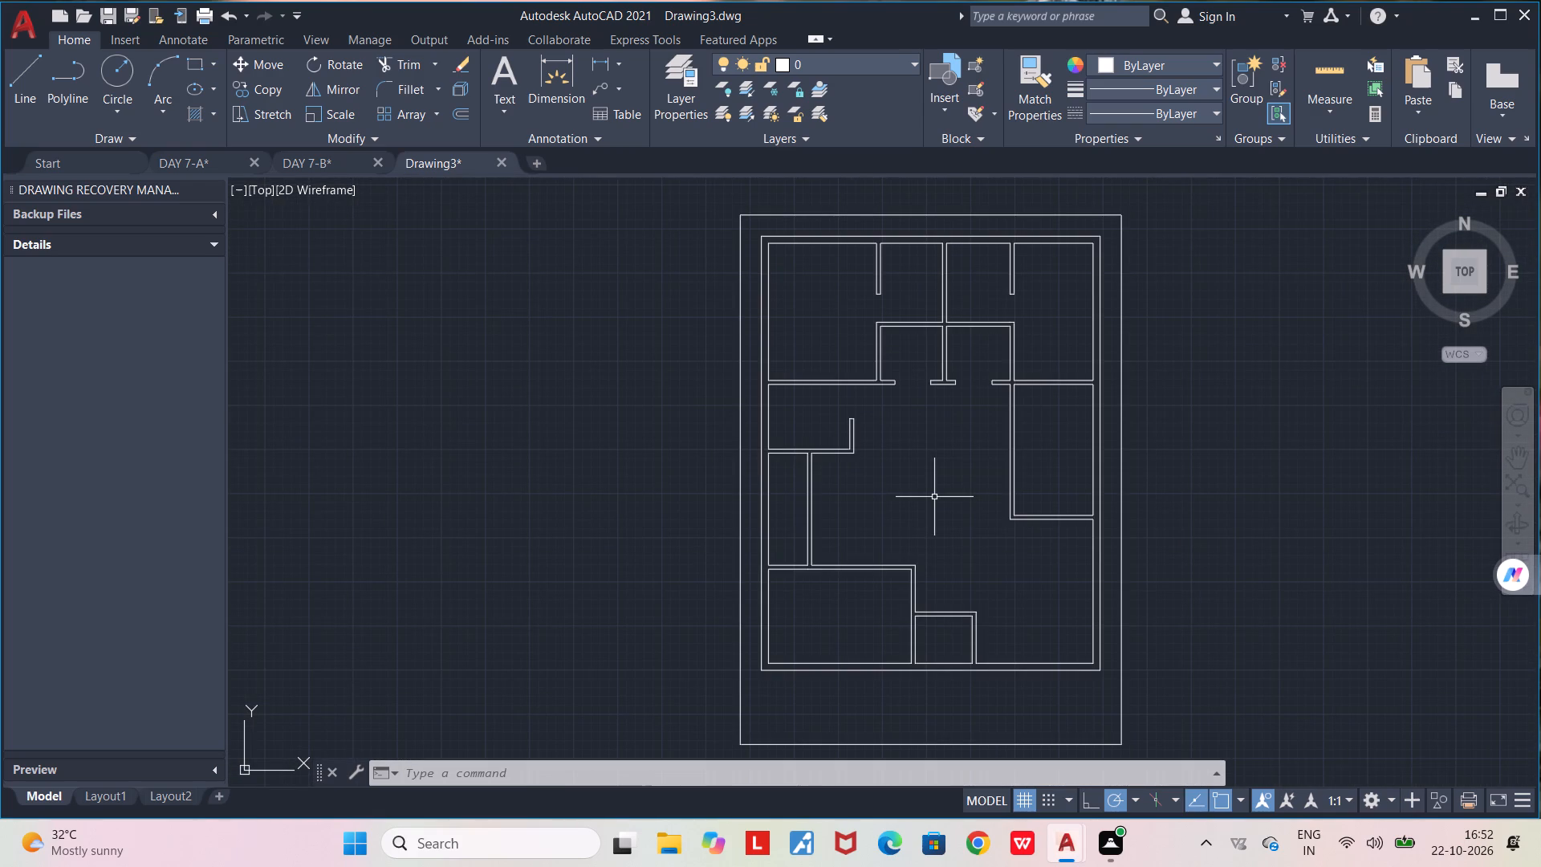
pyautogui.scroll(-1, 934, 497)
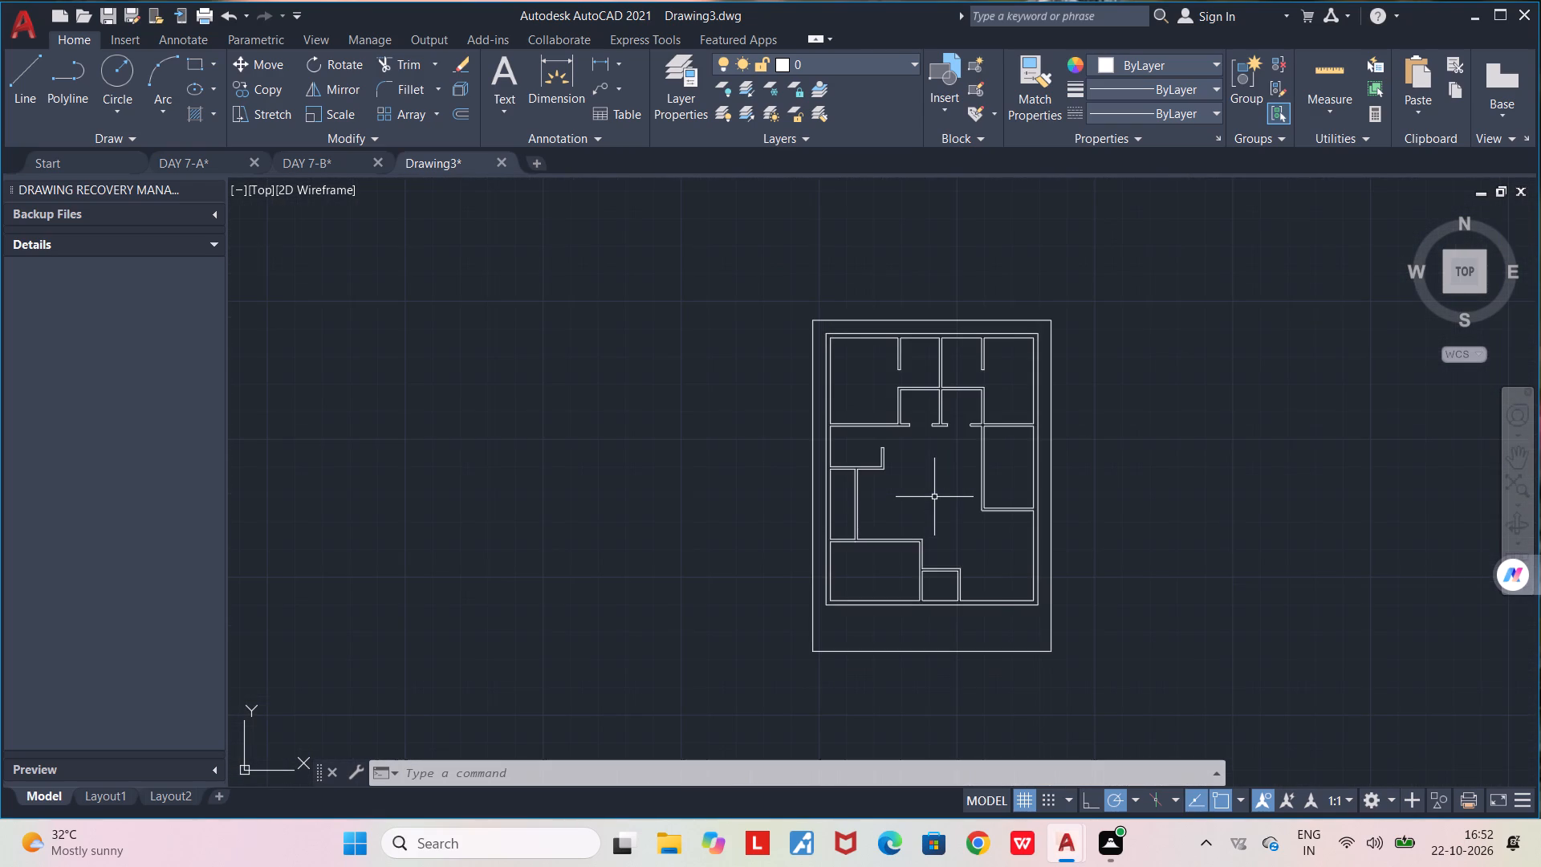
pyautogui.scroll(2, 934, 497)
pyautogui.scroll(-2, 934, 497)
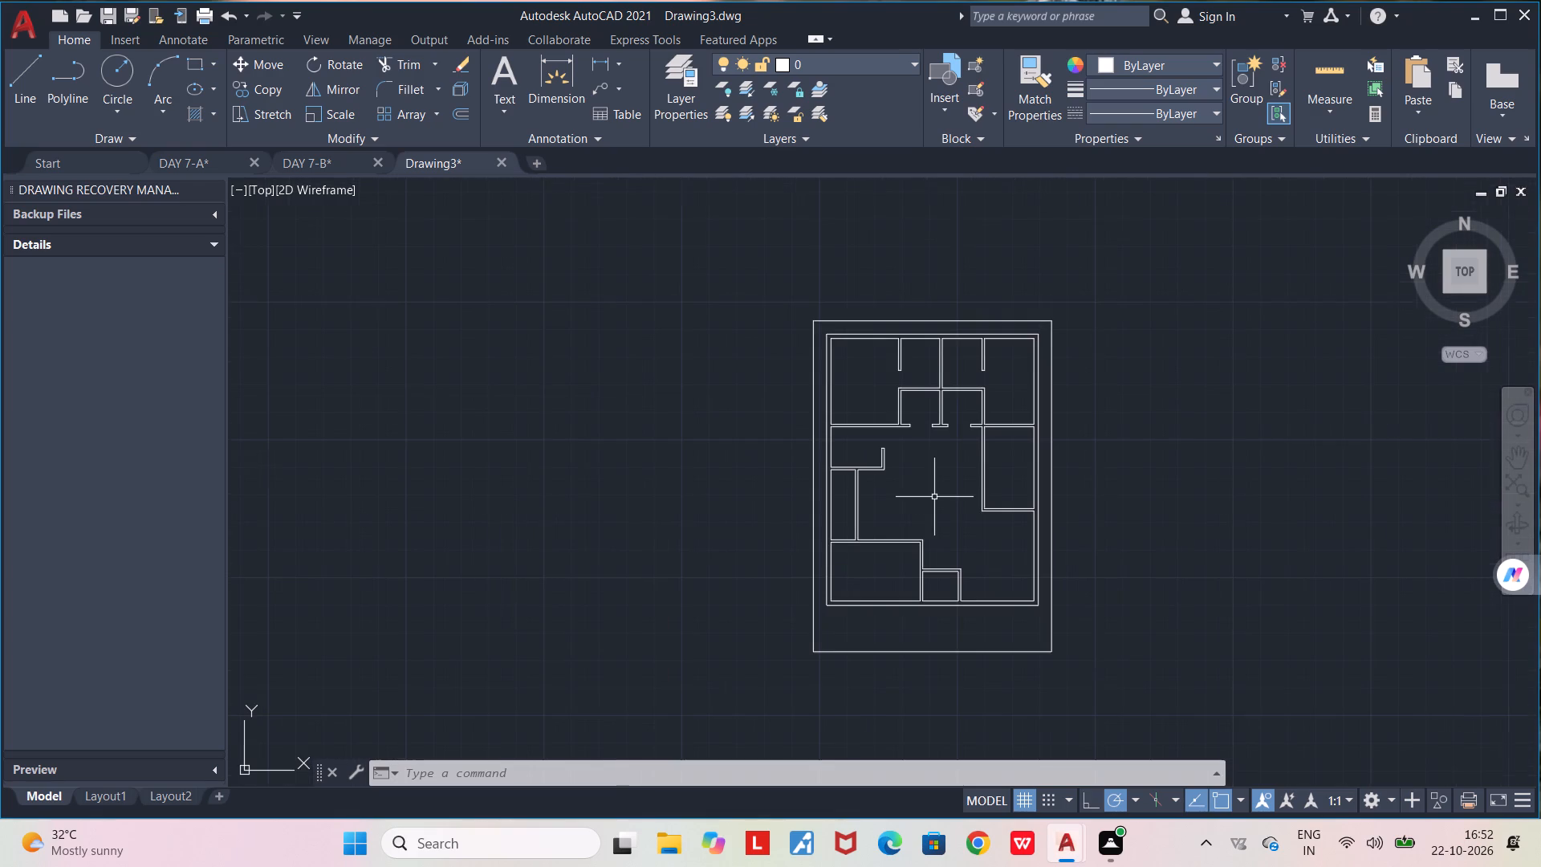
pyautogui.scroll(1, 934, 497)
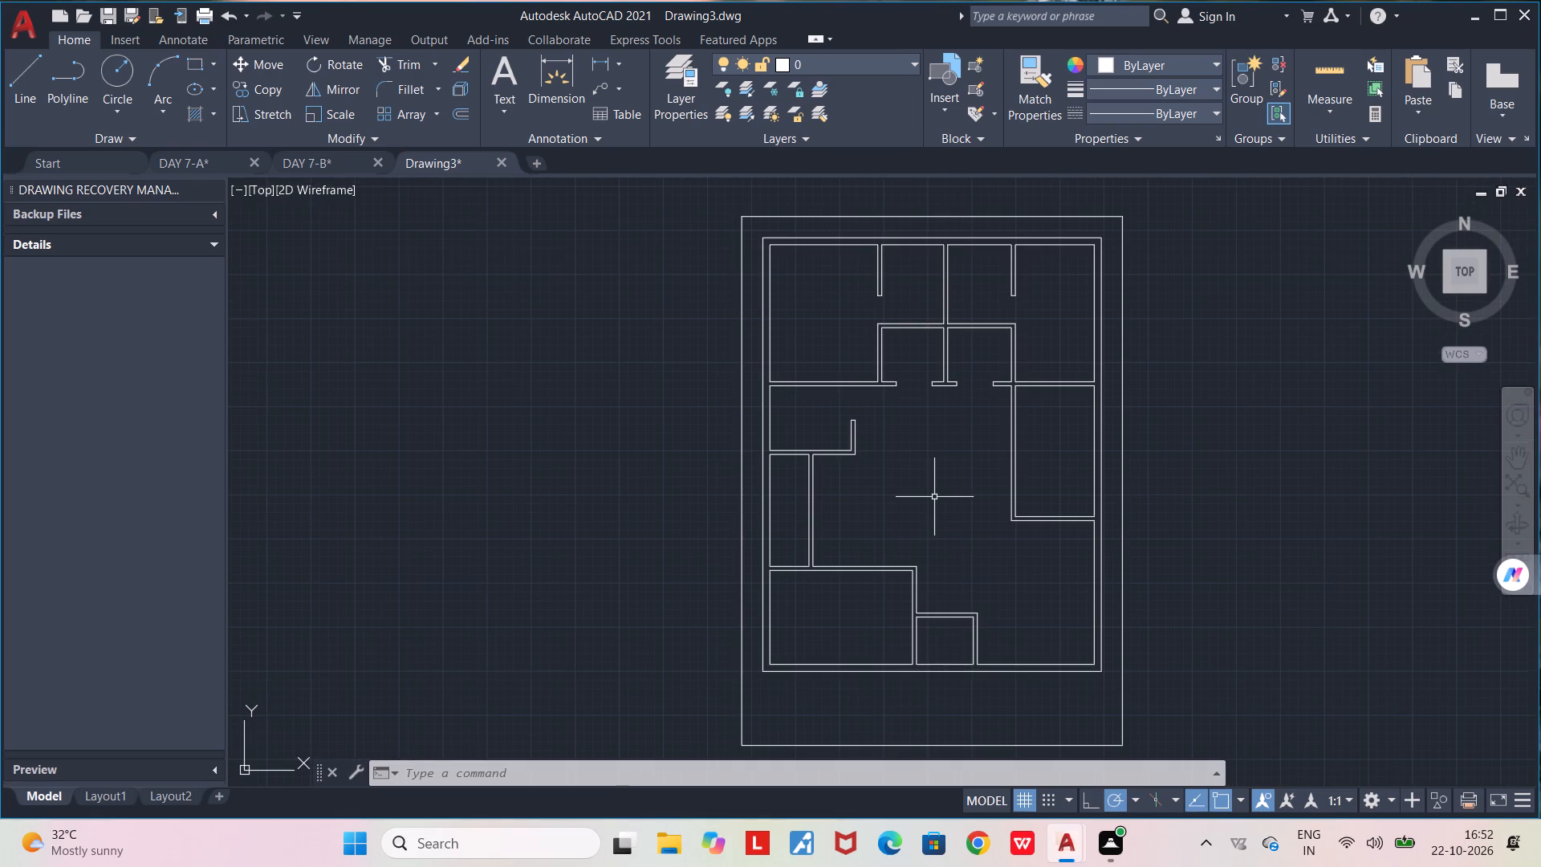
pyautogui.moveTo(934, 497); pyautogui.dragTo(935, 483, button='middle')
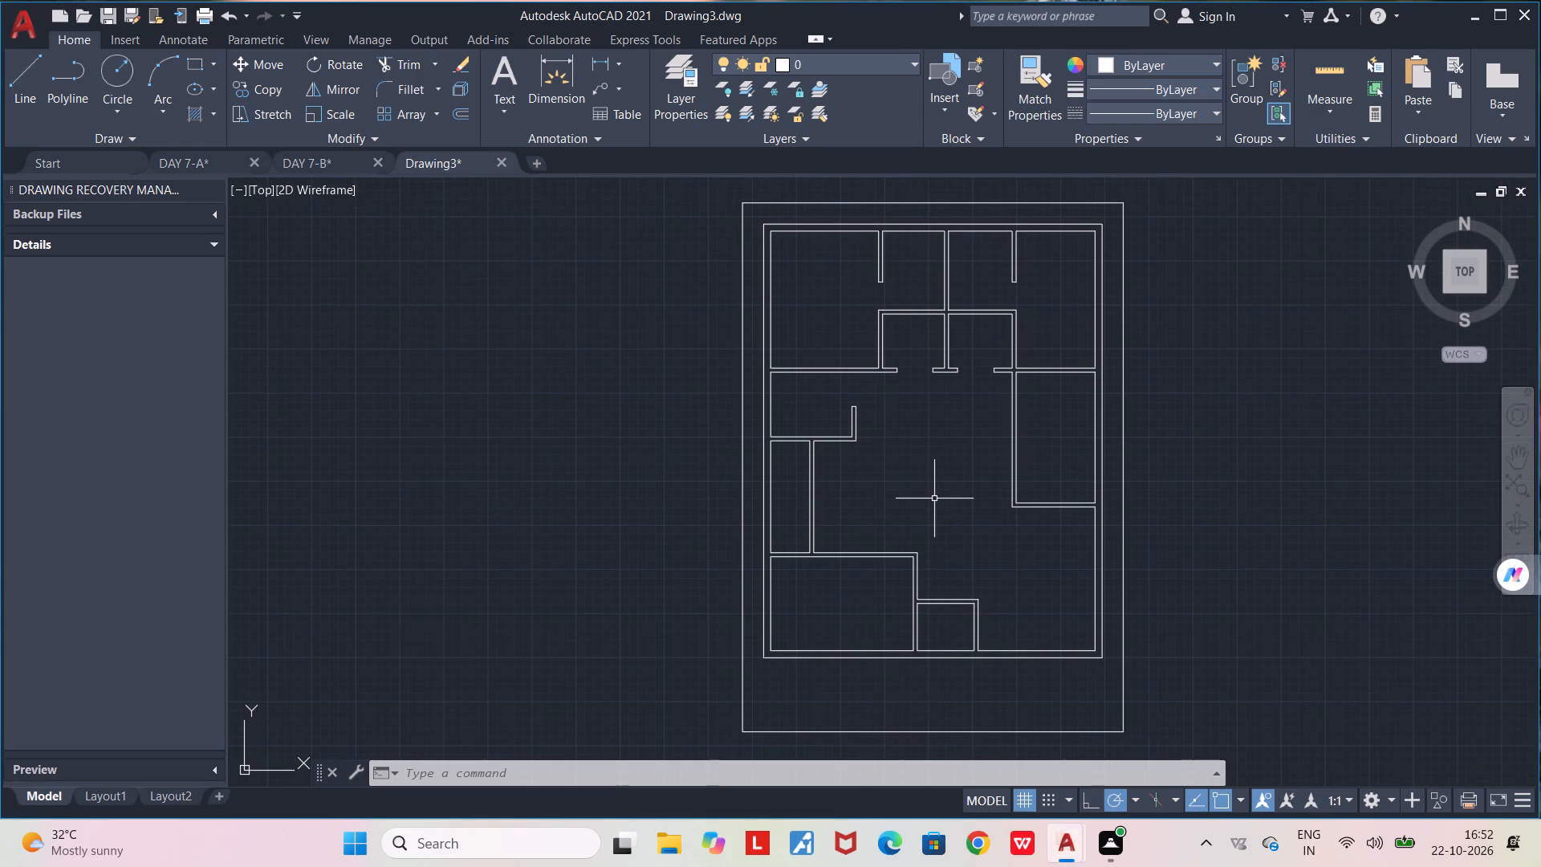
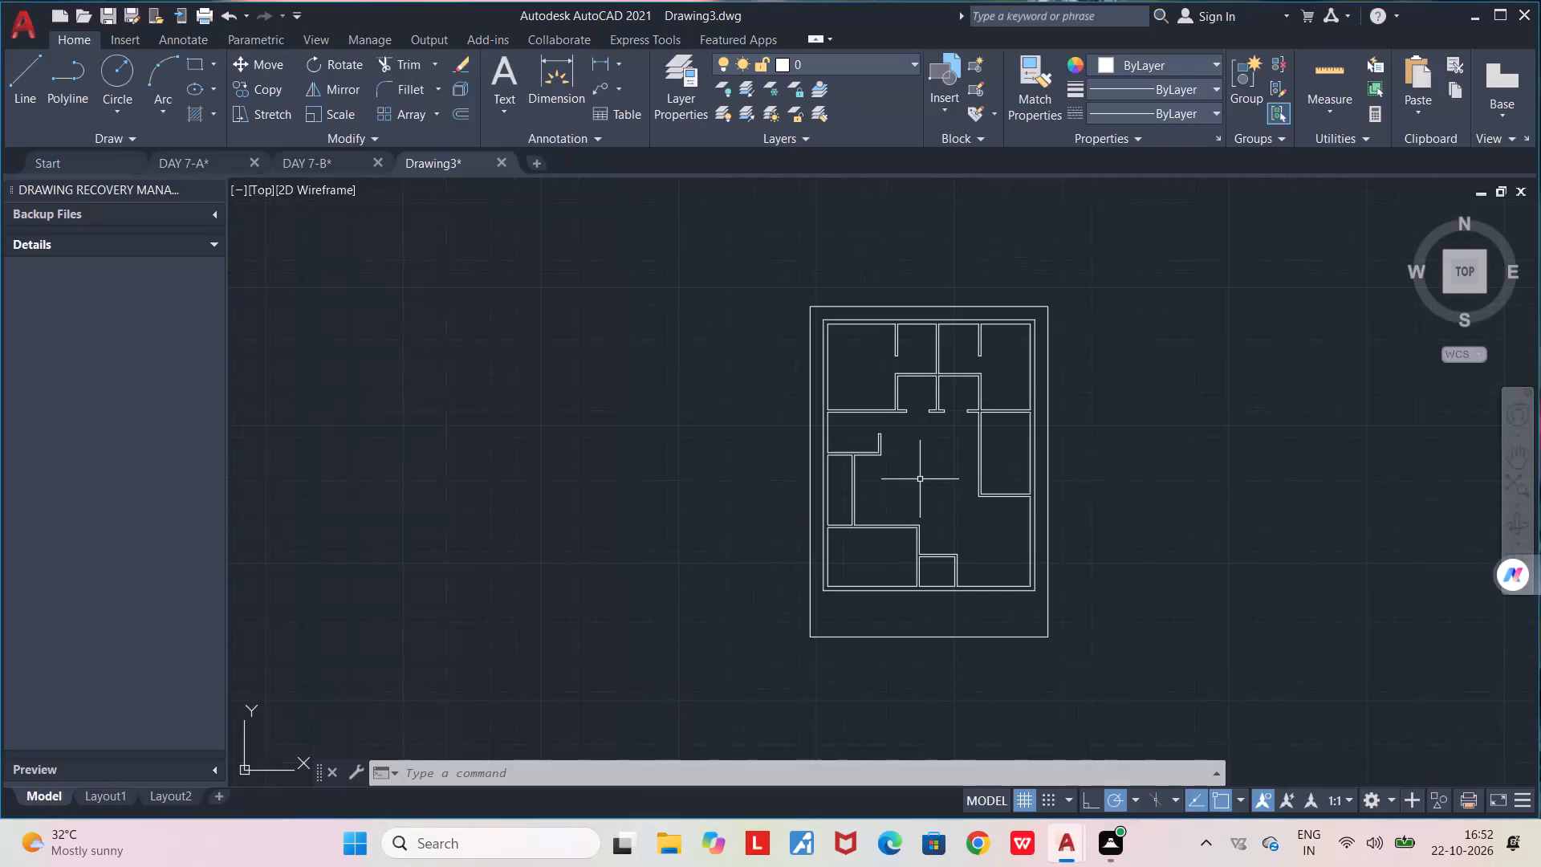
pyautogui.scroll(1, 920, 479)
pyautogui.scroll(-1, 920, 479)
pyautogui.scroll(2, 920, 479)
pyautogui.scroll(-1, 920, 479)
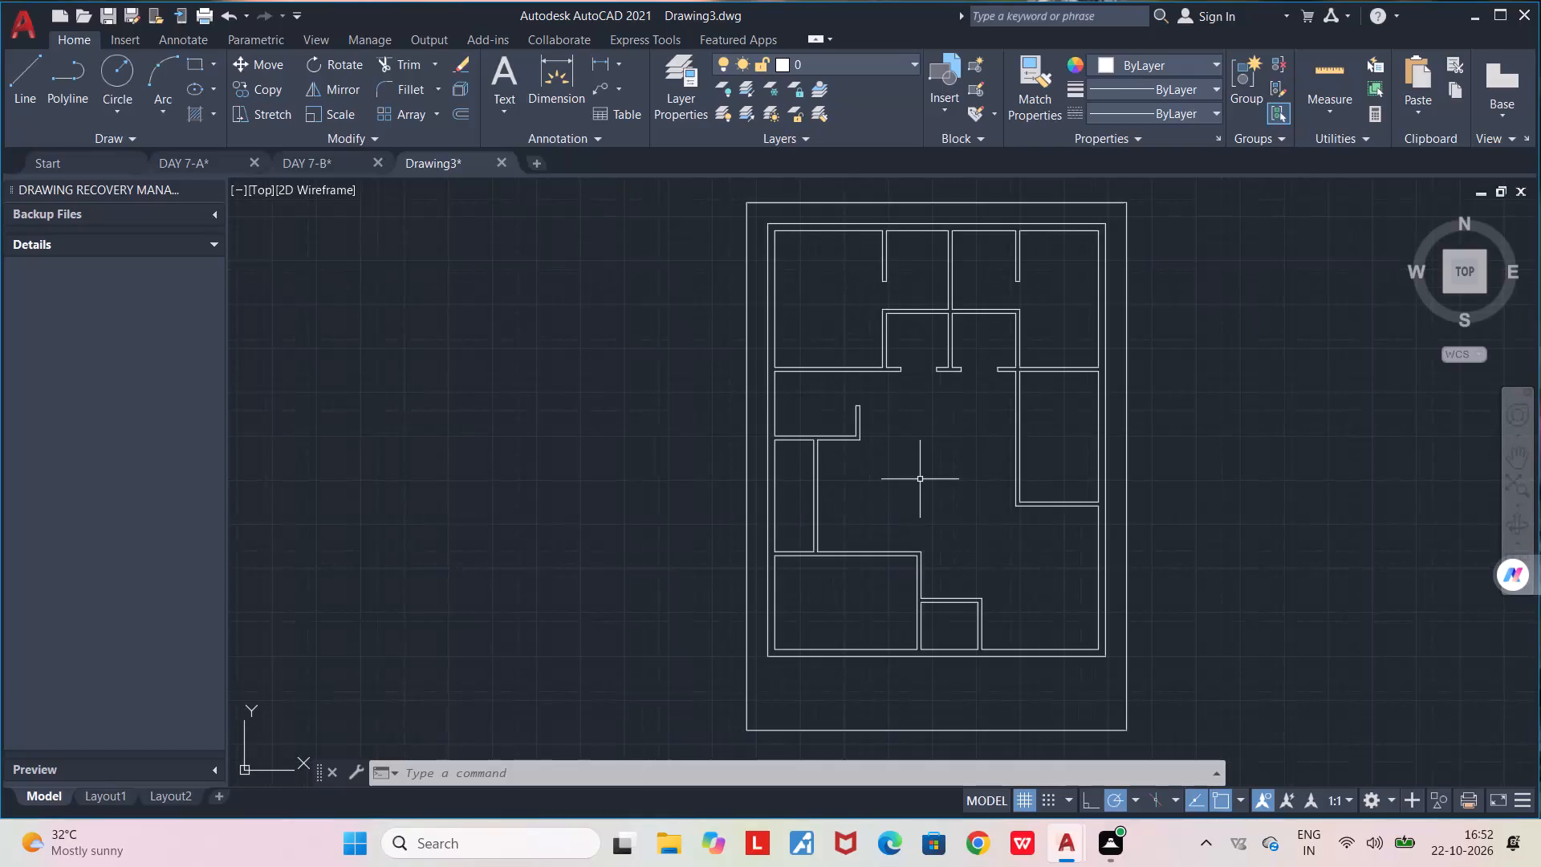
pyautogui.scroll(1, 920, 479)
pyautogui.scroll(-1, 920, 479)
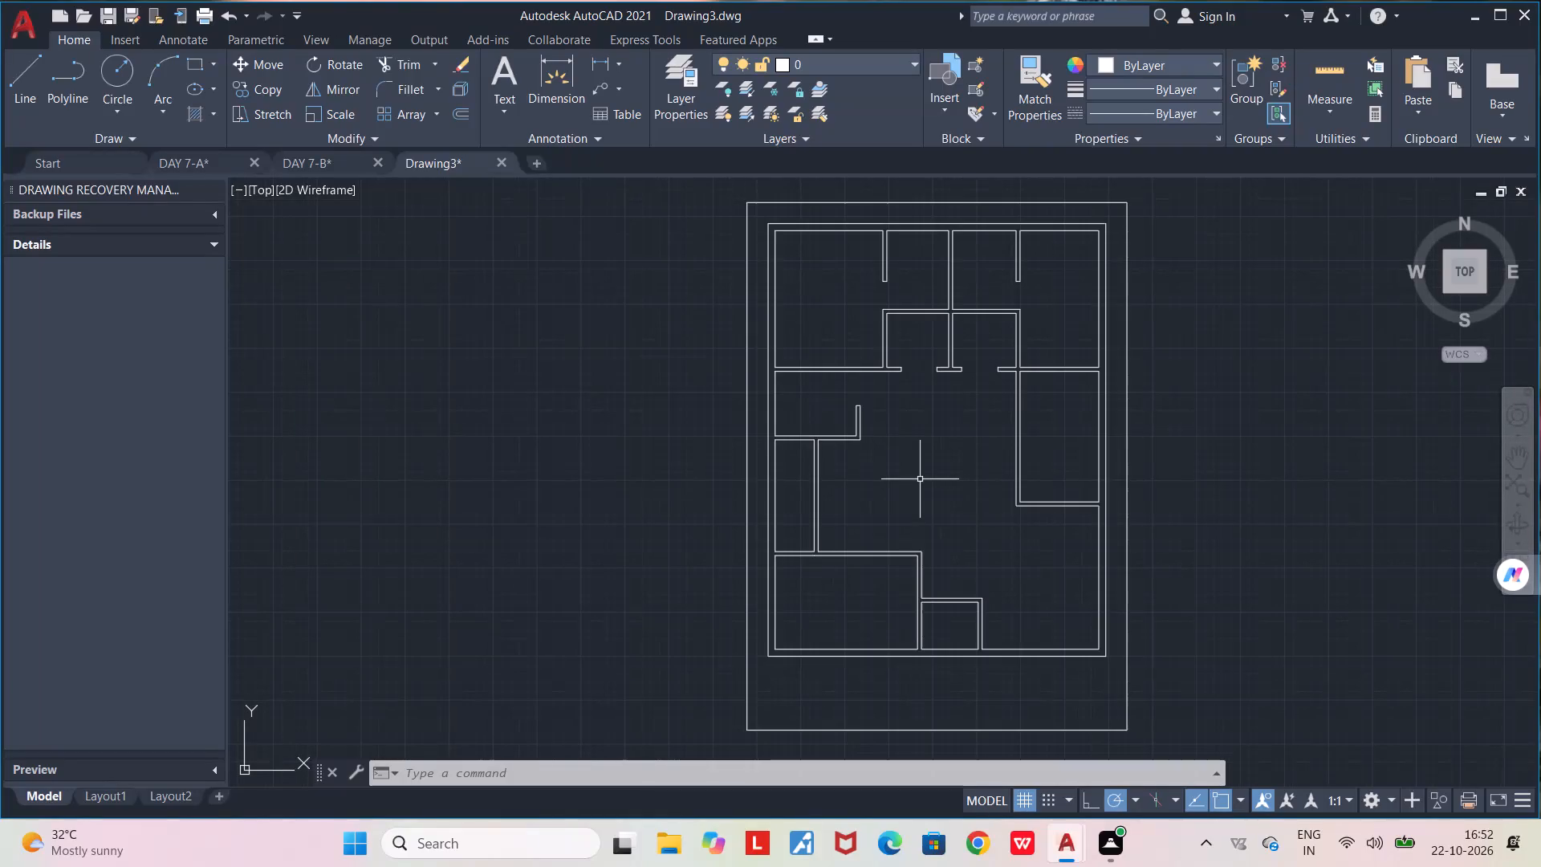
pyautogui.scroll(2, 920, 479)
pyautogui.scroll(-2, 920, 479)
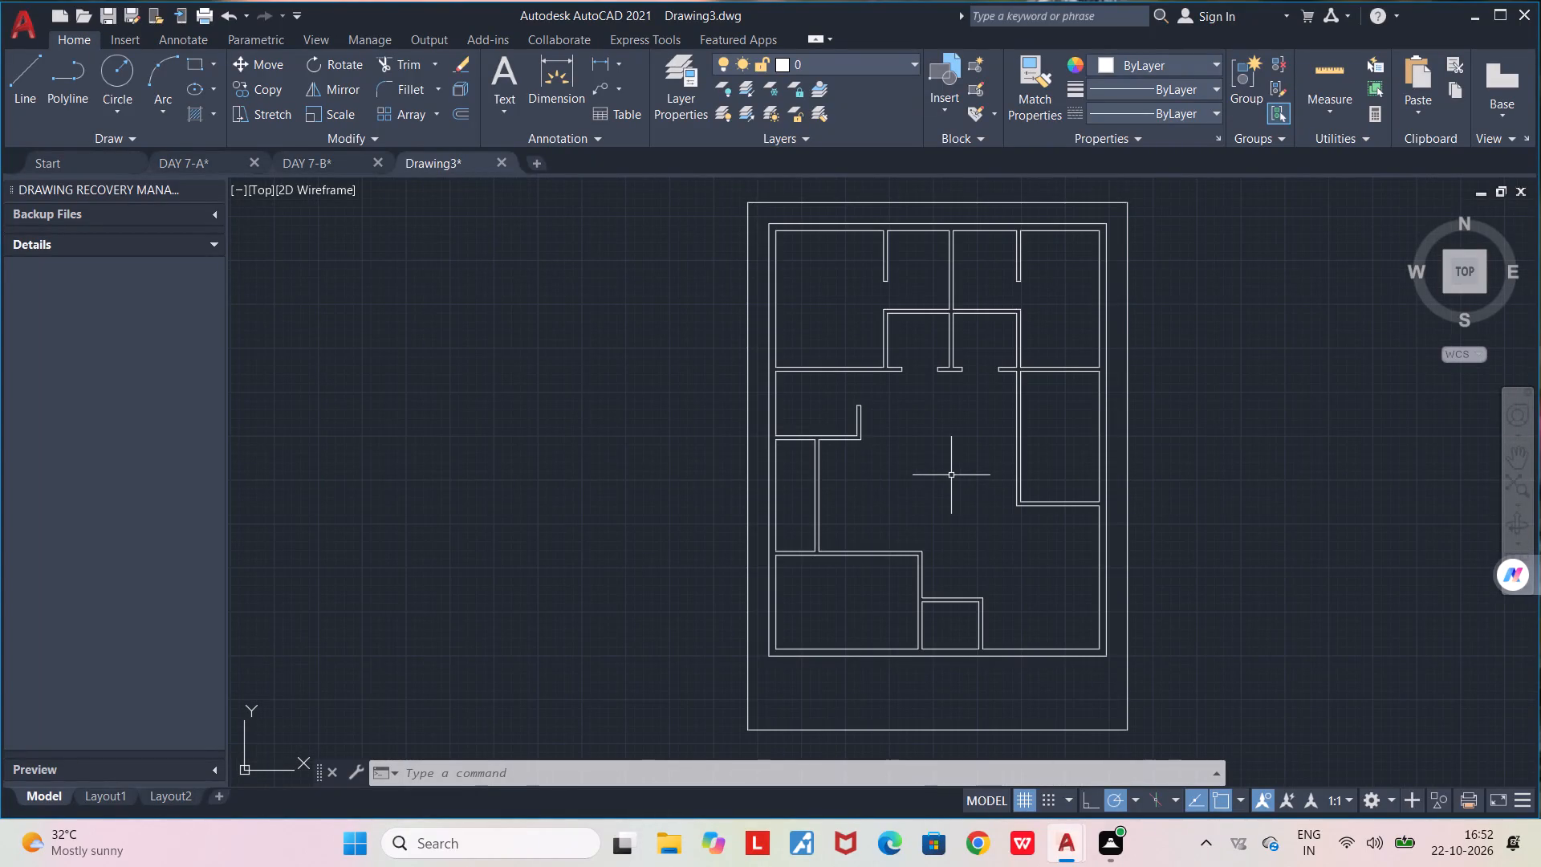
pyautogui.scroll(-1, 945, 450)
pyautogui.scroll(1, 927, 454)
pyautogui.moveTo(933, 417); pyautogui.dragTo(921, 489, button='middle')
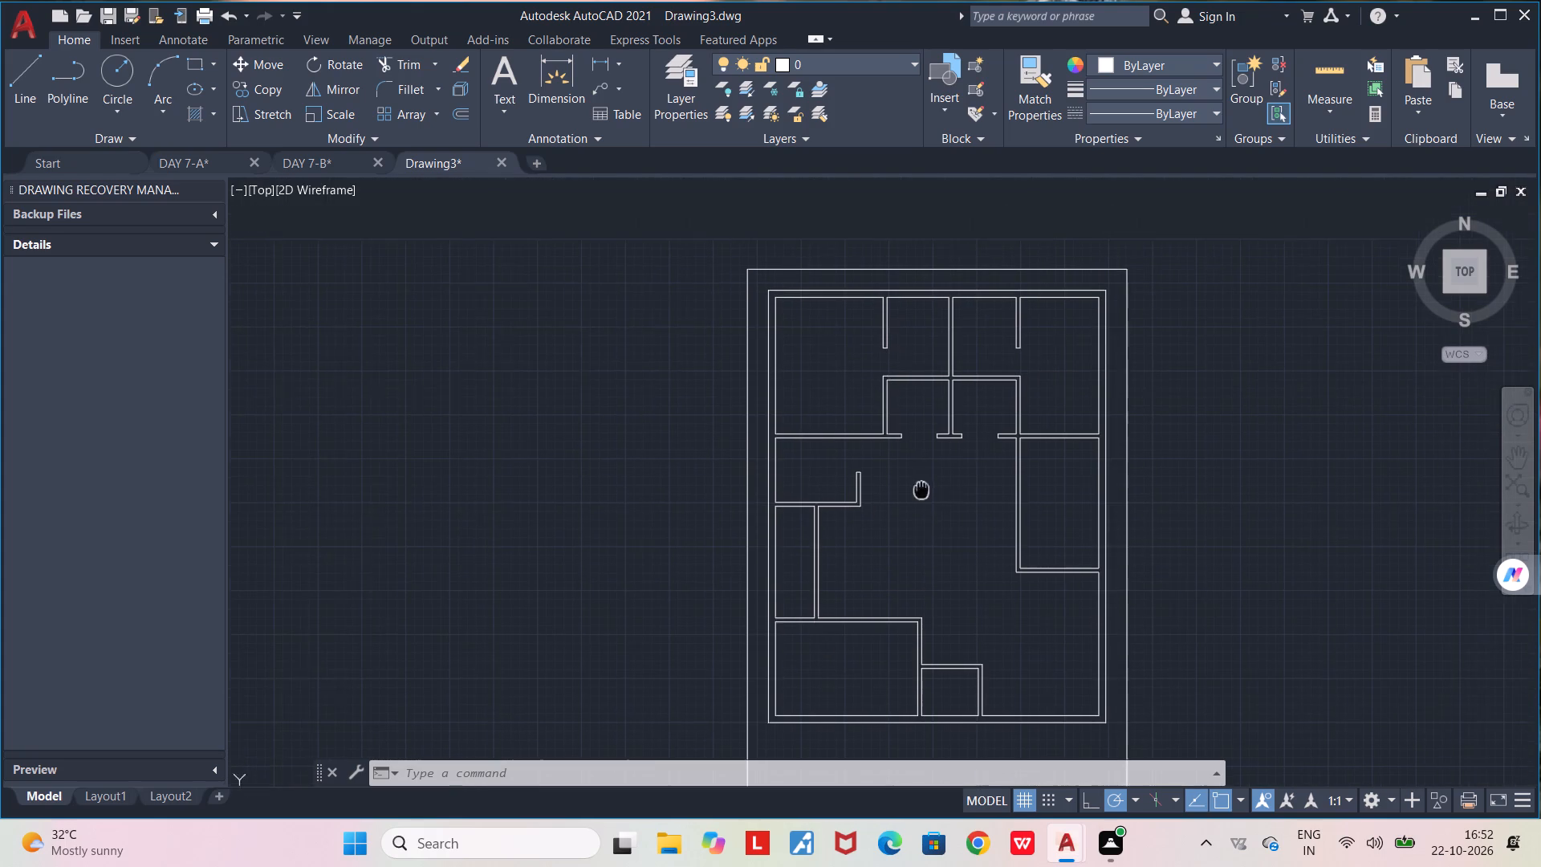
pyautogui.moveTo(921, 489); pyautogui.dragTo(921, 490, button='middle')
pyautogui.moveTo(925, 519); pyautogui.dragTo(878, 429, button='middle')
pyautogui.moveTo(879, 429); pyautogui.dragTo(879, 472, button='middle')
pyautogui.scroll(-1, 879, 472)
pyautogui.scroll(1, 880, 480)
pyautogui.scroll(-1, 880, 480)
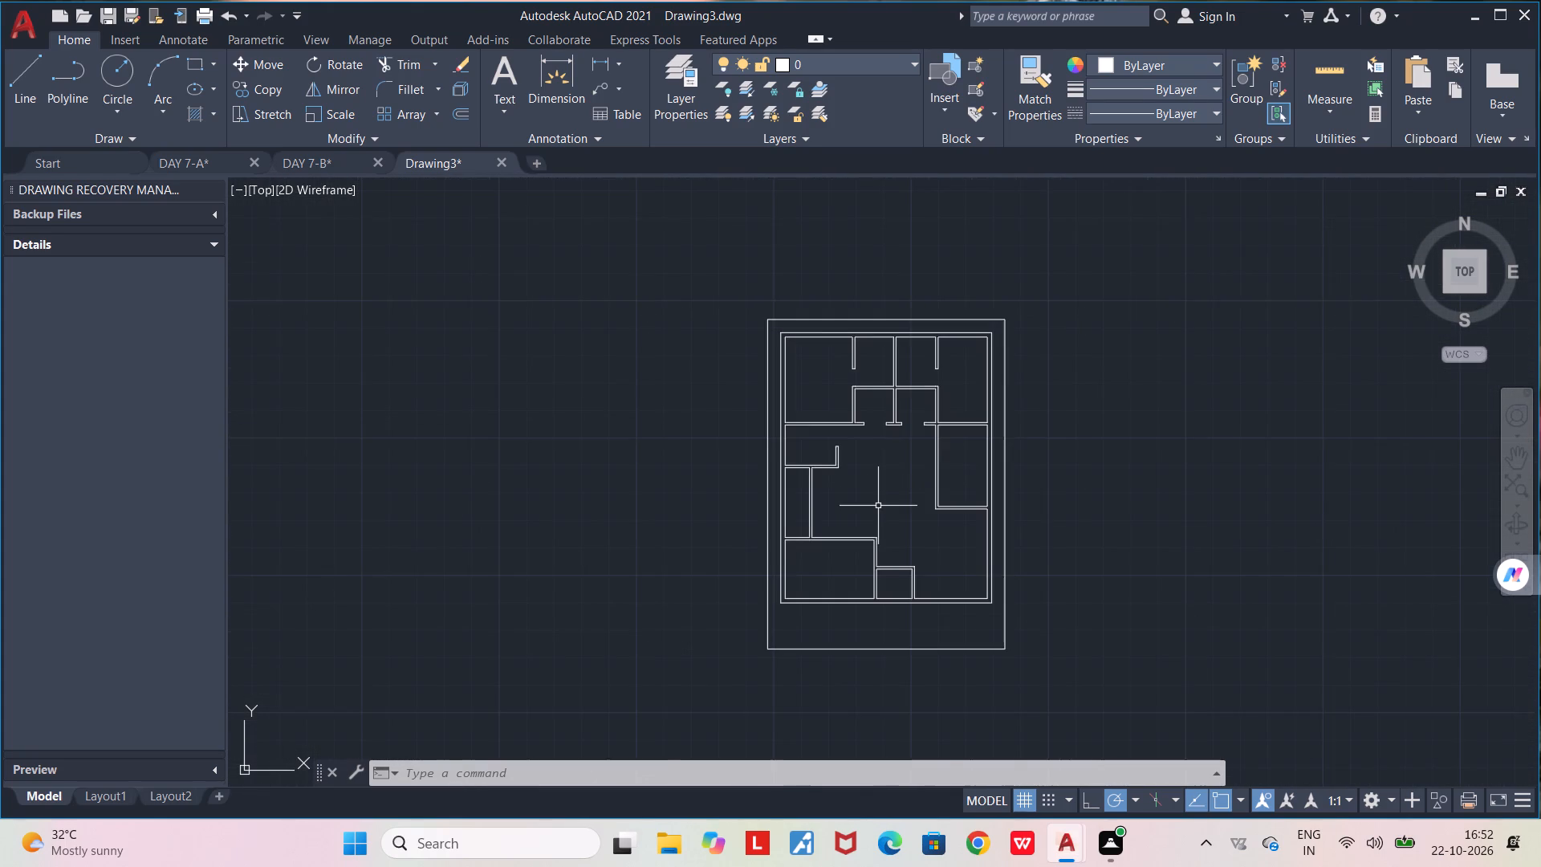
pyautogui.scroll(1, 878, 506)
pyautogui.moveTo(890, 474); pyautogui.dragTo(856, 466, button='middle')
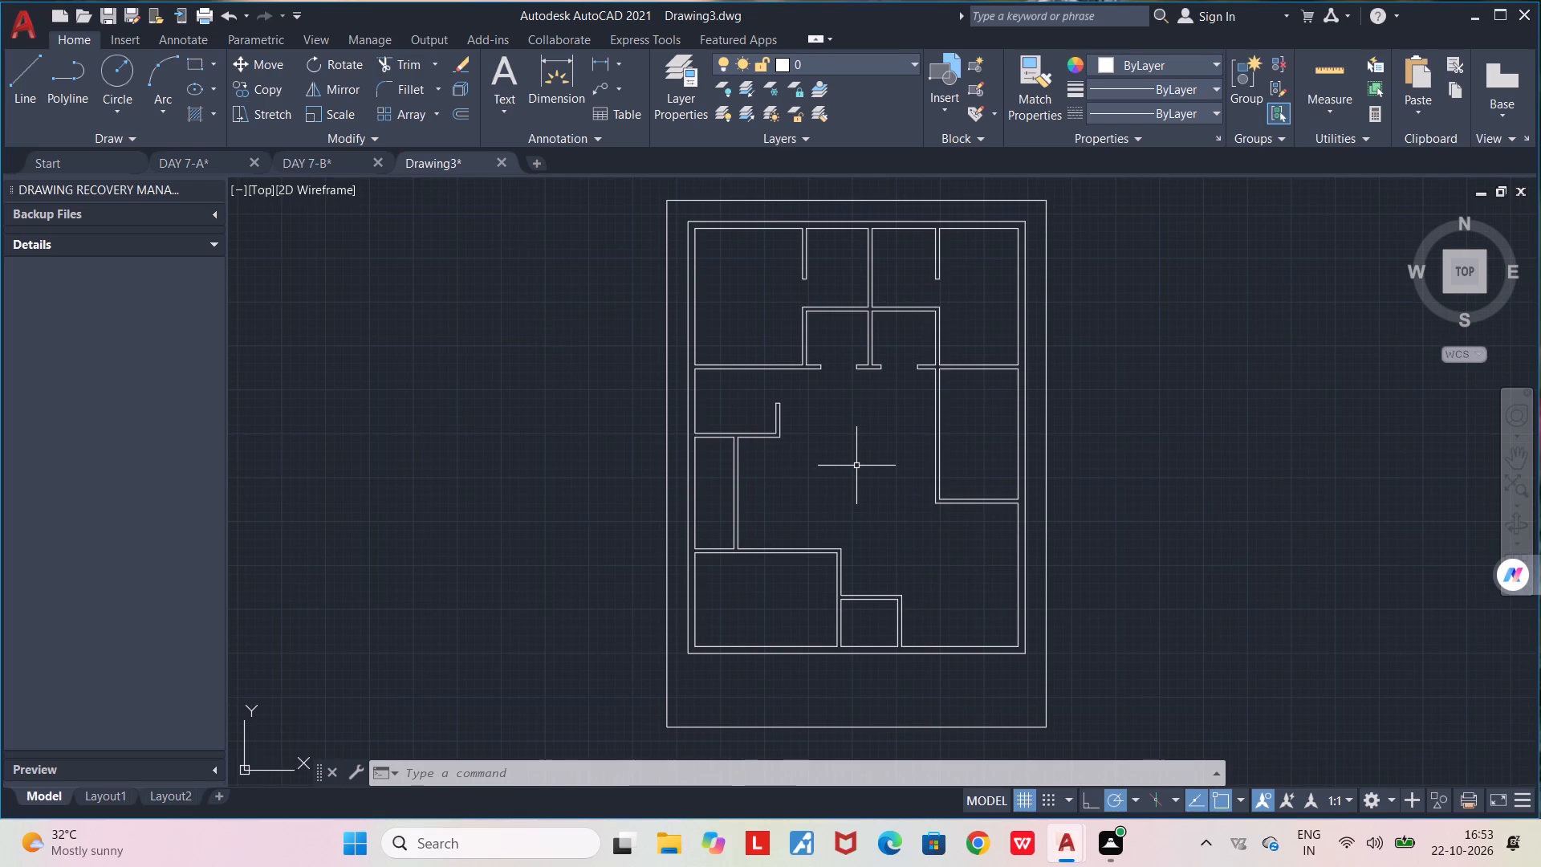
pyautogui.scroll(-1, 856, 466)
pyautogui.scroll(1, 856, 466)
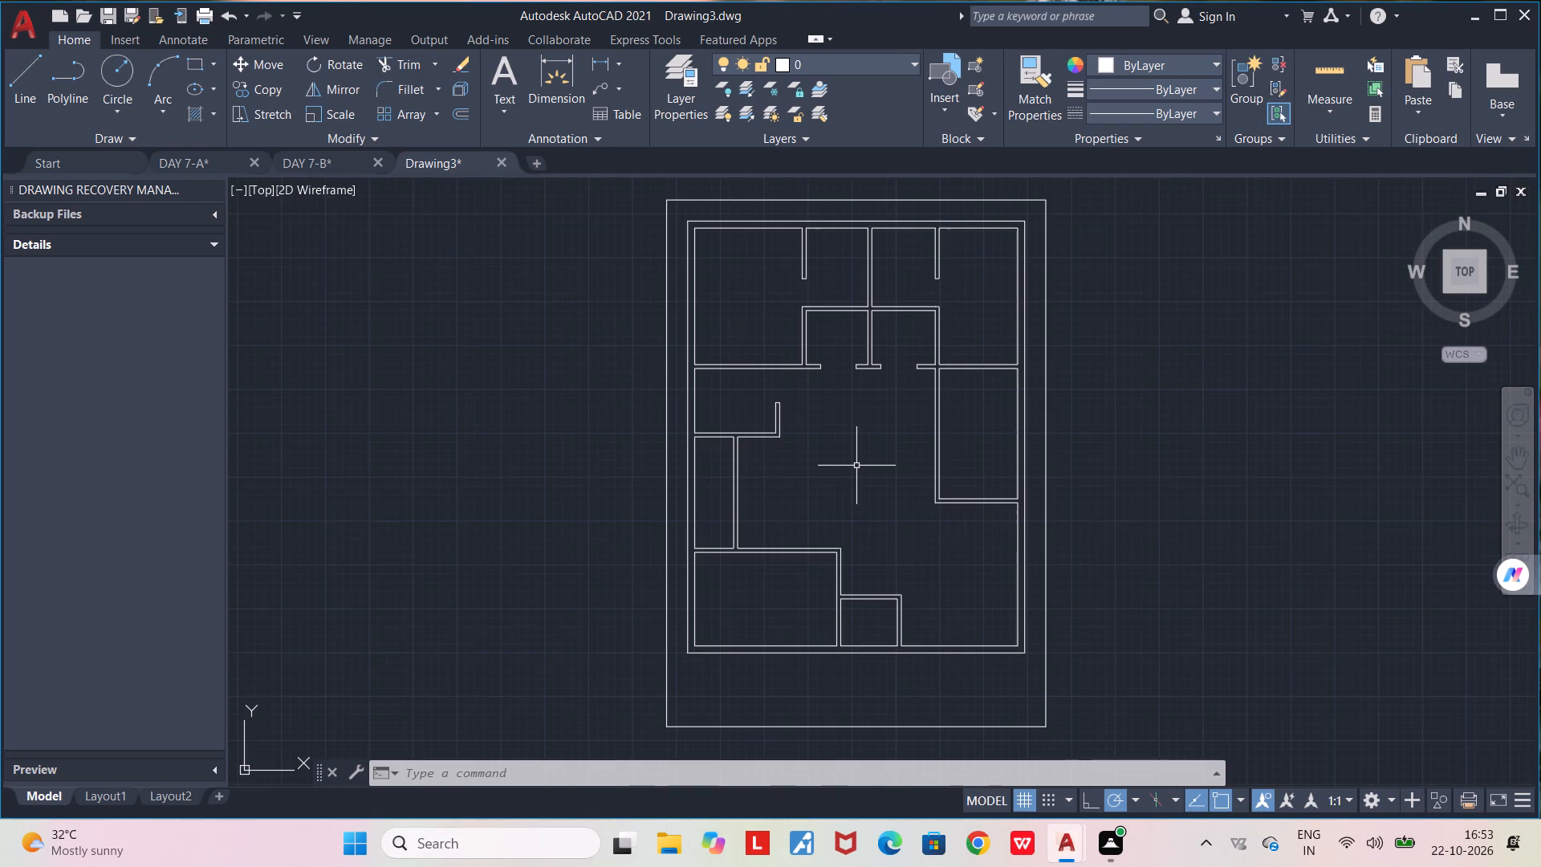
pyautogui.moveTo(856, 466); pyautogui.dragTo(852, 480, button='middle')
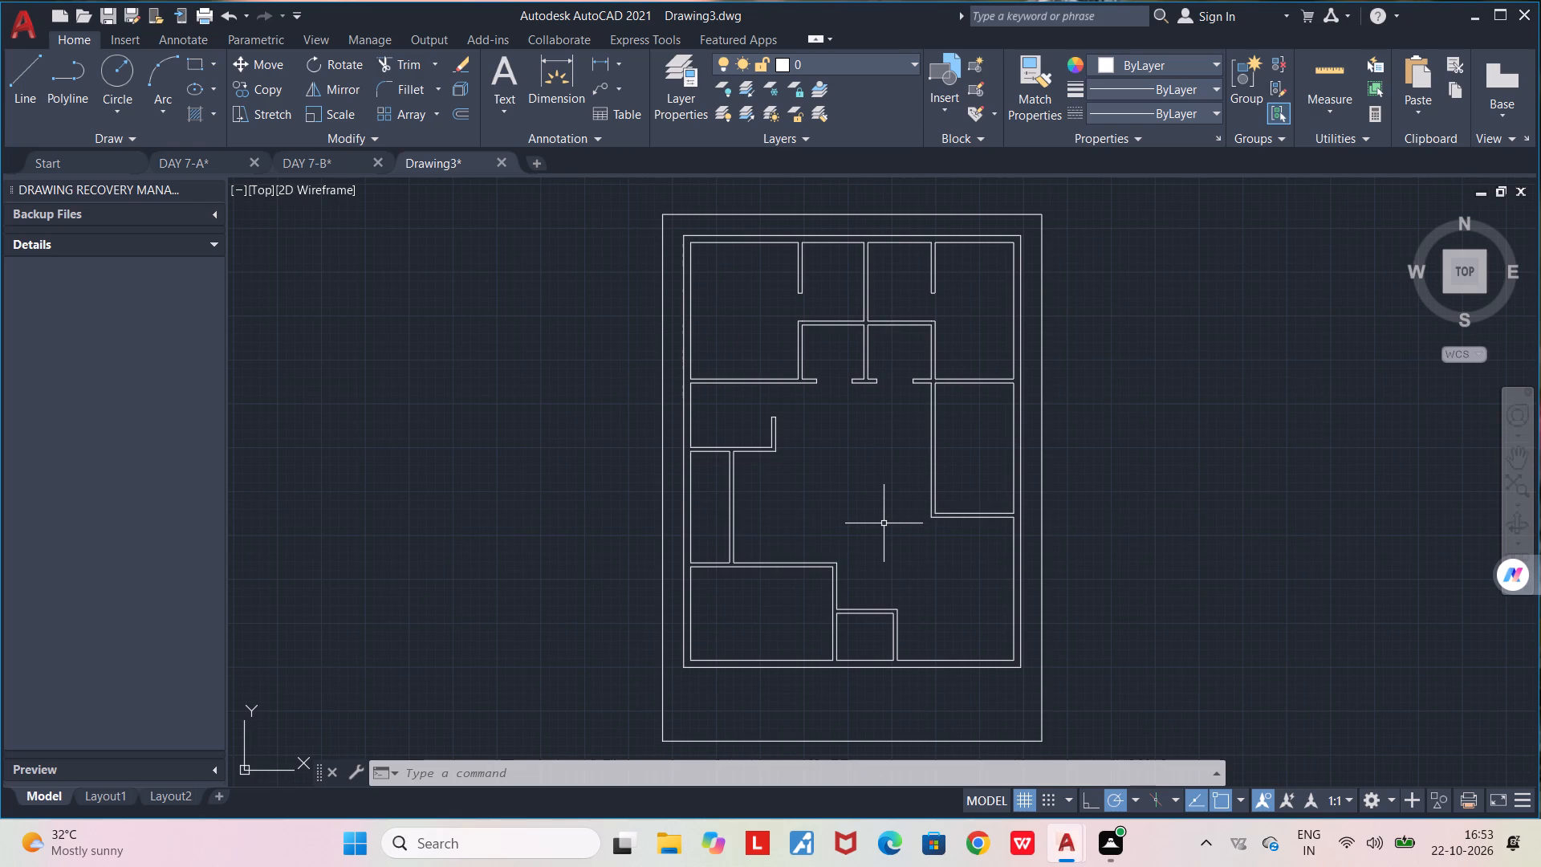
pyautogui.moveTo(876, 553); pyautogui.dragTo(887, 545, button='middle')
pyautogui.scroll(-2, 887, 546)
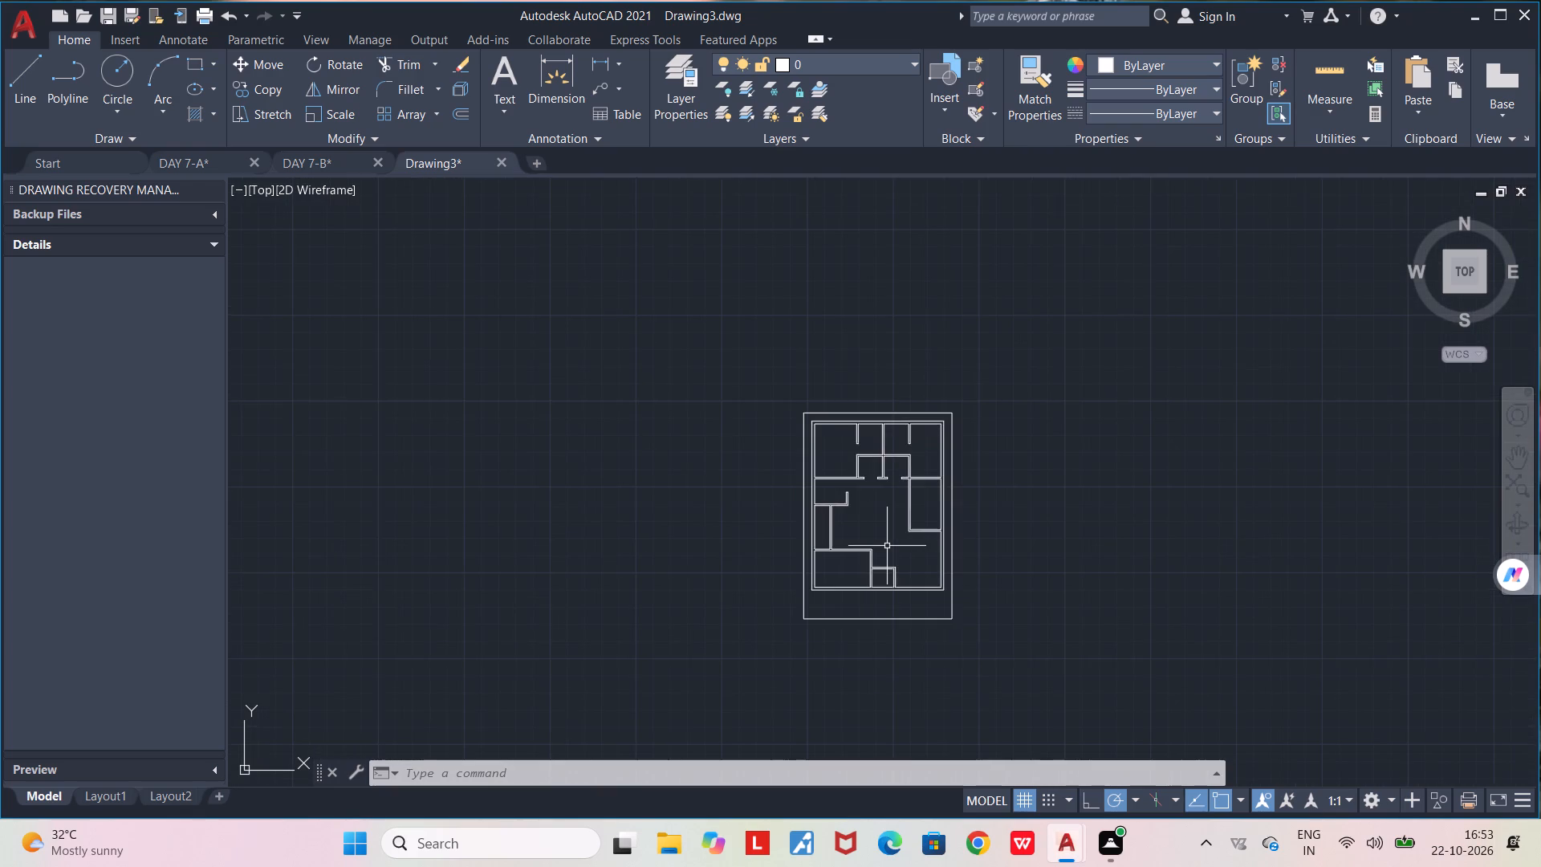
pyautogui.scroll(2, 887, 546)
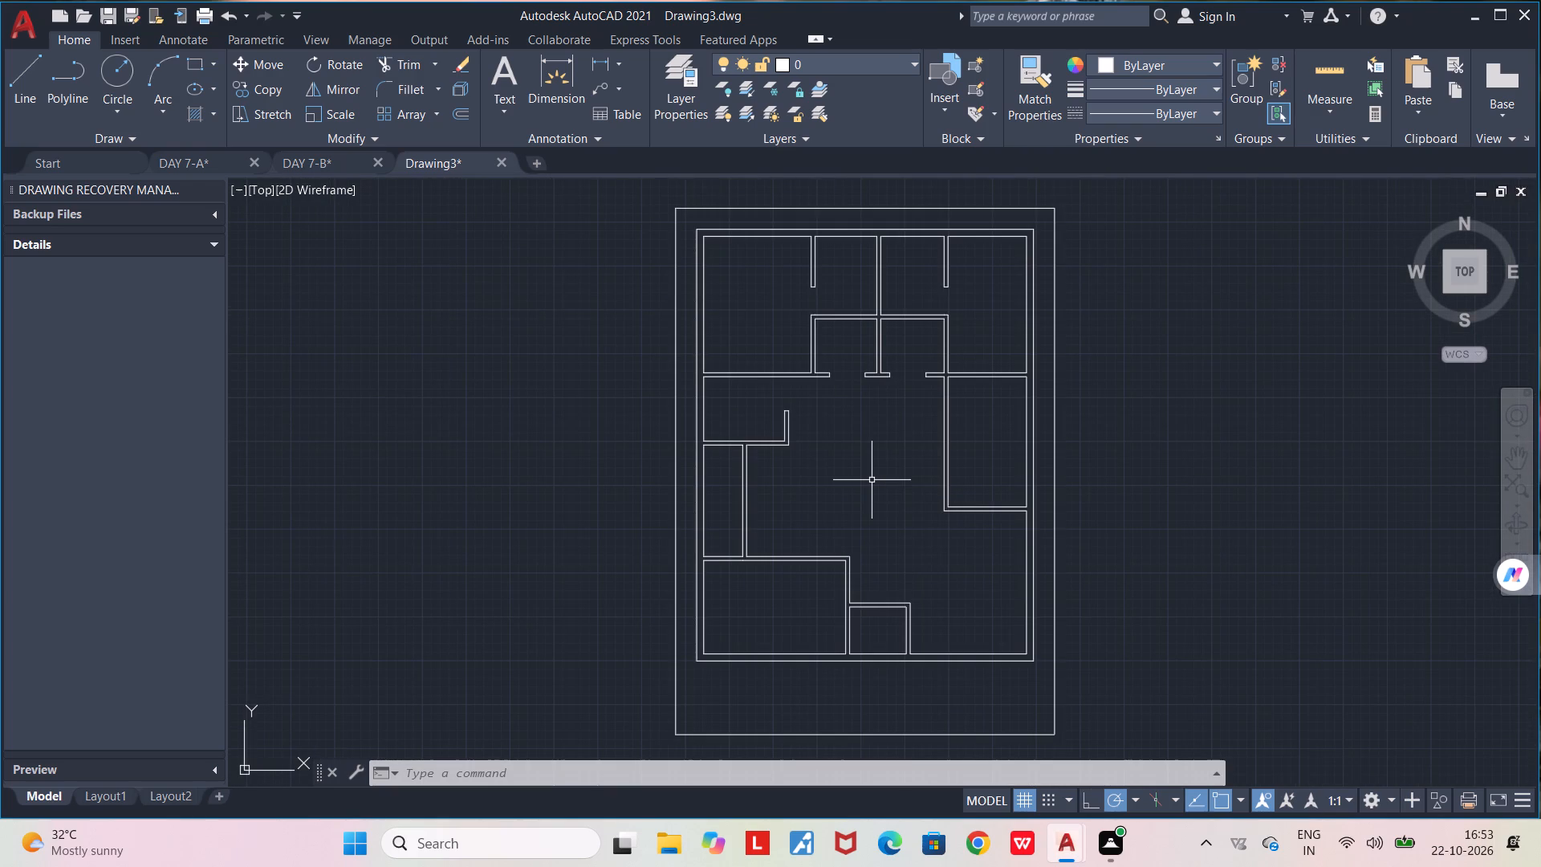
# Examine the door openings and partition junctions below the two upper central rooms, and review the whole floor plan.
pyautogui.scroll(2, 868, 424)
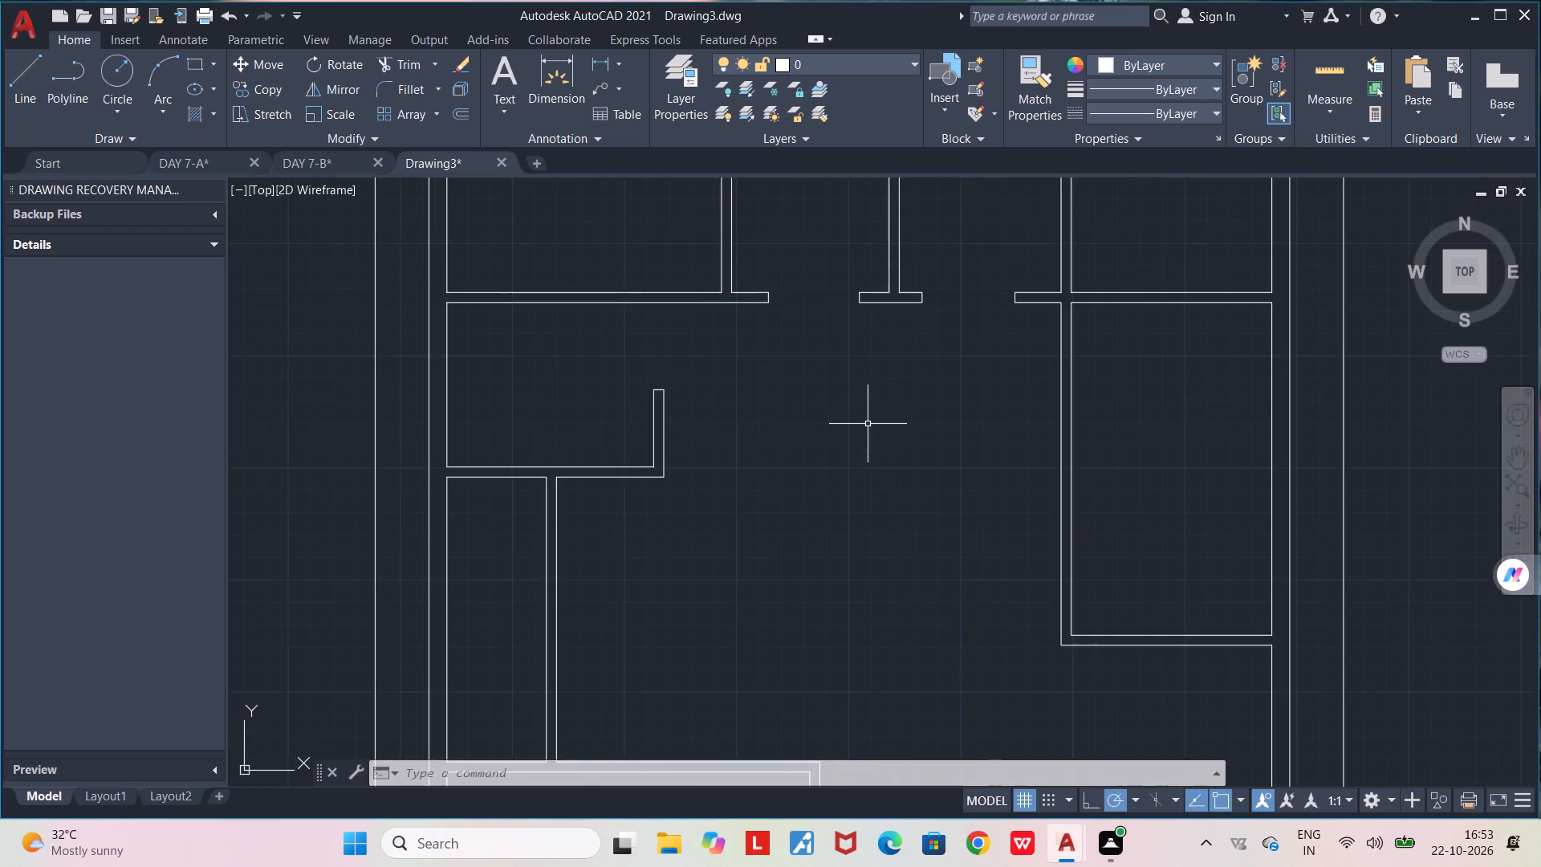
pyautogui.moveTo(880, 430); pyautogui.dragTo(895, 517, button='middle')
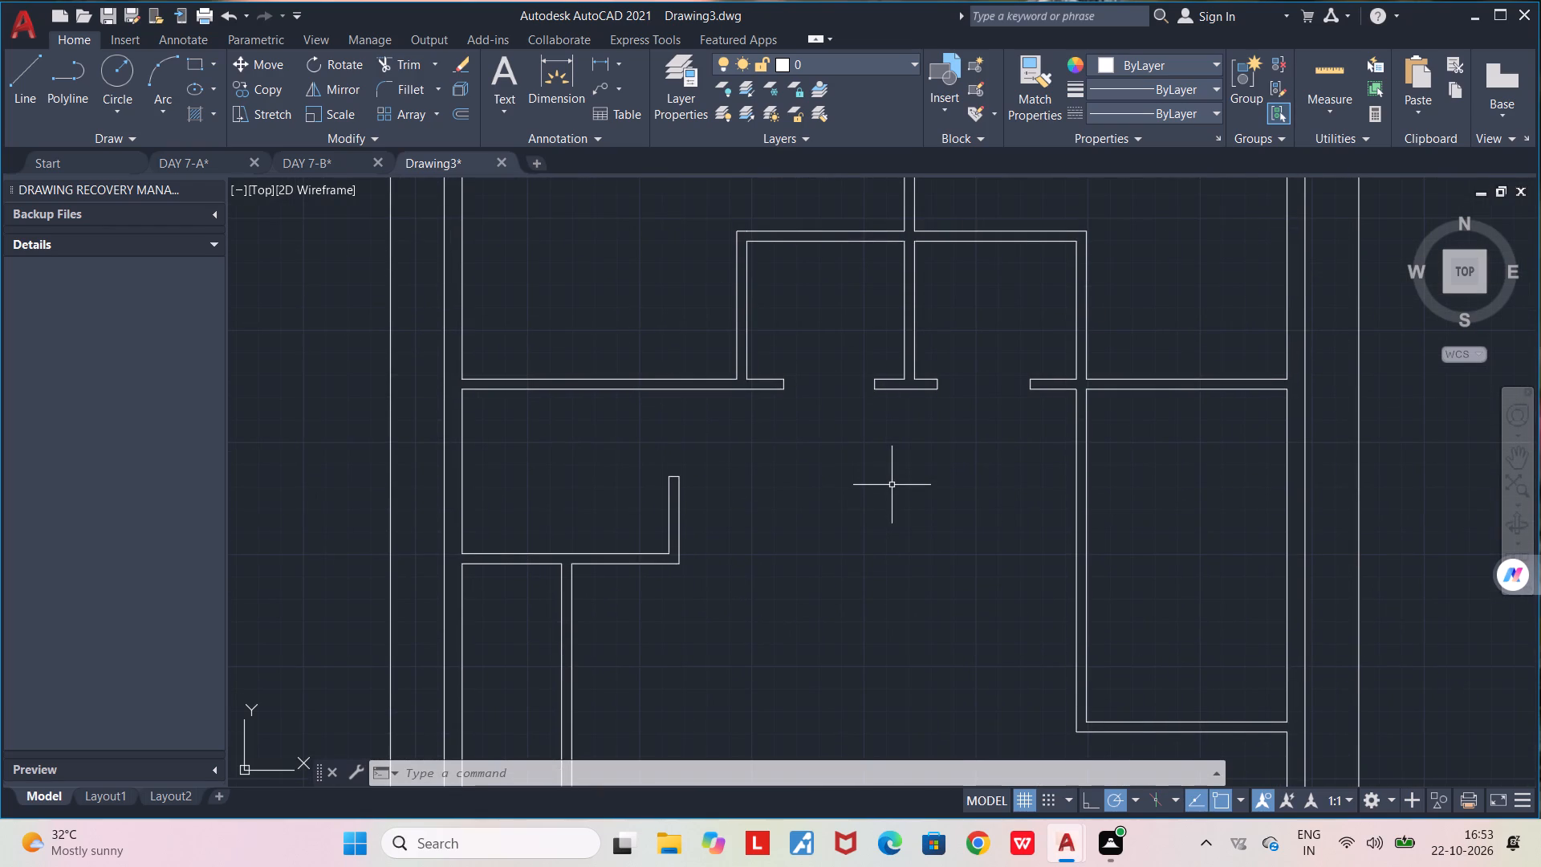
pyautogui.scroll(-2, 892, 485)
pyautogui.scroll(1, 875, 458)
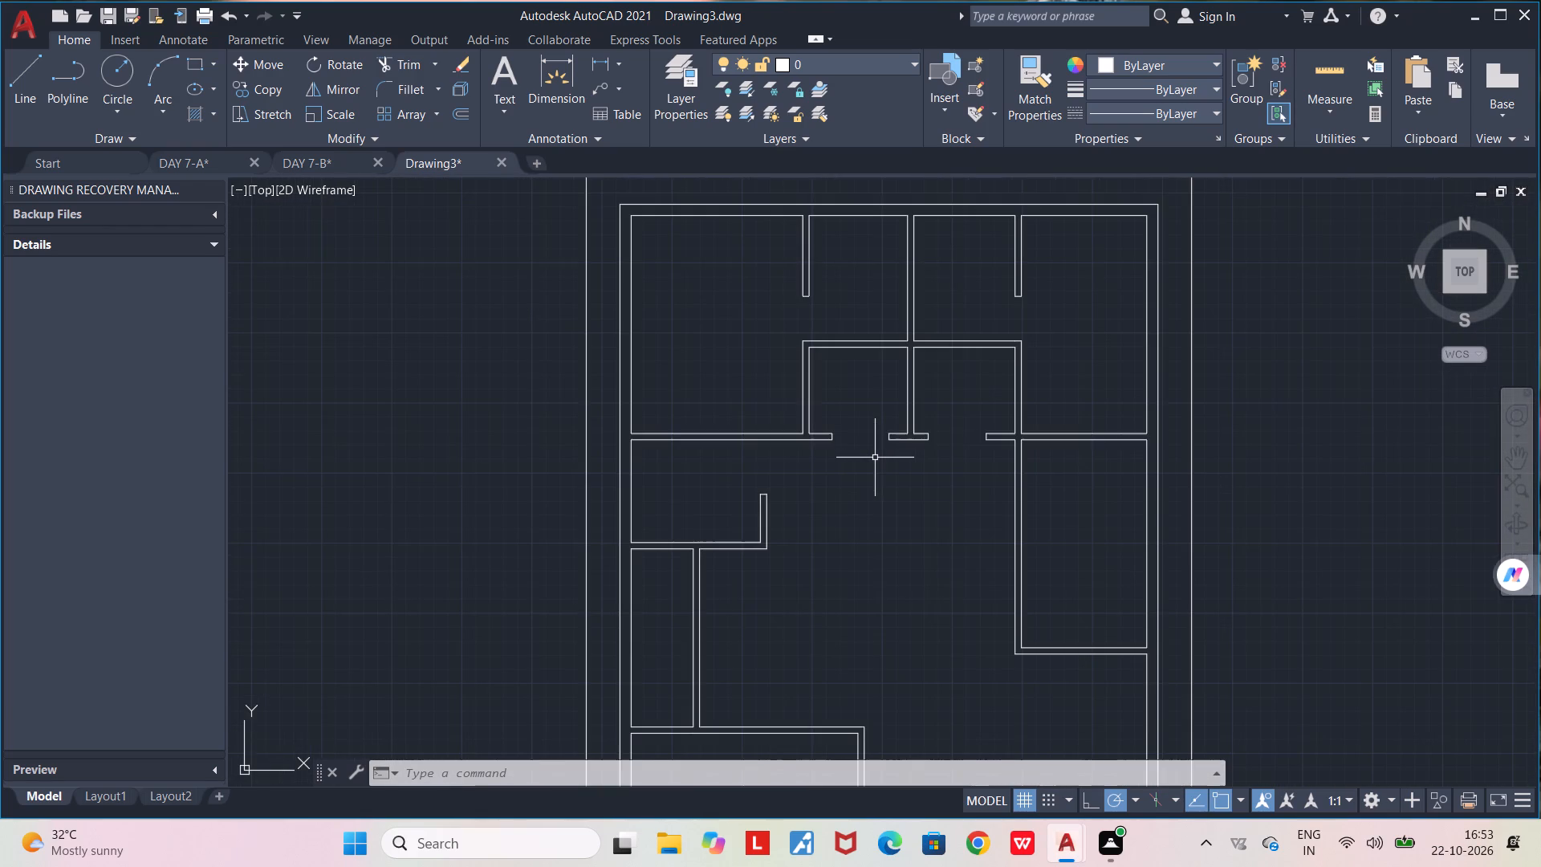
pyautogui.scroll(3, 897, 442)
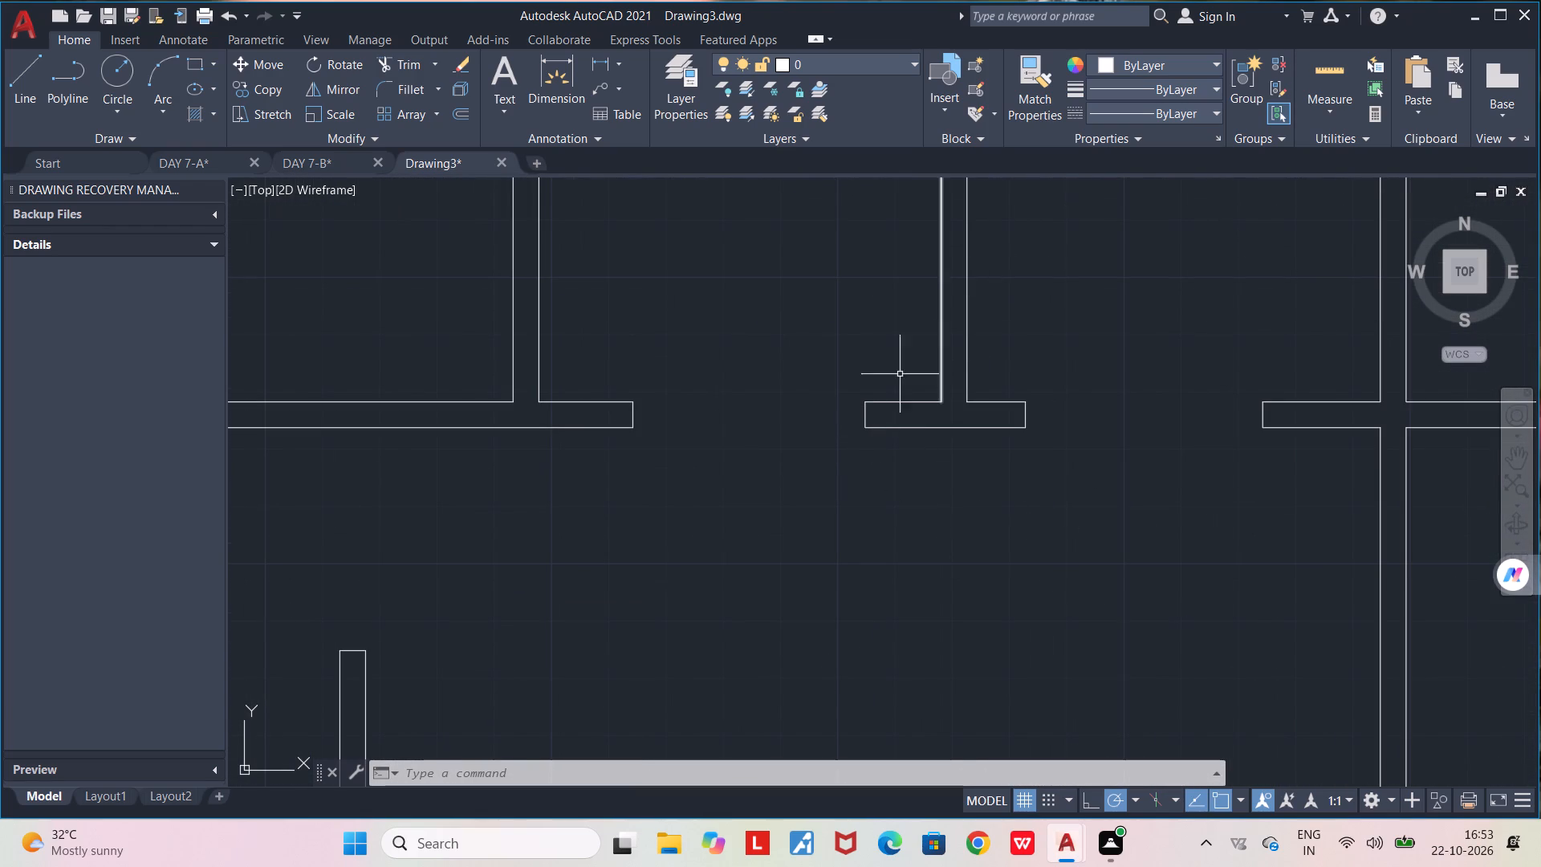
pyautogui.scroll(-2, 868, 369)
pyautogui.moveTo(863, 336); pyautogui.dragTo(882, 364, button='middle')
pyautogui.scroll(-2, 882, 364)
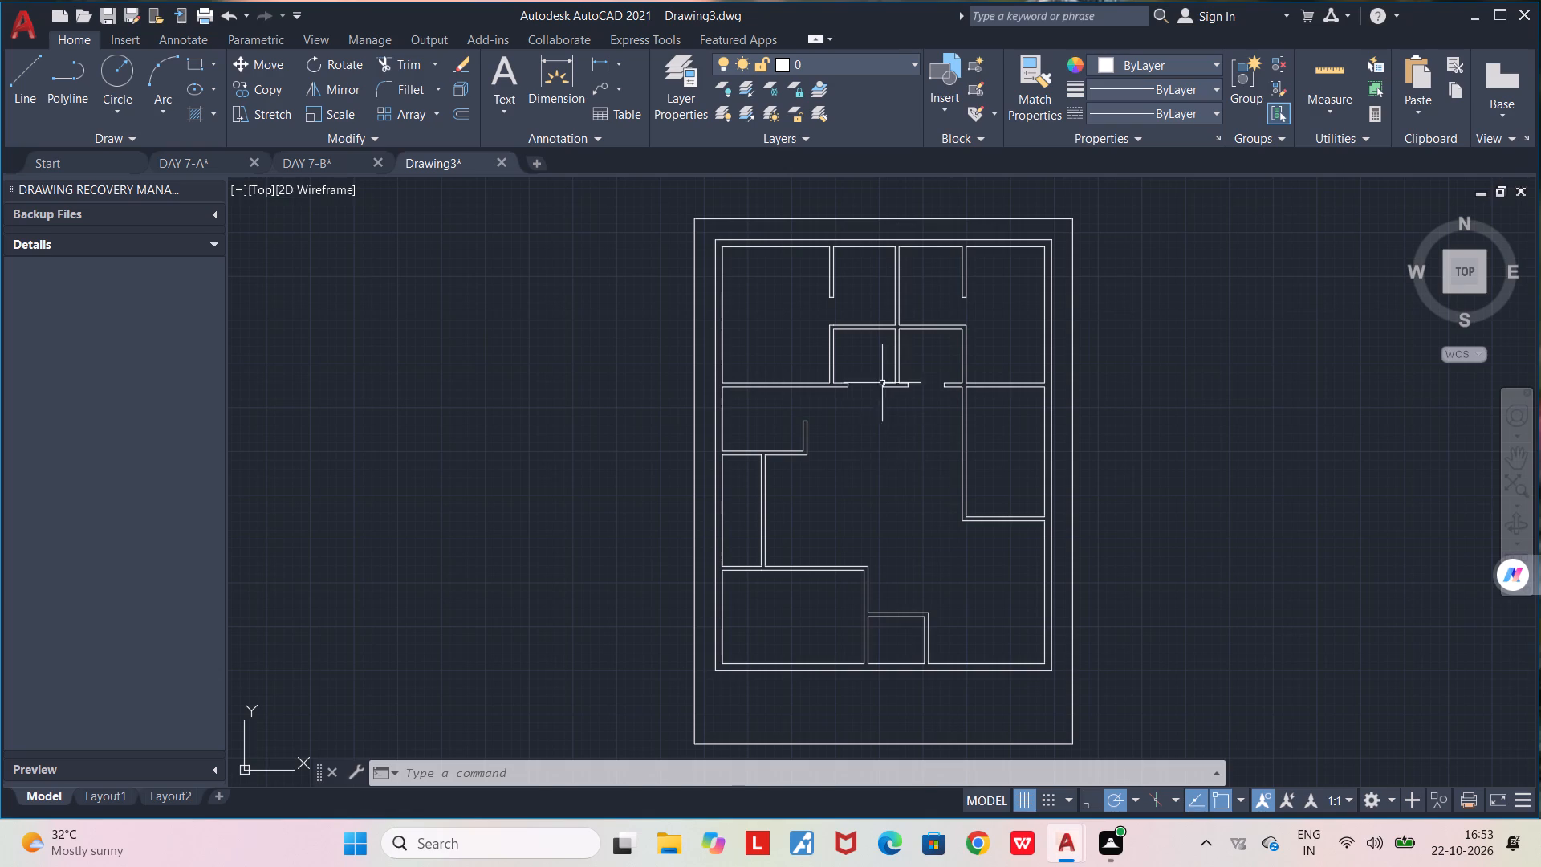
pyautogui.scroll(4, 885, 374)
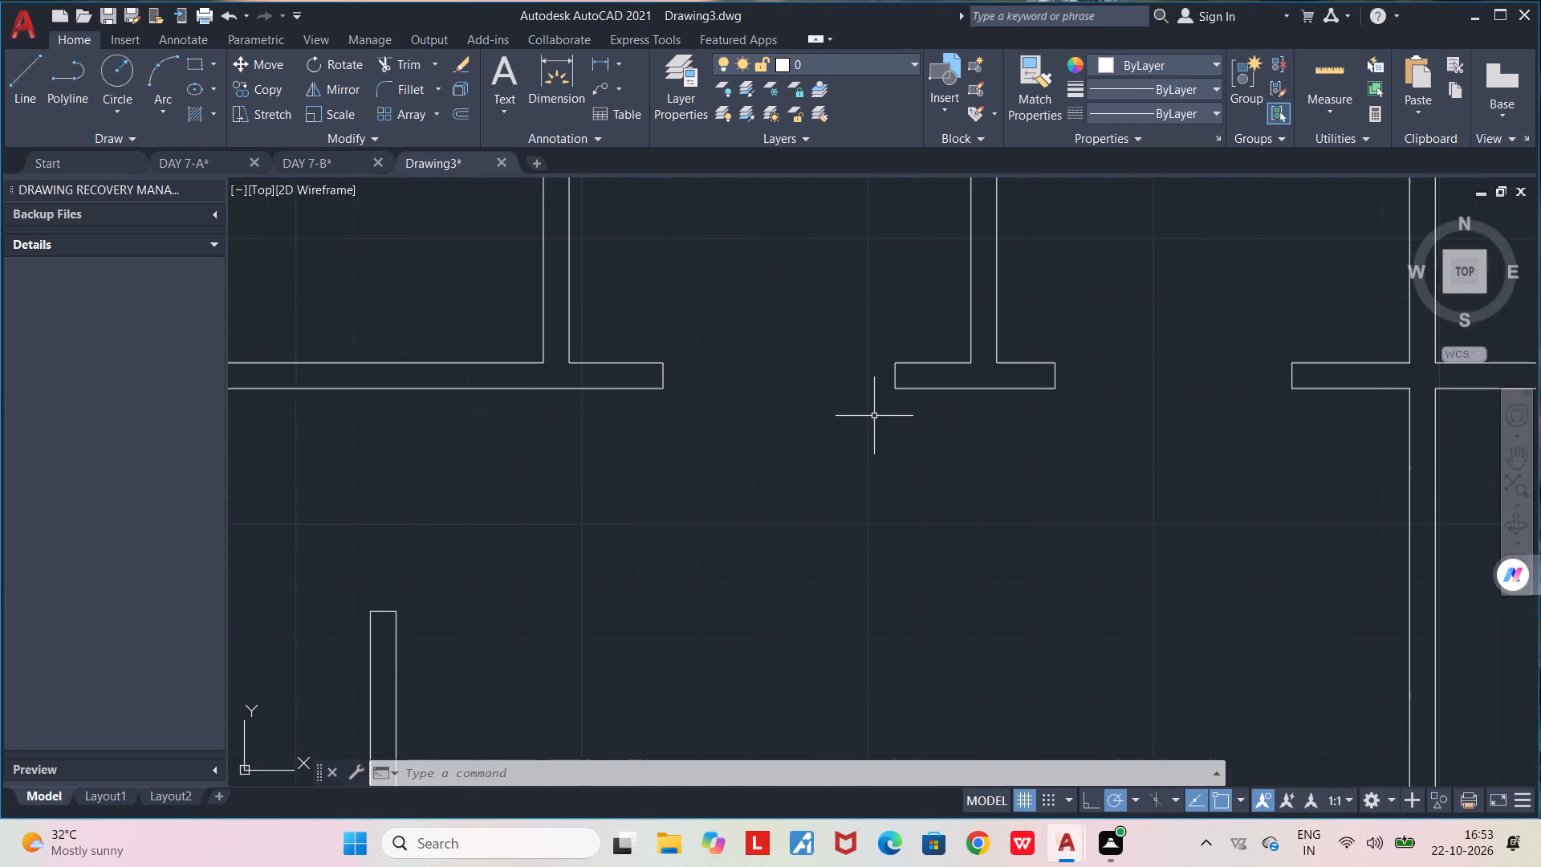
pyautogui.scroll(-4, 874, 416)
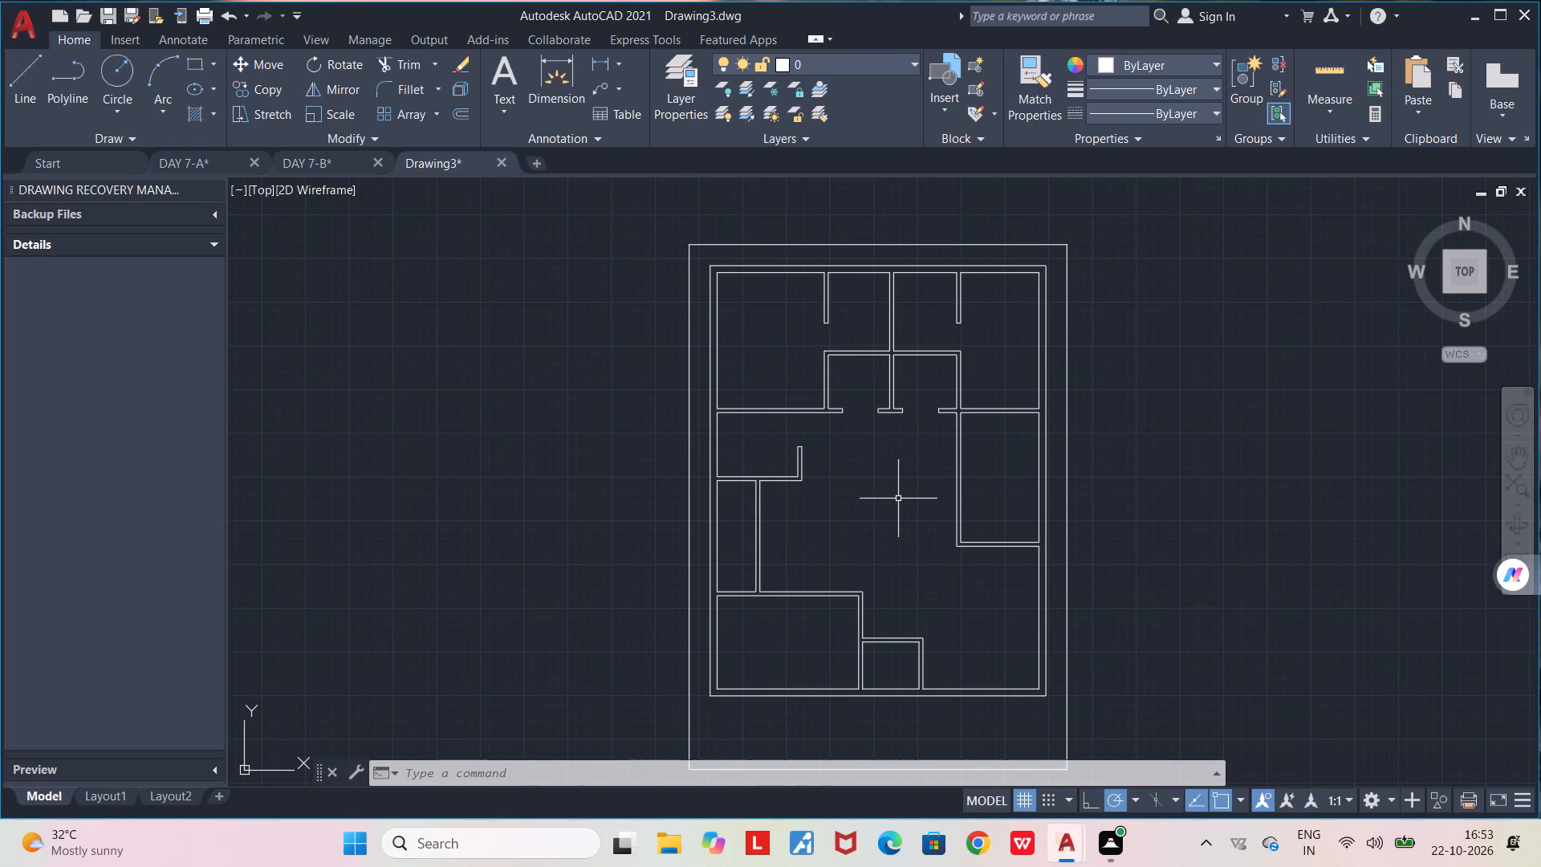
pyautogui.scroll(-2, 898, 499)
pyautogui.scroll(2, 895, 499)
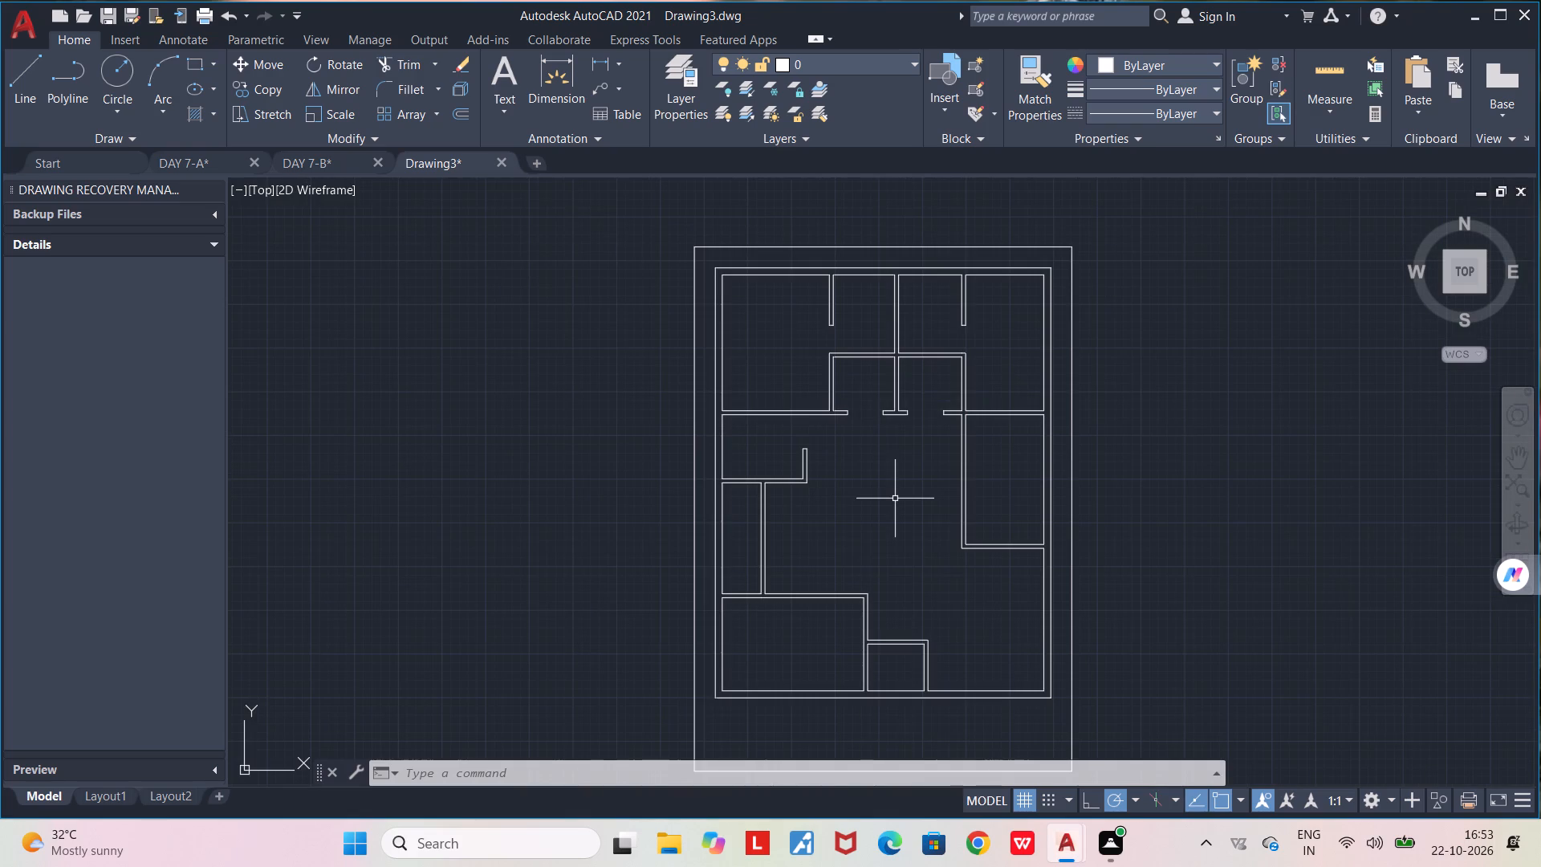
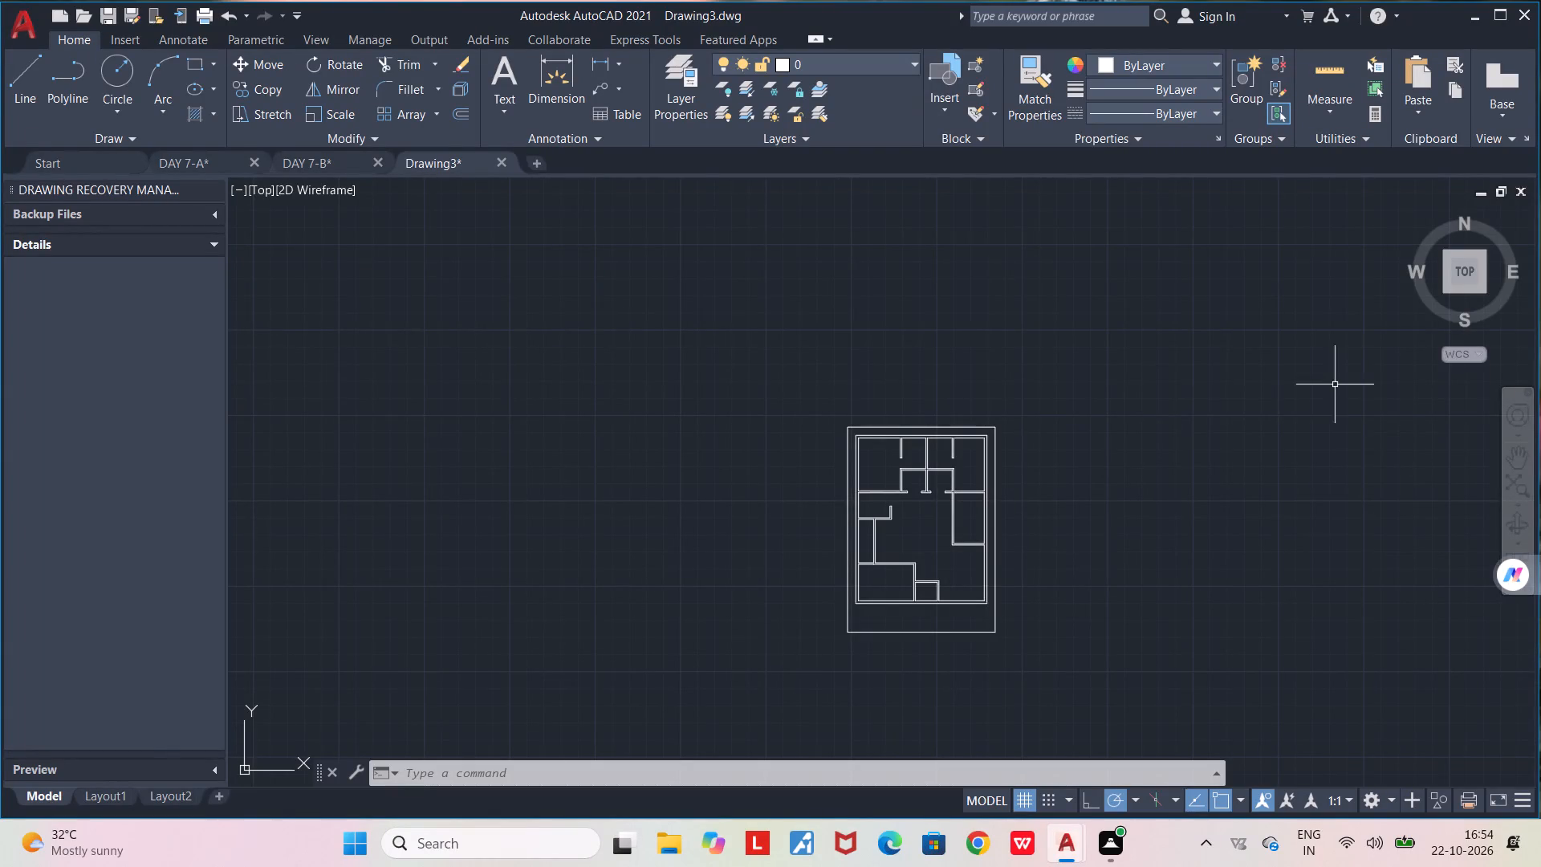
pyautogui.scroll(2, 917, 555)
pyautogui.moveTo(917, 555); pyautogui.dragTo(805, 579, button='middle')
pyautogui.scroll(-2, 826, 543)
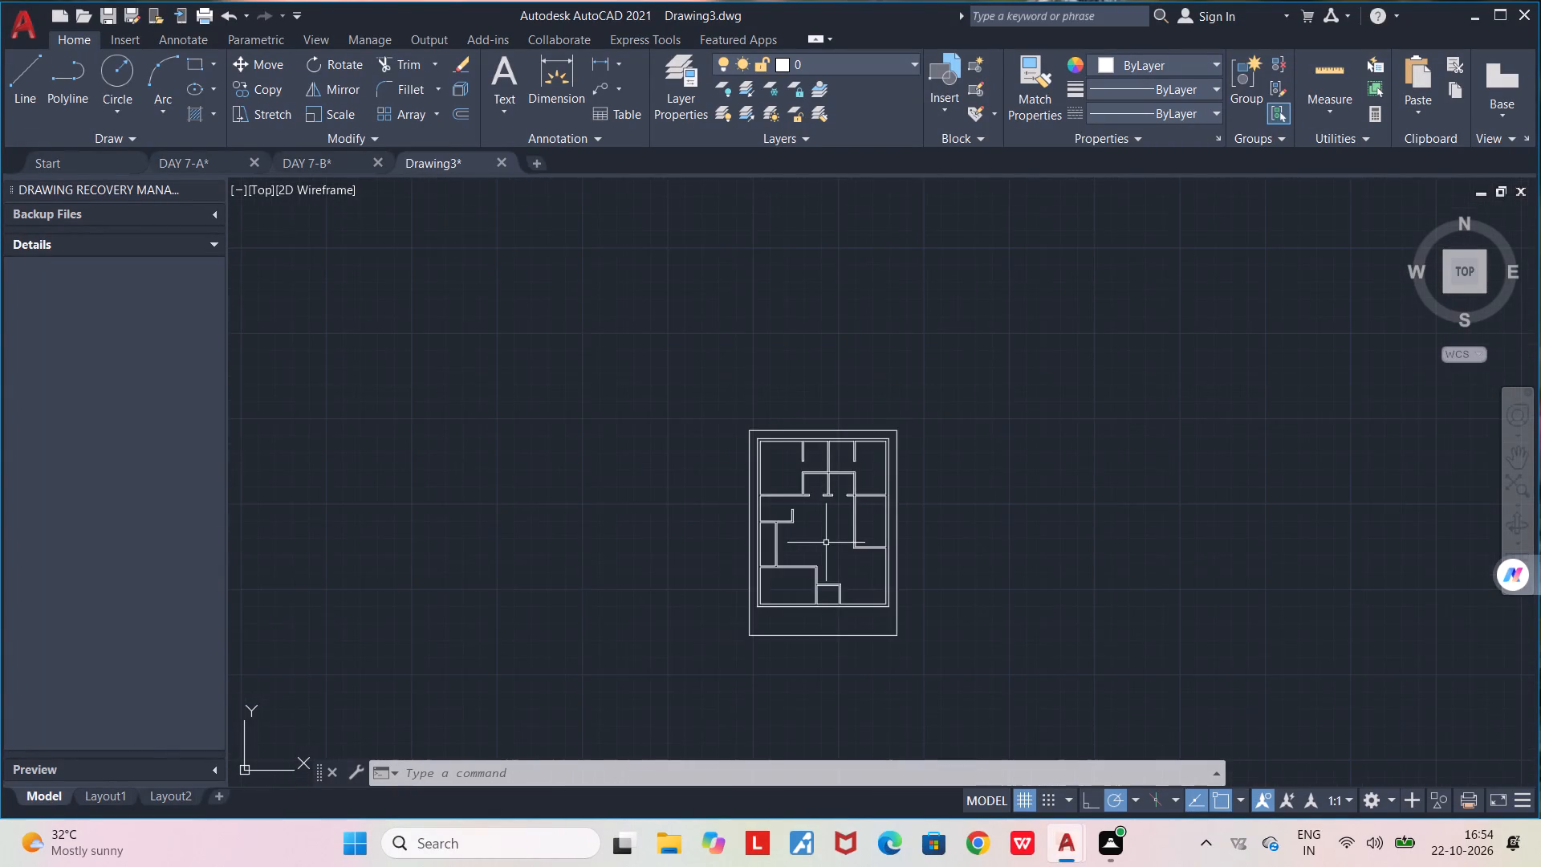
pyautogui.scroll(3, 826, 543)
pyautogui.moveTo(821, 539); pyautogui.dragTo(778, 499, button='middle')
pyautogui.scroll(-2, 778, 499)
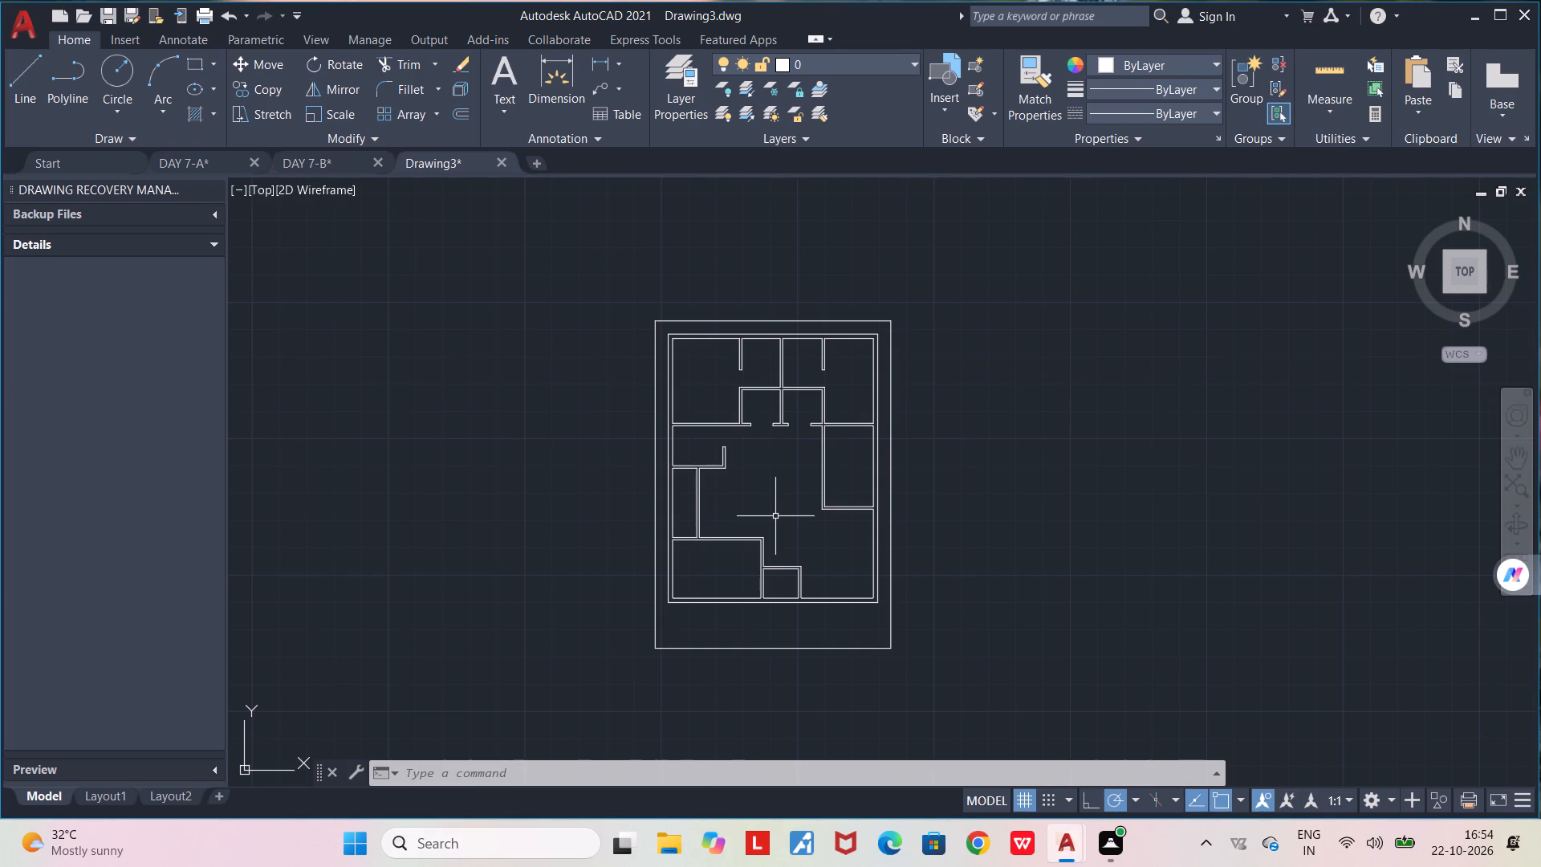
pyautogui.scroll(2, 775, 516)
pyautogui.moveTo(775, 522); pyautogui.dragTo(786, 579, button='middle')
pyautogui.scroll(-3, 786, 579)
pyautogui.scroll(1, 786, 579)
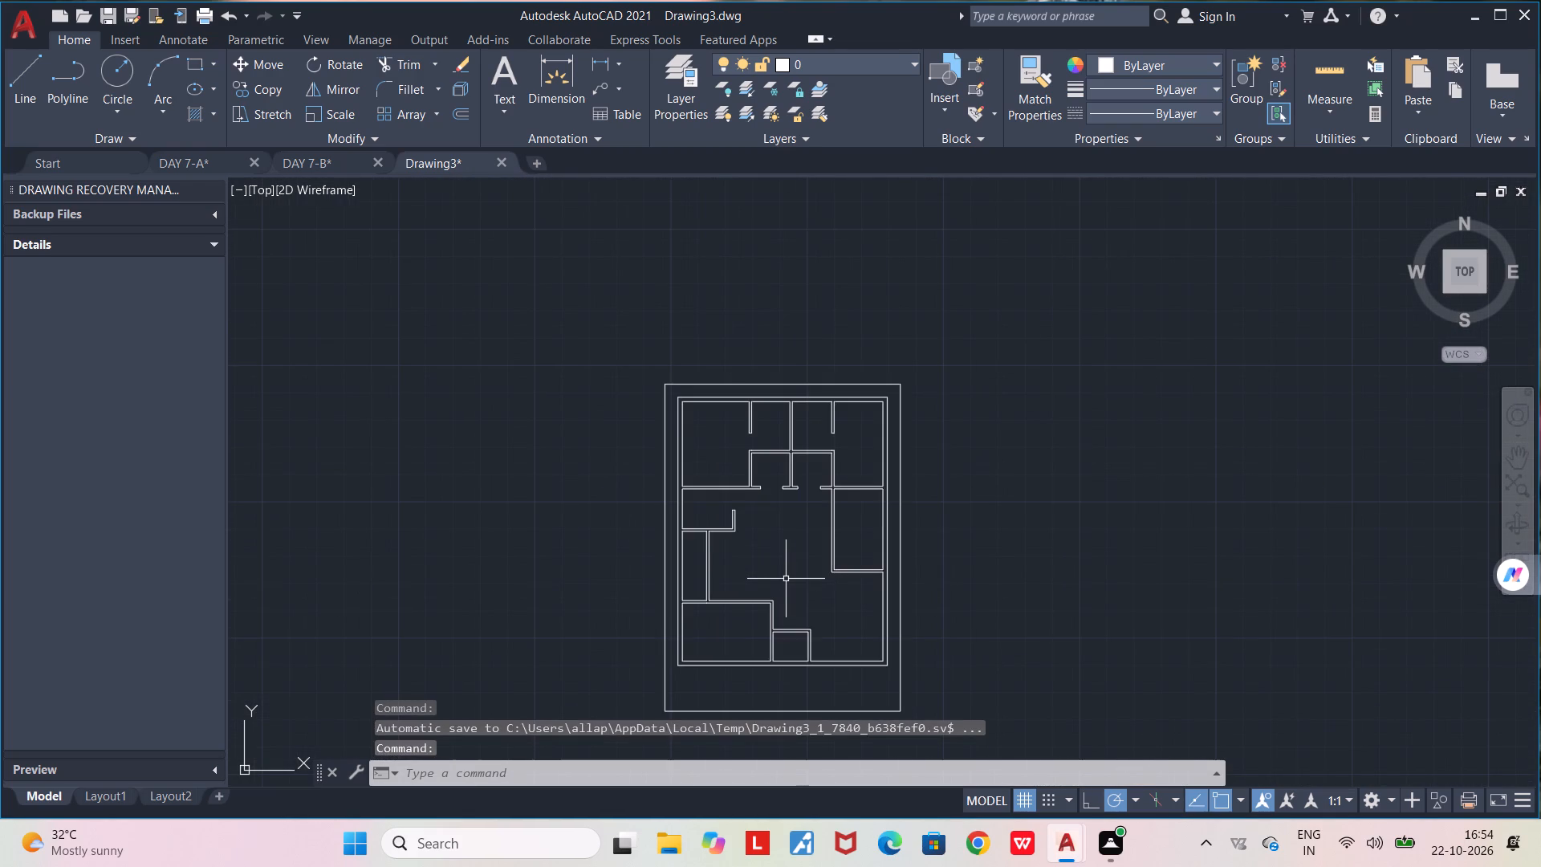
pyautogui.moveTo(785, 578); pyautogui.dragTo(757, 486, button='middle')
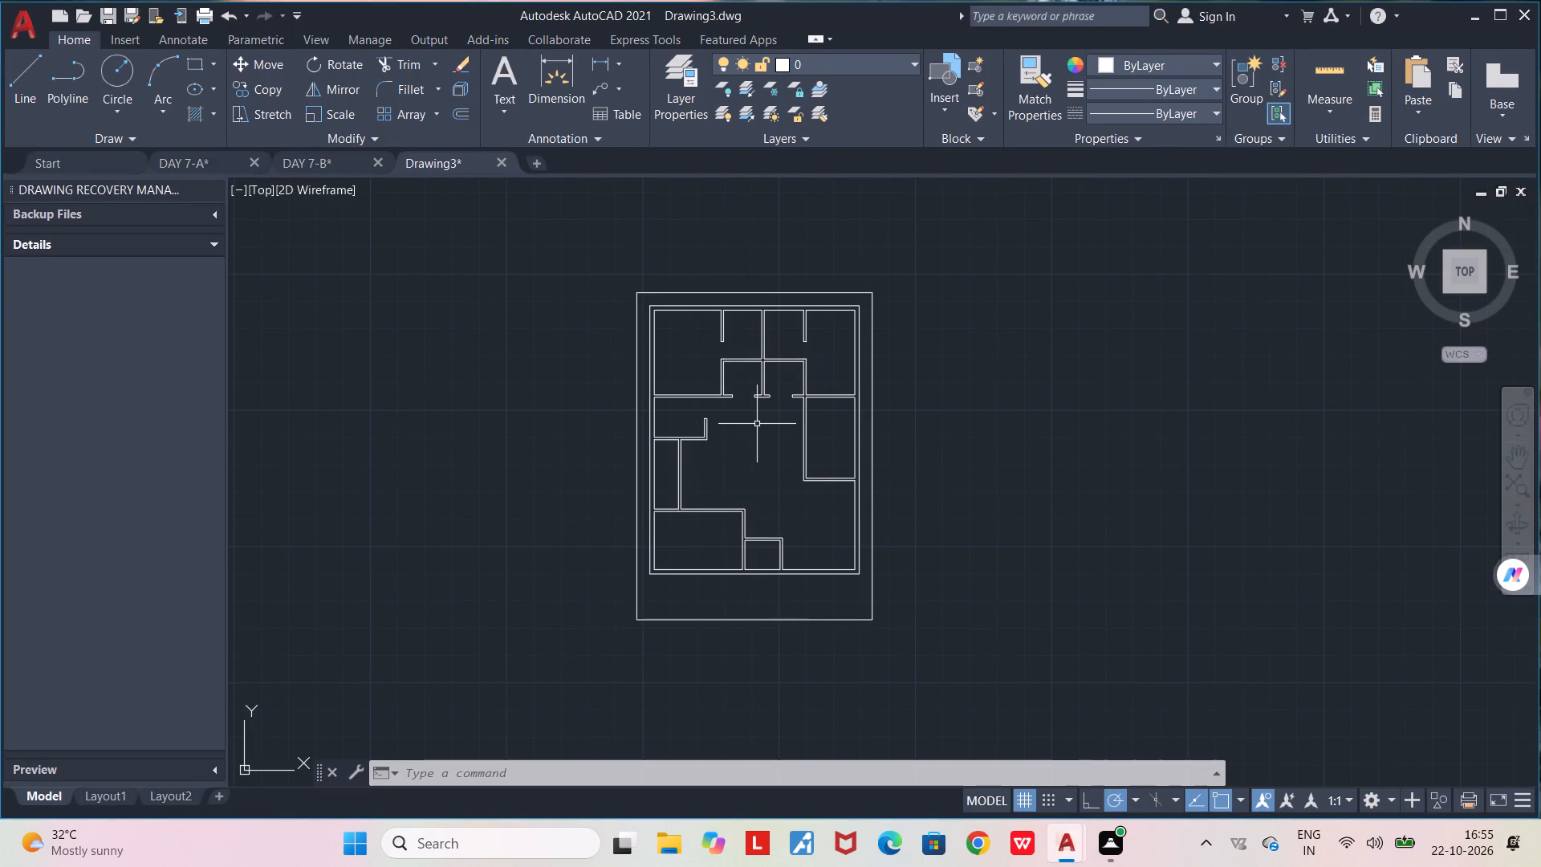
# Draw a window rectangle about 4'-6.7" long across the full thickness of the upper-left room's left outer wall, above its lower partition.
pyautogui.scroll(1, 757, 424)
pyautogui.moveTo(757, 424); pyautogui.dragTo(788, 440, button='middle')
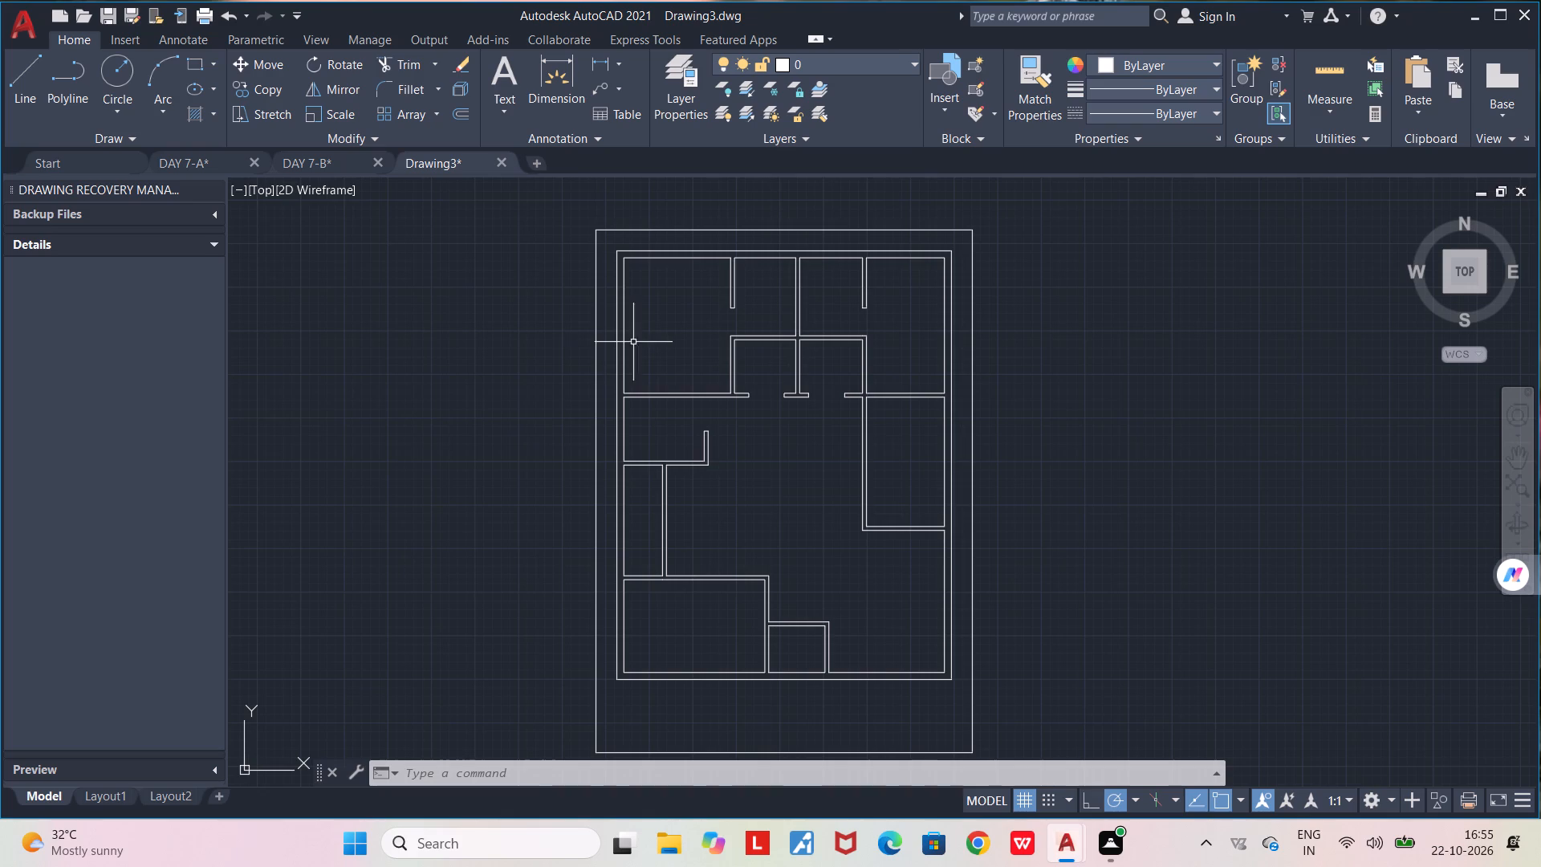
pyautogui.scroll(1, 611, 341)
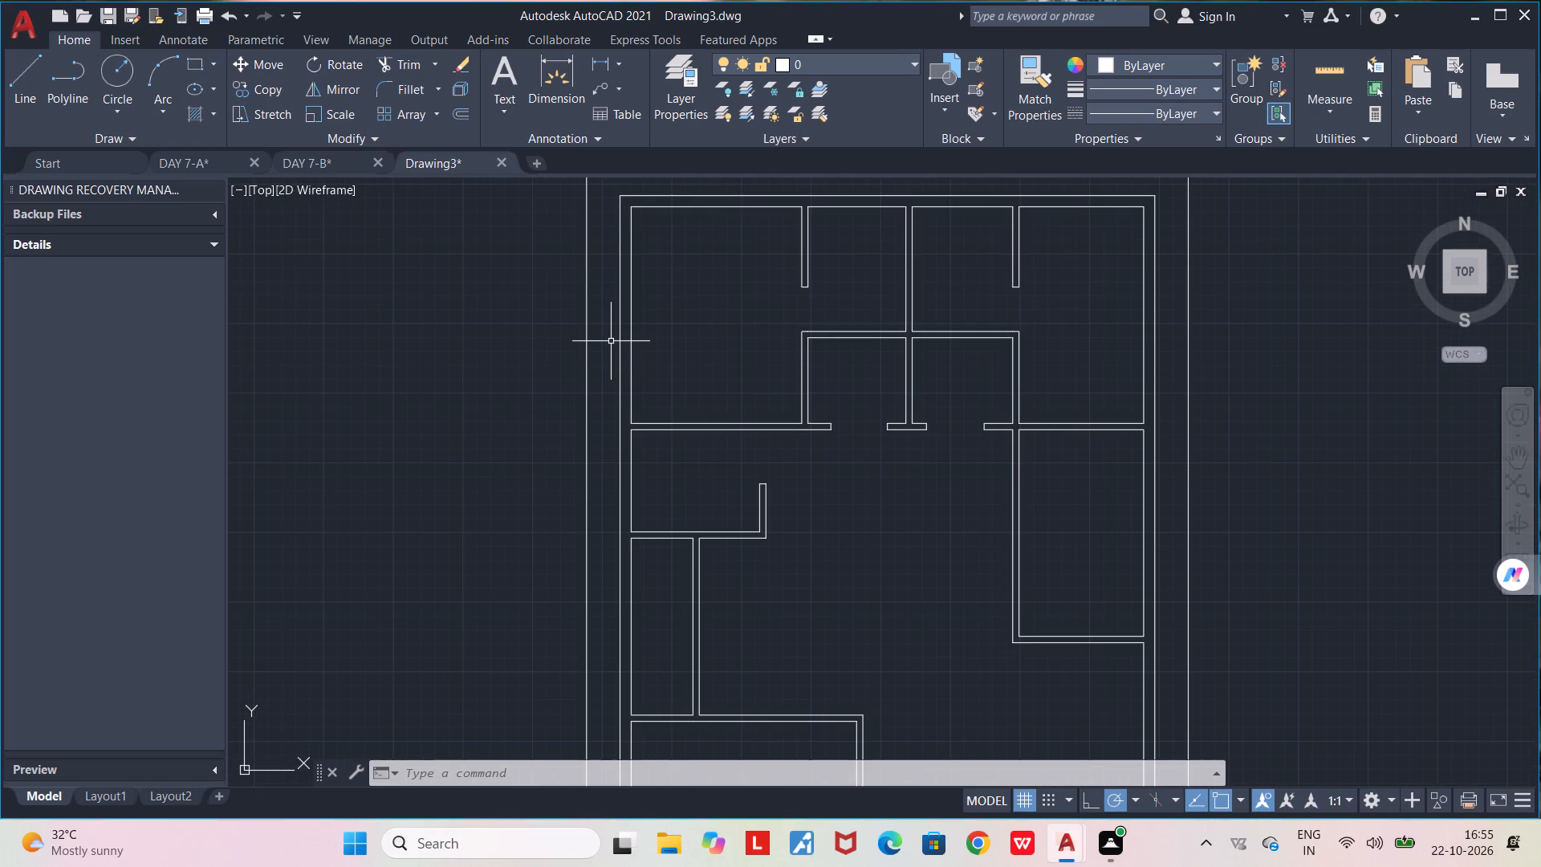
pyautogui.scroll(1, 611, 341)
pyautogui.moveTo(612, 342); pyautogui.dragTo(618, 394, button='middle')
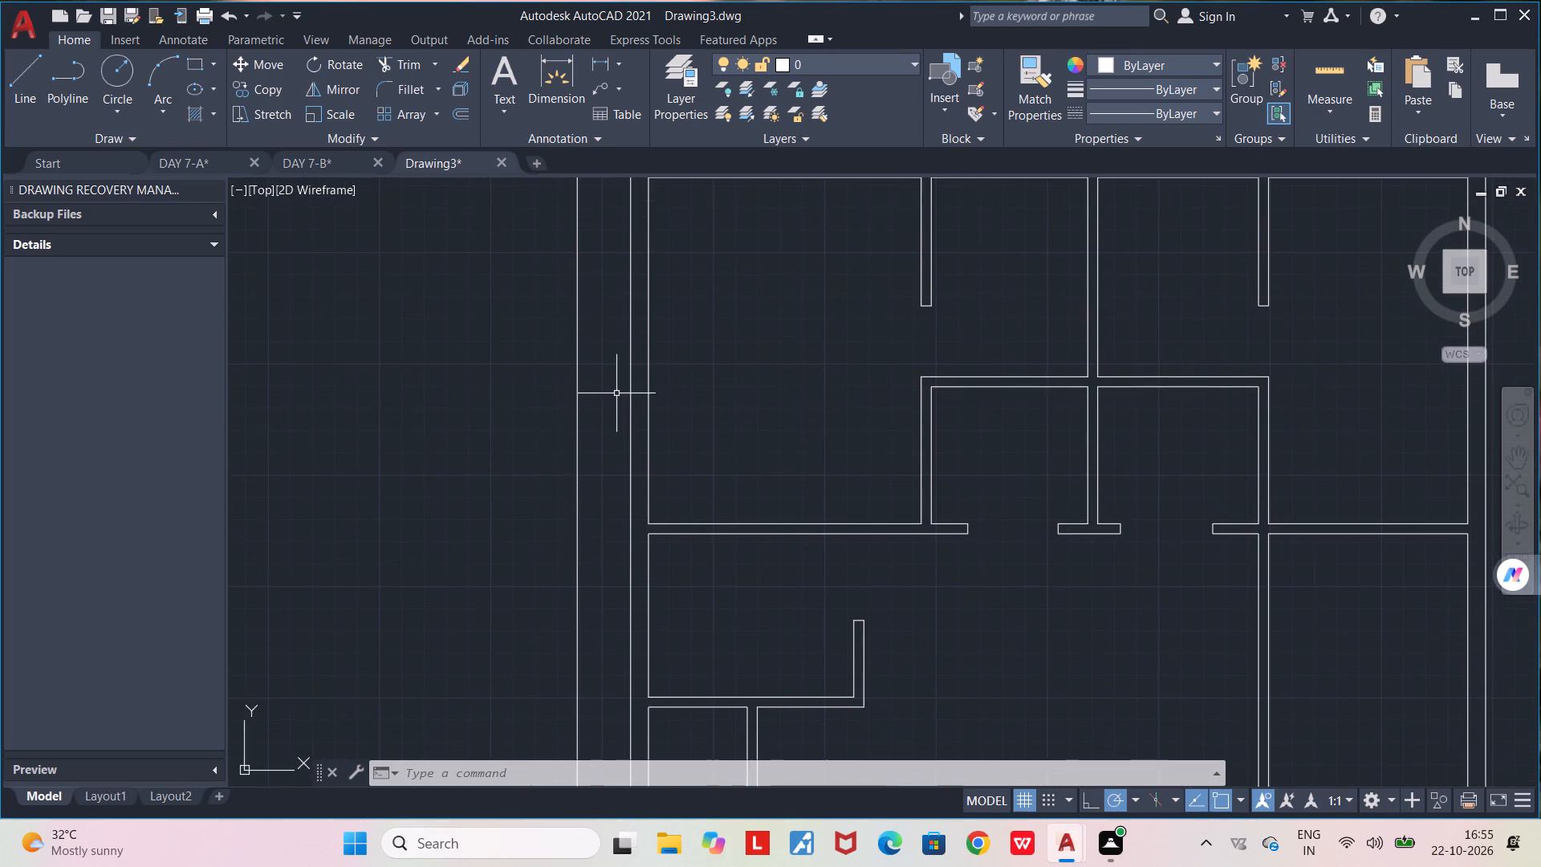
pyautogui.click(187, 60)
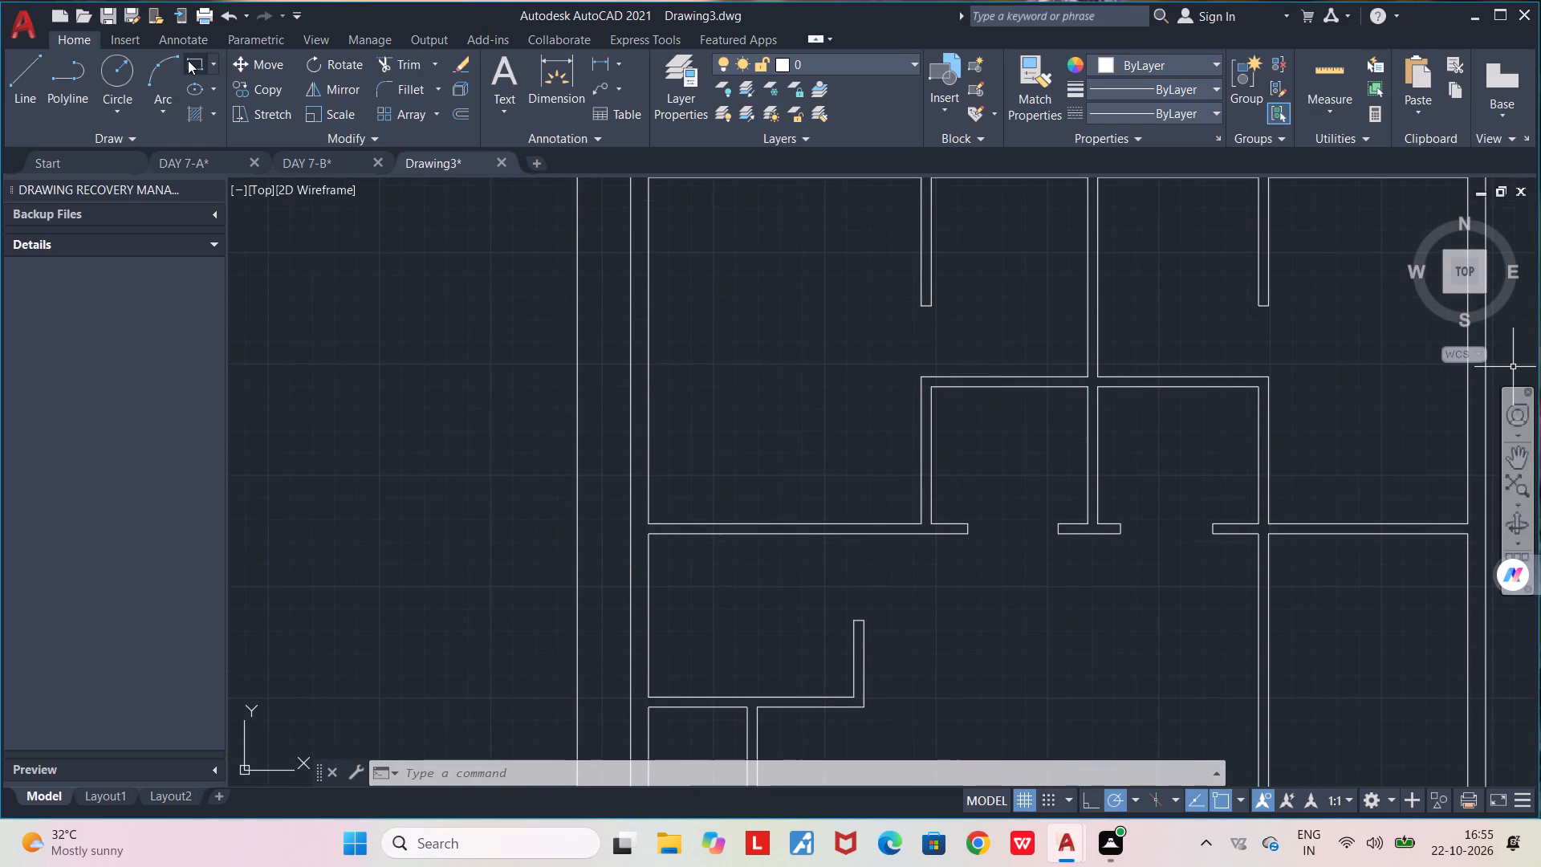
pyautogui.click(631, 363)
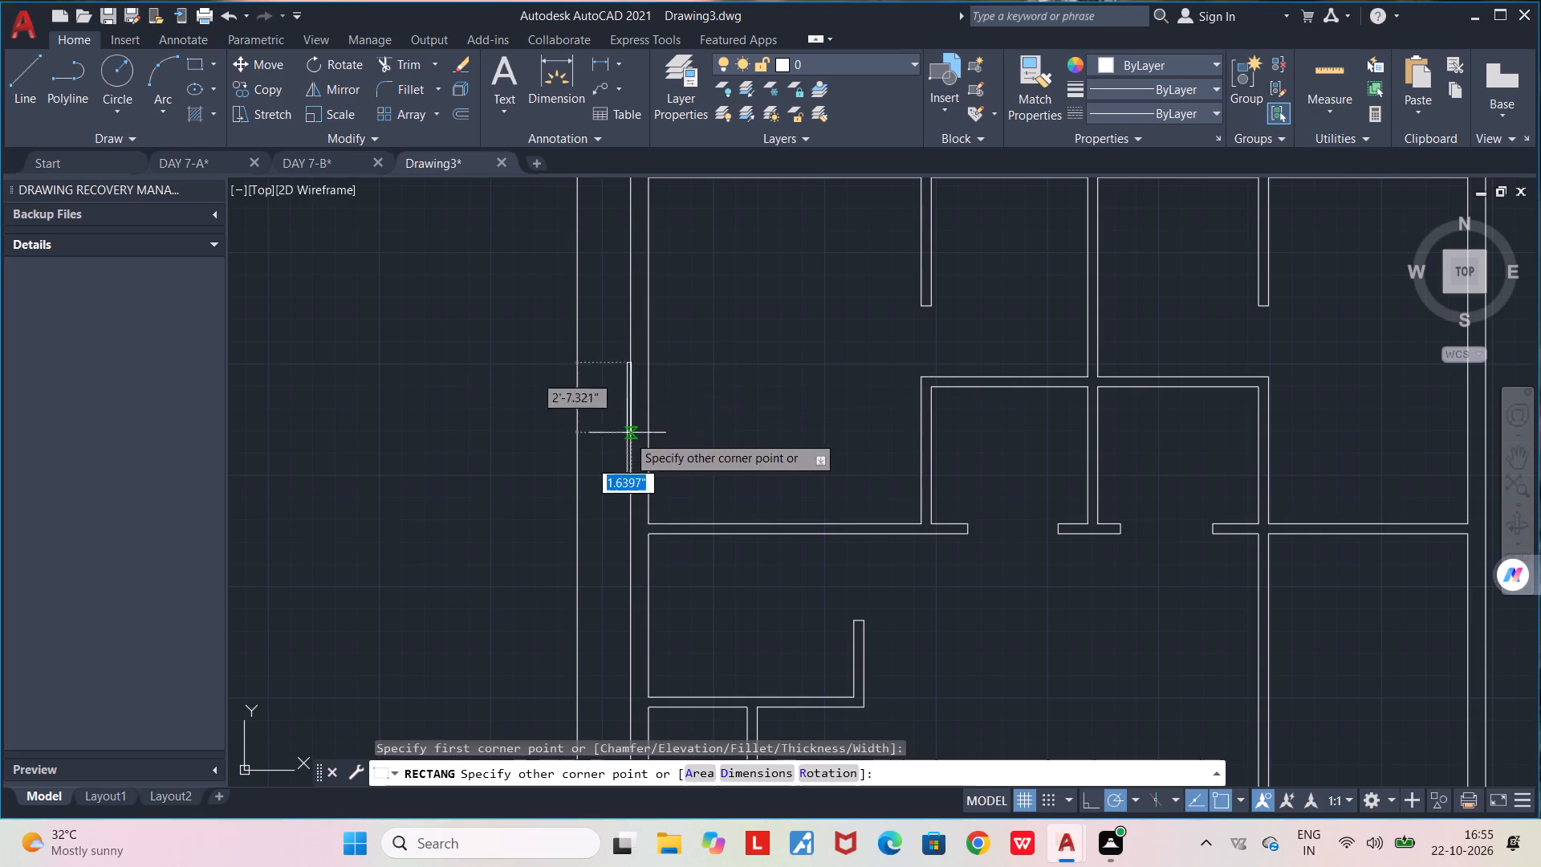
pyautogui.click(649, 485)
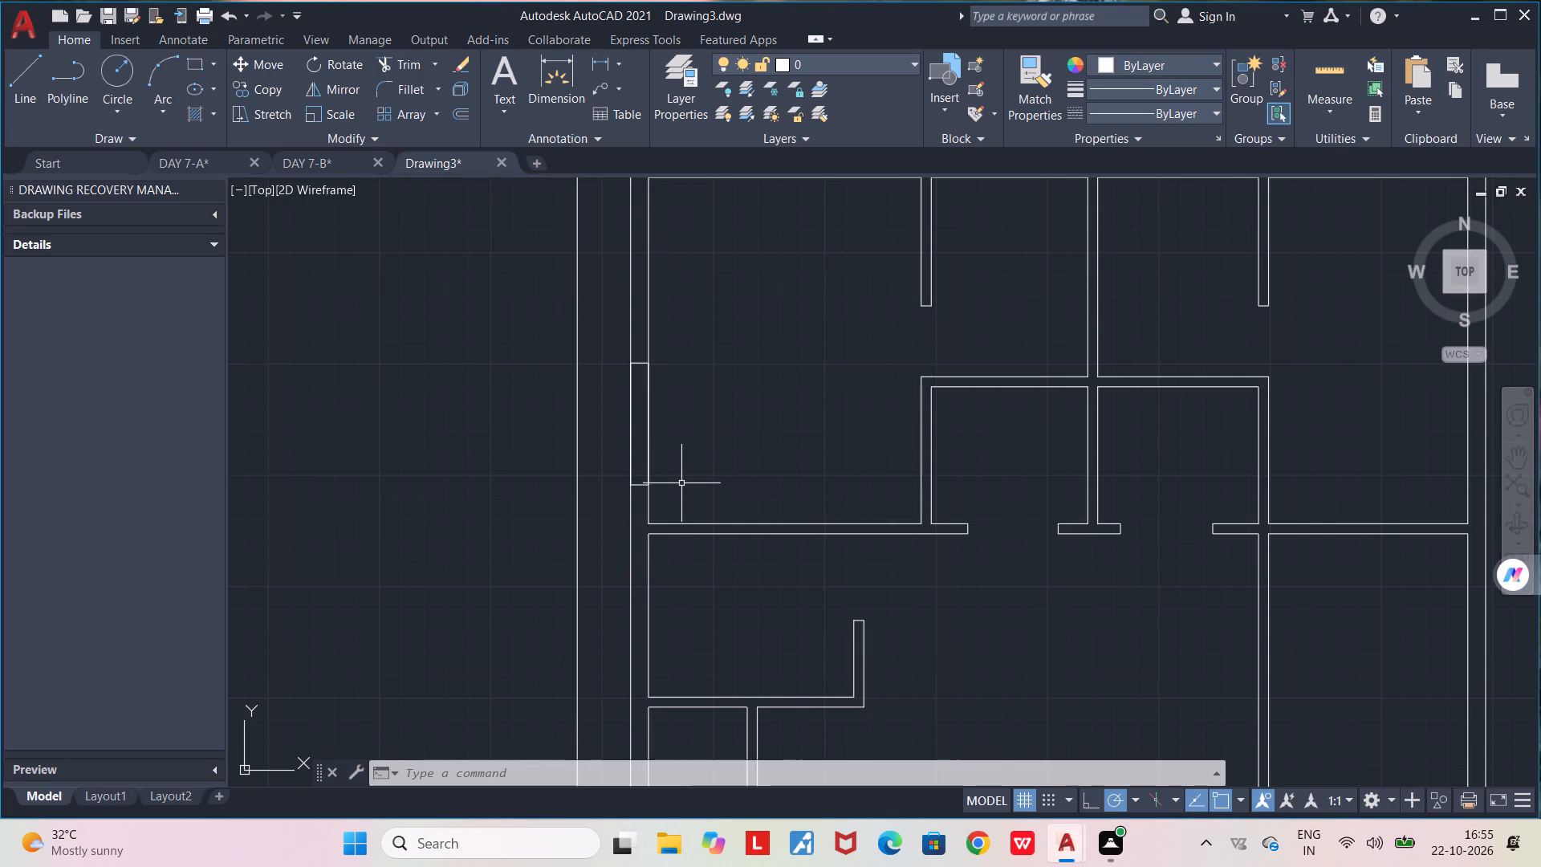
# Draw a line down the centre of the left-wall window, between the midpoints of its two short sides.
pyautogui.press('l')
pyautogui.press('Return')
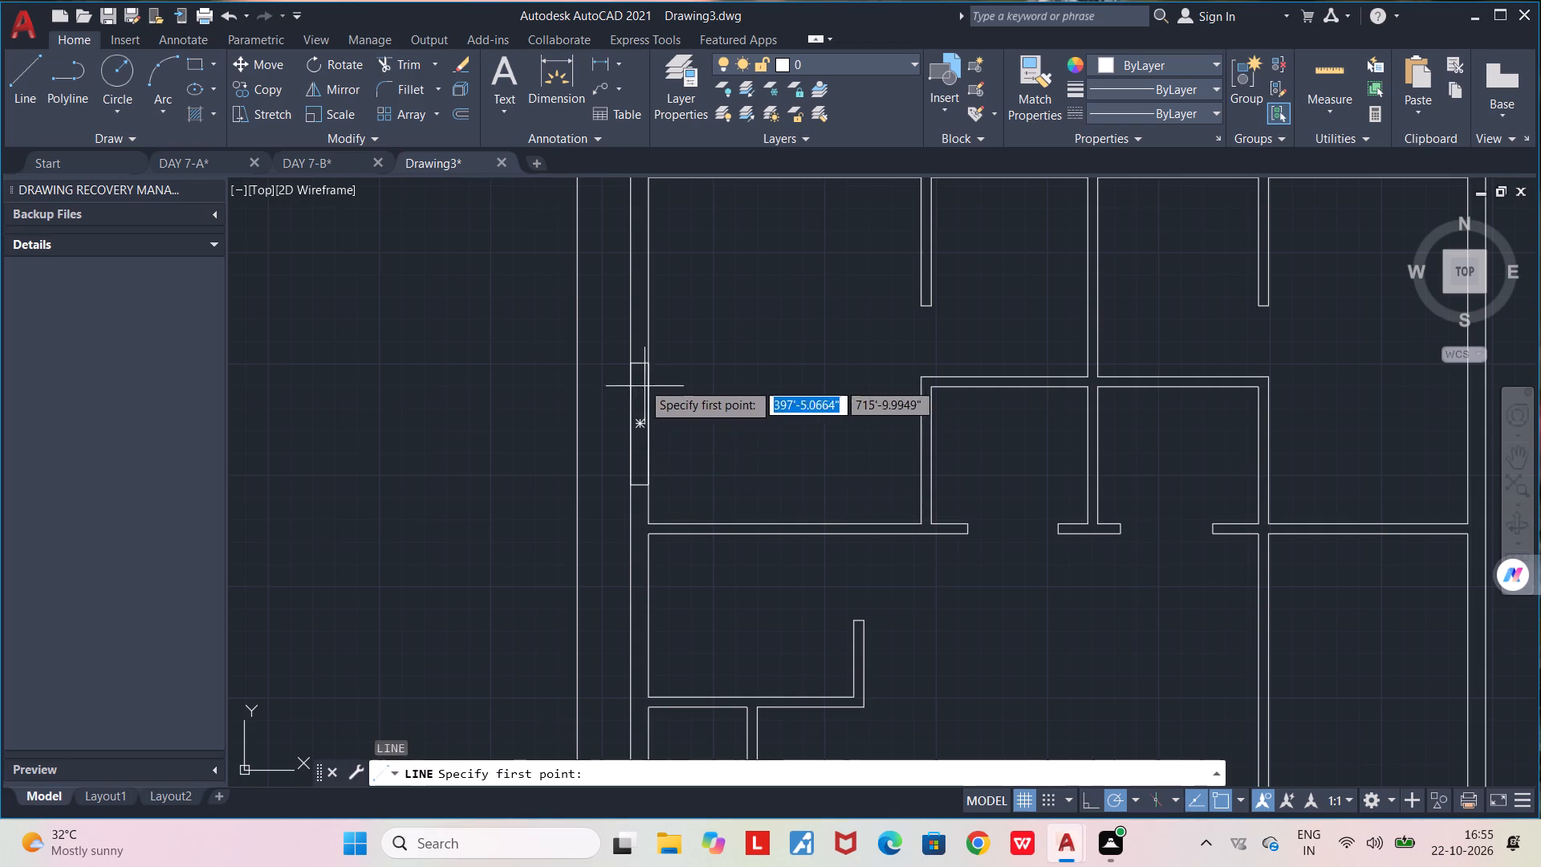
pyautogui.click(637, 368)
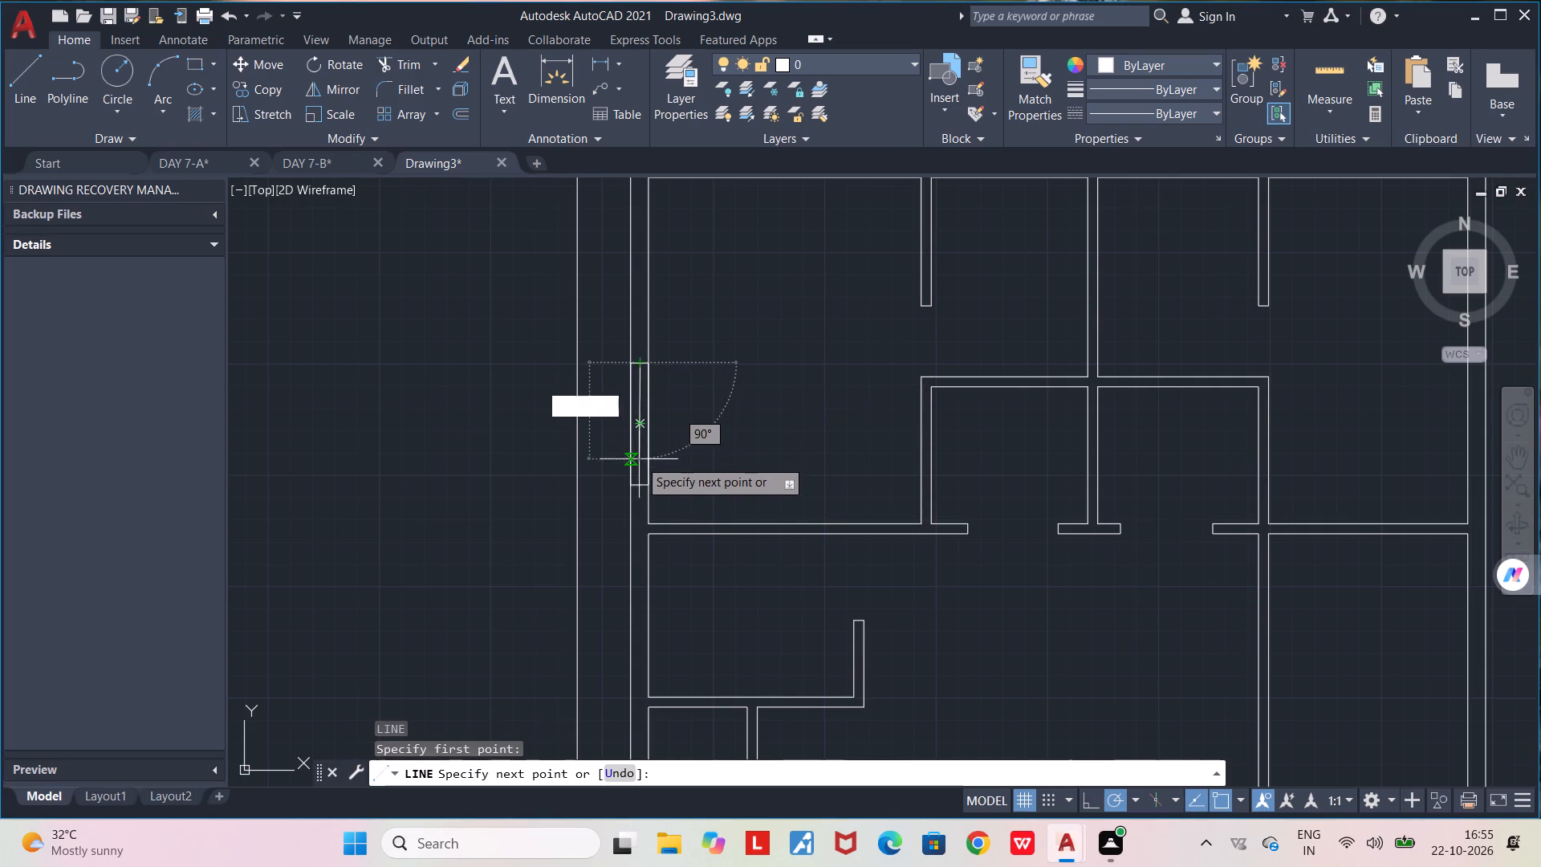
pyautogui.click(641, 480)
pyautogui.press('space')
# Draw two more full-length lines inside the left-wall window, one on each side of its centre line.
pyautogui.scroll(3, 649, 427)
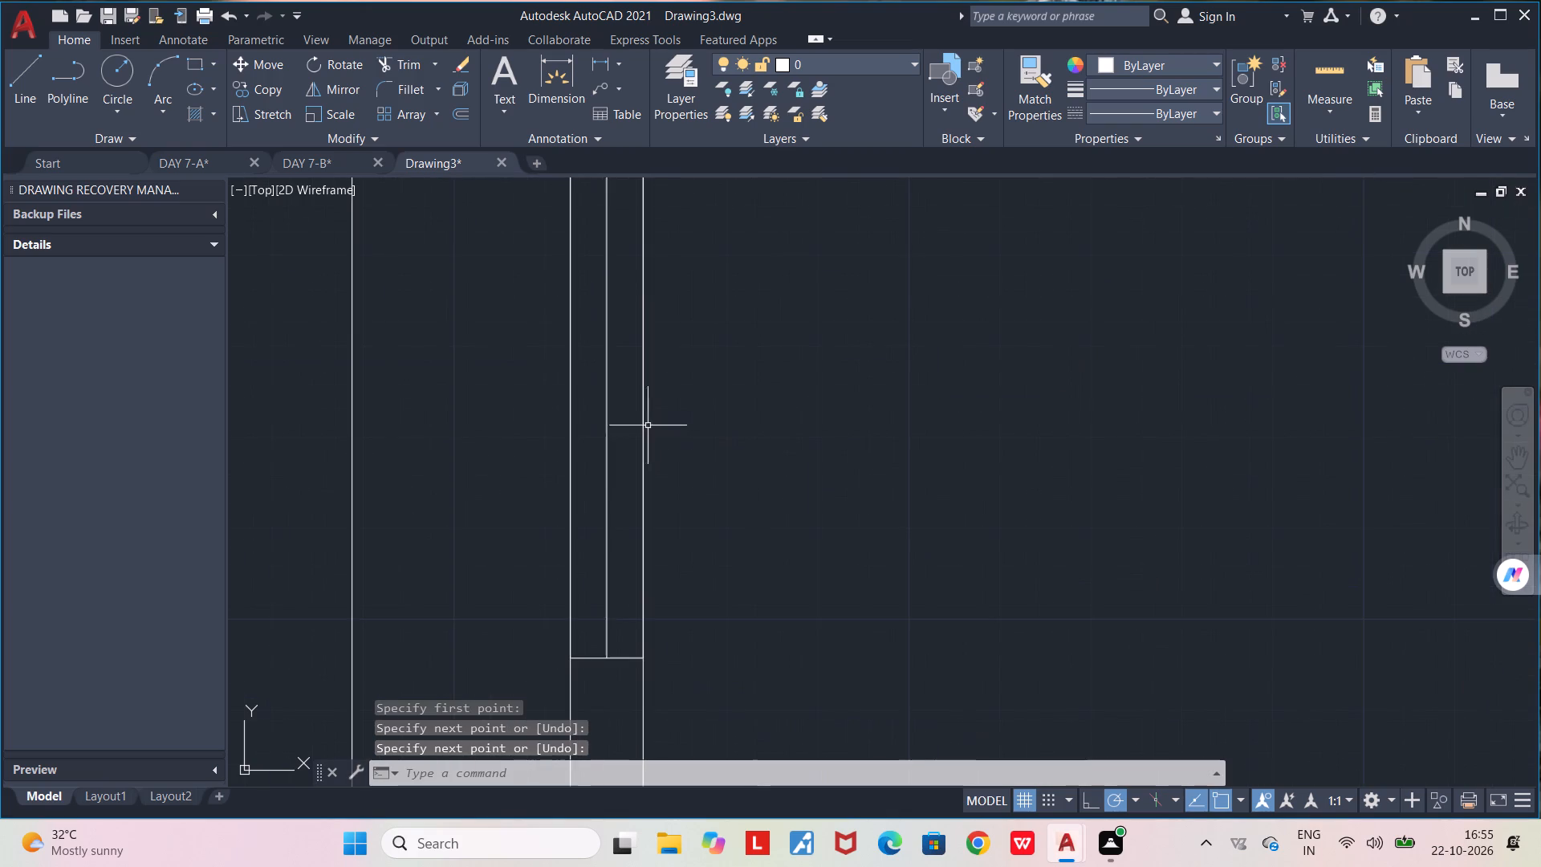
pyautogui.moveTo(644, 339); pyautogui.dragTo(722, 387, button='middle')
pyautogui.scroll(-1, 722, 387)
pyautogui.press('l')
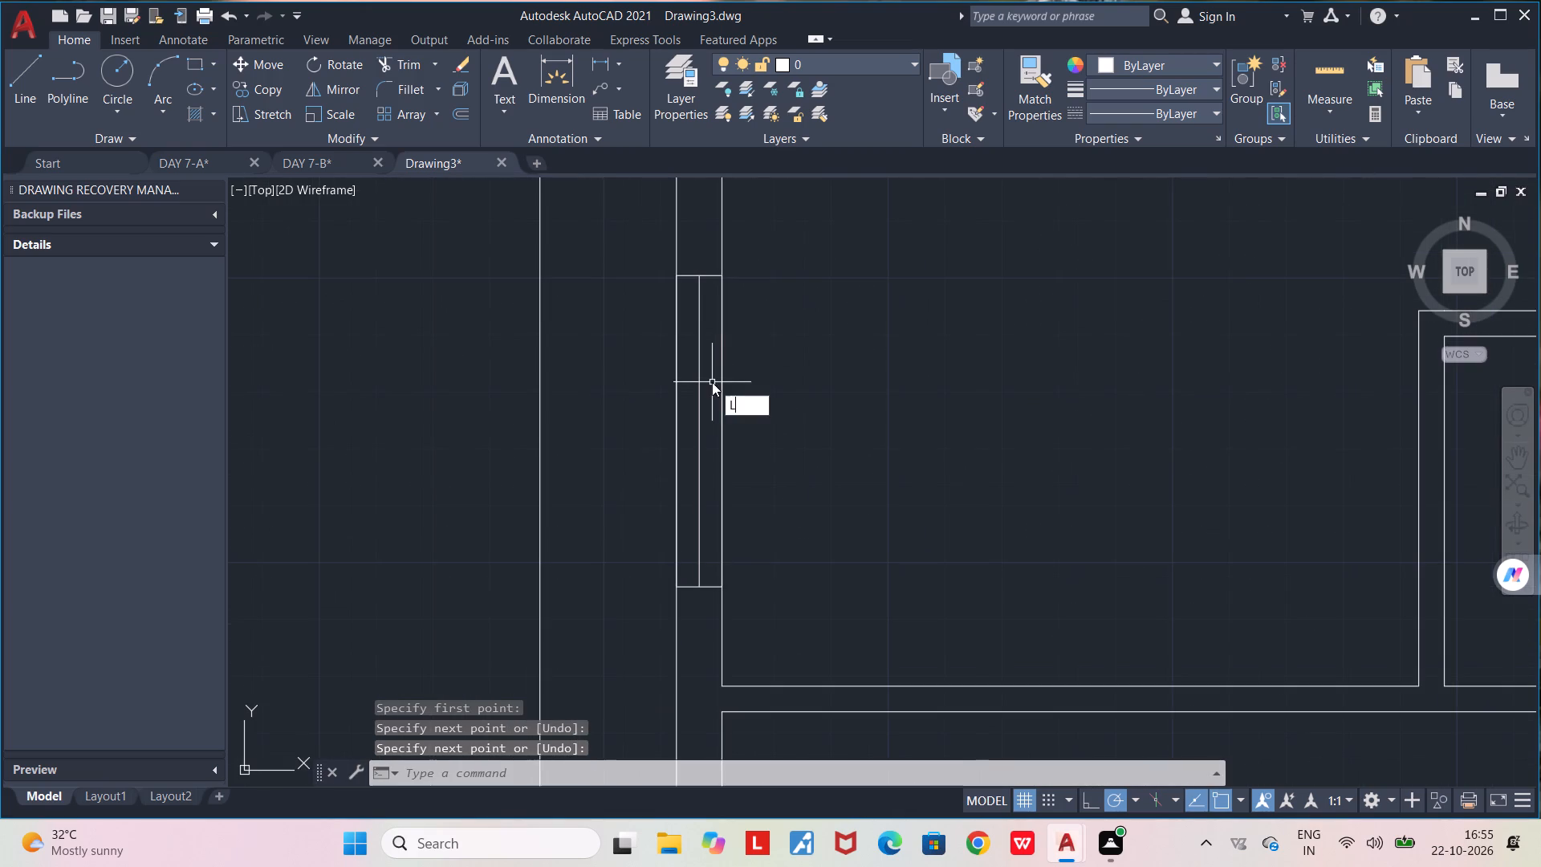
pyautogui.press('Return')
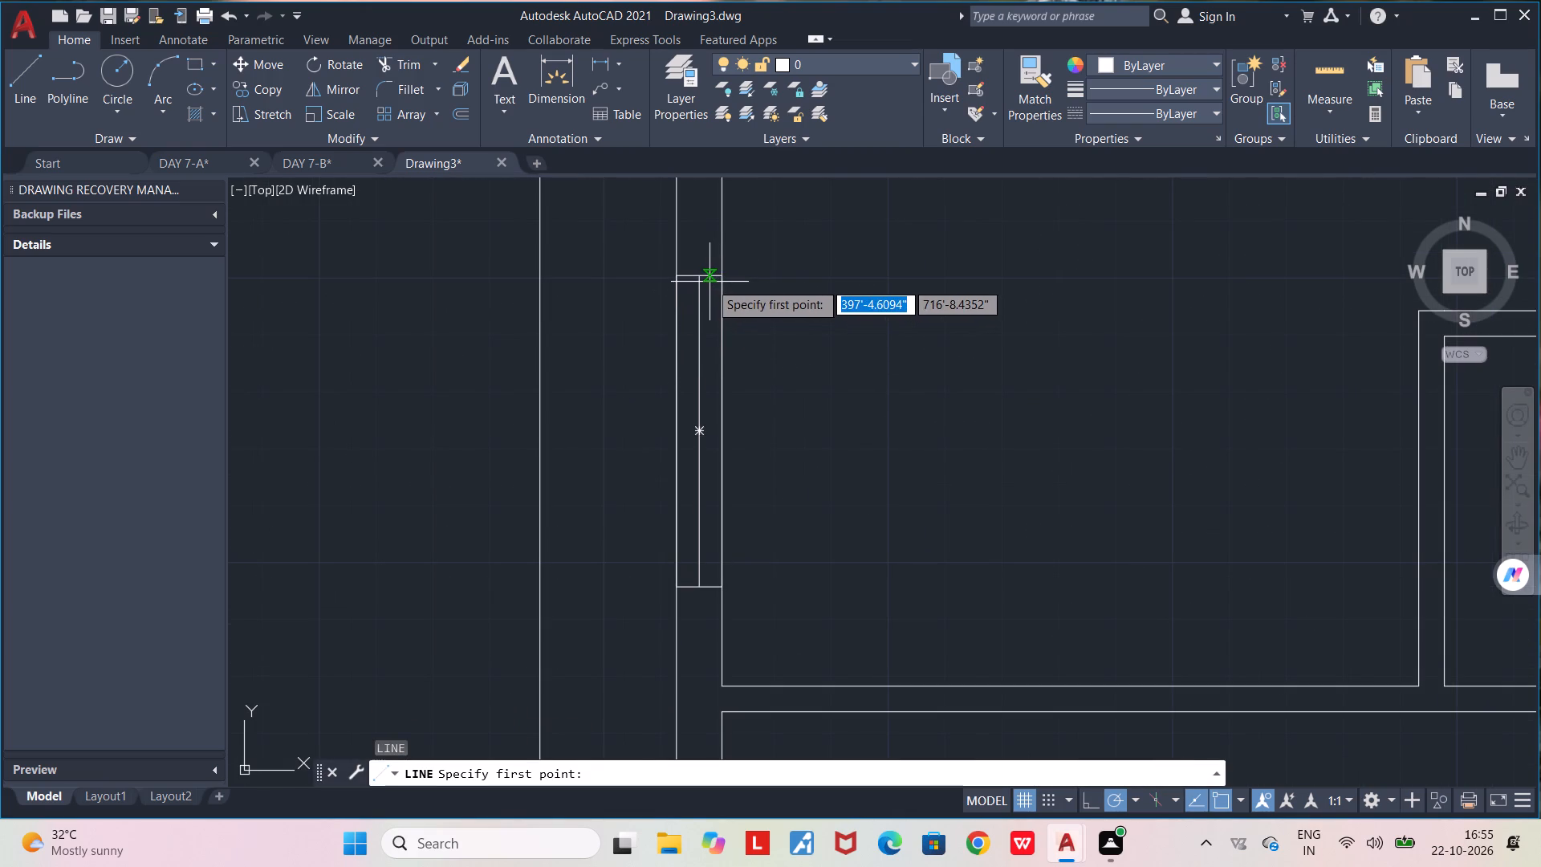
pyautogui.click(710, 282)
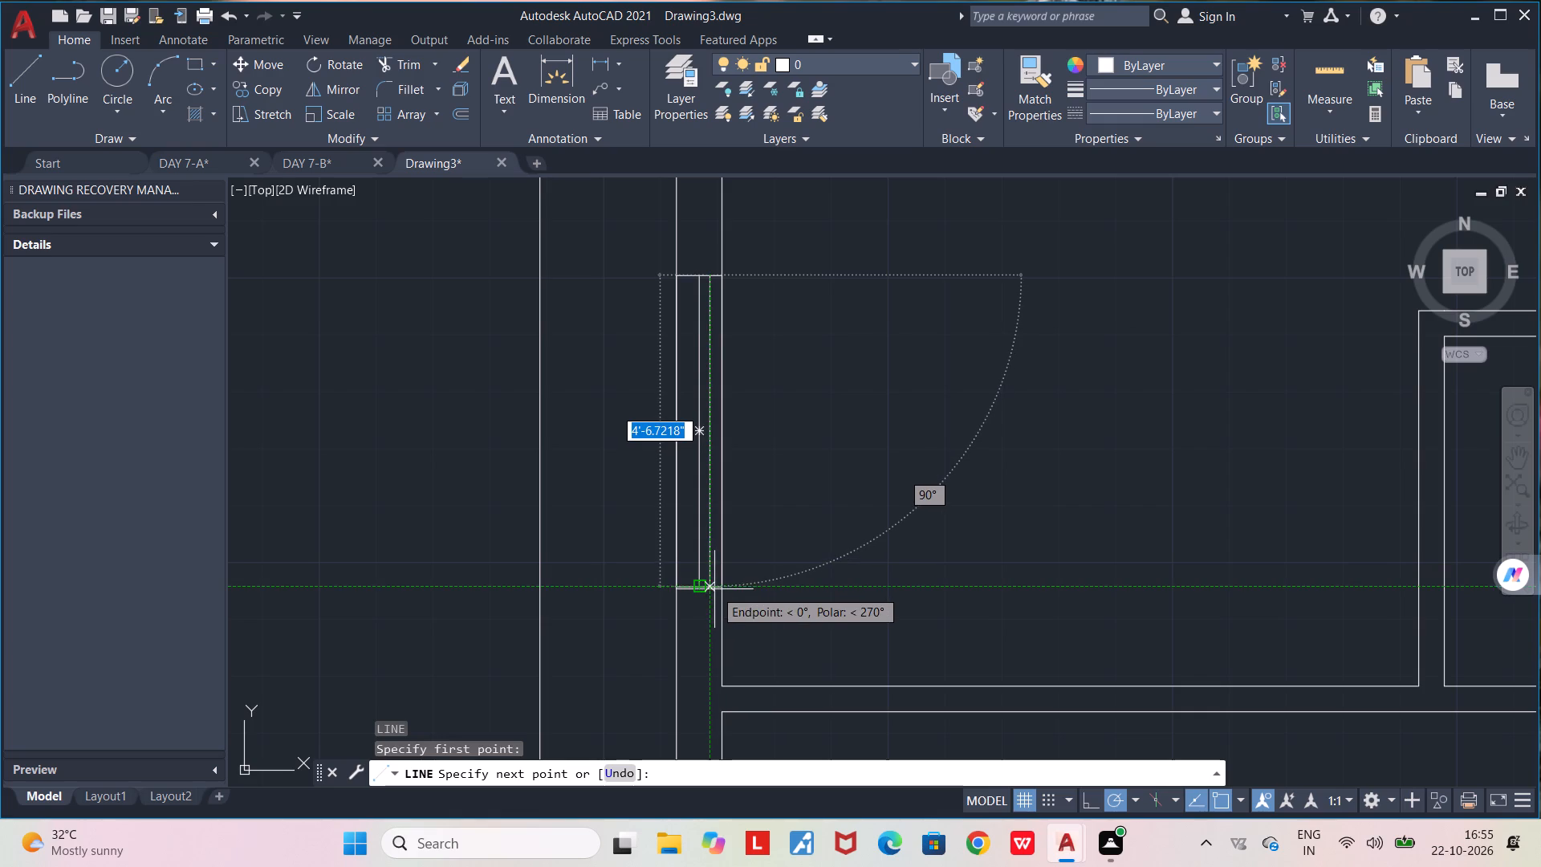
pyautogui.click(712, 588)
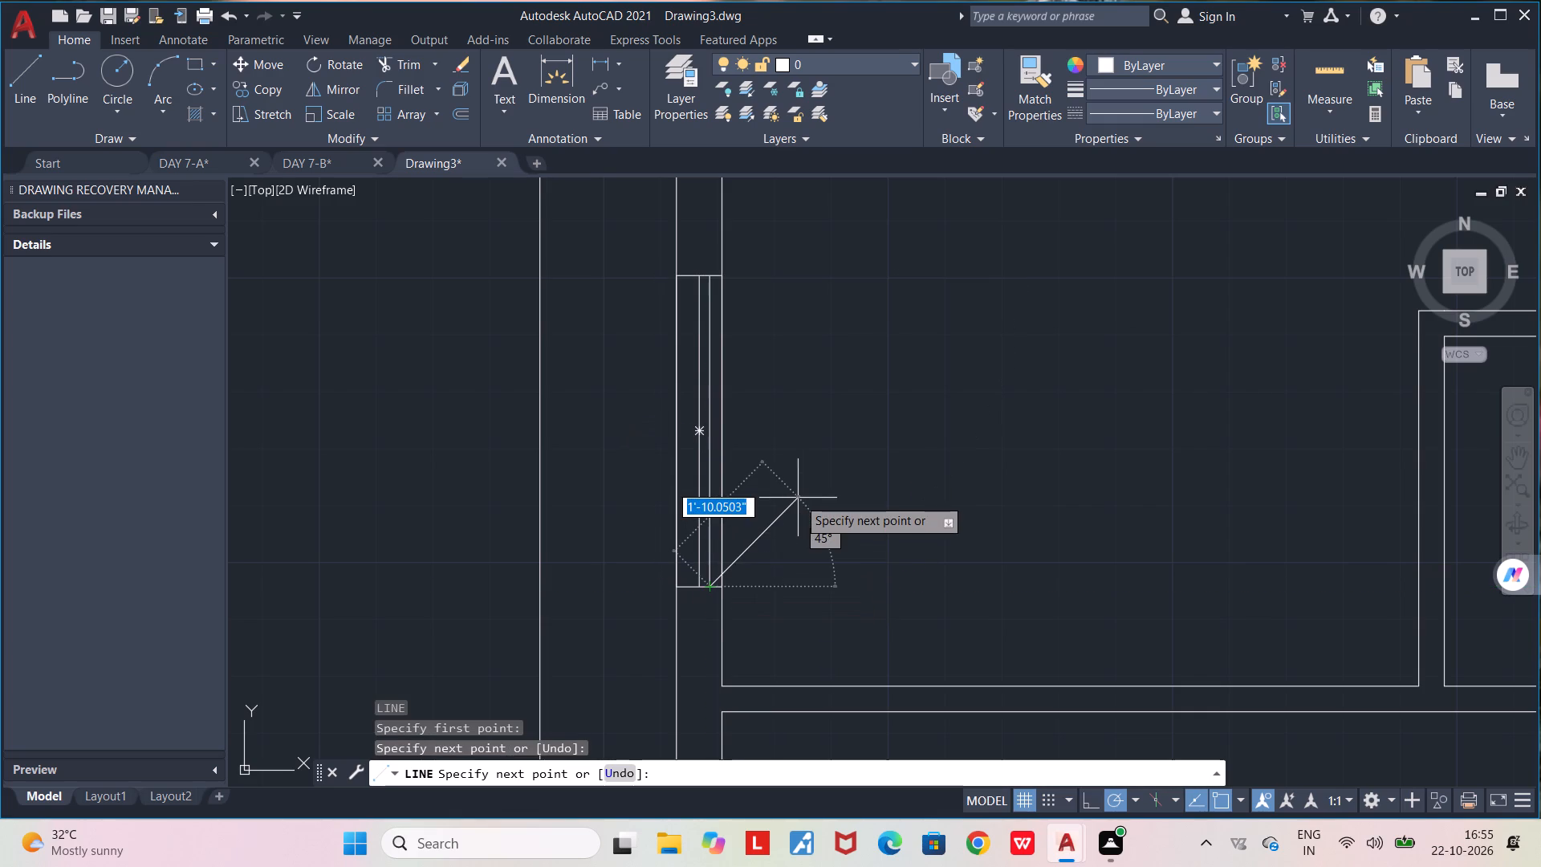
pyautogui.press('space')
pyautogui.press('l')
pyautogui.press('Return')
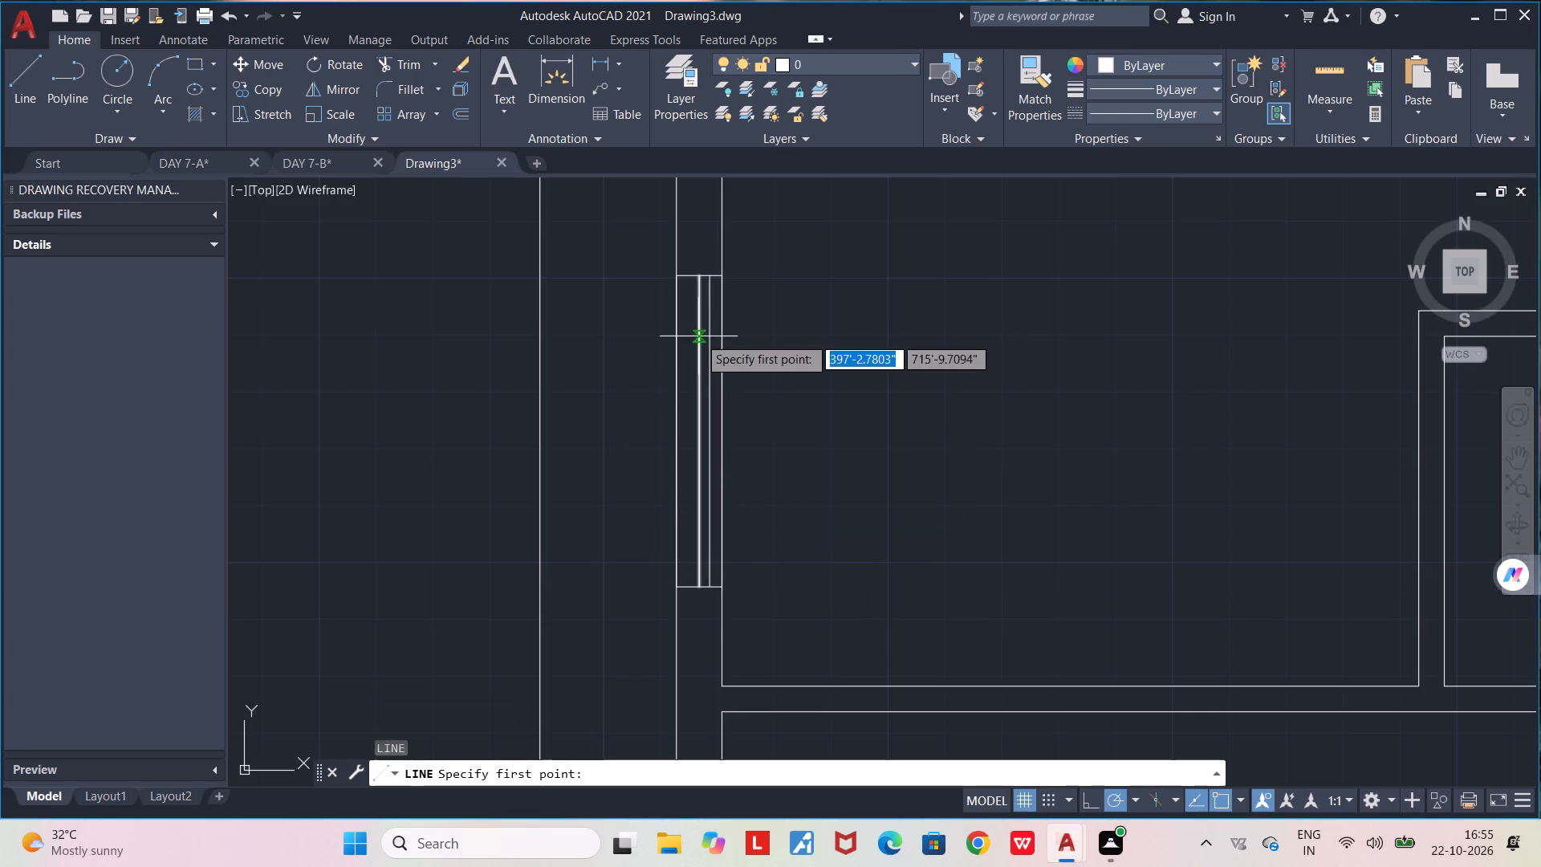
pyautogui.click(688, 275)
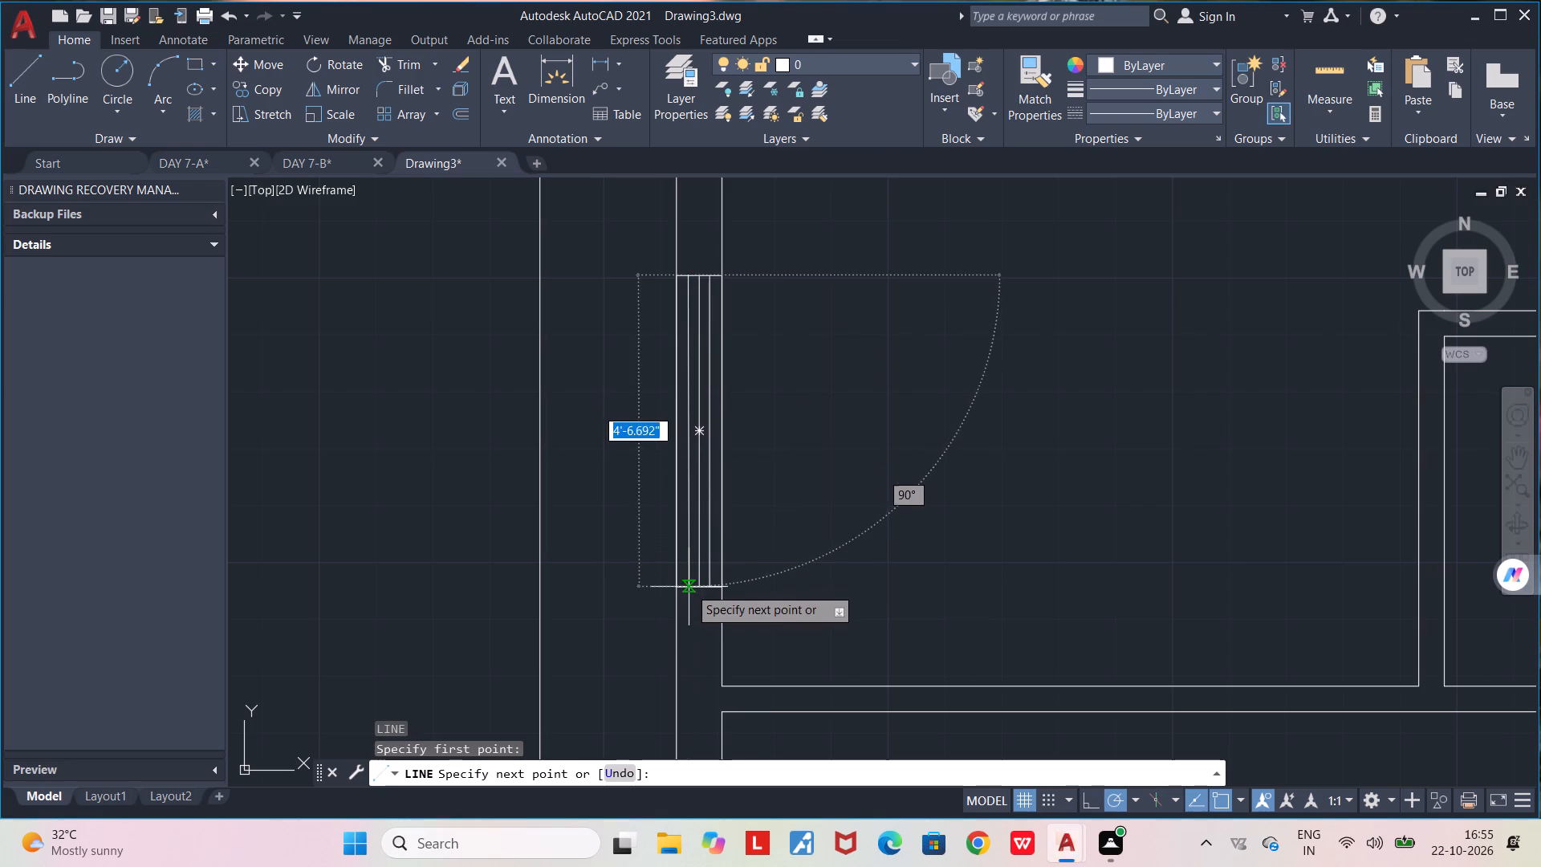
pyautogui.click(689, 587)
pyautogui.press('space')
# Draw a window rectangle about 2'-9.7" long across the top outer wall of the upper-left room, near its right-hand partition.
pyautogui.scroll(-2, 844, 496)
pyautogui.moveTo(840, 494); pyautogui.dragTo(758, 466, button='middle')
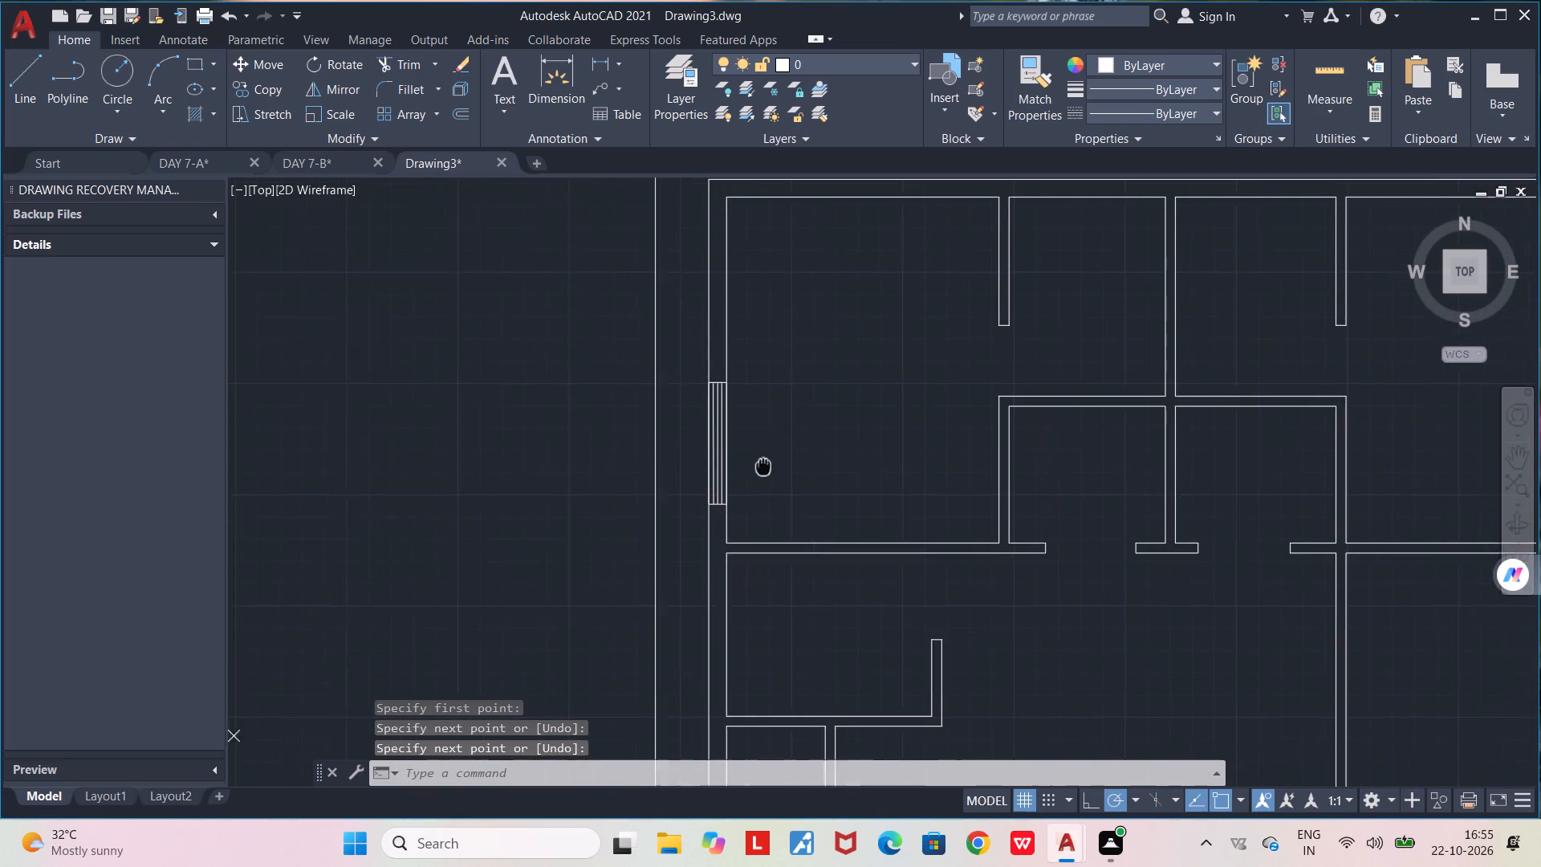
pyautogui.moveTo(758, 466); pyautogui.dragTo(750, 466, button='middle')
pyautogui.scroll(-1, 750, 466)
pyautogui.moveTo(770, 418); pyautogui.dragTo(648, 509, button='middle')
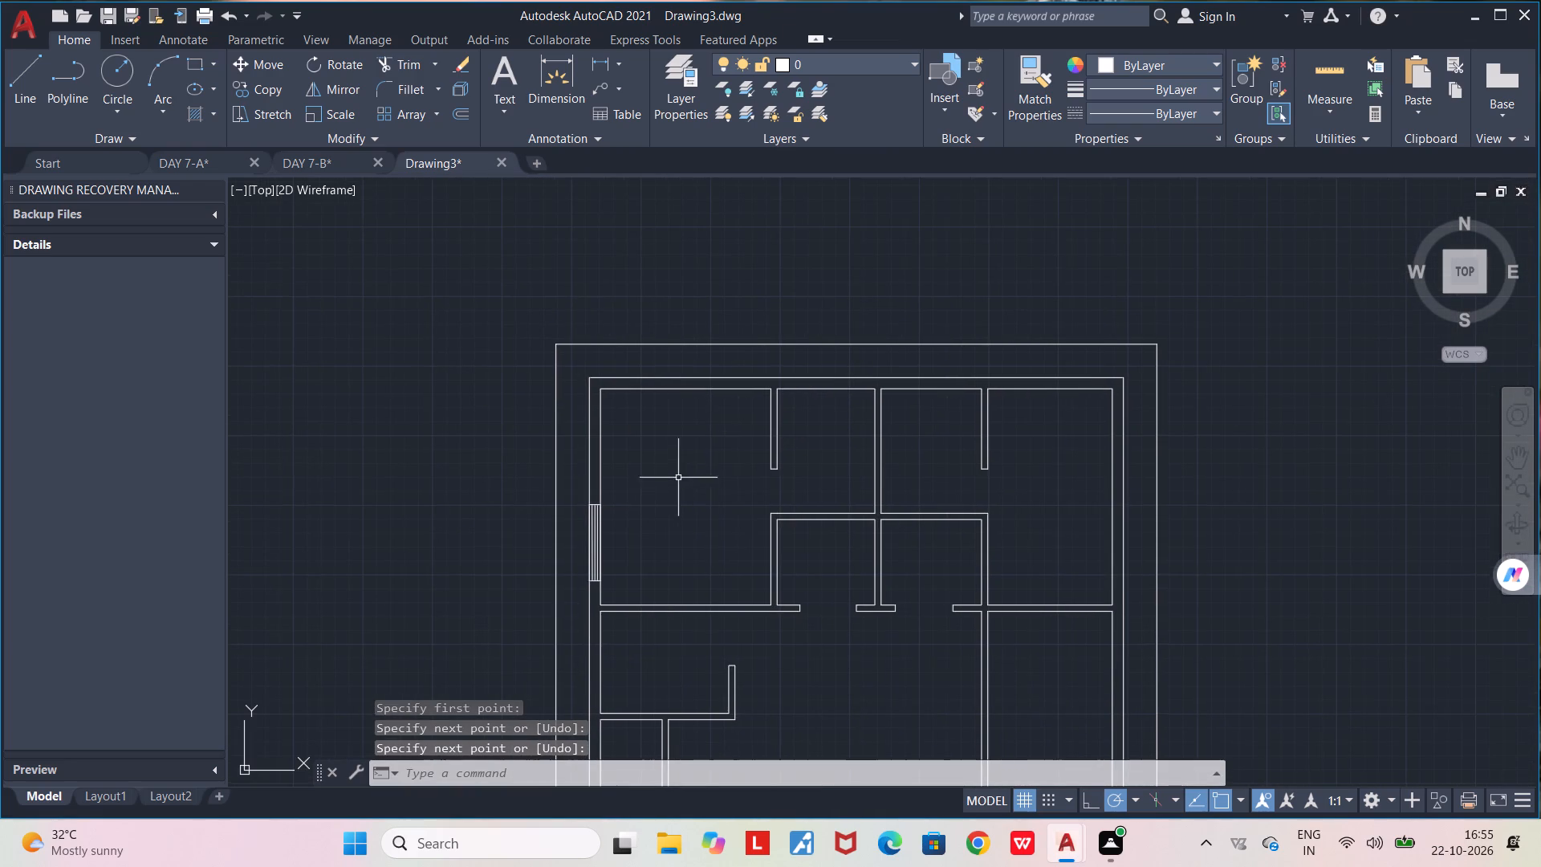
pyautogui.scroll(2, 756, 377)
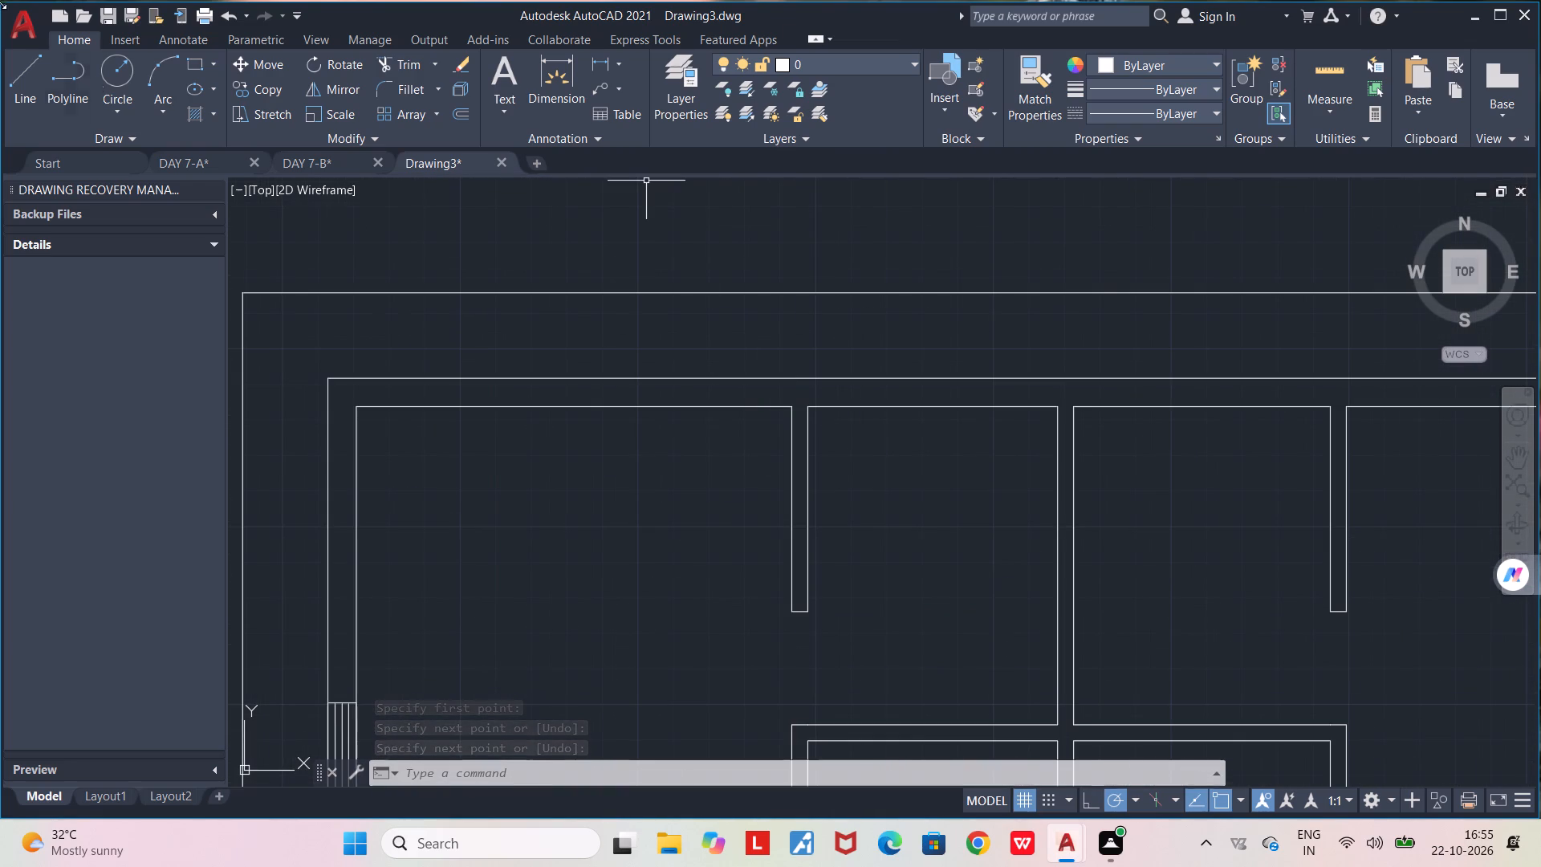
pyautogui.click(204, 60)
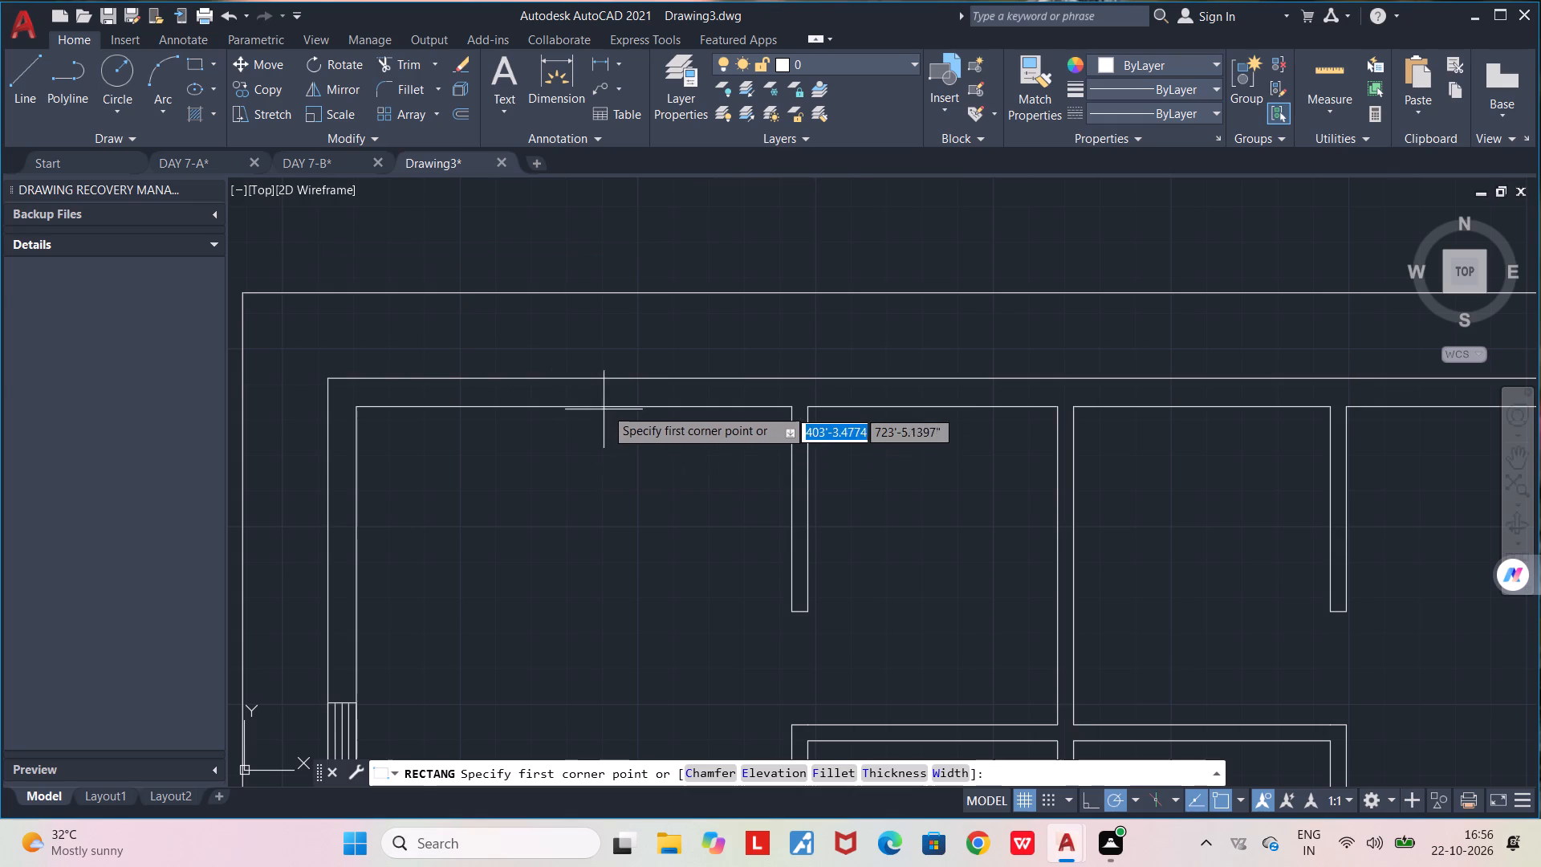
pyautogui.click(621, 382)
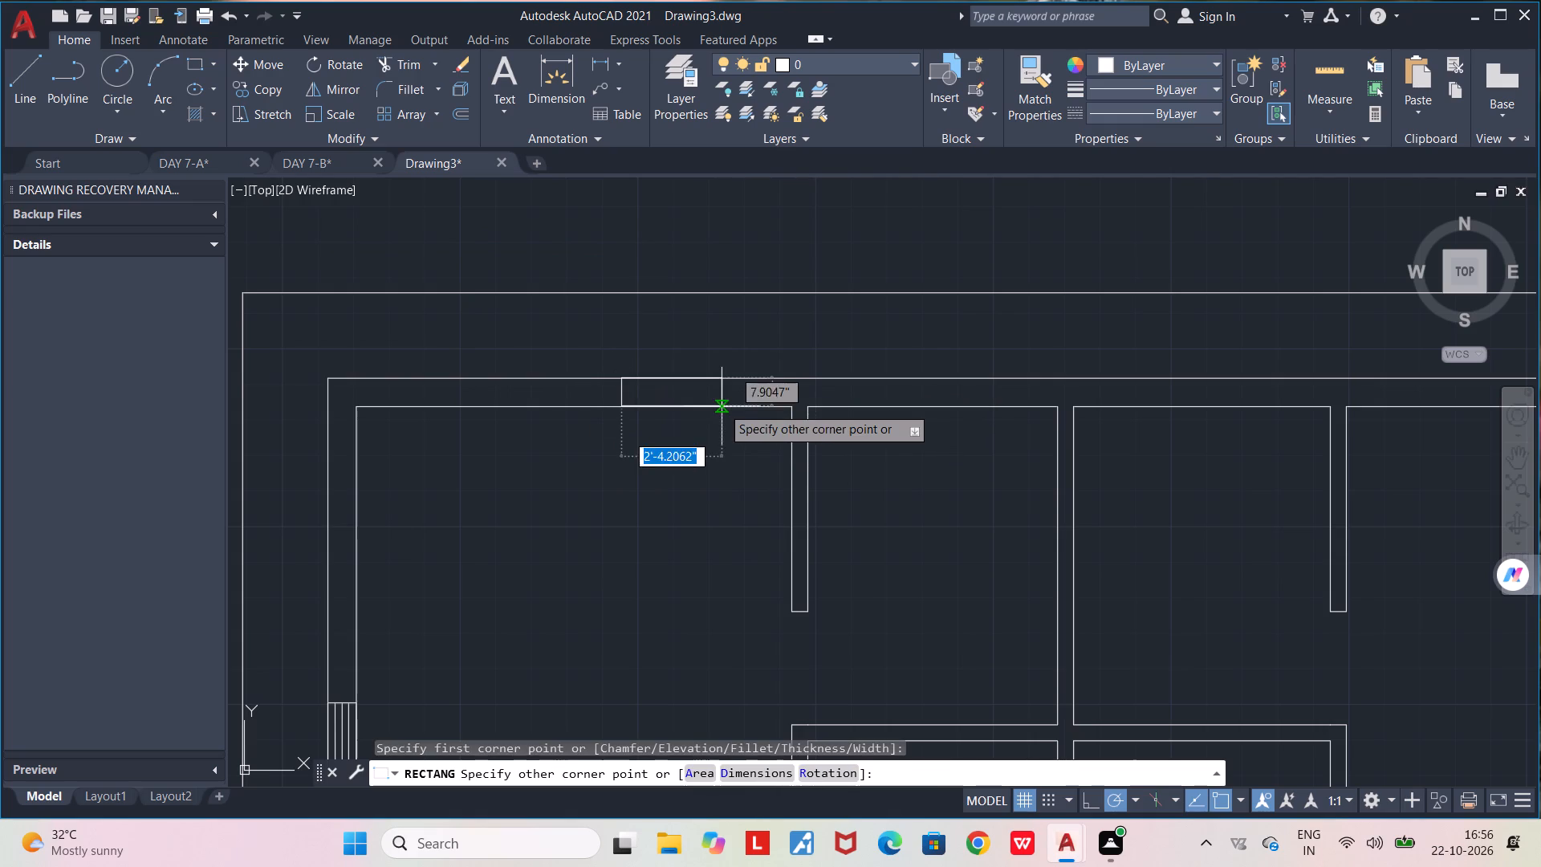
pyautogui.click(742, 408)
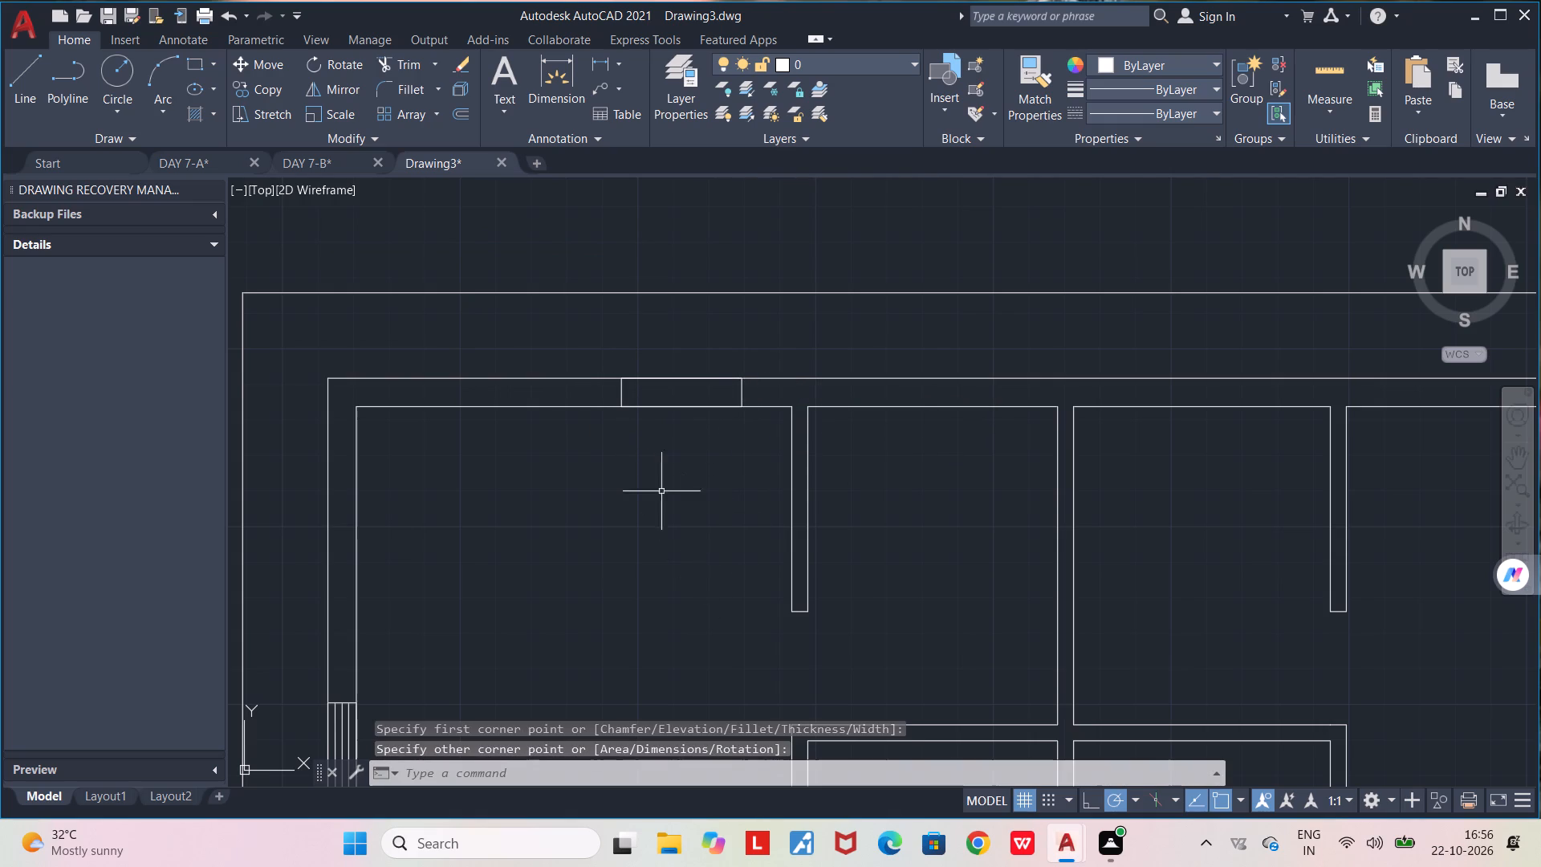
# Draw a horizontal centre line through the top-wall window between the midpoints of its short sides.
pyautogui.press('l')
pyautogui.press('Return')
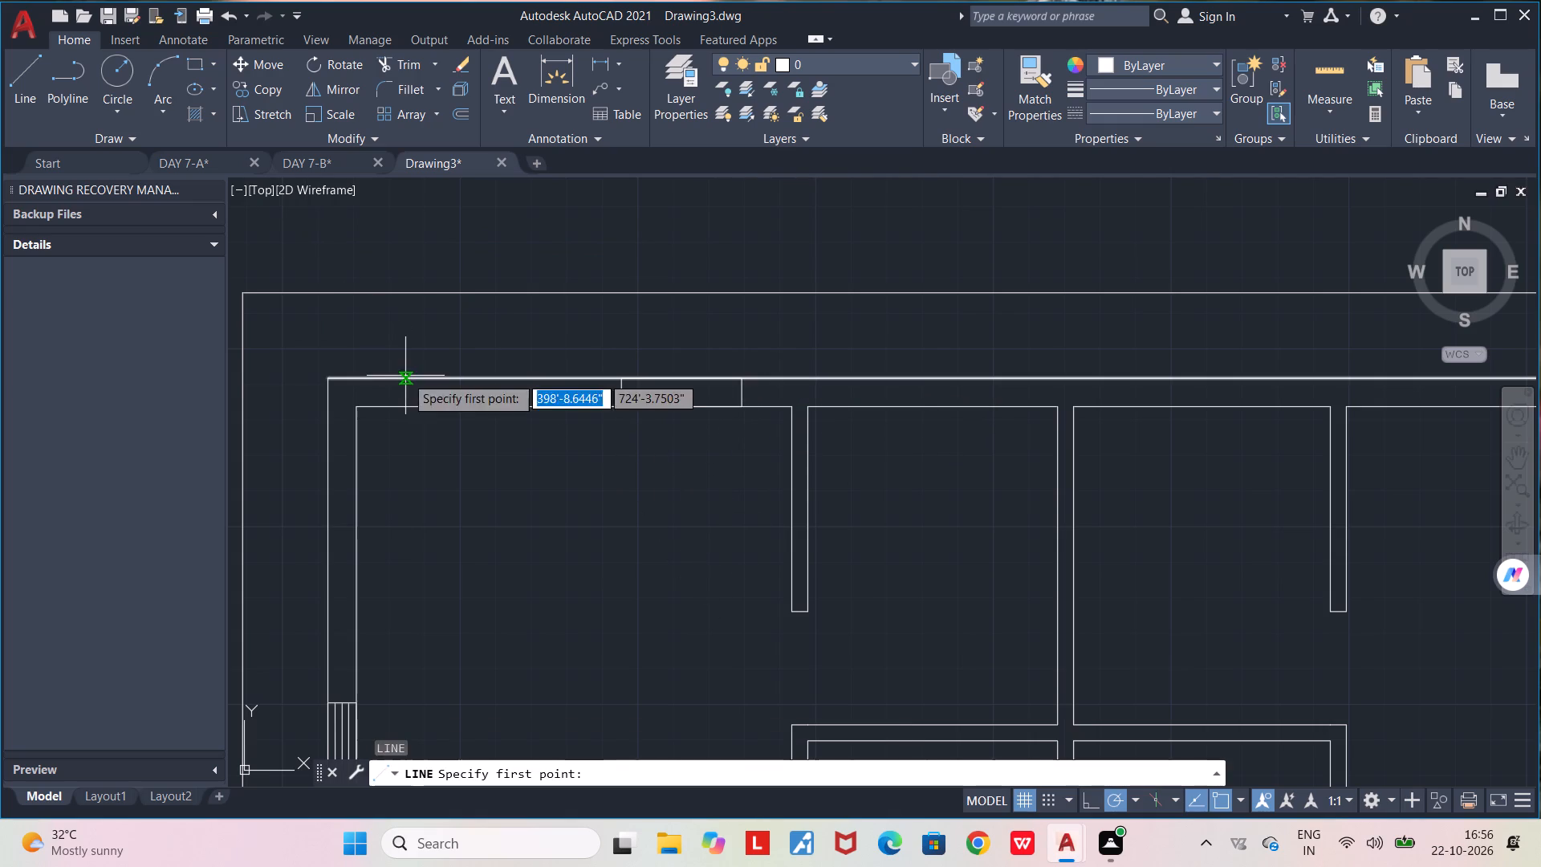
pyautogui.scroll(3, 631, 406)
pyautogui.click(601, 344)
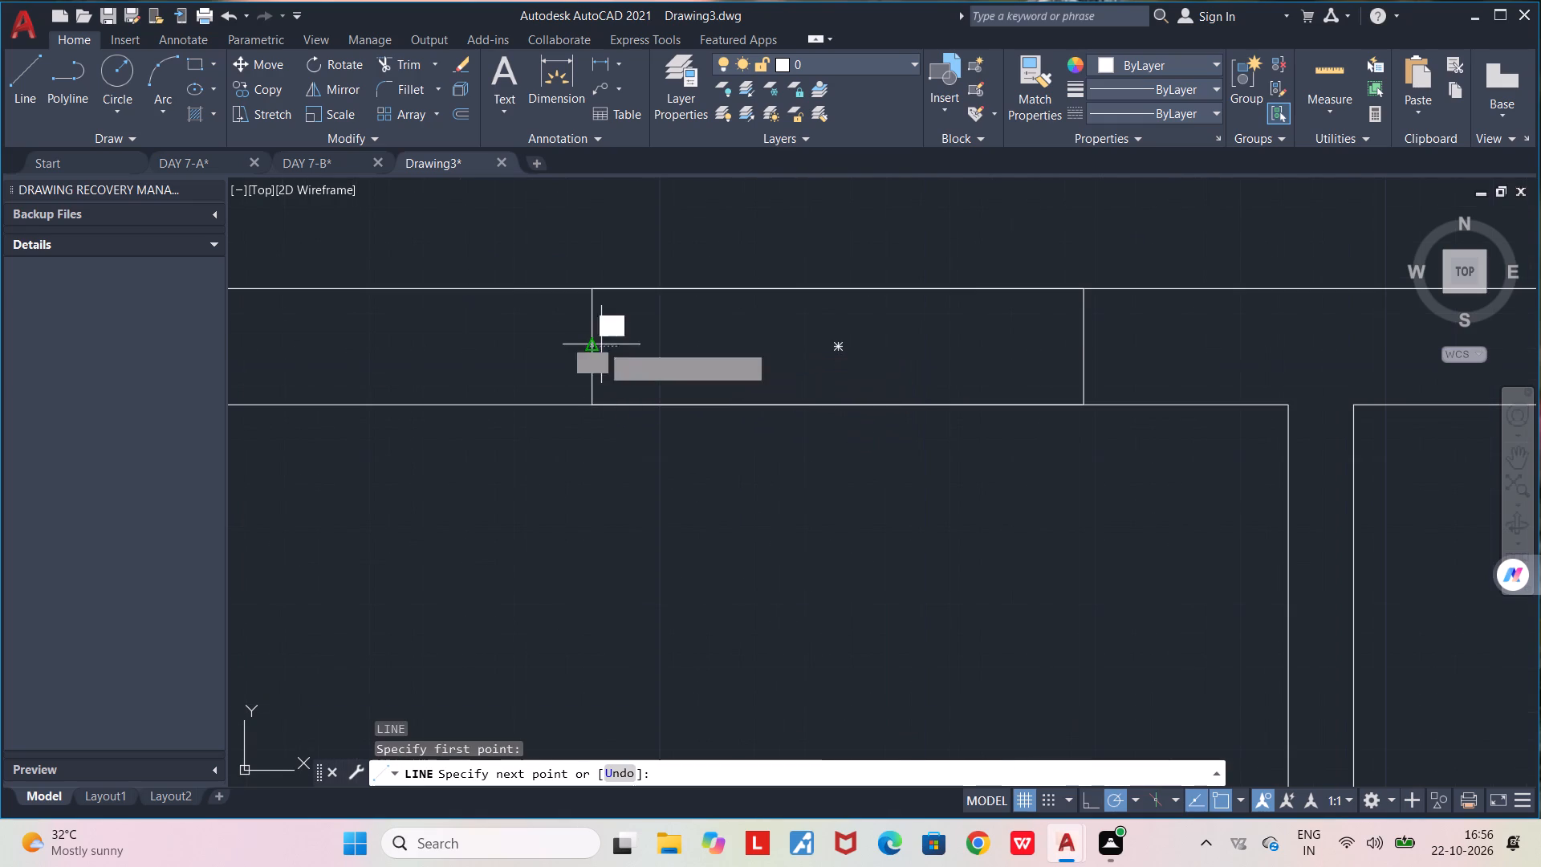
pyautogui.click(1080, 349)
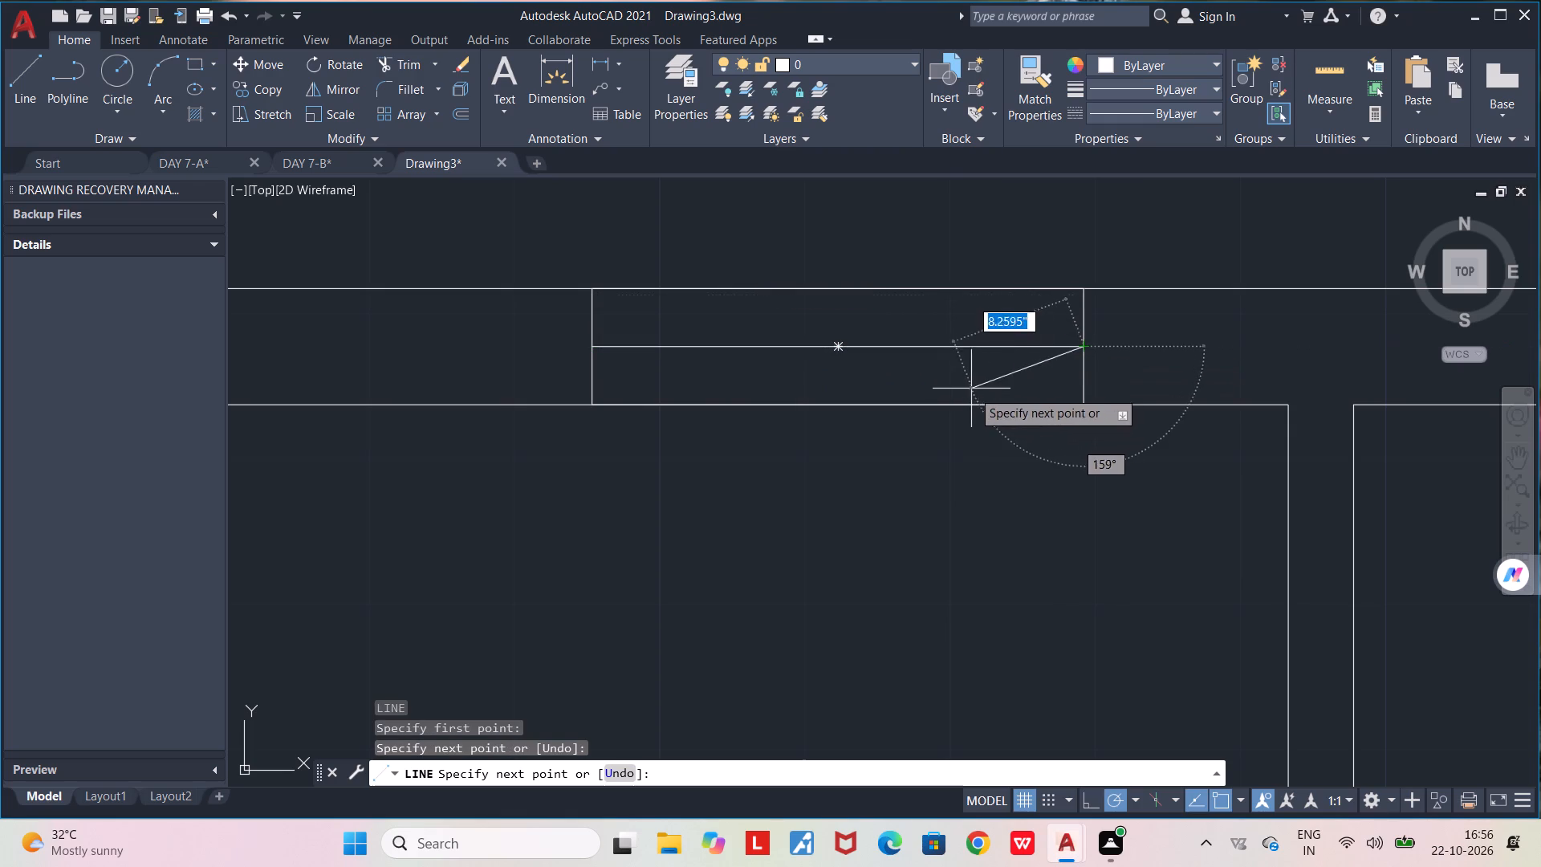
pyautogui.press('space')
# Draw two more full-length lines inside the top-wall window, one below and one above its centre line.
pyautogui.moveTo(960, 379); pyautogui.dragTo(627, 469, button='middle')
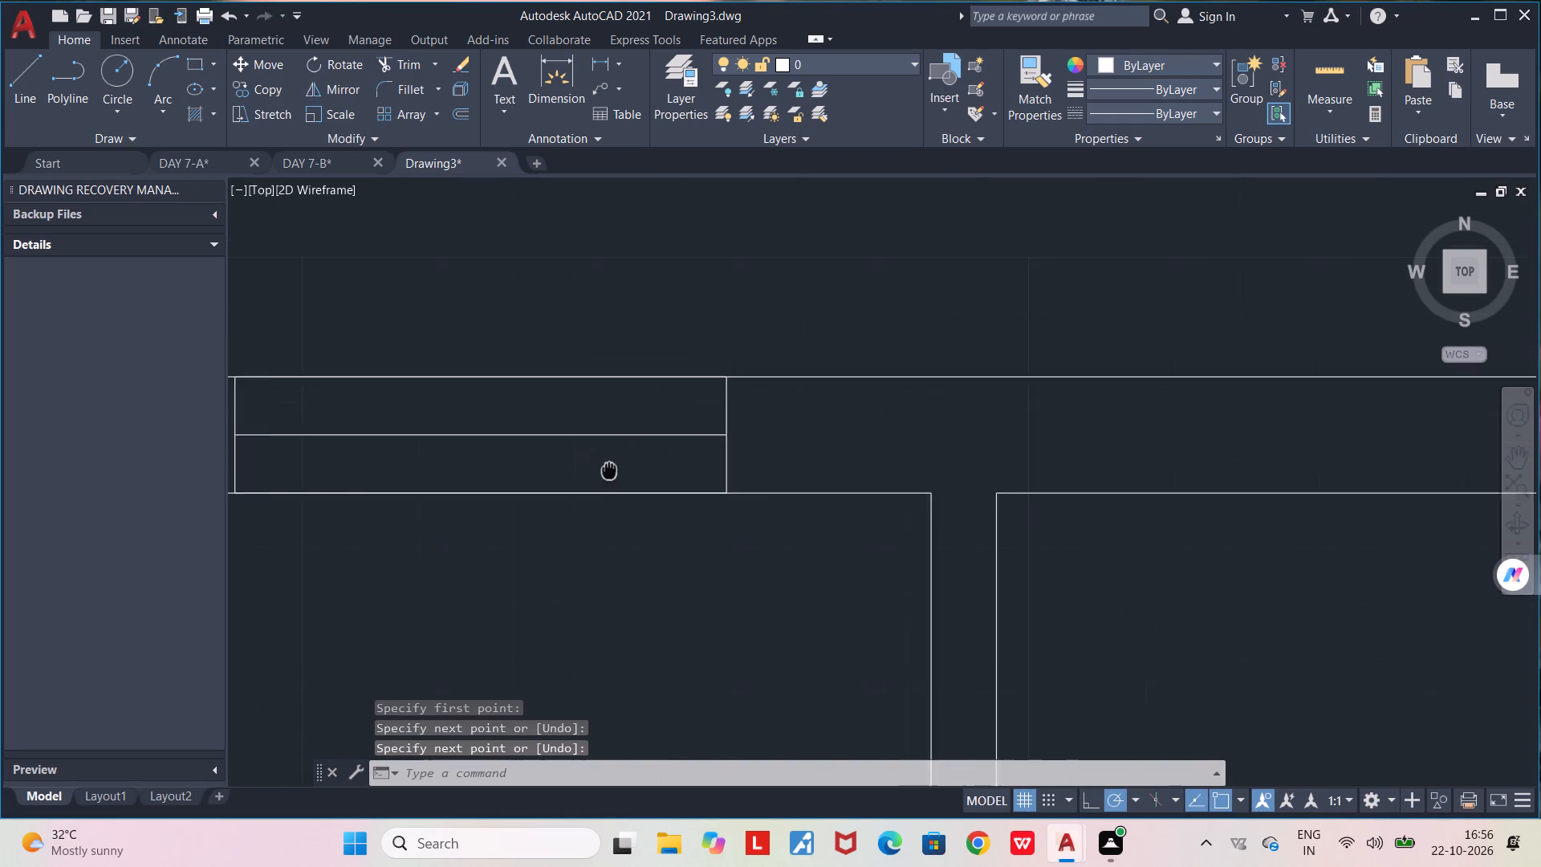
pyautogui.moveTo(627, 469); pyautogui.dragTo(773, 427, button='middle')
pyautogui.press('l')
pyautogui.press('Return')
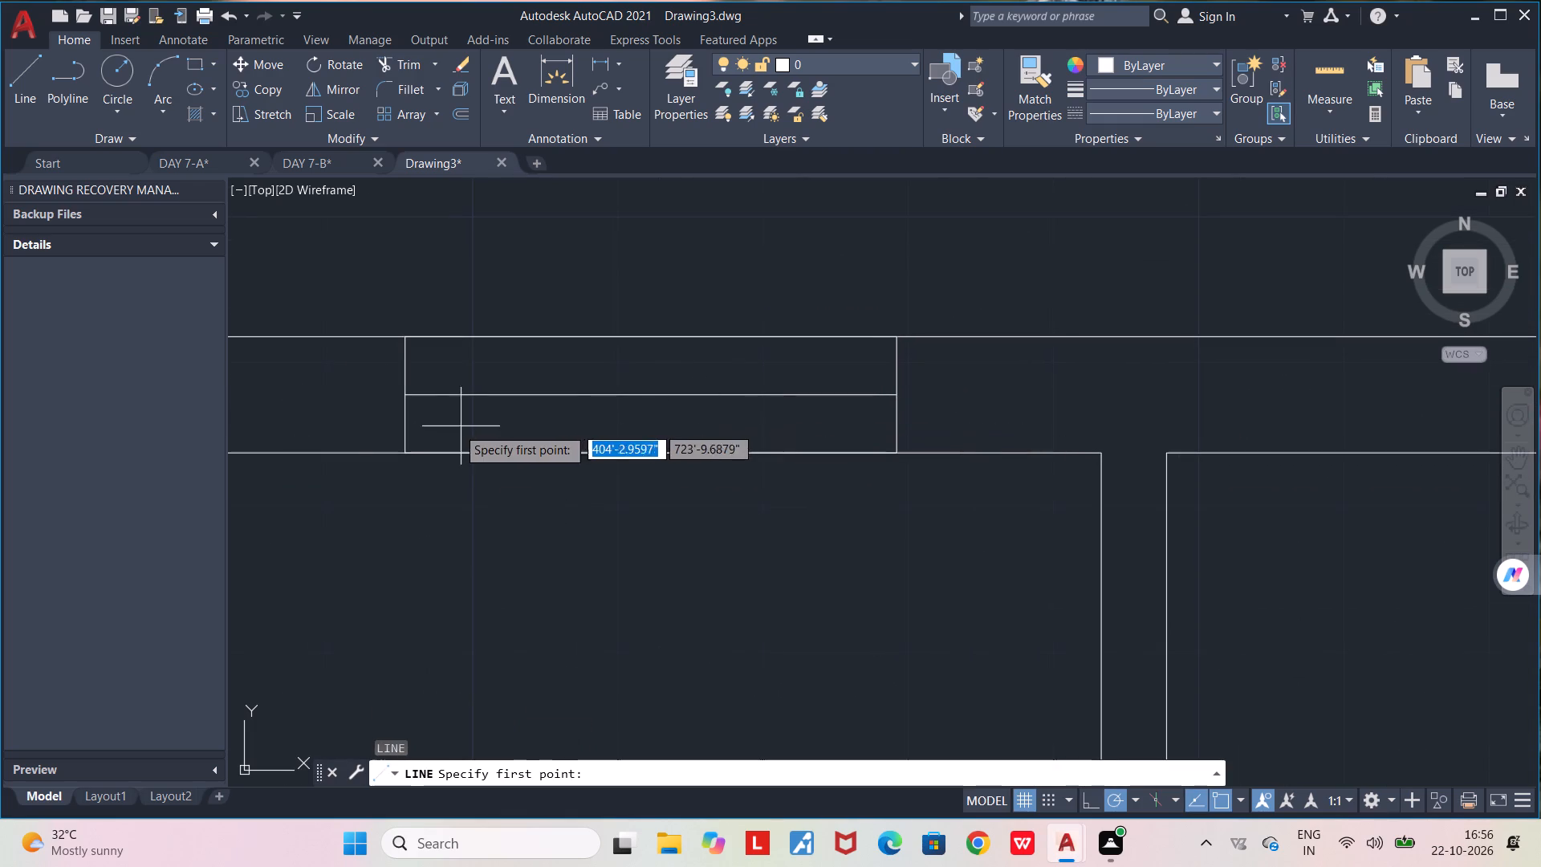
pyautogui.click(410, 423)
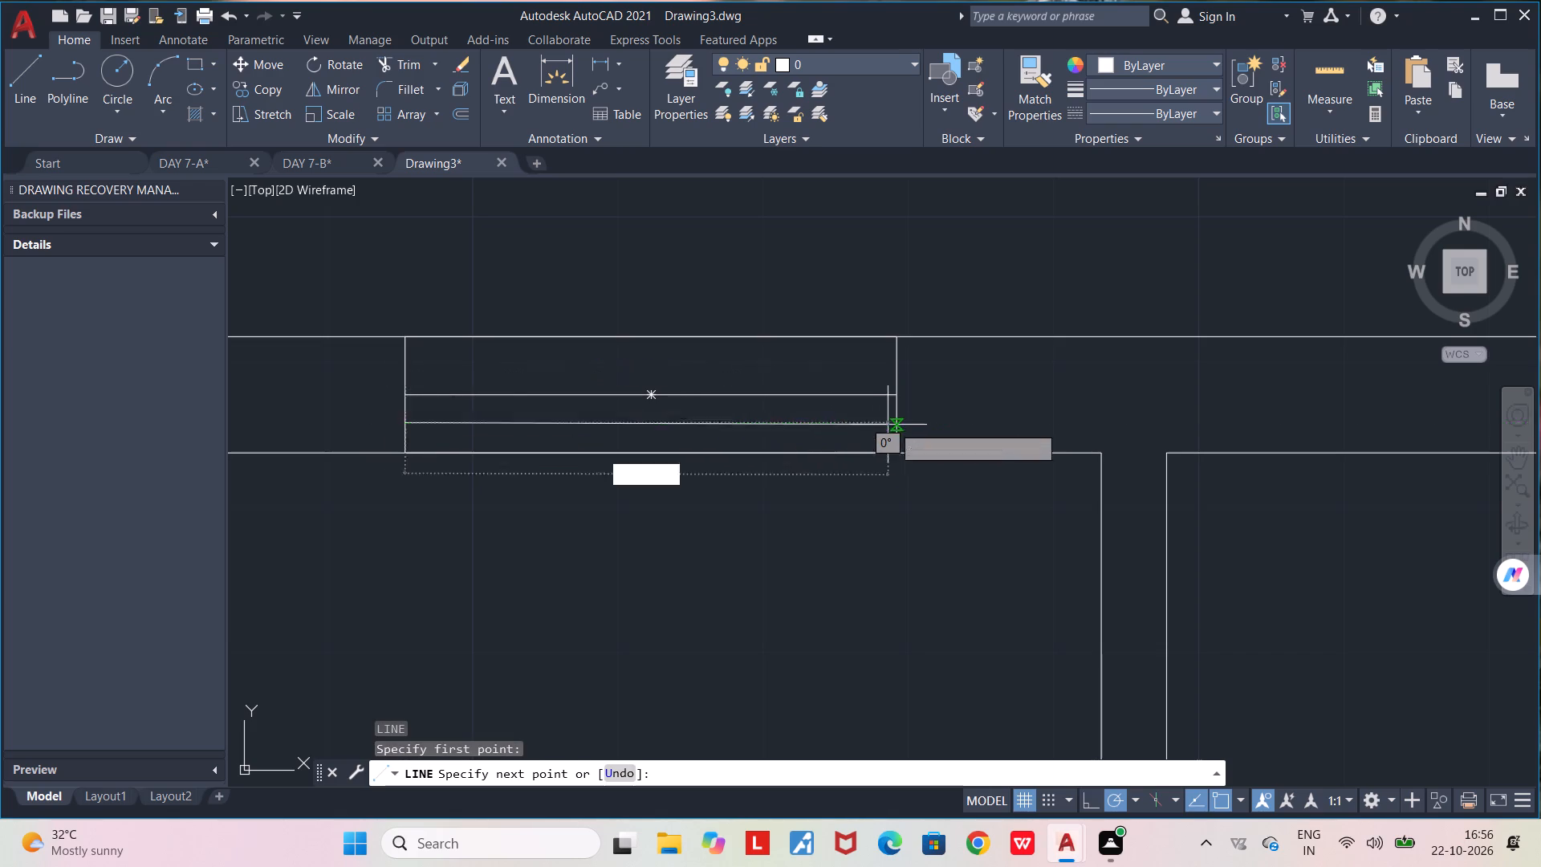
pyautogui.click(894, 423)
pyautogui.press('space')
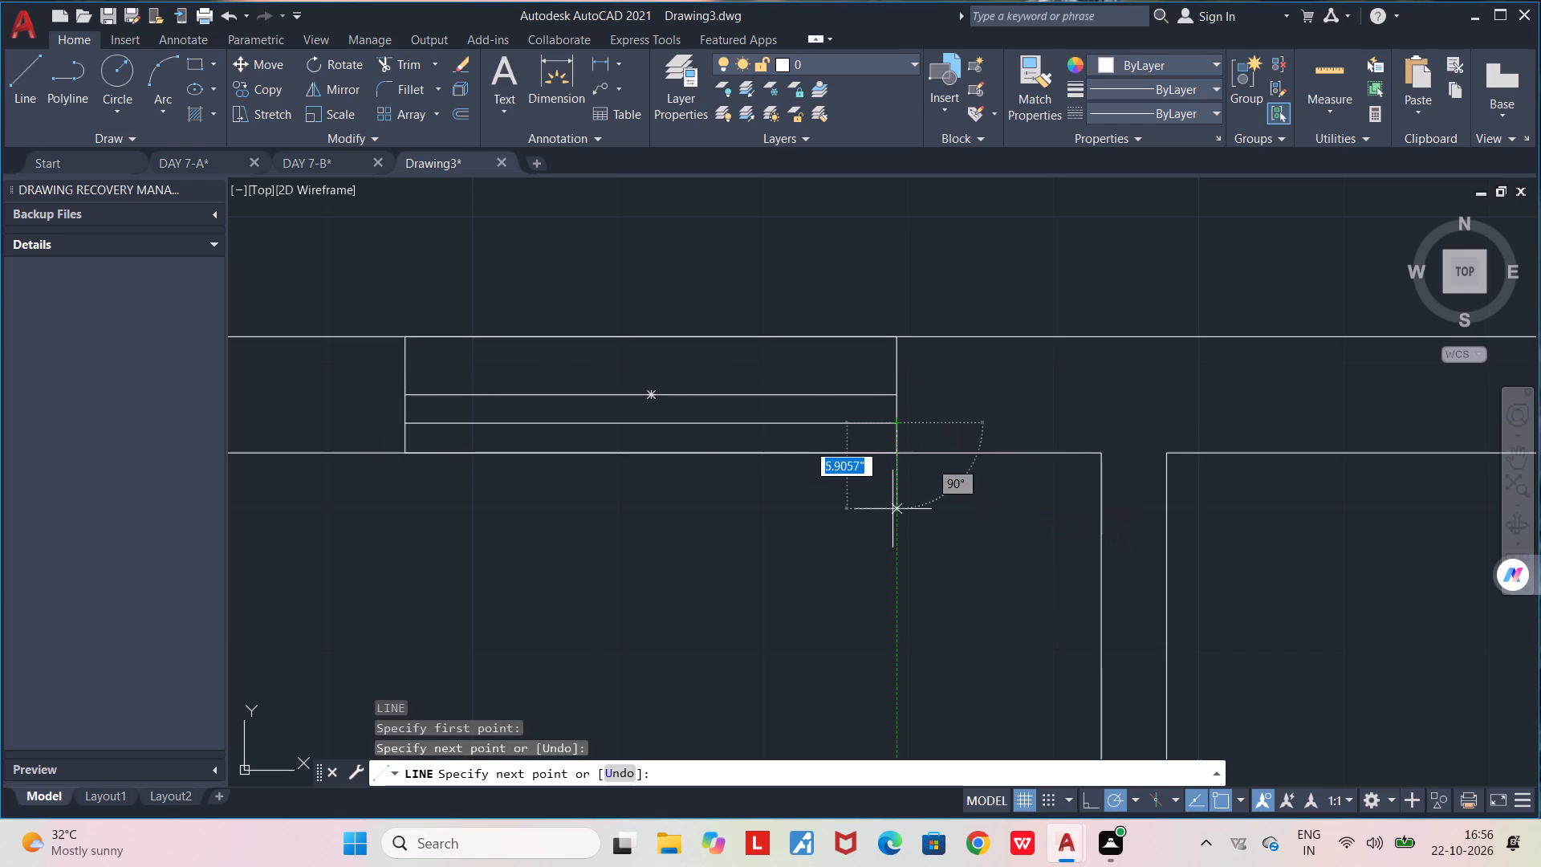
pyautogui.press('l')
pyautogui.press('Return')
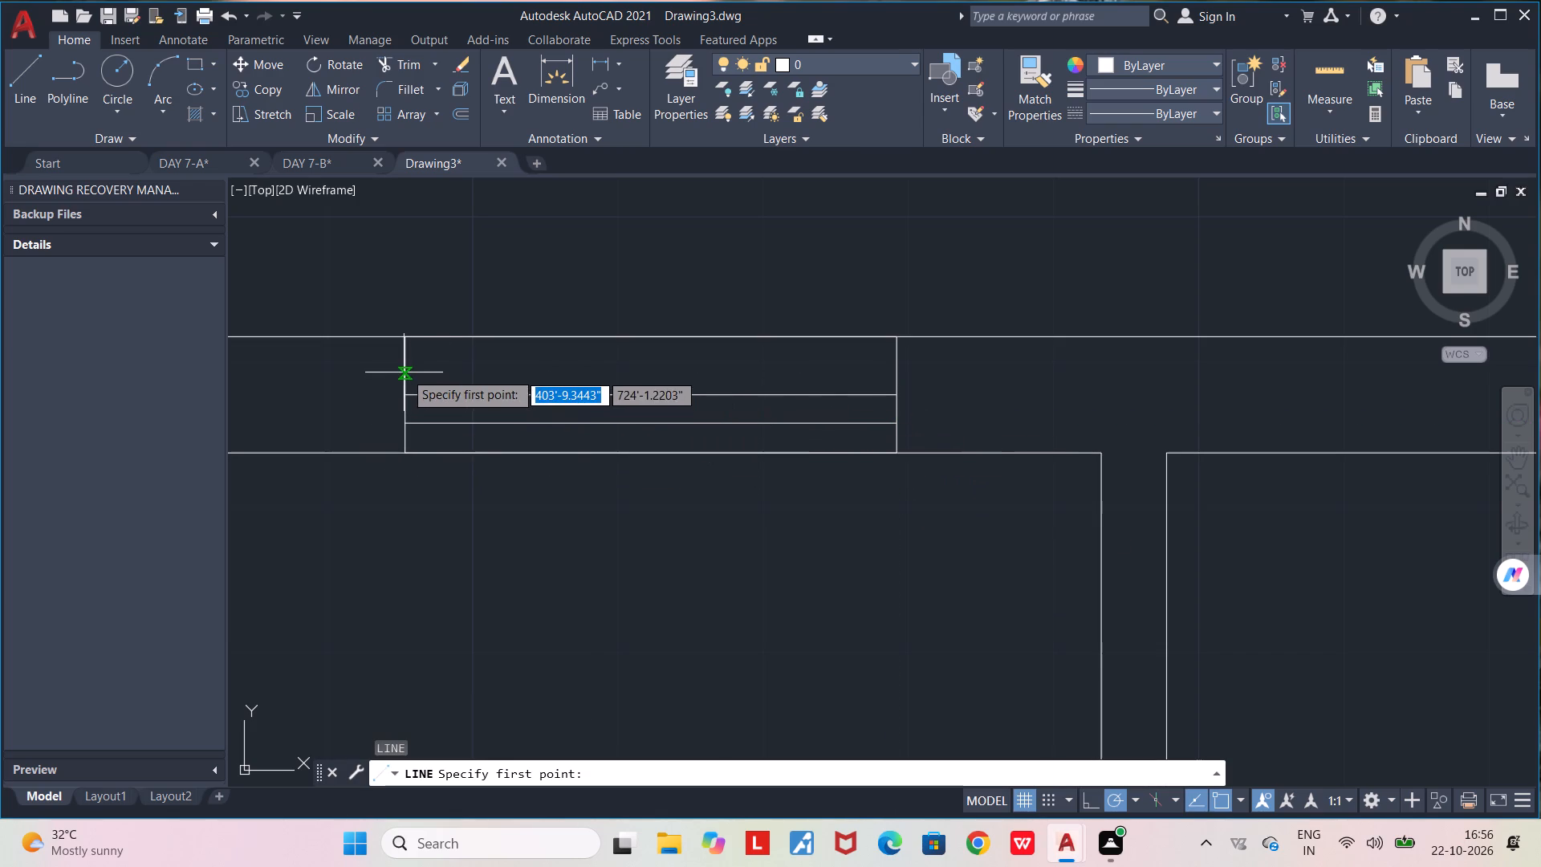
pyautogui.click(408, 363)
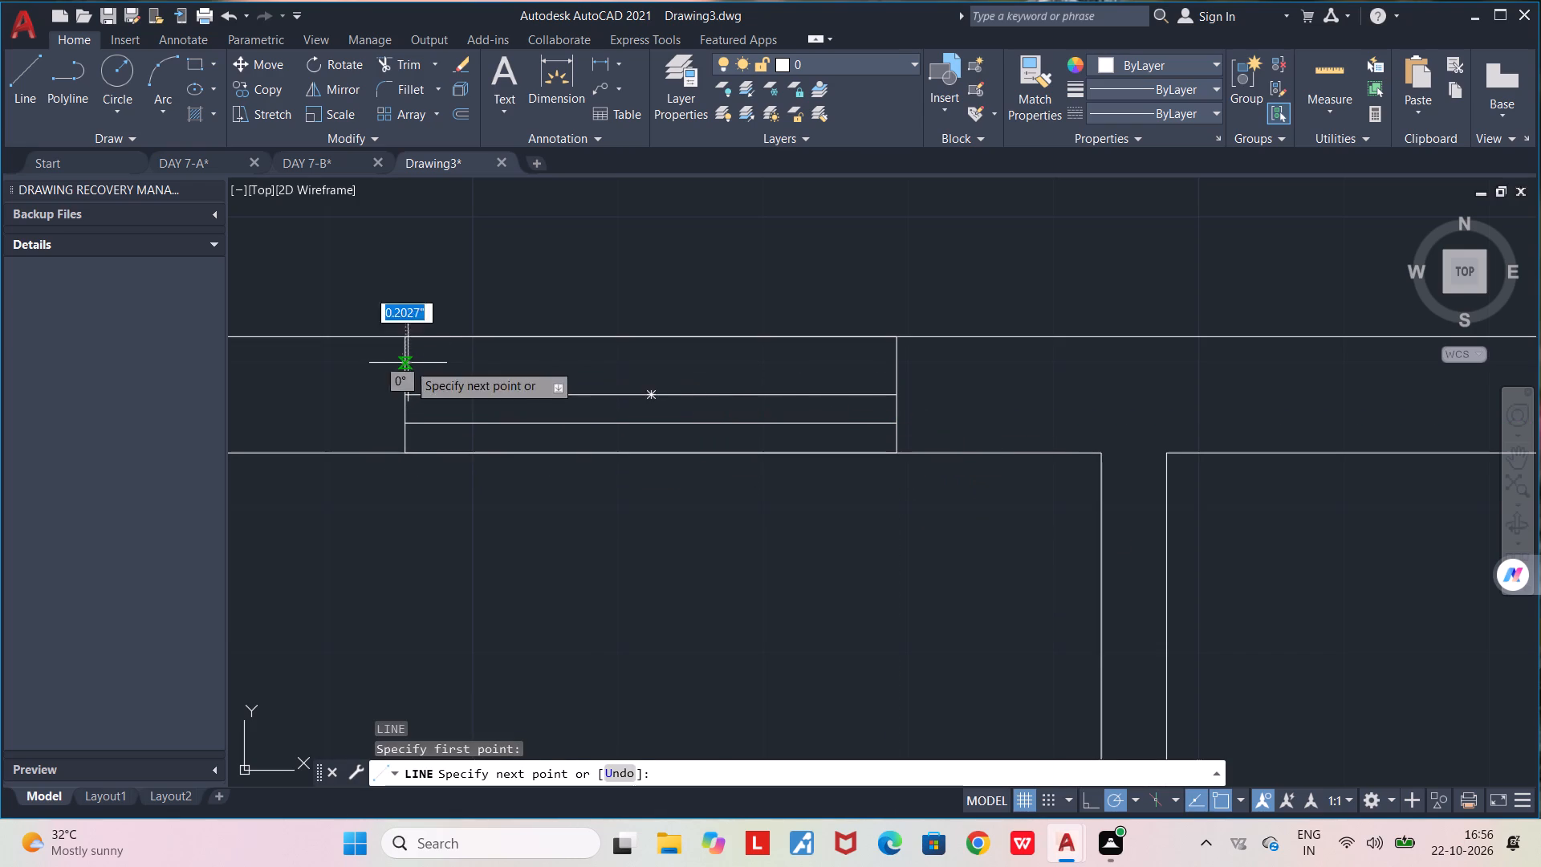
pyautogui.click(893, 369)
pyautogui.press('space')
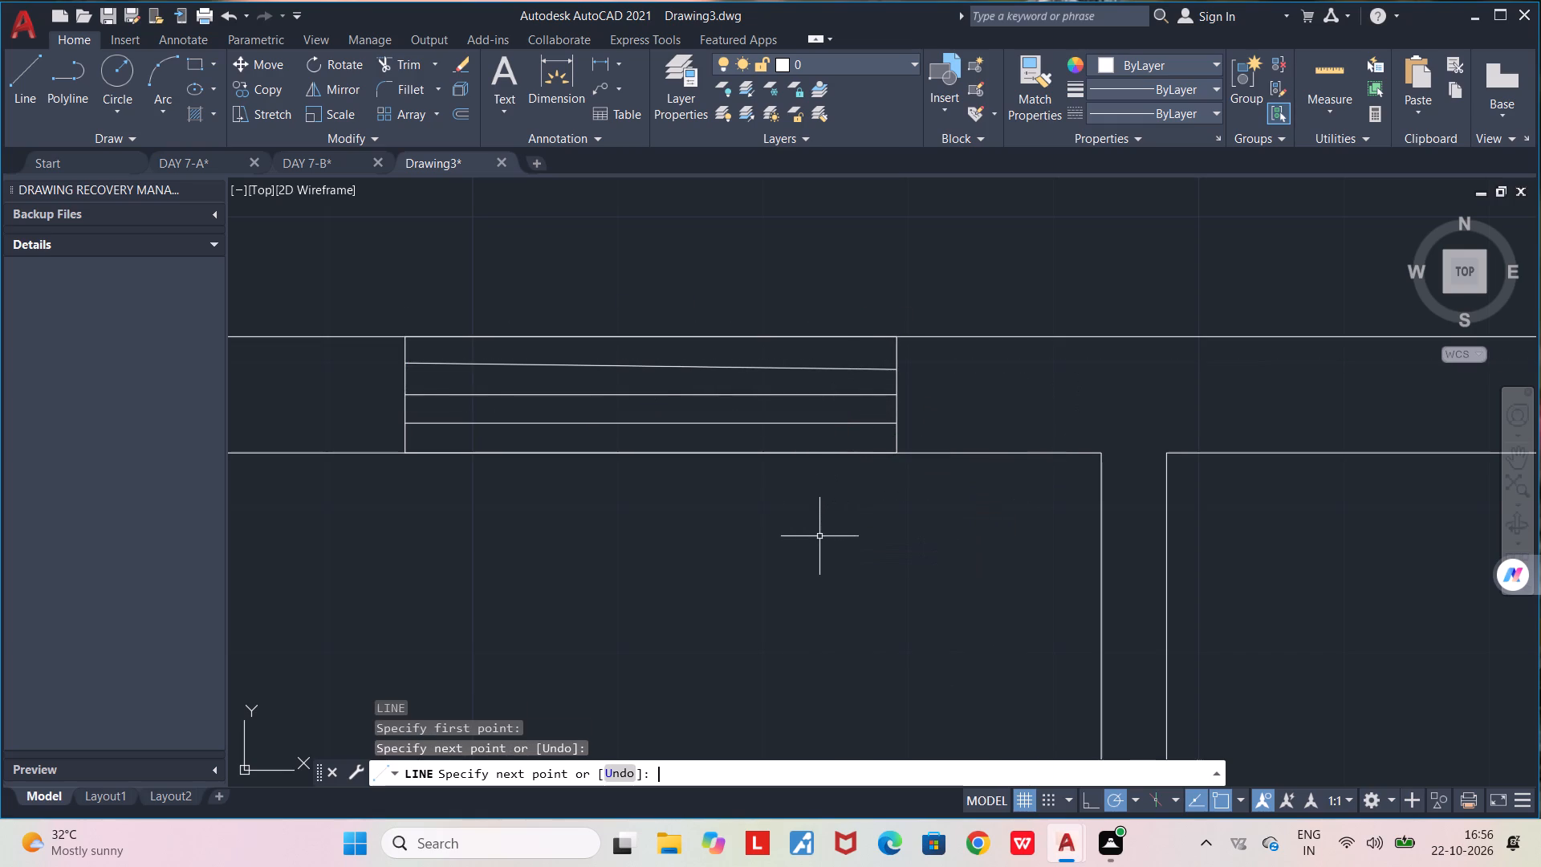
# Draw a window rectangle across the top outer wall of the small room adjoining the upper-left room.
pyautogui.scroll(-2, 450, 396)
pyautogui.moveTo(467, 536); pyautogui.dragTo(527, 459, button='middle')
pyautogui.scroll(-3, 527, 459)
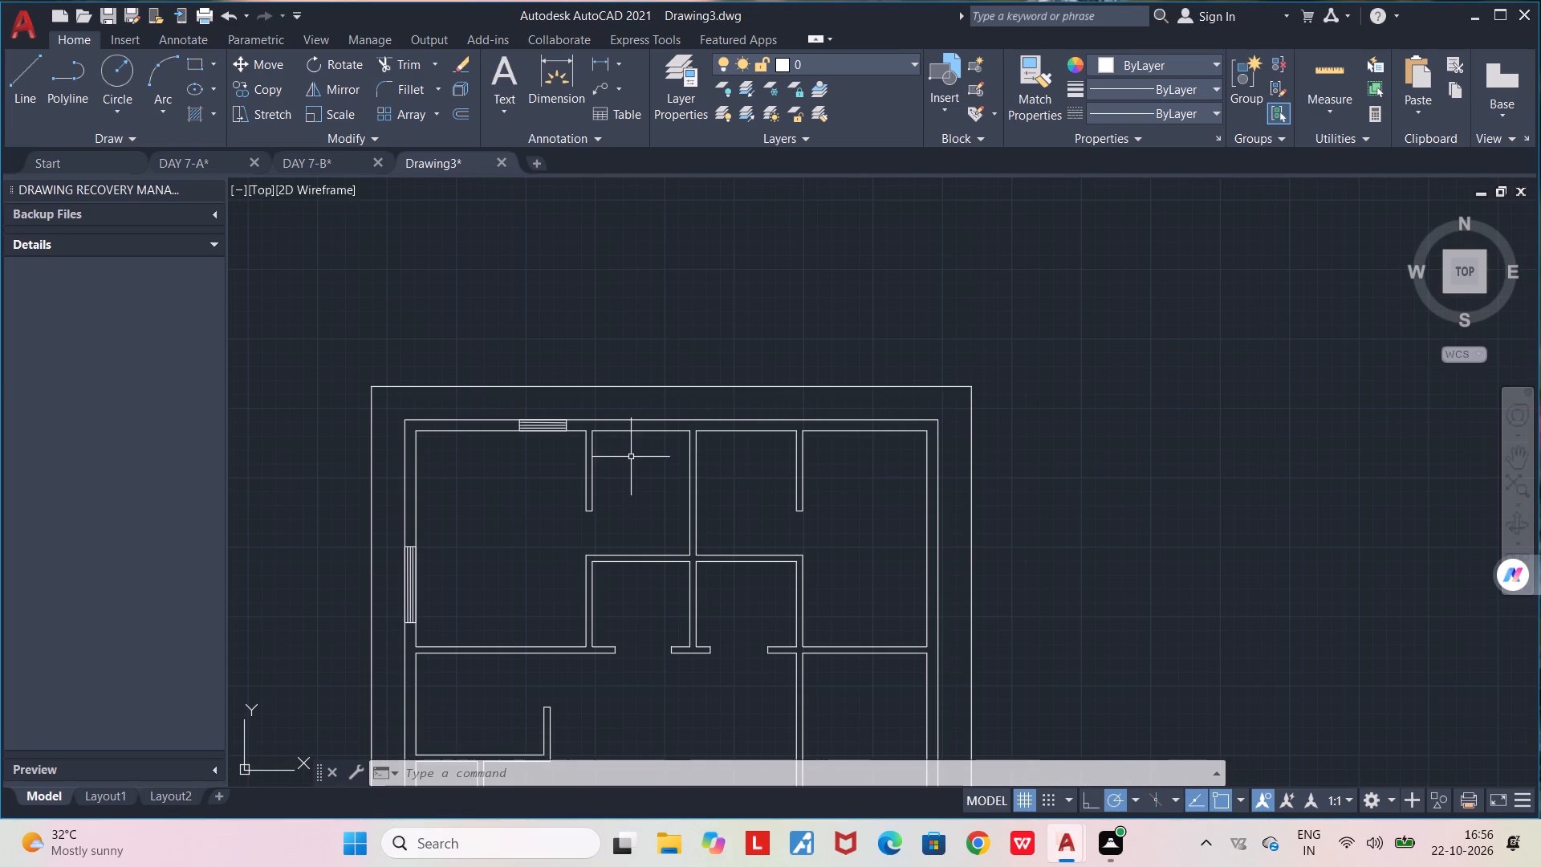
pyautogui.scroll(1, 631, 458)
pyautogui.click(197, 63)
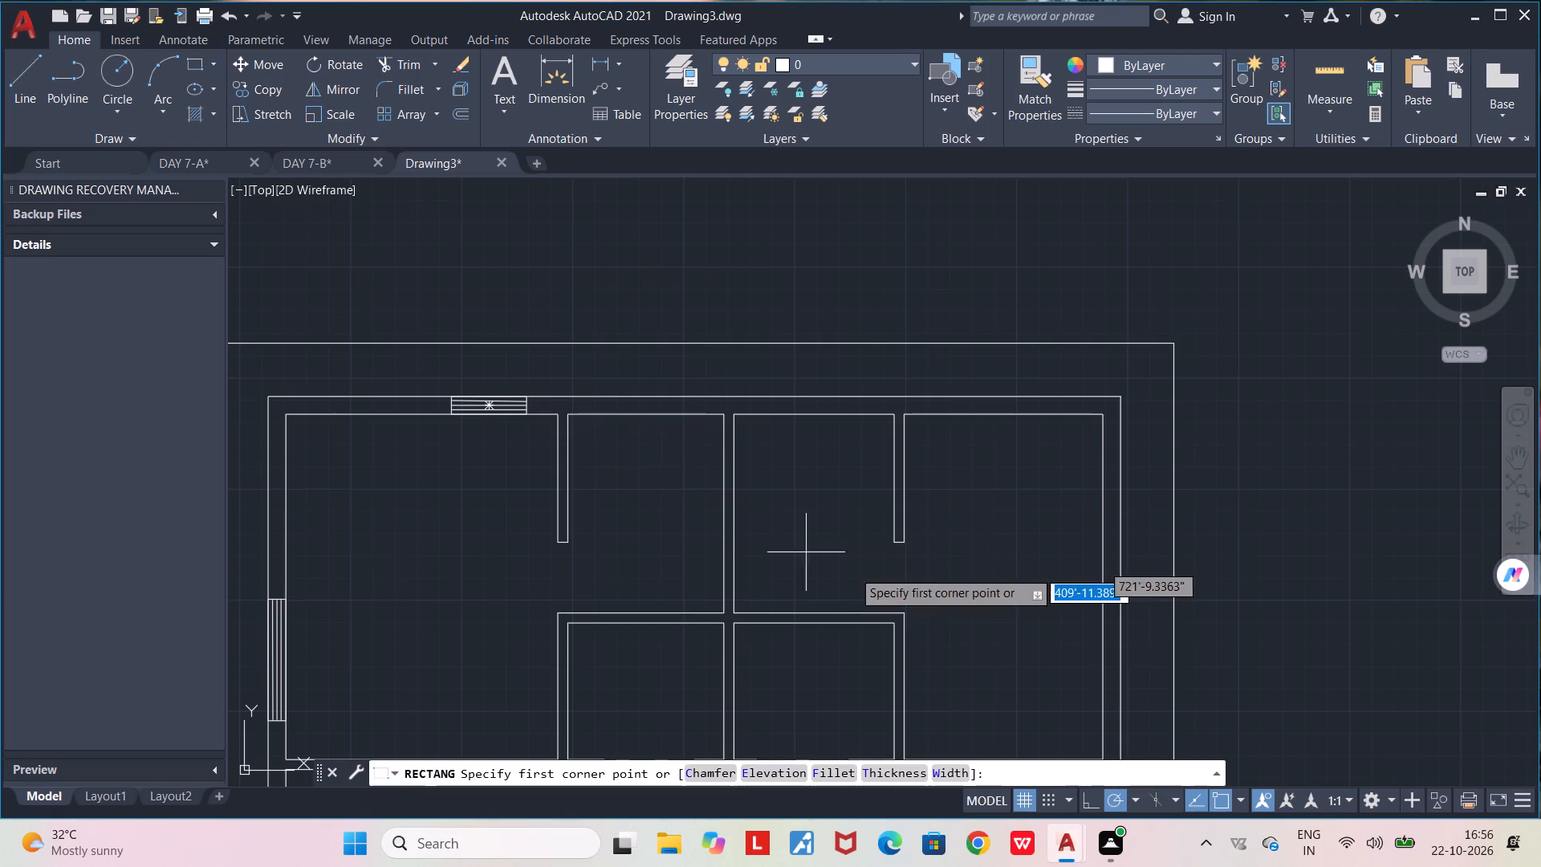
pyautogui.scroll(1, 615, 405)
pyautogui.click(614, 393)
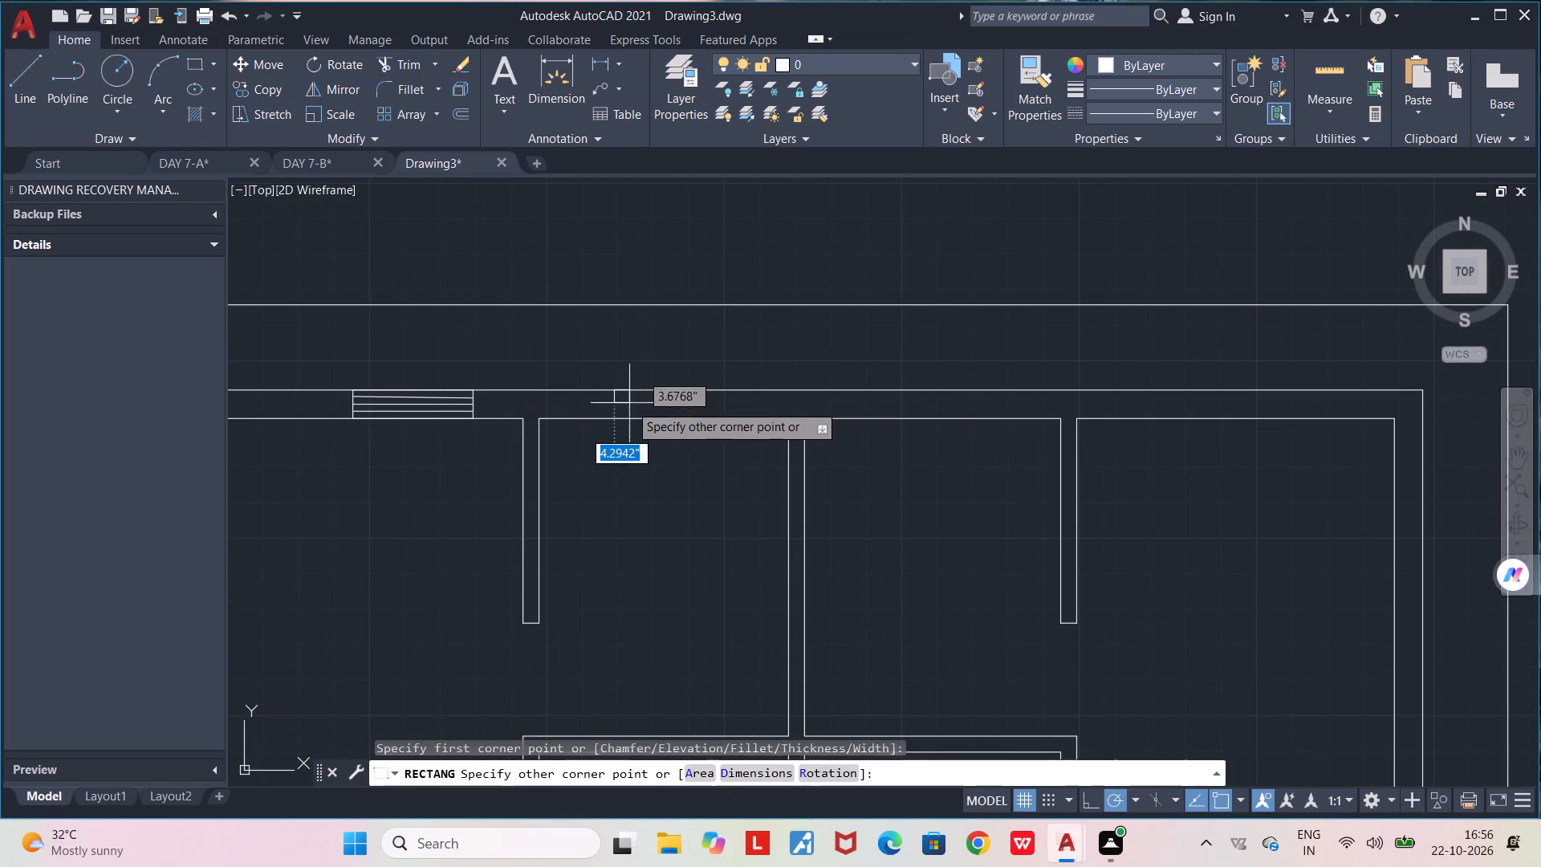
pyautogui.click(720, 420)
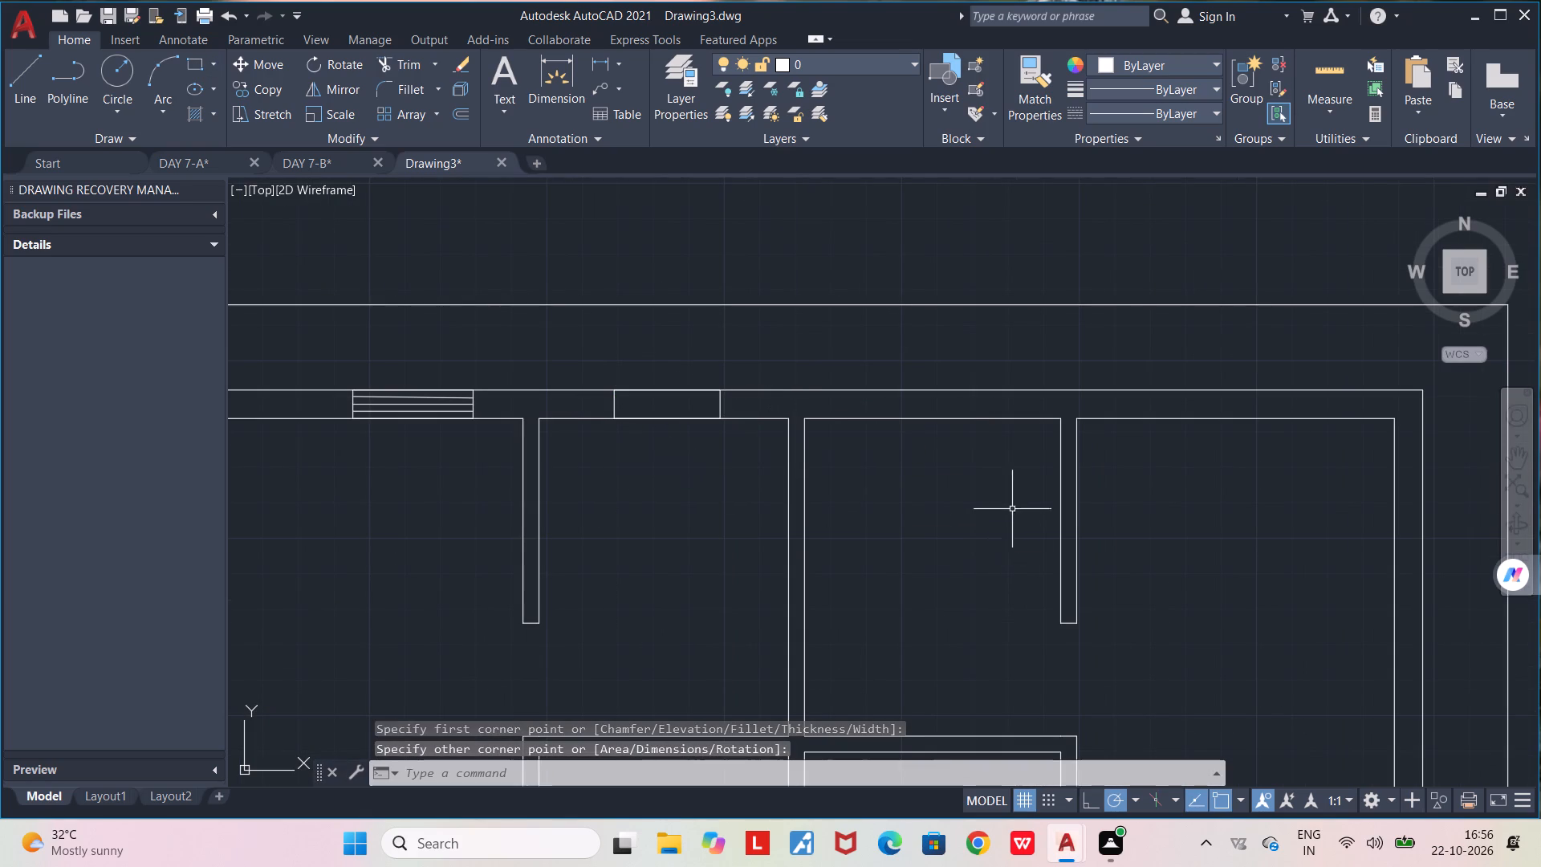
# Draw a window rectangle about 2'-9" long across the top outer wall of the small room adjoining the upper-right room.
pyautogui.moveTo(967, 483); pyautogui.dragTo(736, 494, button='middle')
pyautogui.click(200, 68)
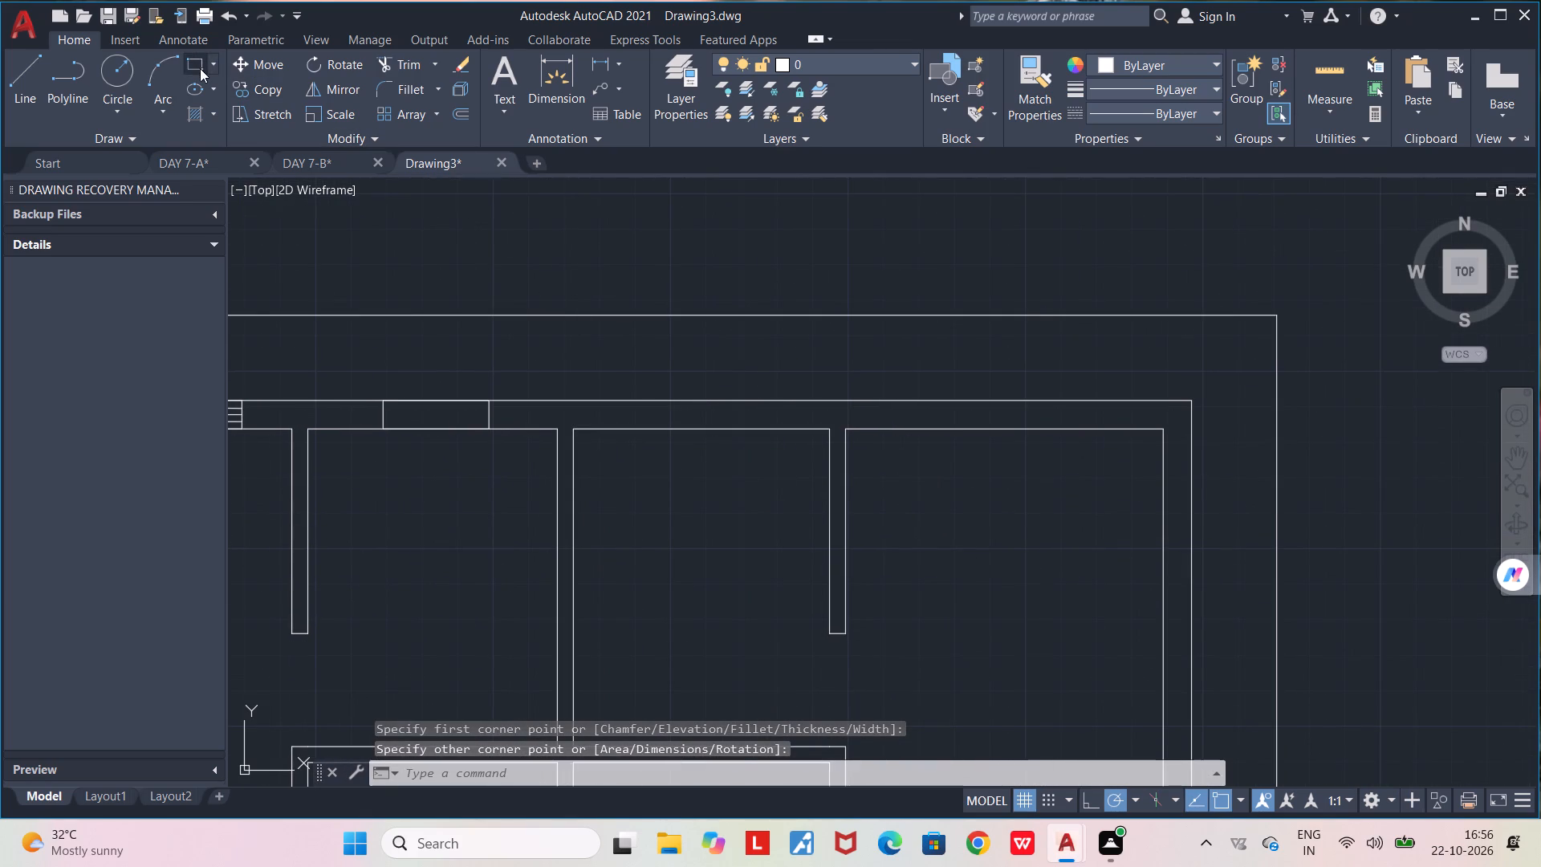
pyautogui.click(643, 402)
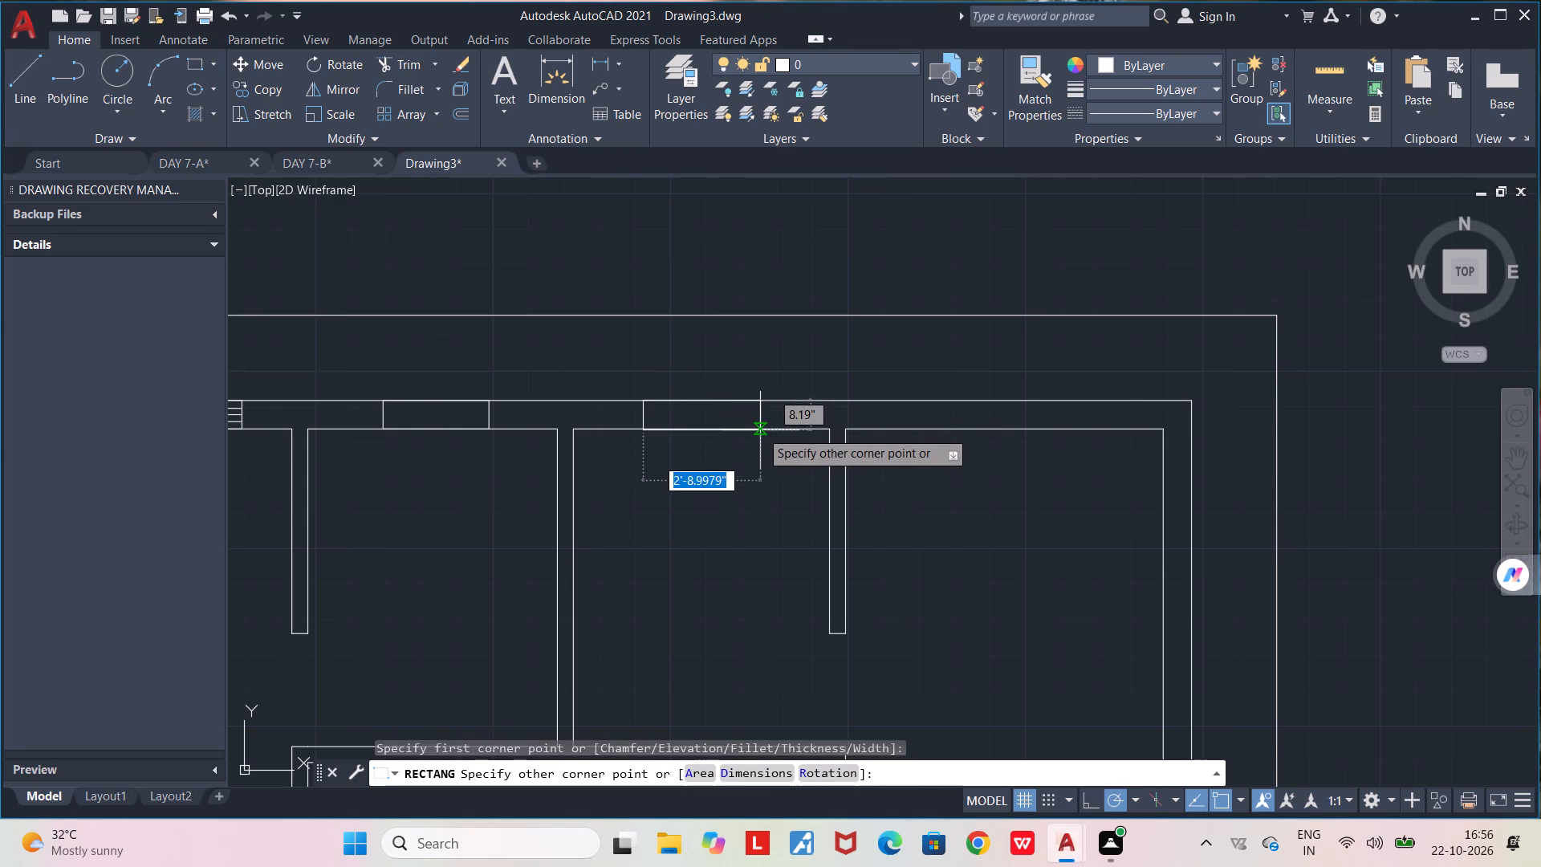
pyautogui.click(759, 430)
pyautogui.moveTo(757, 543); pyautogui.dragTo(866, 499, button='middle')
pyautogui.scroll(-2, 866, 499)
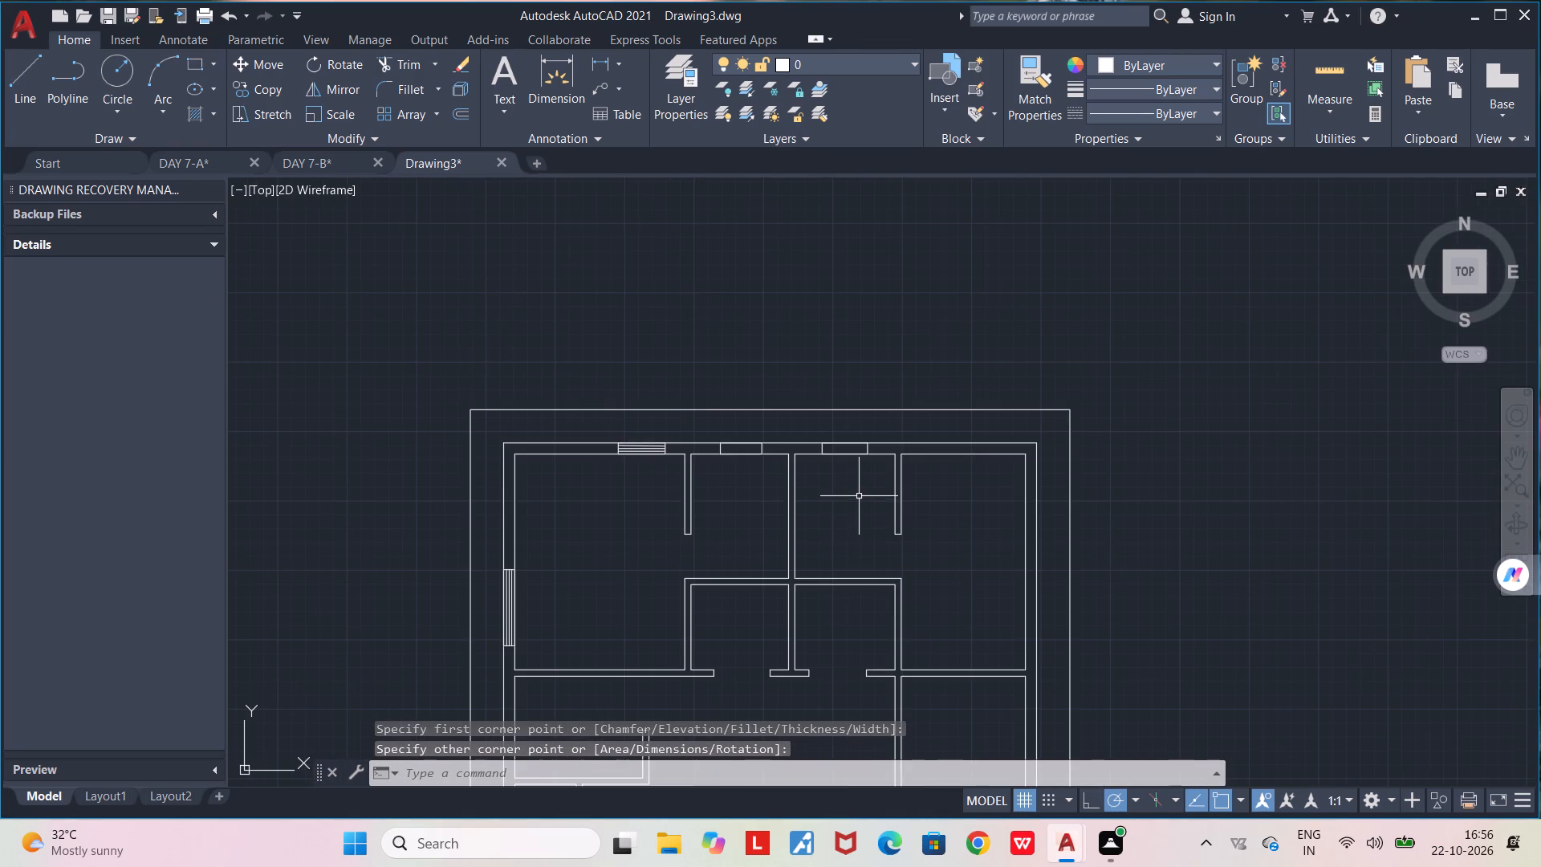
# Draw a horizontal centre line through the first small room's top-wall window between the midpoints of its short sides.
pyautogui.scroll(1, 742, 499)
pyautogui.moveTo(734, 495); pyautogui.dragTo(544, 519, button='middle')
pyautogui.scroll(1, 543, 519)
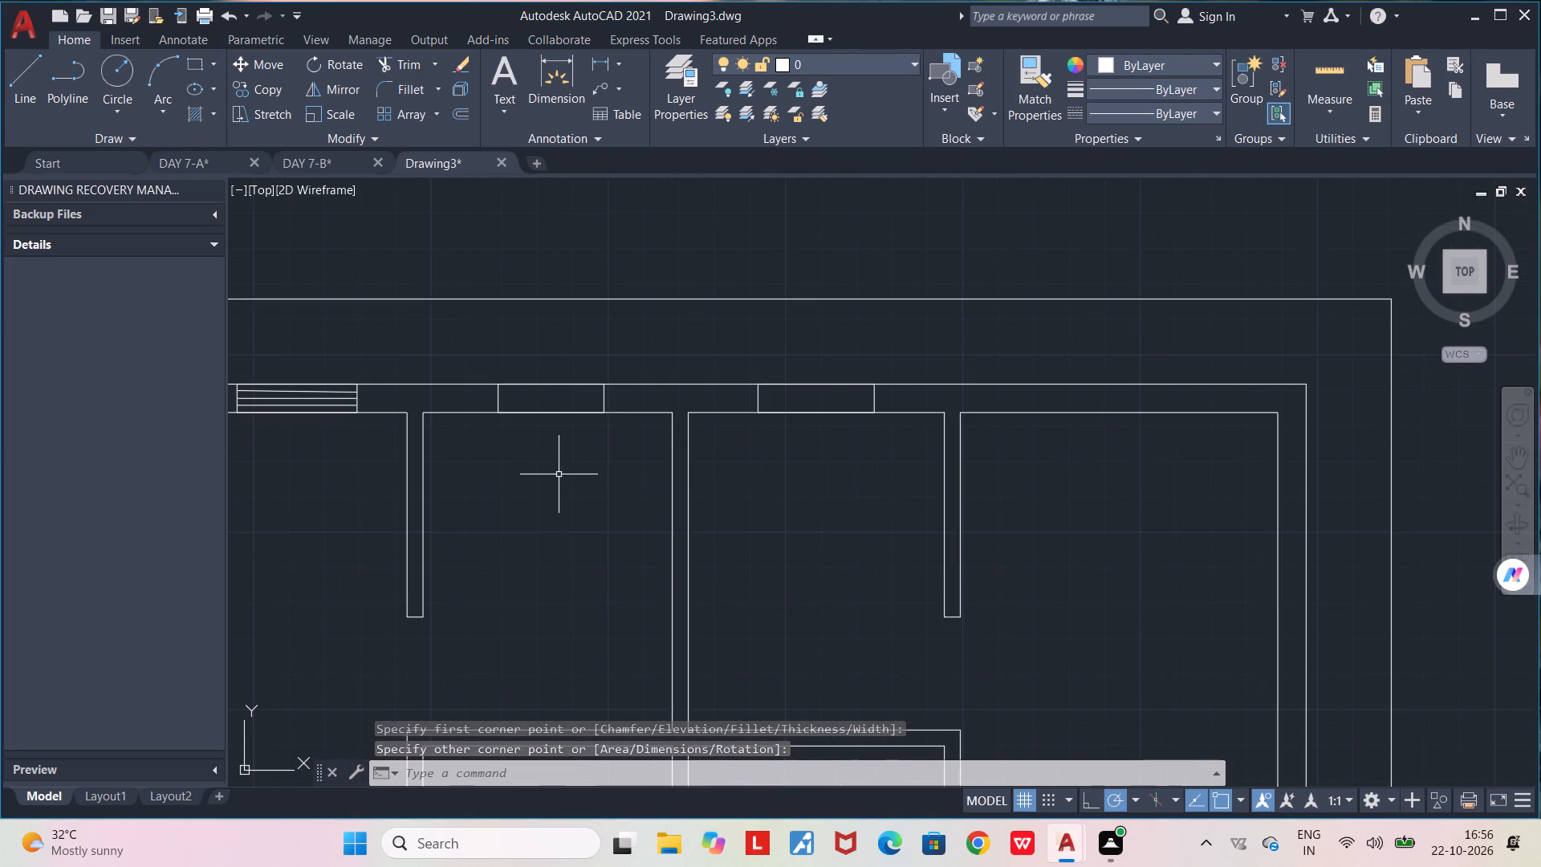
pyautogui.press('l')
pyautogui.press('Return')
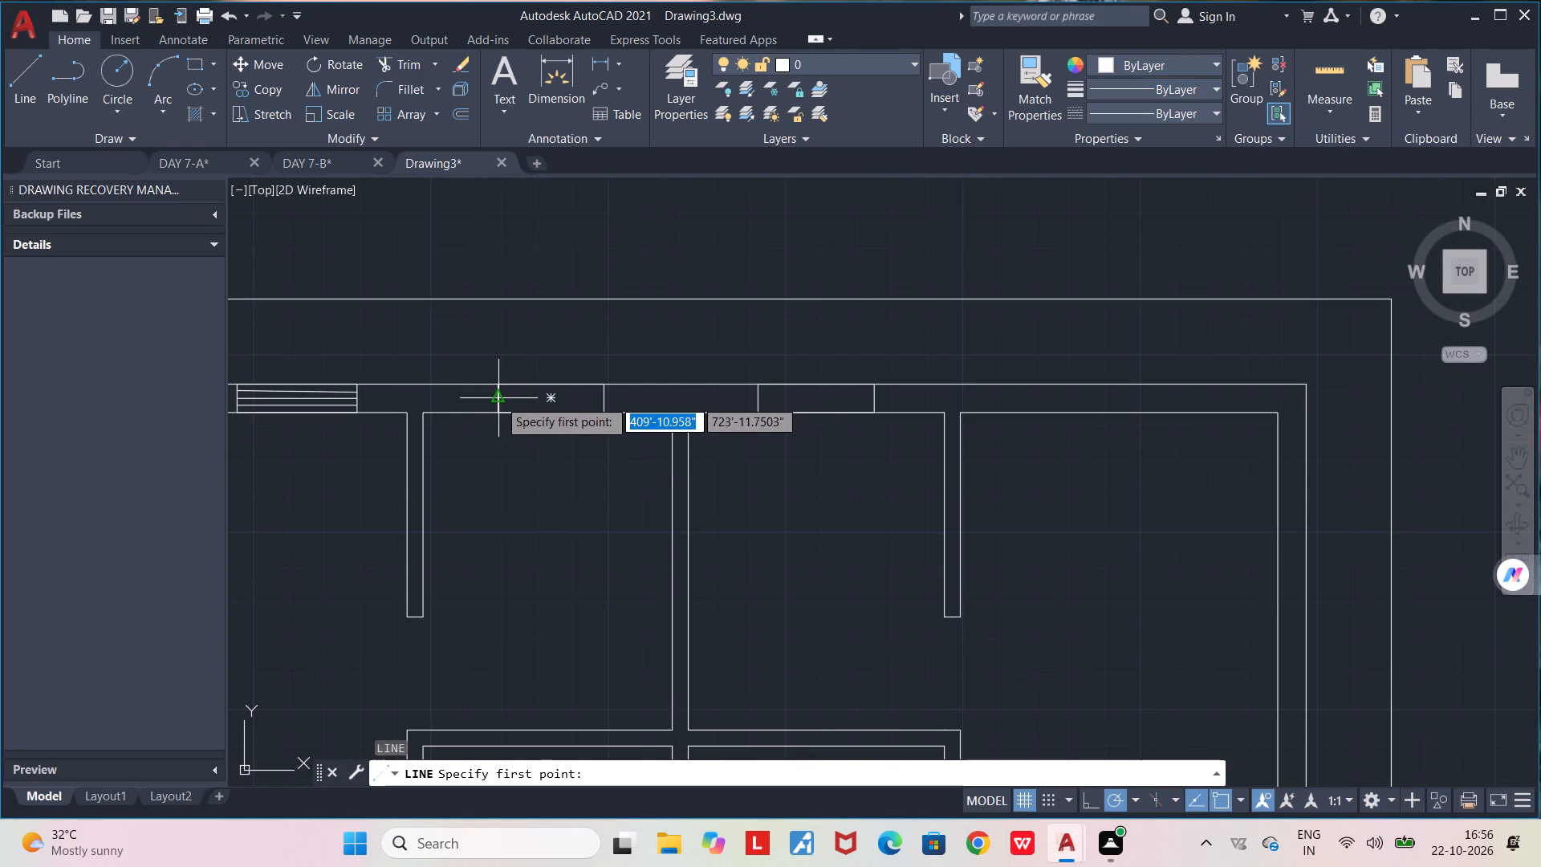
pyautogui.click(498, 399)
pyautogui.click(605, 396)
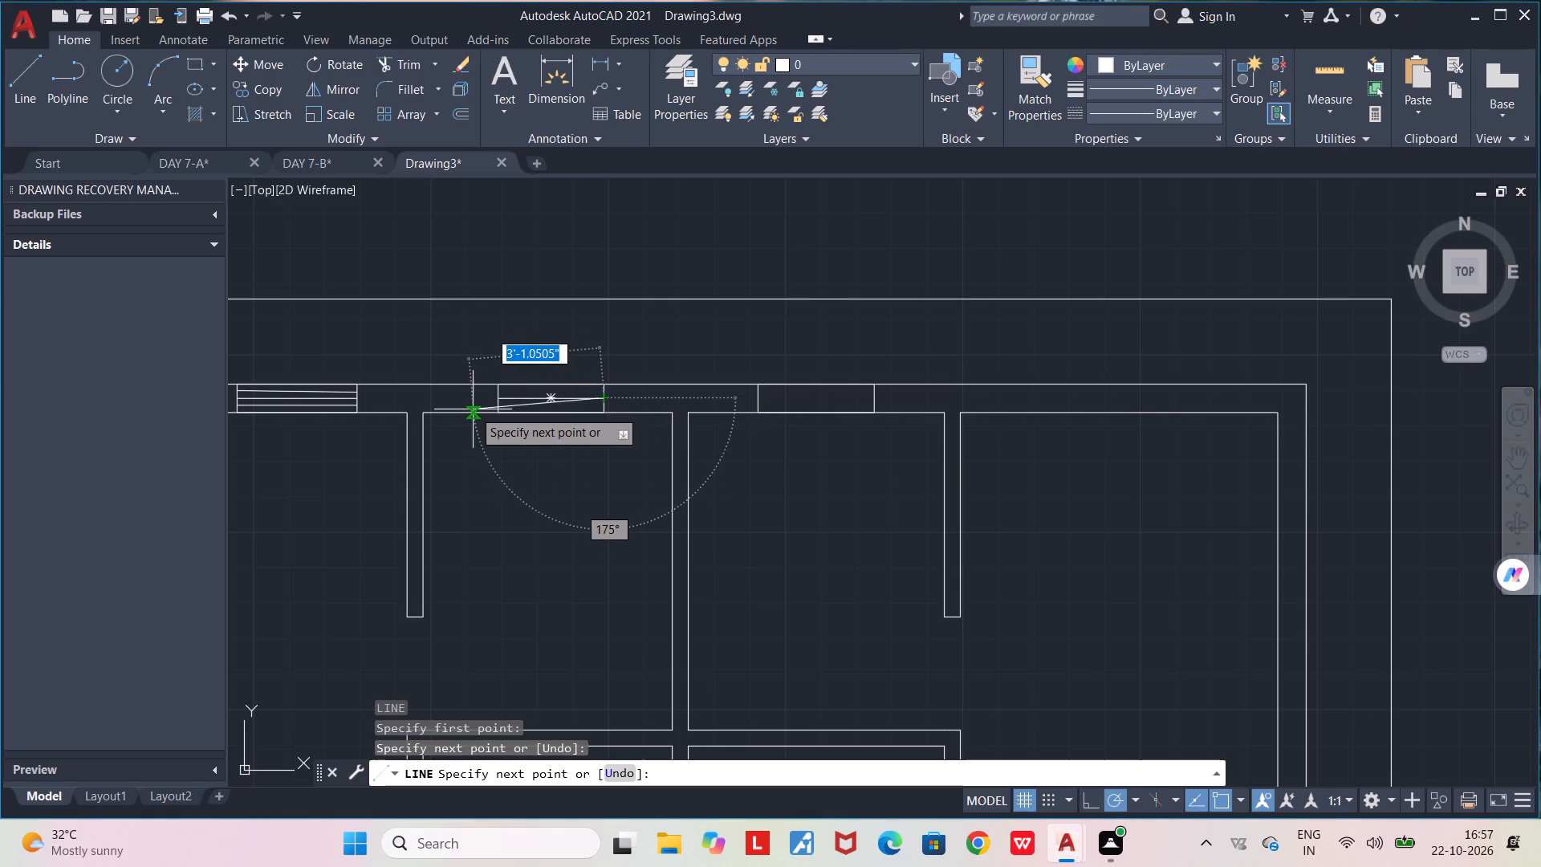
pyautogui.press('space')
# Draw two more full-length lines inside the first small room's window, one above and one below its centre line.
pyautogui.scroll(3, 502, 392)
pyautogui.press('space')
pyautogui.click(484, 390)
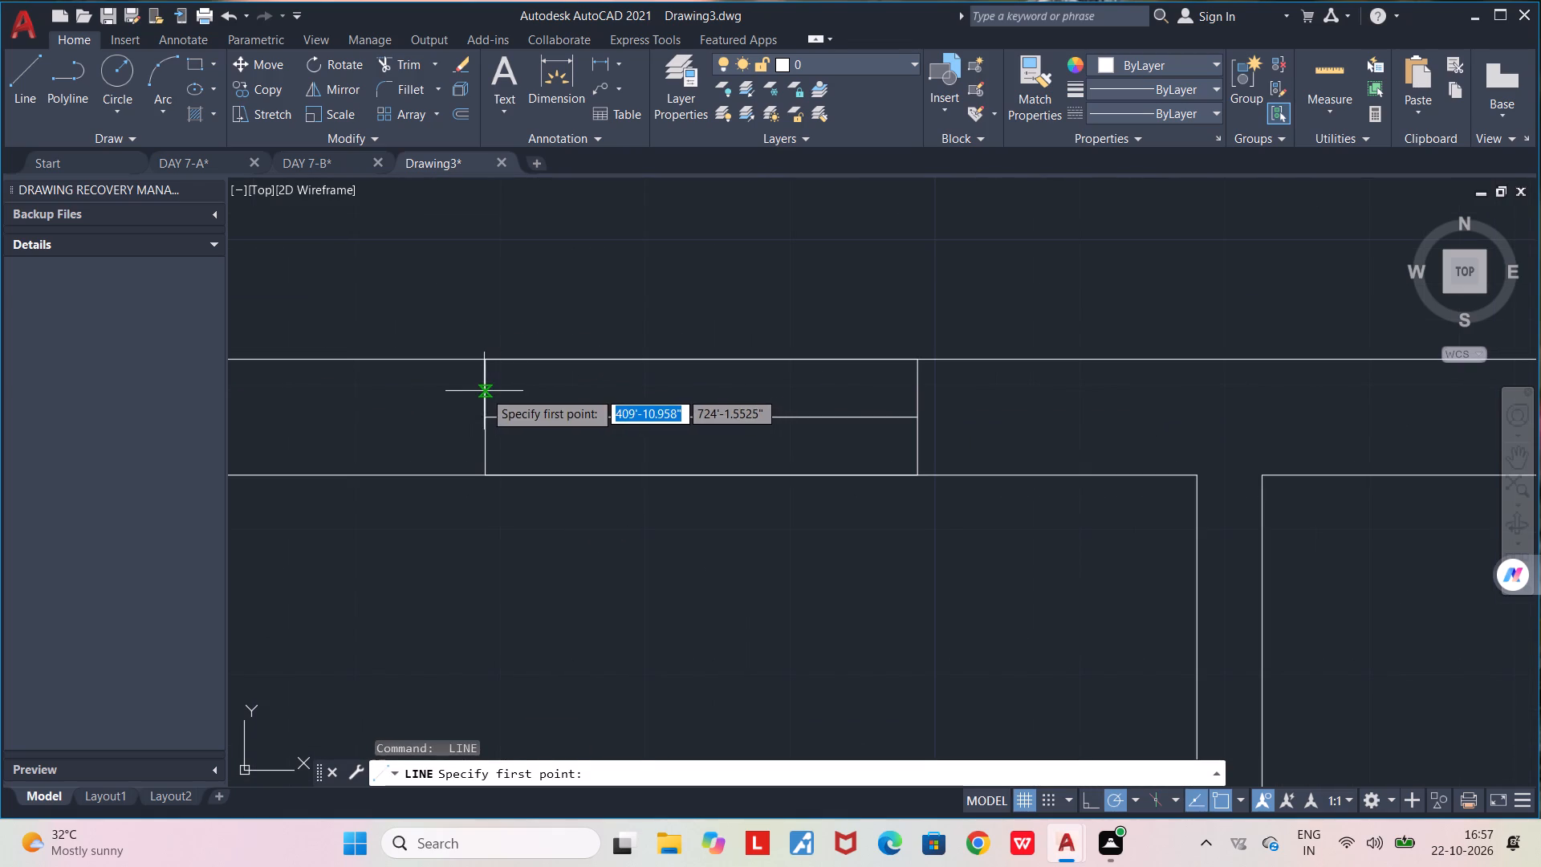
pyautogui.click(914, 390)
pyautogui.press('space')
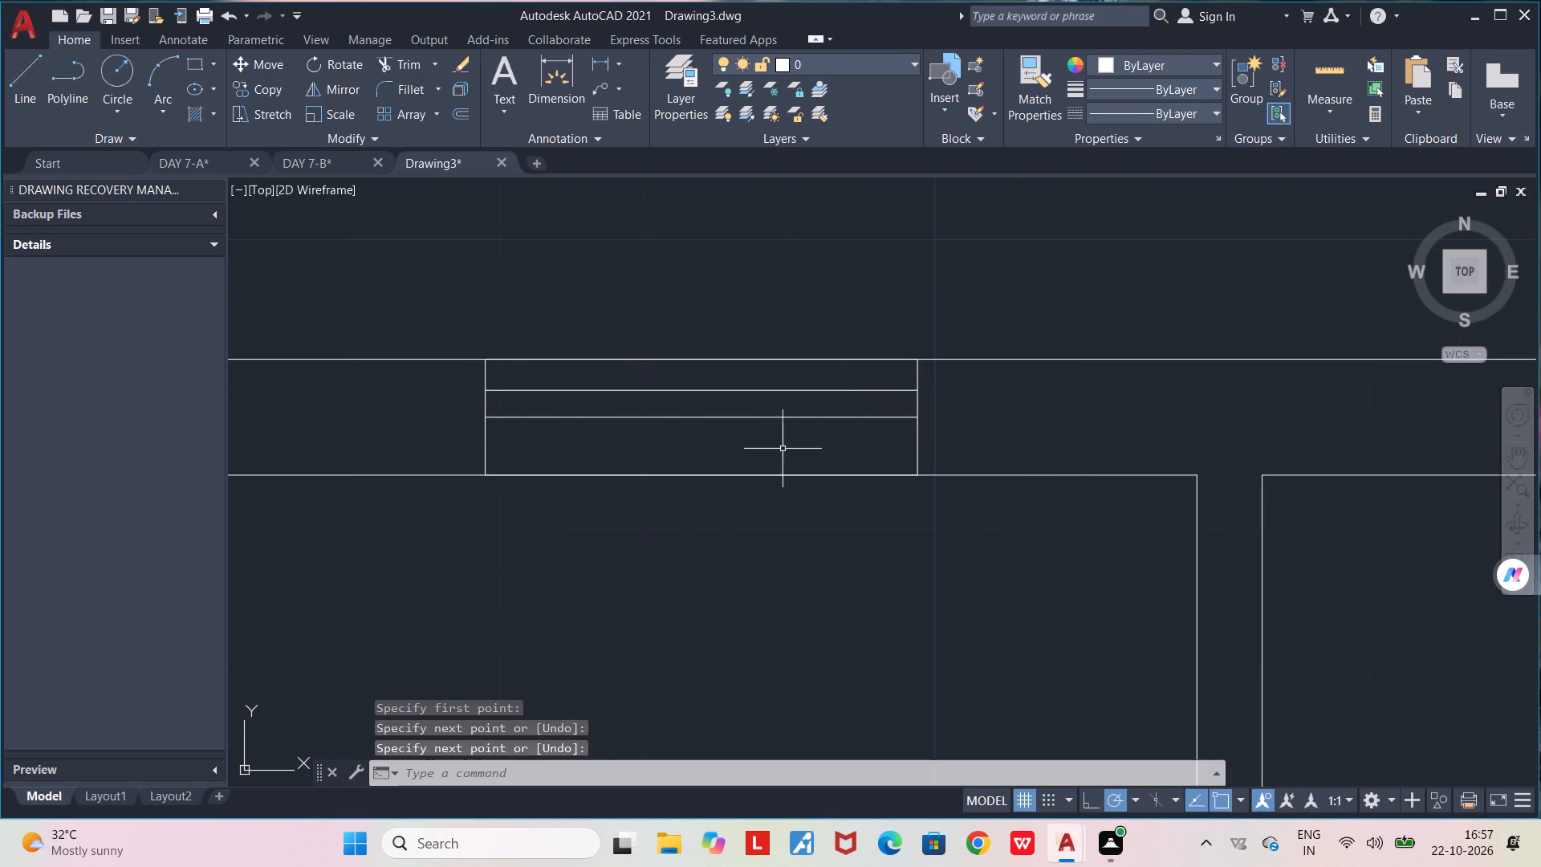
pyautogui.press('space')
pyautogui.click(490, 442)
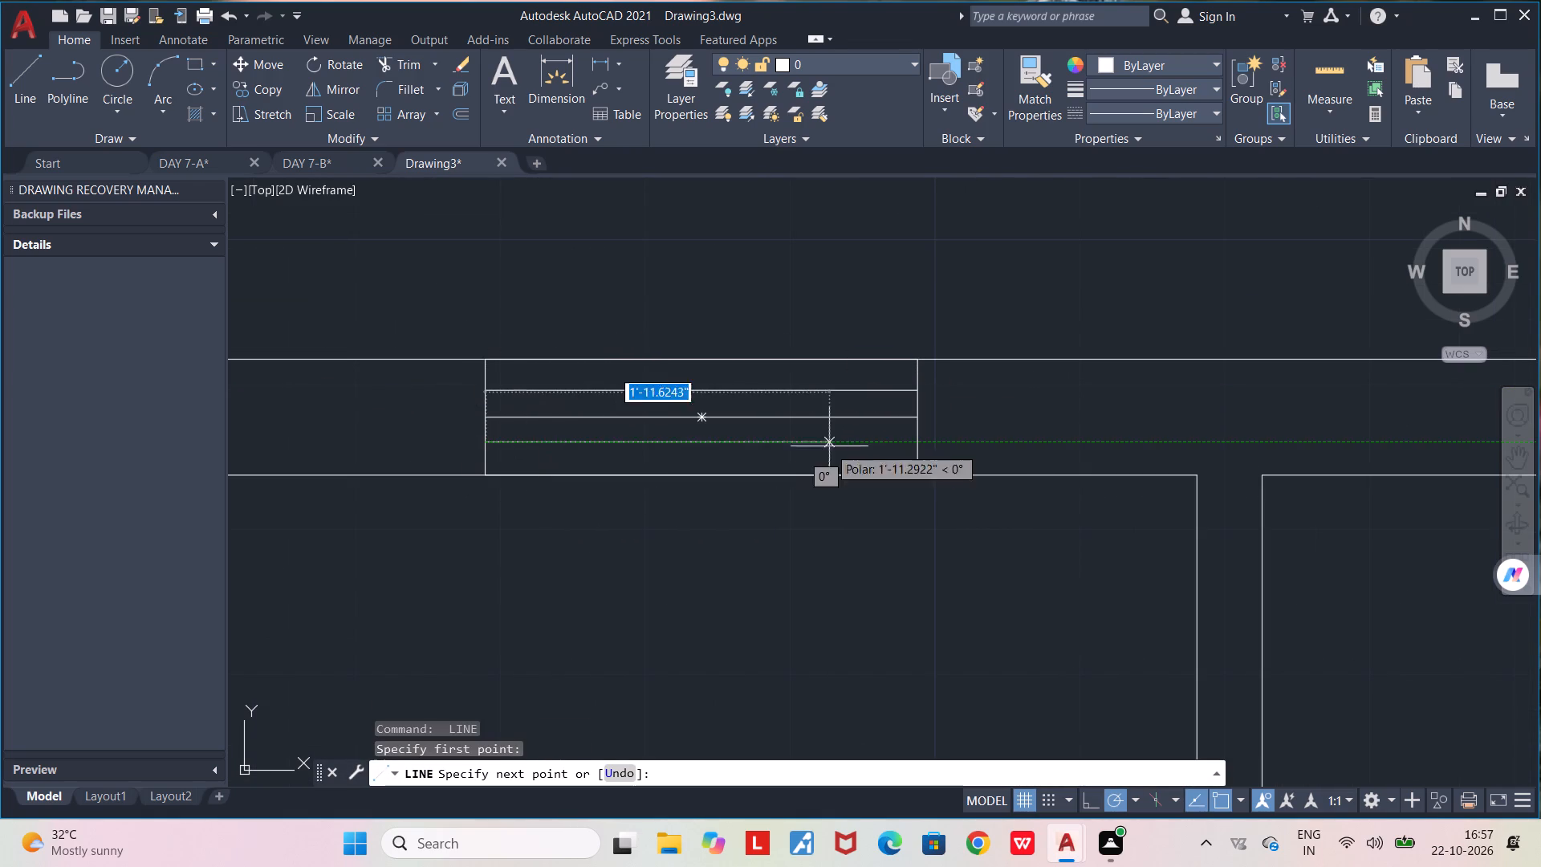
pyautogui.click(920, 445)
pyautogui.press('space')
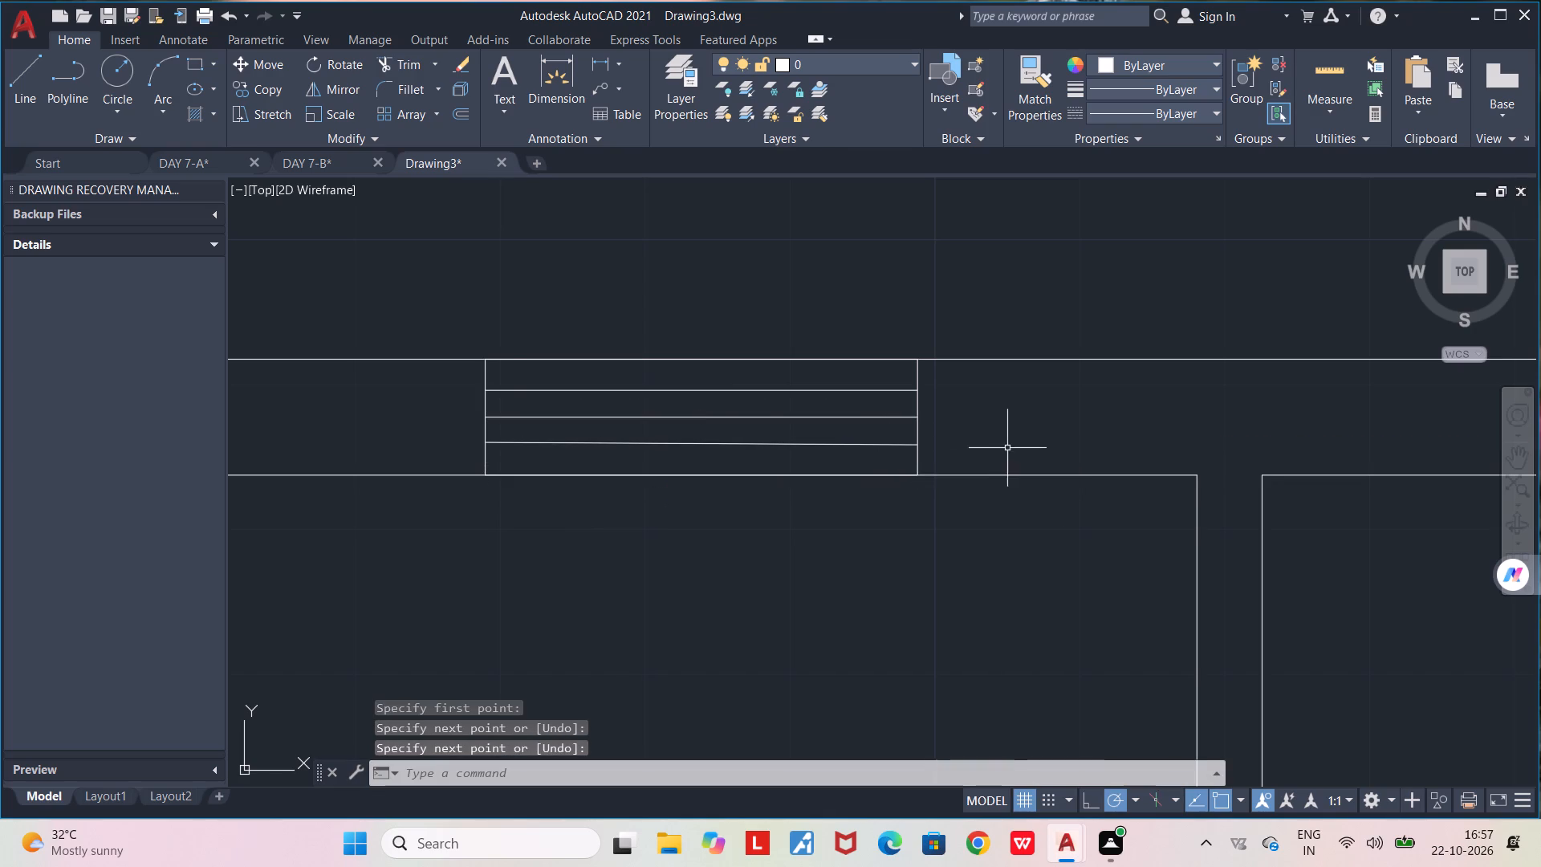
# Draw a horizontal centre line through the second small room's top-wall window between the midpoints of its short sides.
pyautogui.moveTo(1006, 444); pyautogui.dragTo(330, 443, button='middle')
pyautogui.scroll(-3, 330, 443)
pyautogui.moveTo(496, 447); pyautogui.dragTo(510, 455, button='middle')
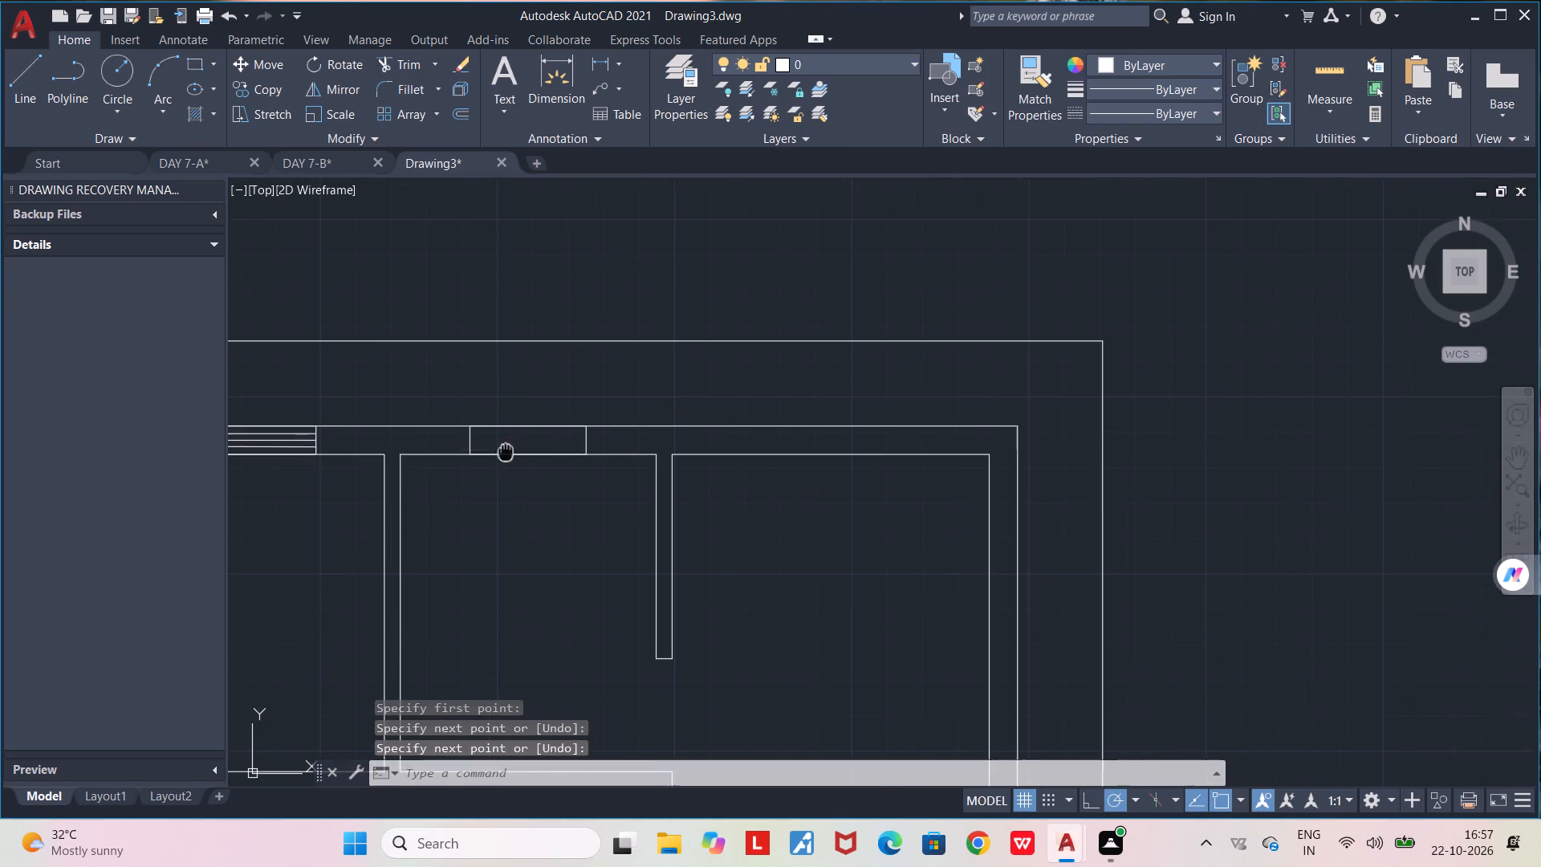
pyautogui.moveTo(510, 455); pyautogui.dragTo(618, 474, button='middle')
pyautogui.scroll(1, 599, 465)
pyautogui.press('space')
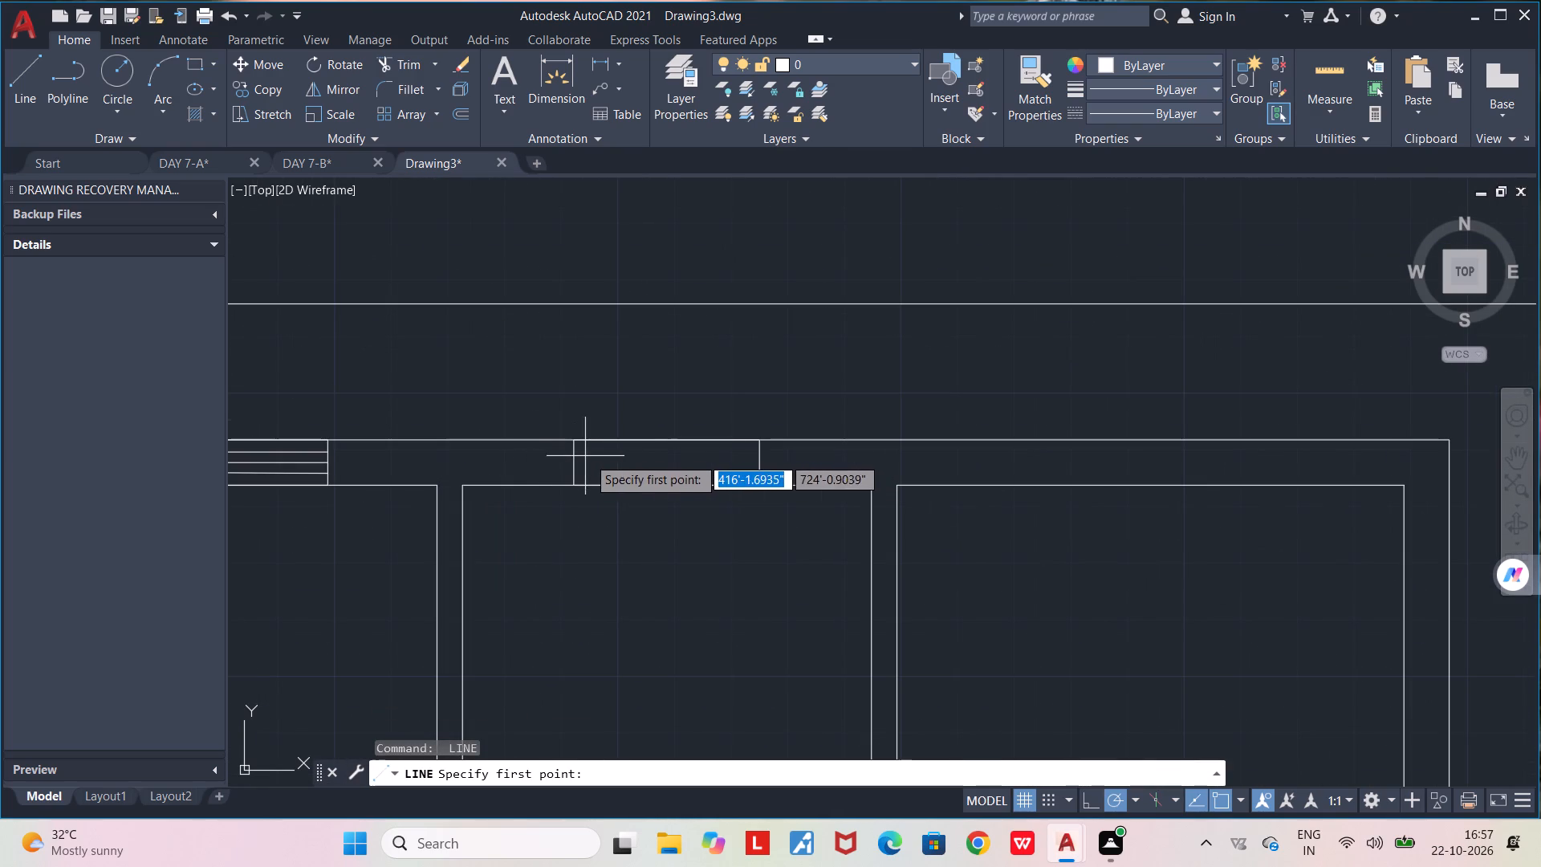
pyautogui.click(575, 462)
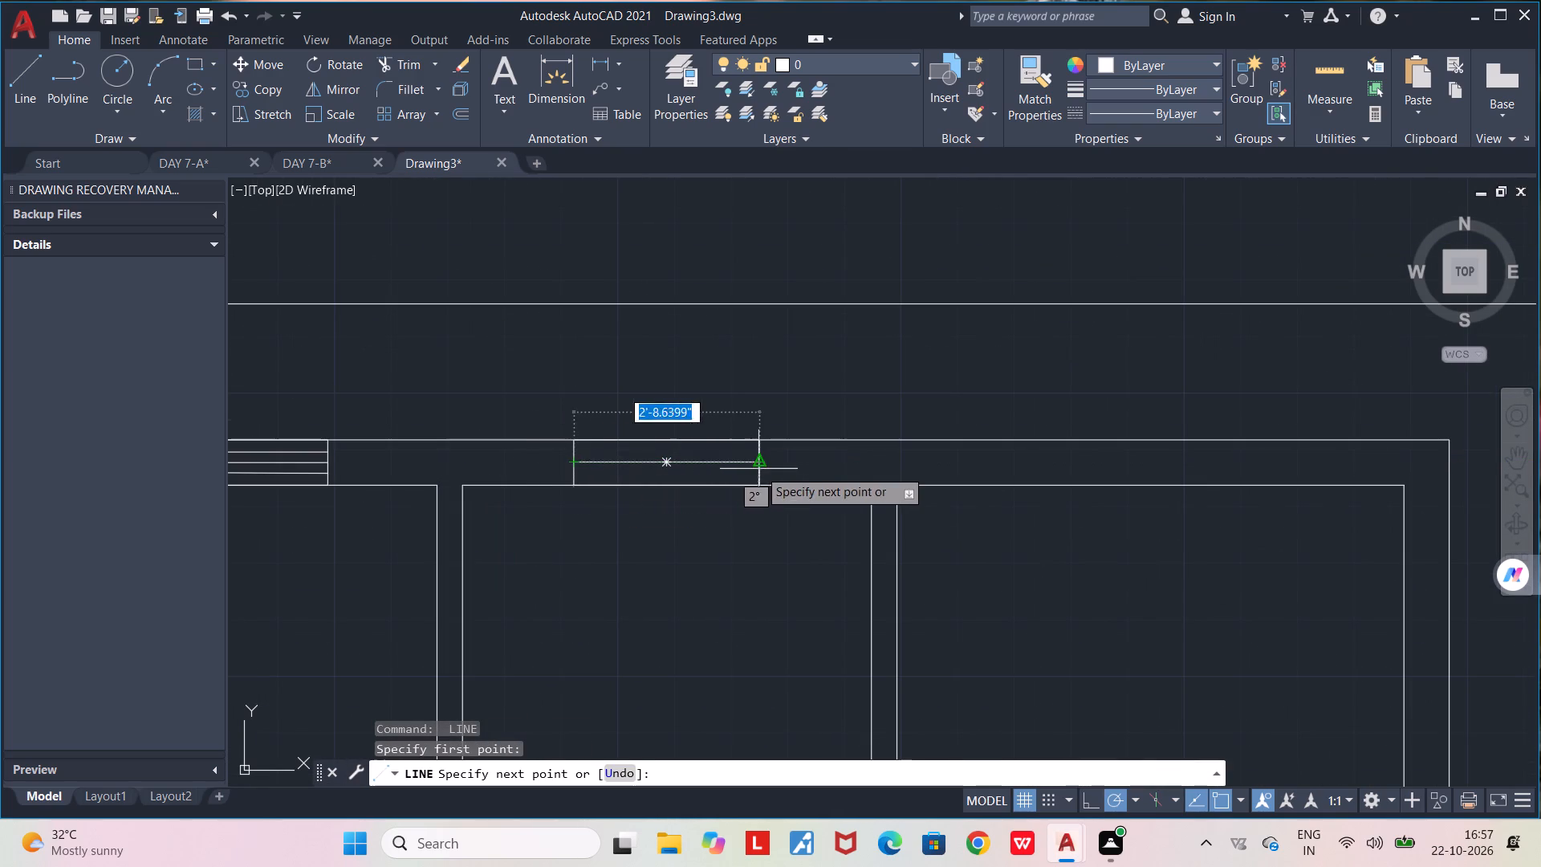
pyautogui.click(758, 469)
pyautogui.press('space')
# Draw two more full-length lines inside the second small room's window, one below and one above its centre line.
pyautogui.press('space')
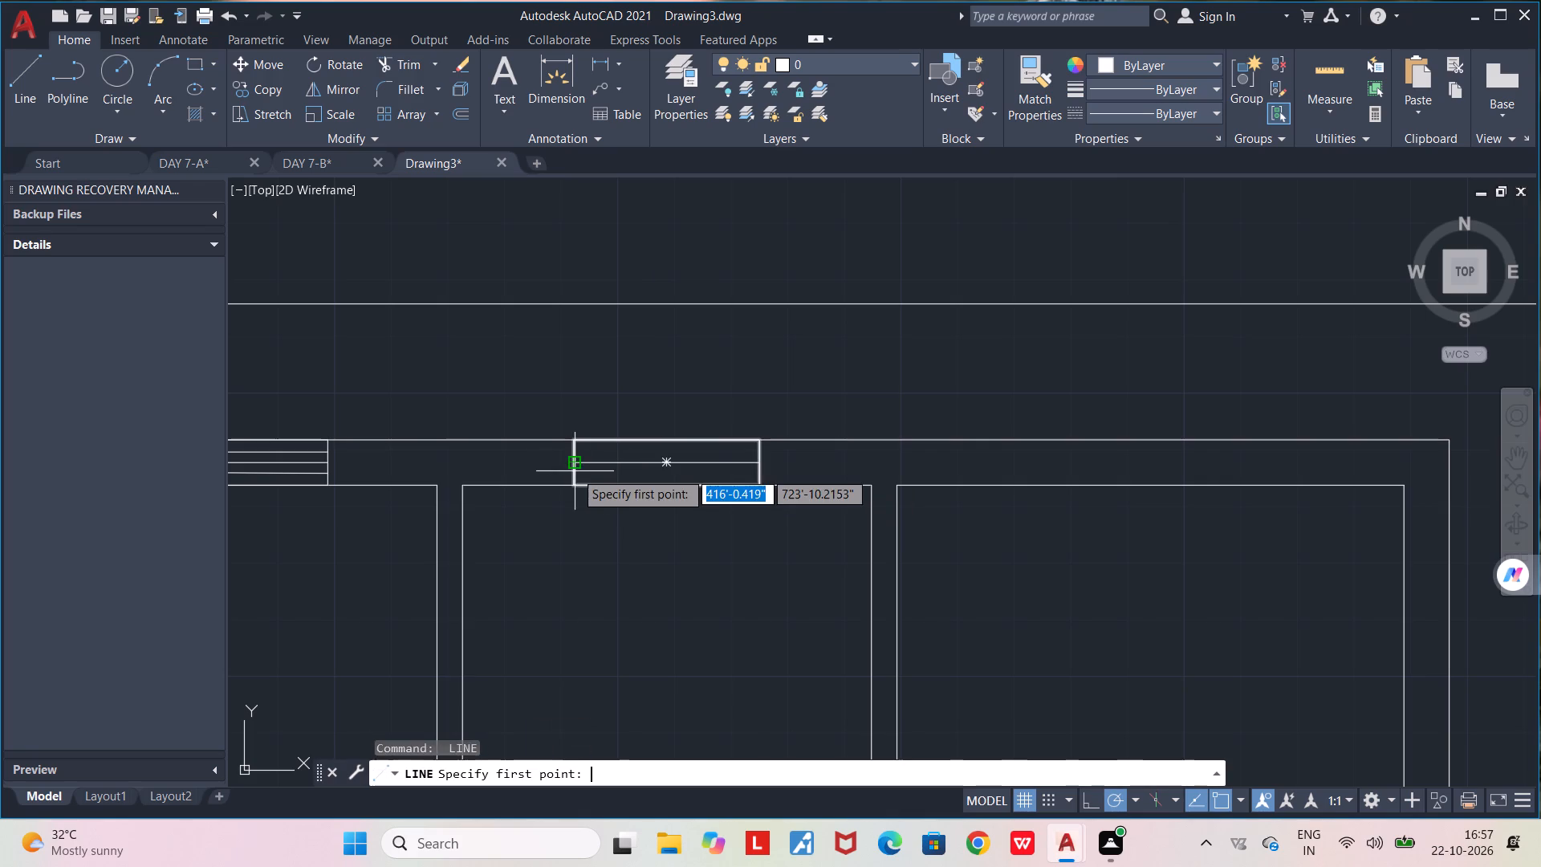
pyautogui.scroll(3, 575, 475)
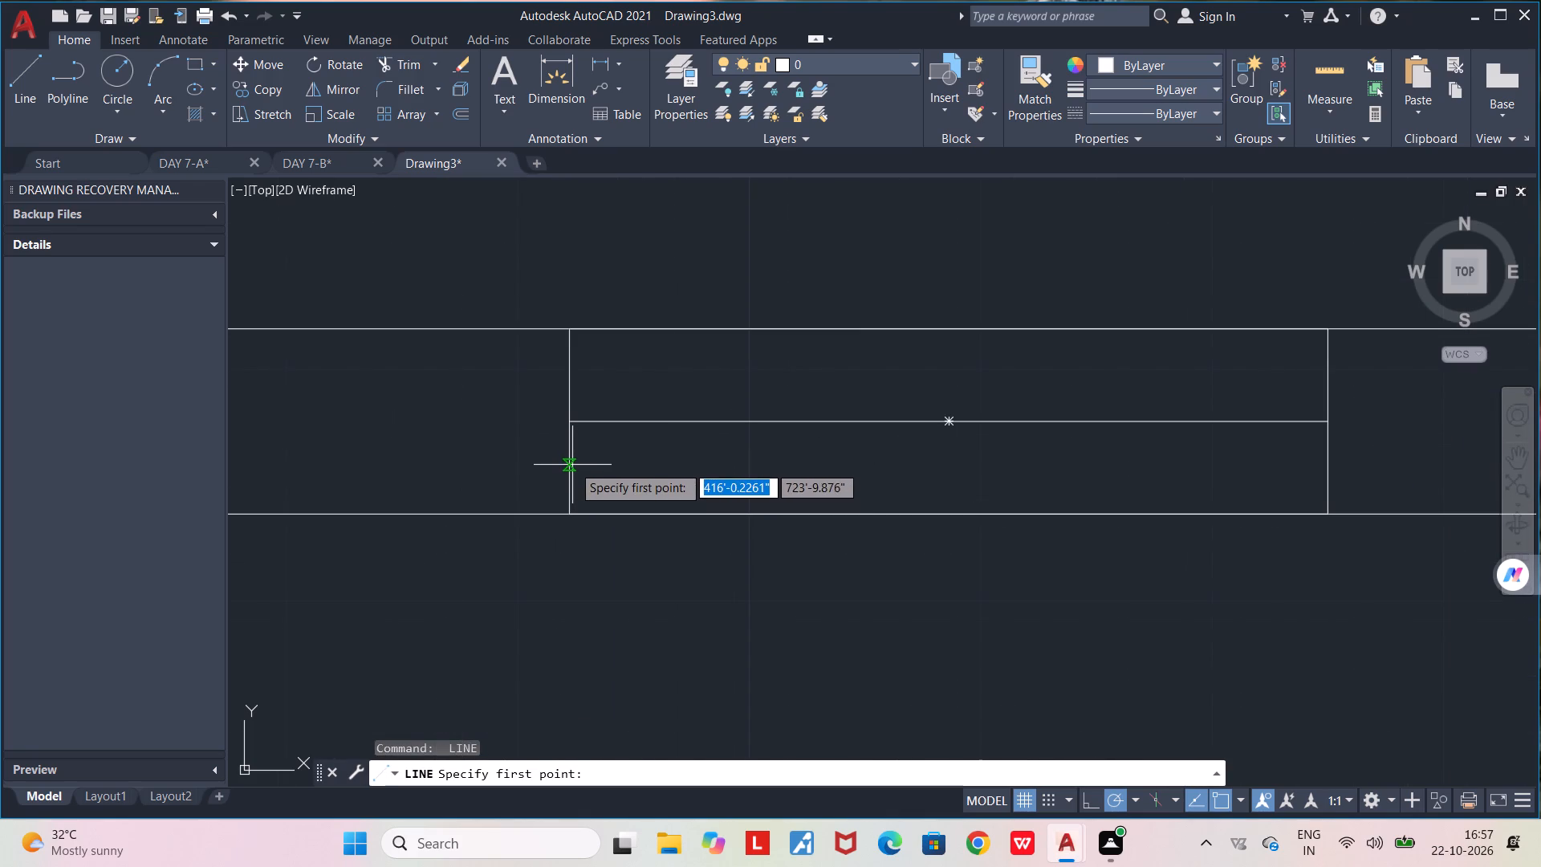
pyautogui.click(572, 465)
pyautogui.scroll(-3, 701, 472)
pyautogui.scroll(2, 859, 472)
pyautogui.click(848, 468)
pyautogui.press('space')
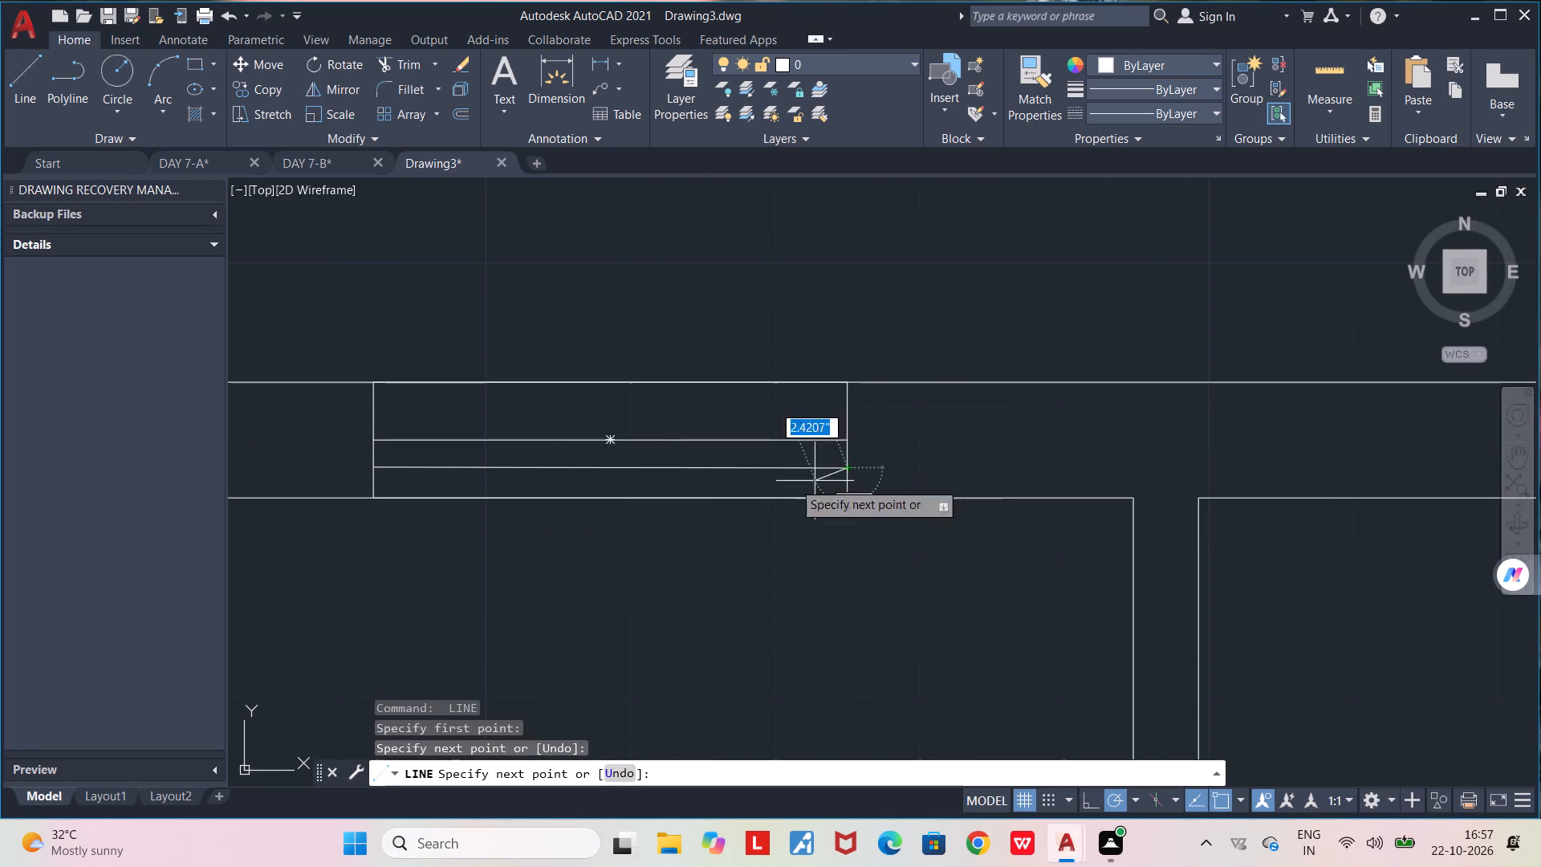
pyautogui.press('space')
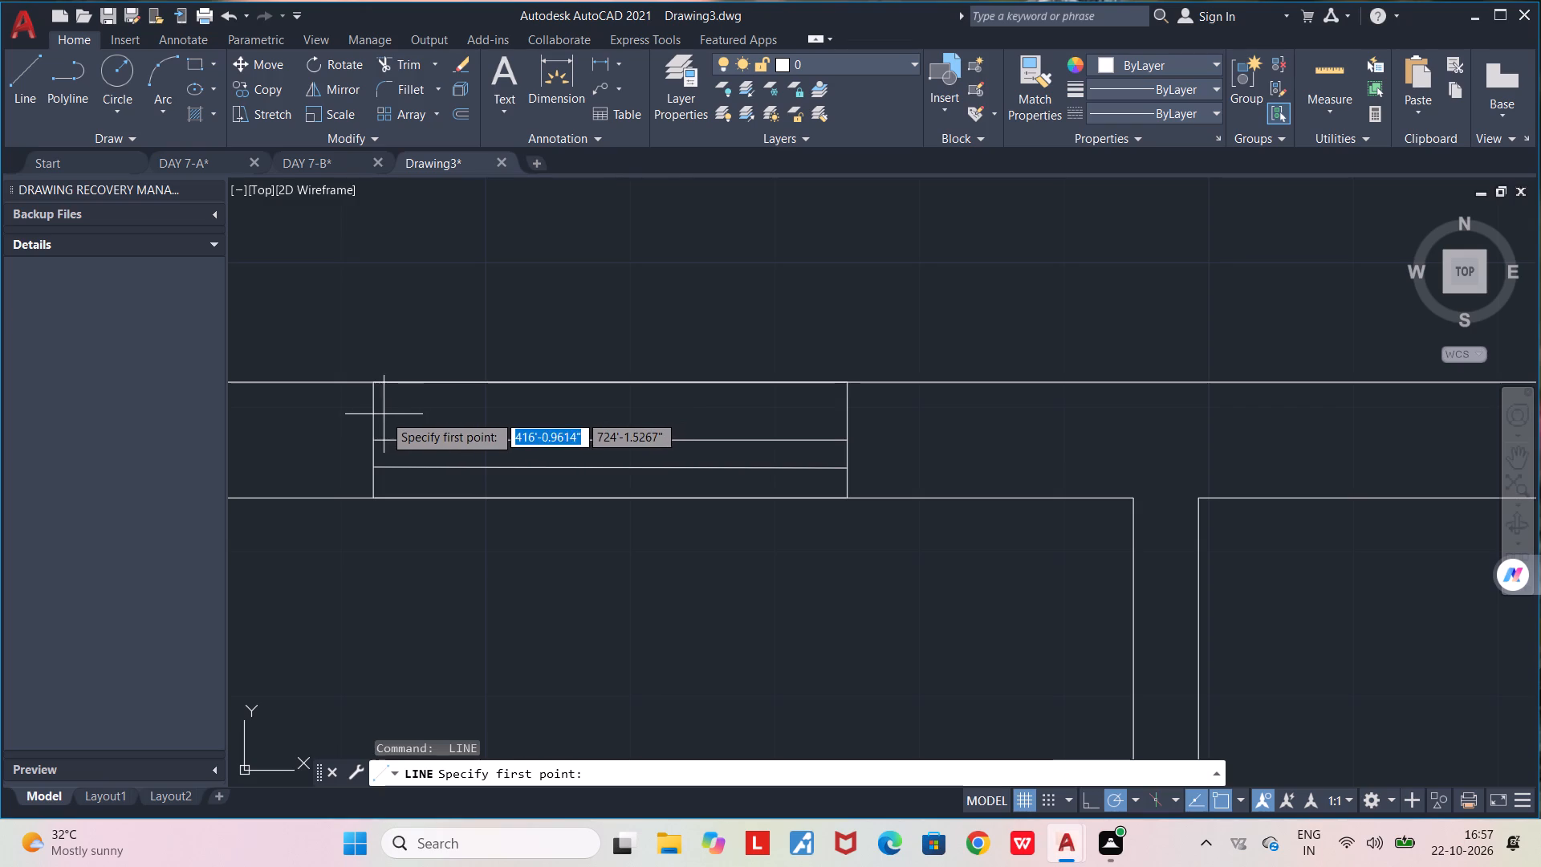
pyautogui.click(376, 413)
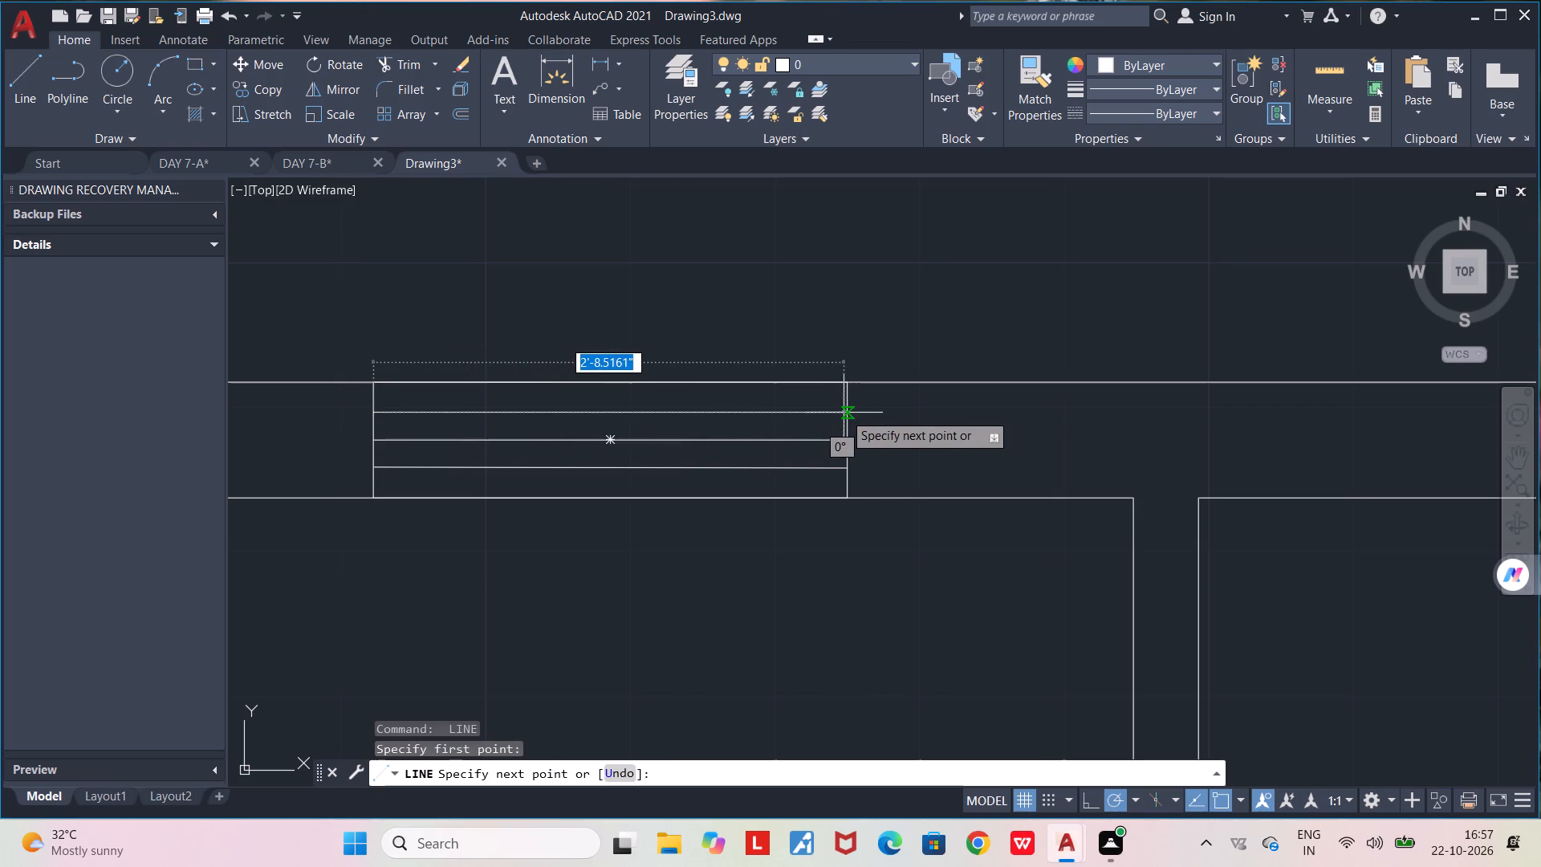
pyautogui.click(844, 413)
pyautogui.press('space')
# Draw a narrow, closed-ended horizontal strip in the upper-right room, with its upper edge about 5'-5" long, reaching into the right outer wall.
pyautogui.scroll(-2, 724, 546)
pyautogui.moveTo(697, 597); pyautogui.dragTo(782, 411, button='middle')
pyautogui.scroll(-2, 782, 411)
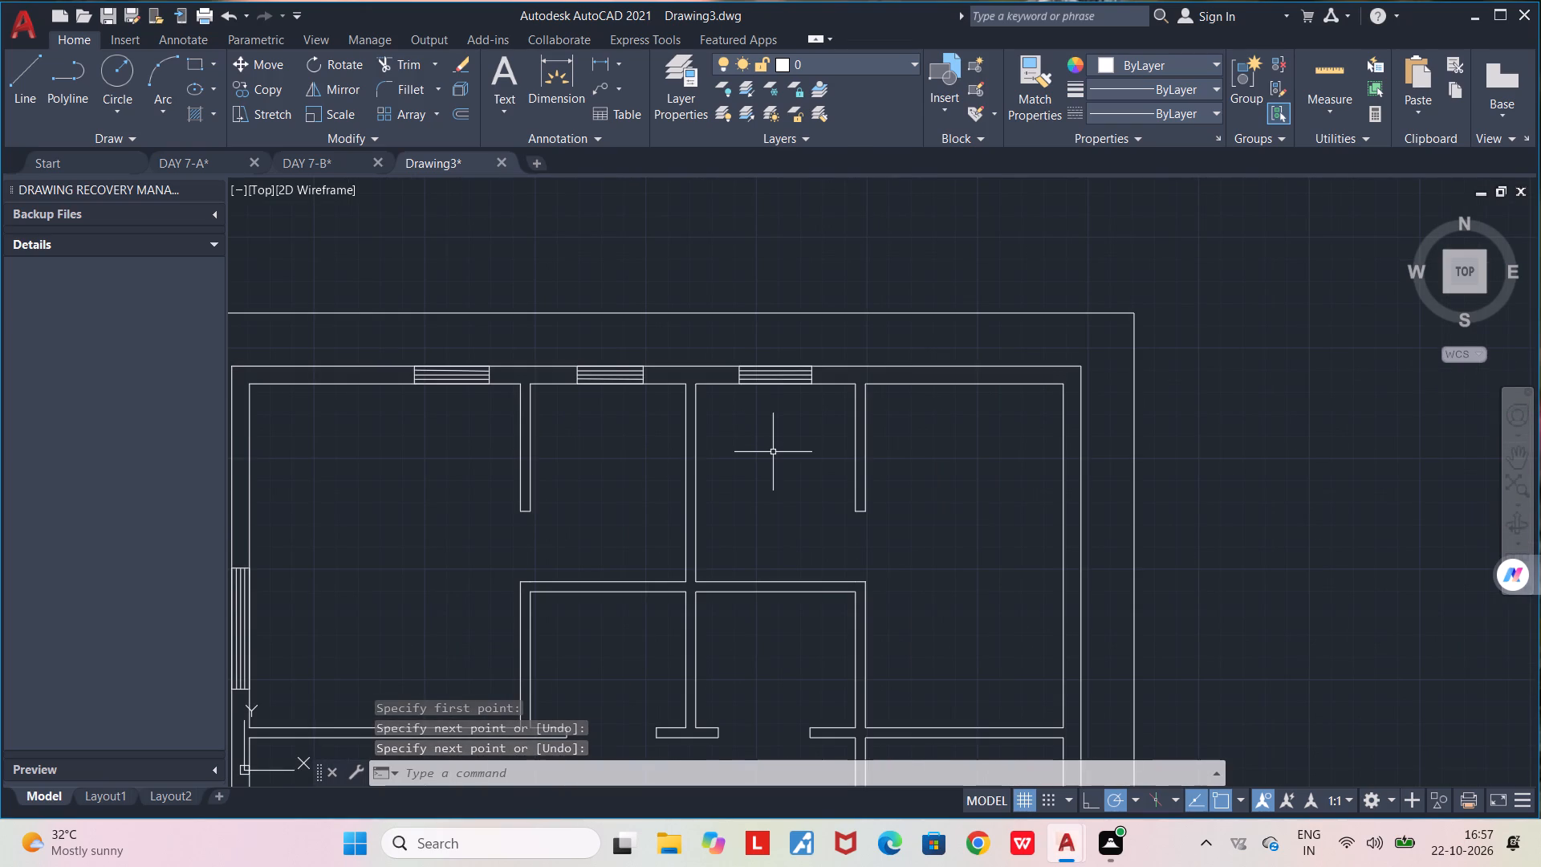
pyautogui.scroll(-1, 806, 444)
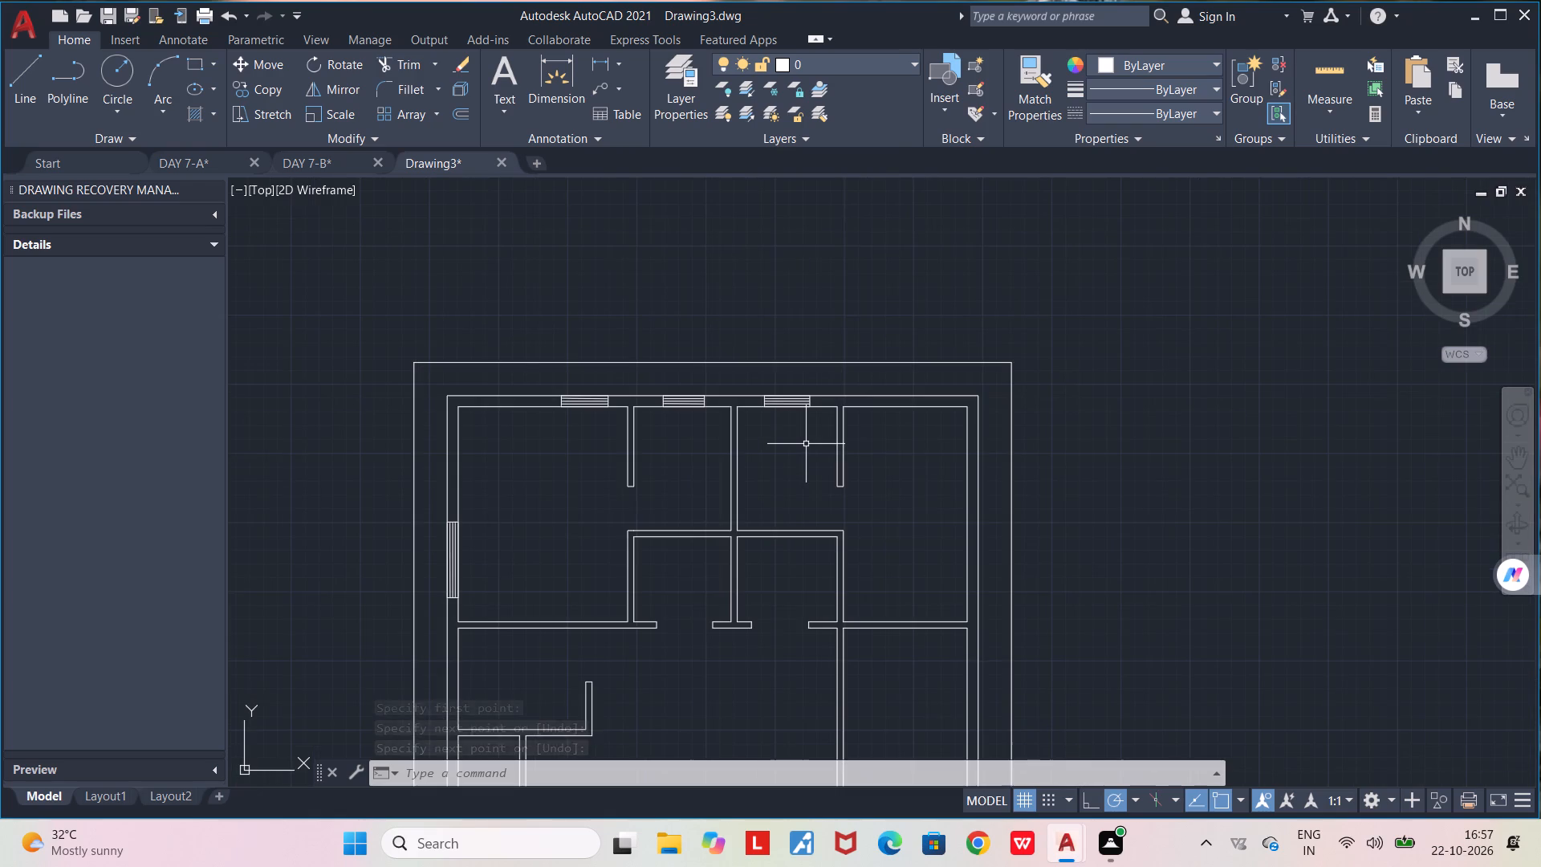
pyautogui.scroll(1, 930, 468)
pyautogui.moveTo(921, 462); pyautogui.dragTo(807, 434, button='middle')
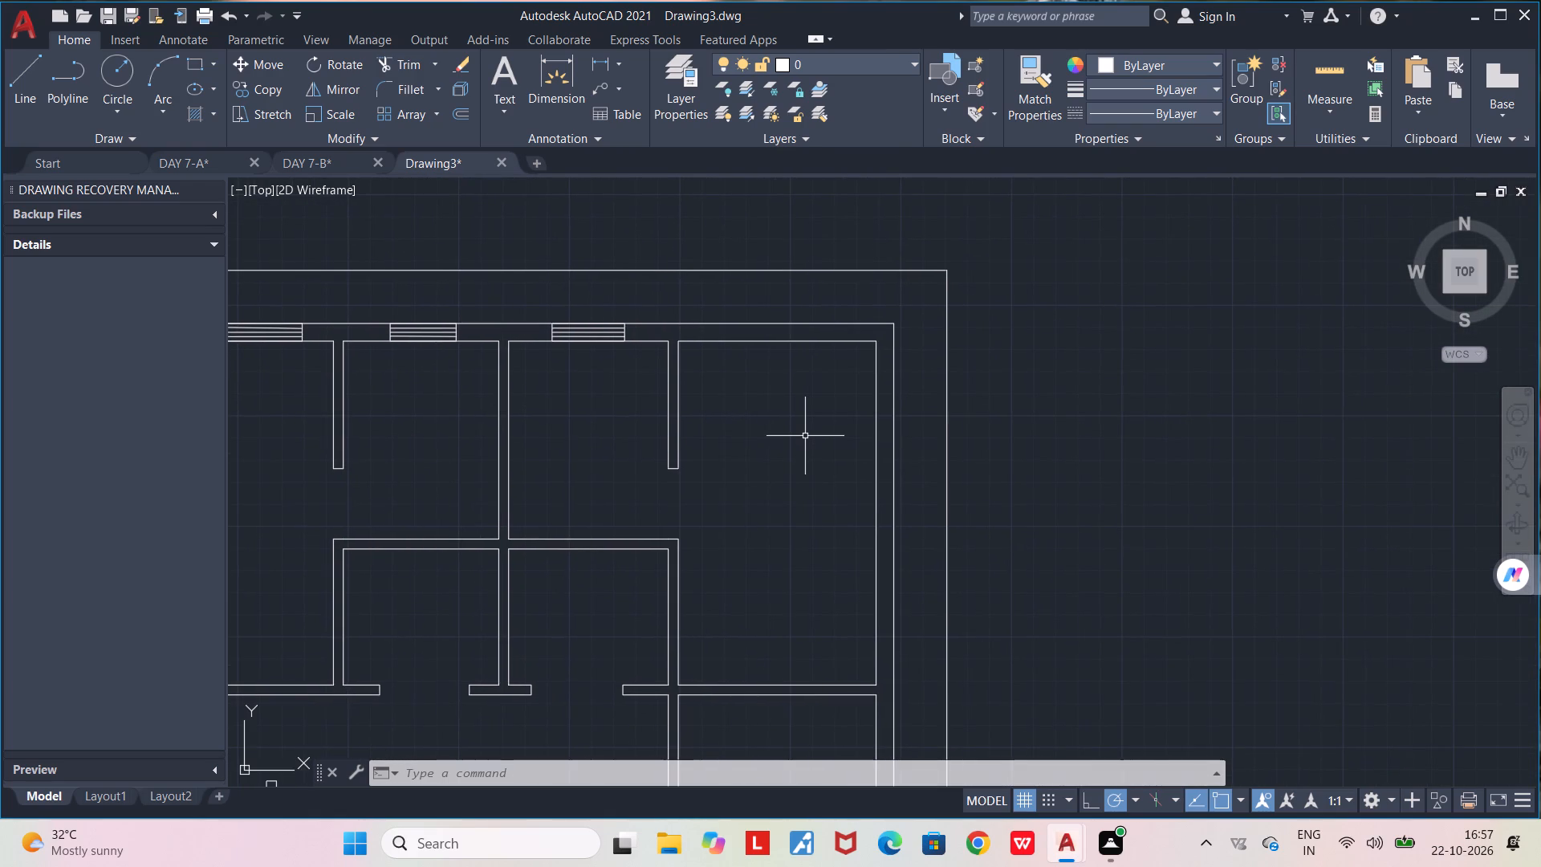
pyautogui.press('l')
pyautogui.press('Return')
pyautogui.click(880, 416)
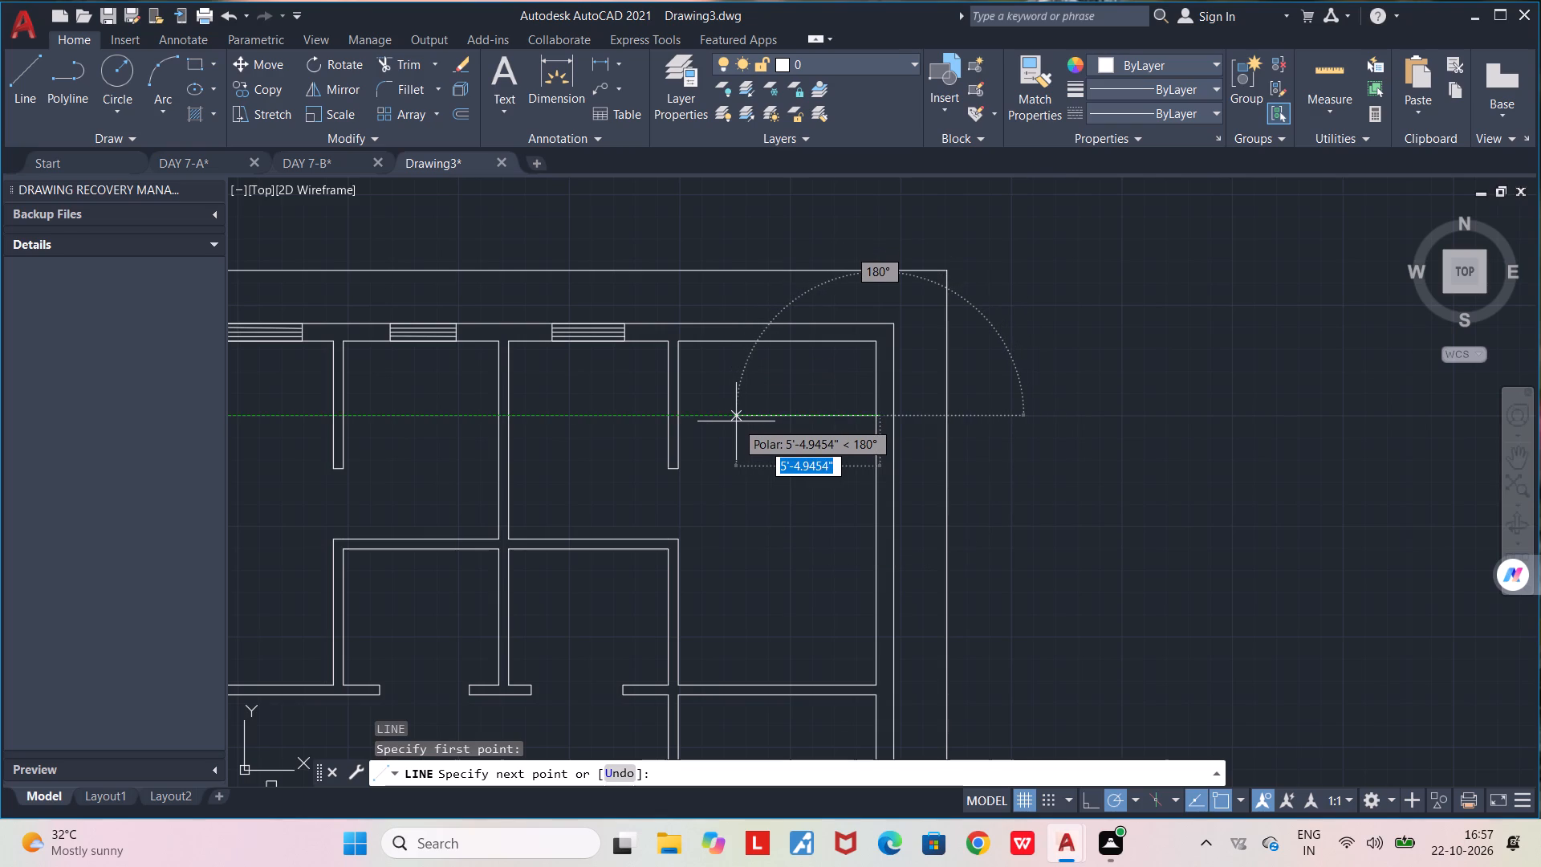
pyautogui.click(736, 421)
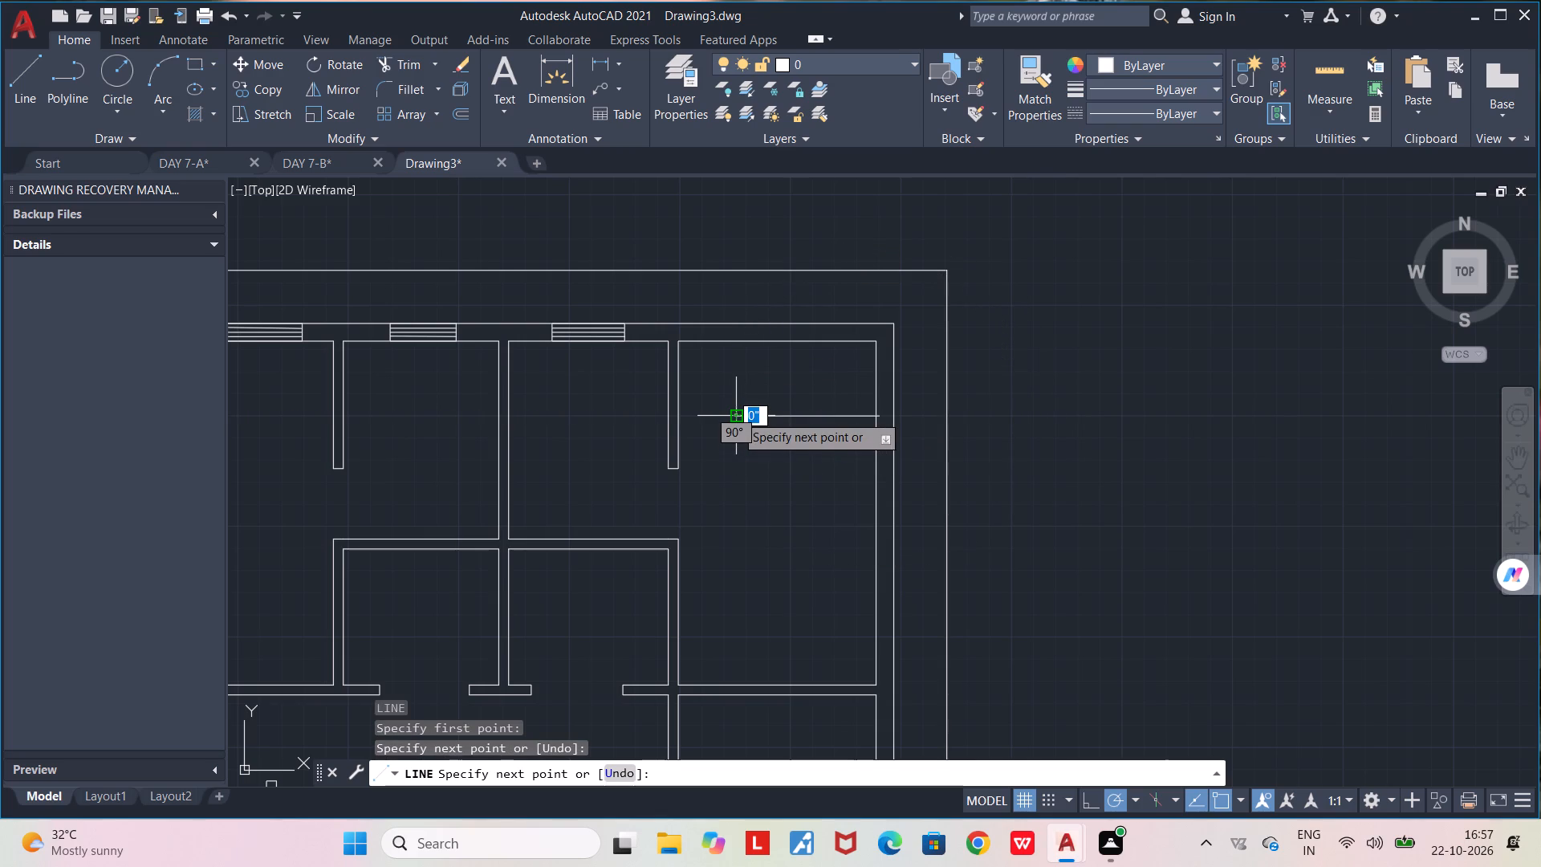
pyautogui.scroll(2, 735, 414)
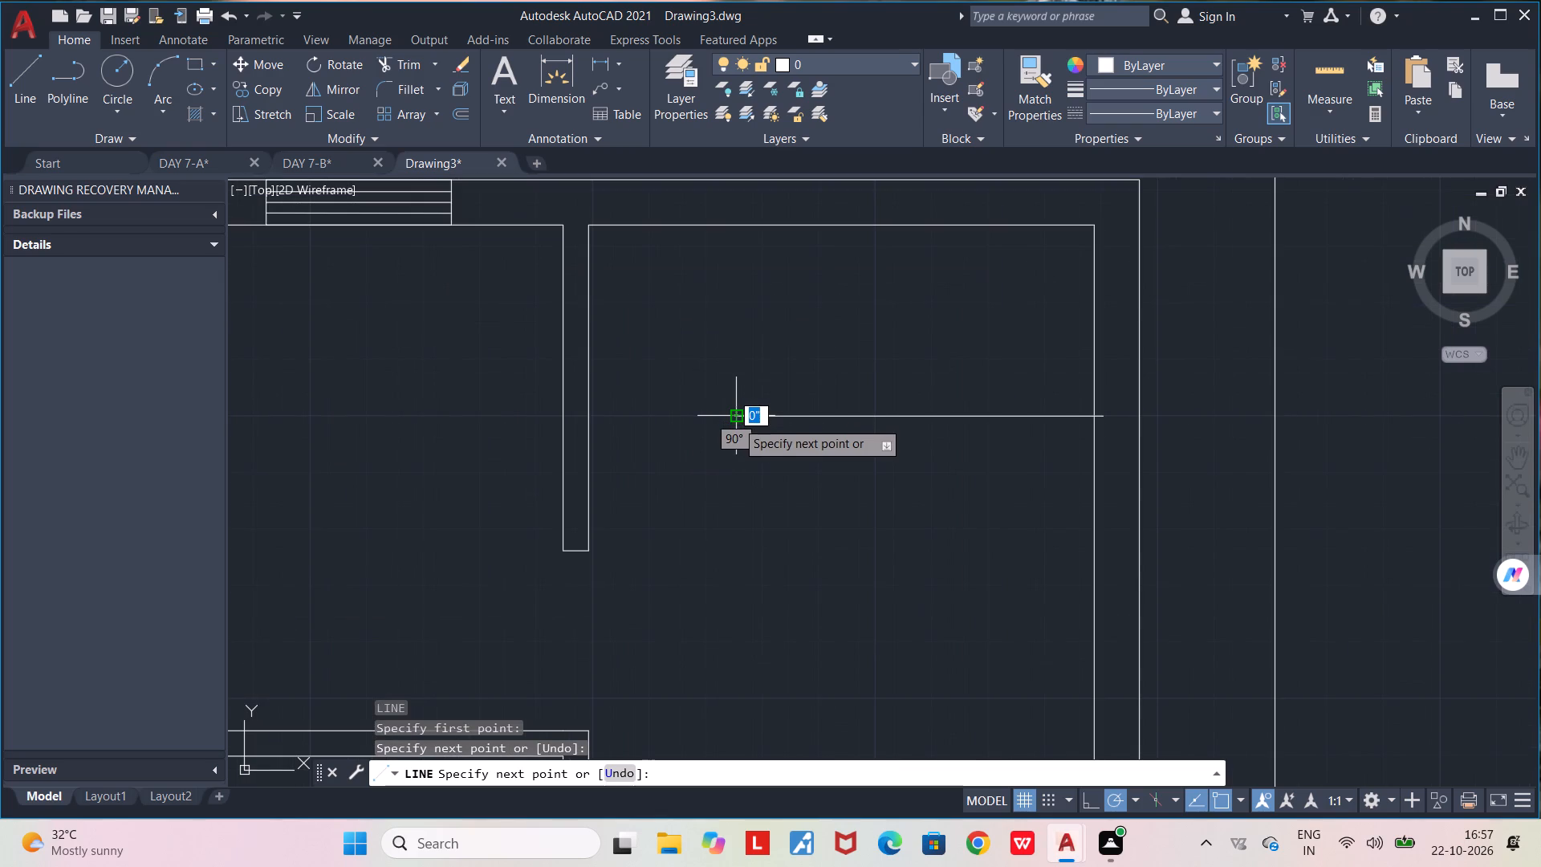
pyautogui.click(735, 430)
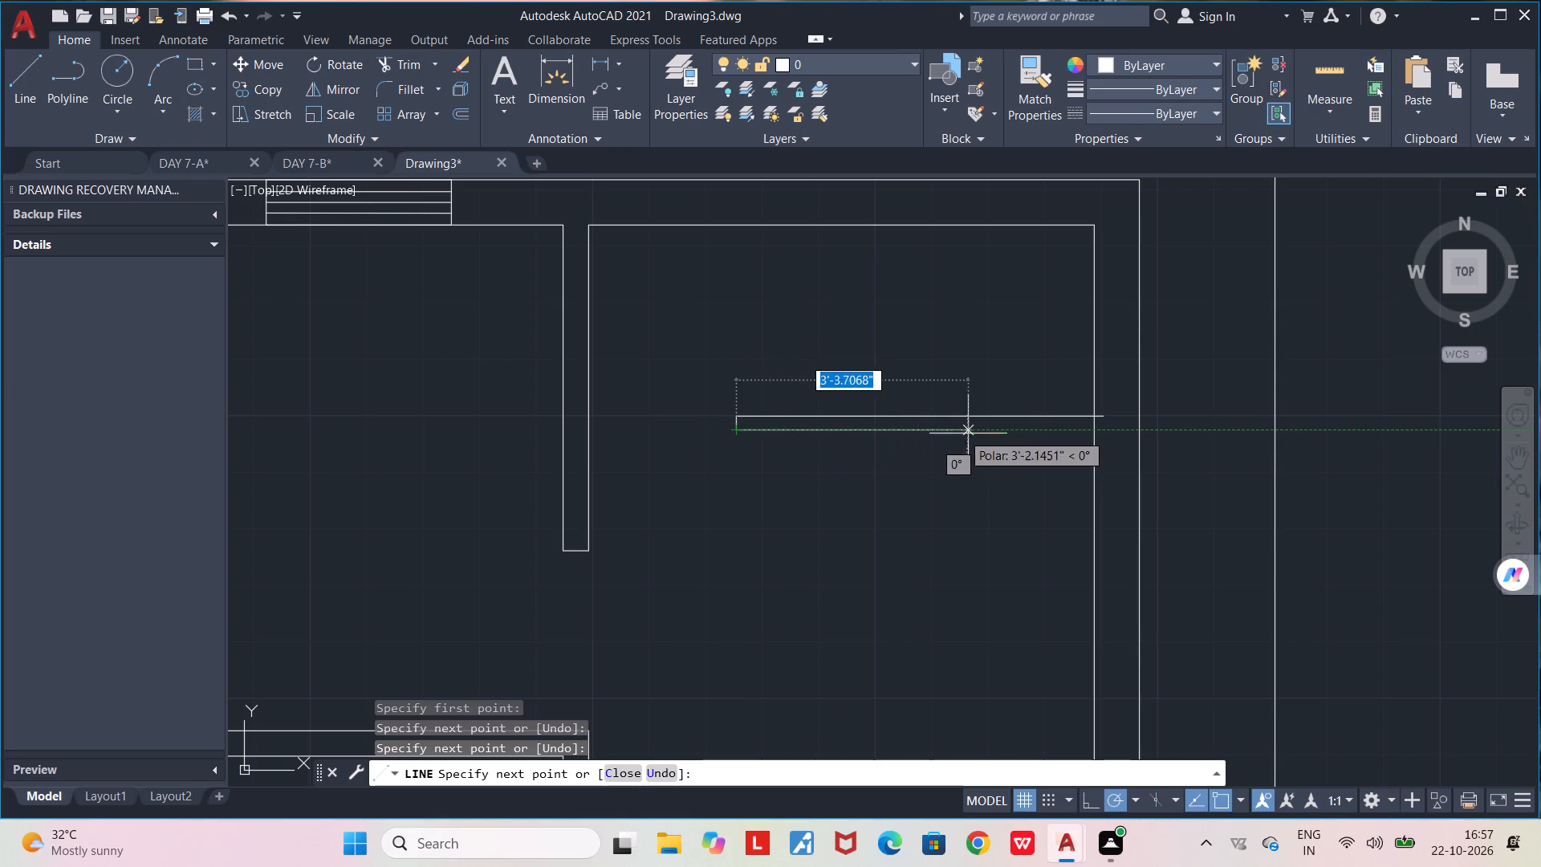
pyautogui.click(1116, 431)
pyautogui.press('space')
# Extend the strip's upper edge with a horizontal line from its open end across the outer face of the right wall.
pyautogui.scroll(1, 1121, 405)
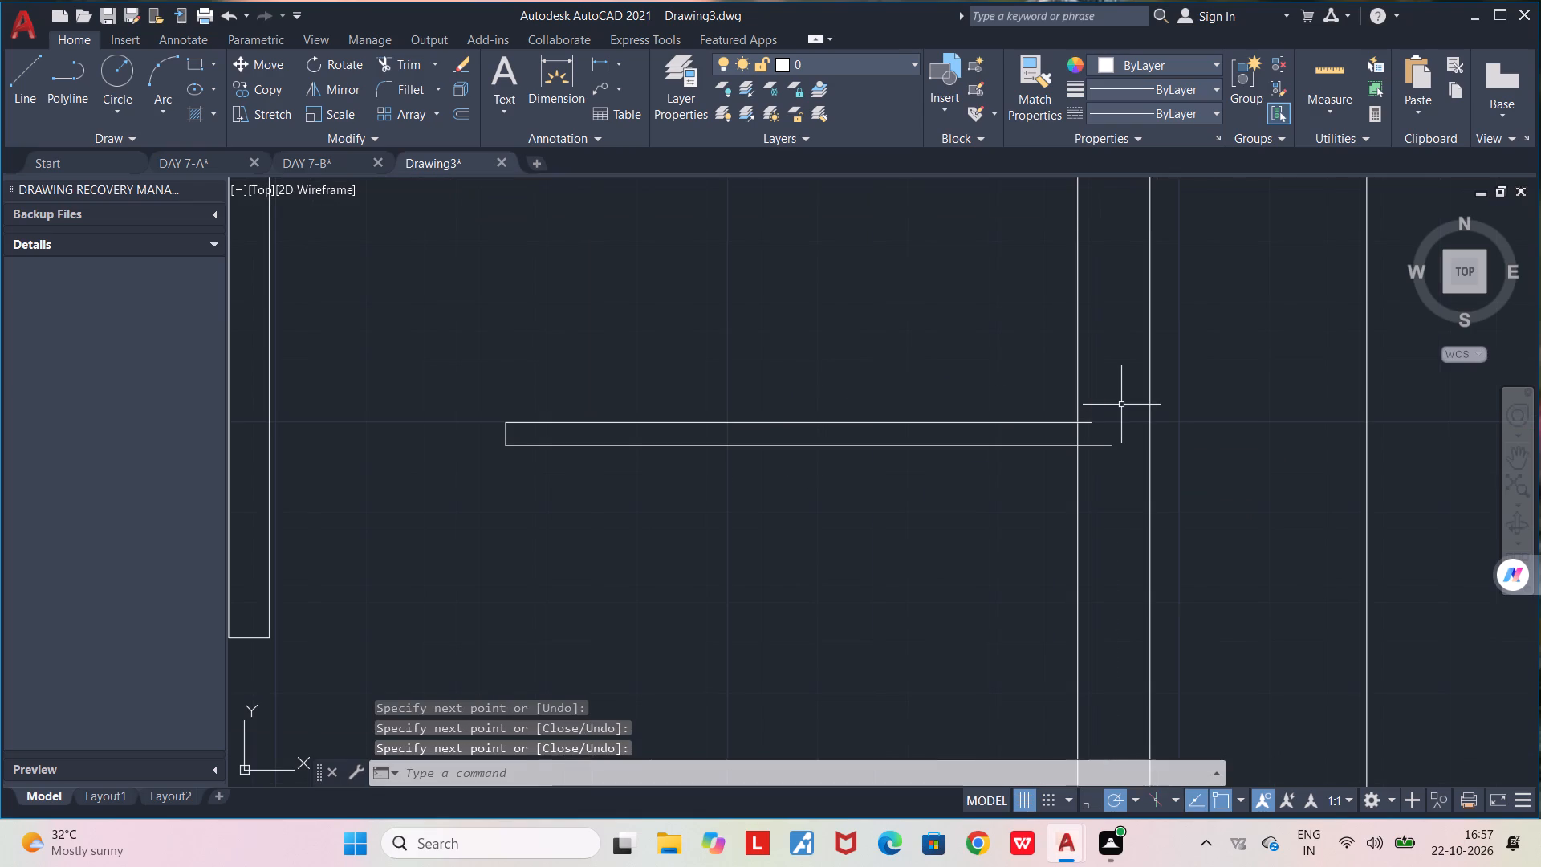
pyautogui.press('l')
pyautogui.press('Return')
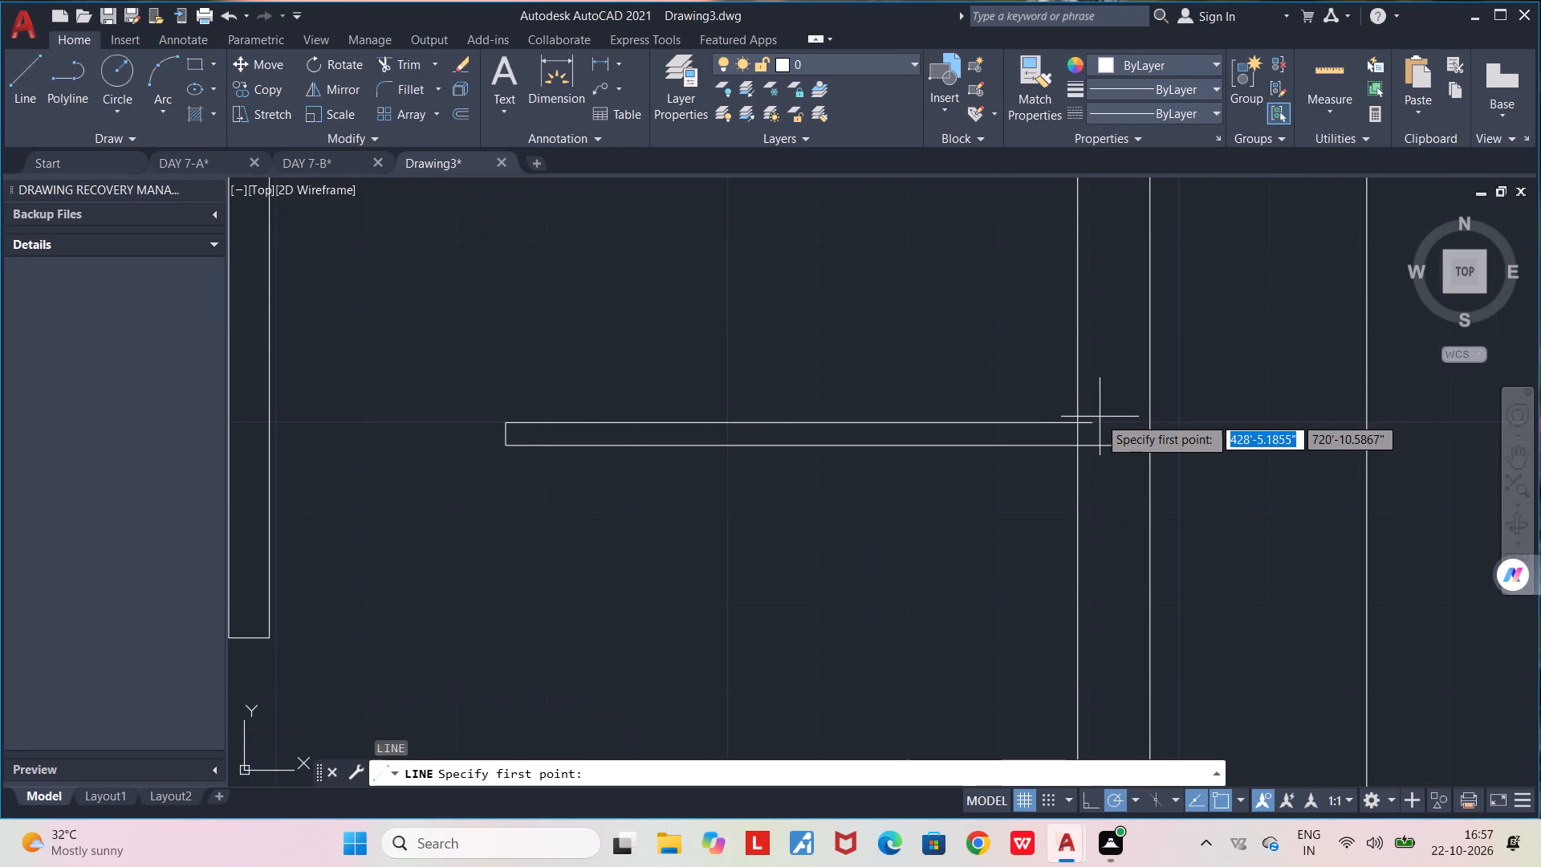
pyautogui.click(1089, 417)
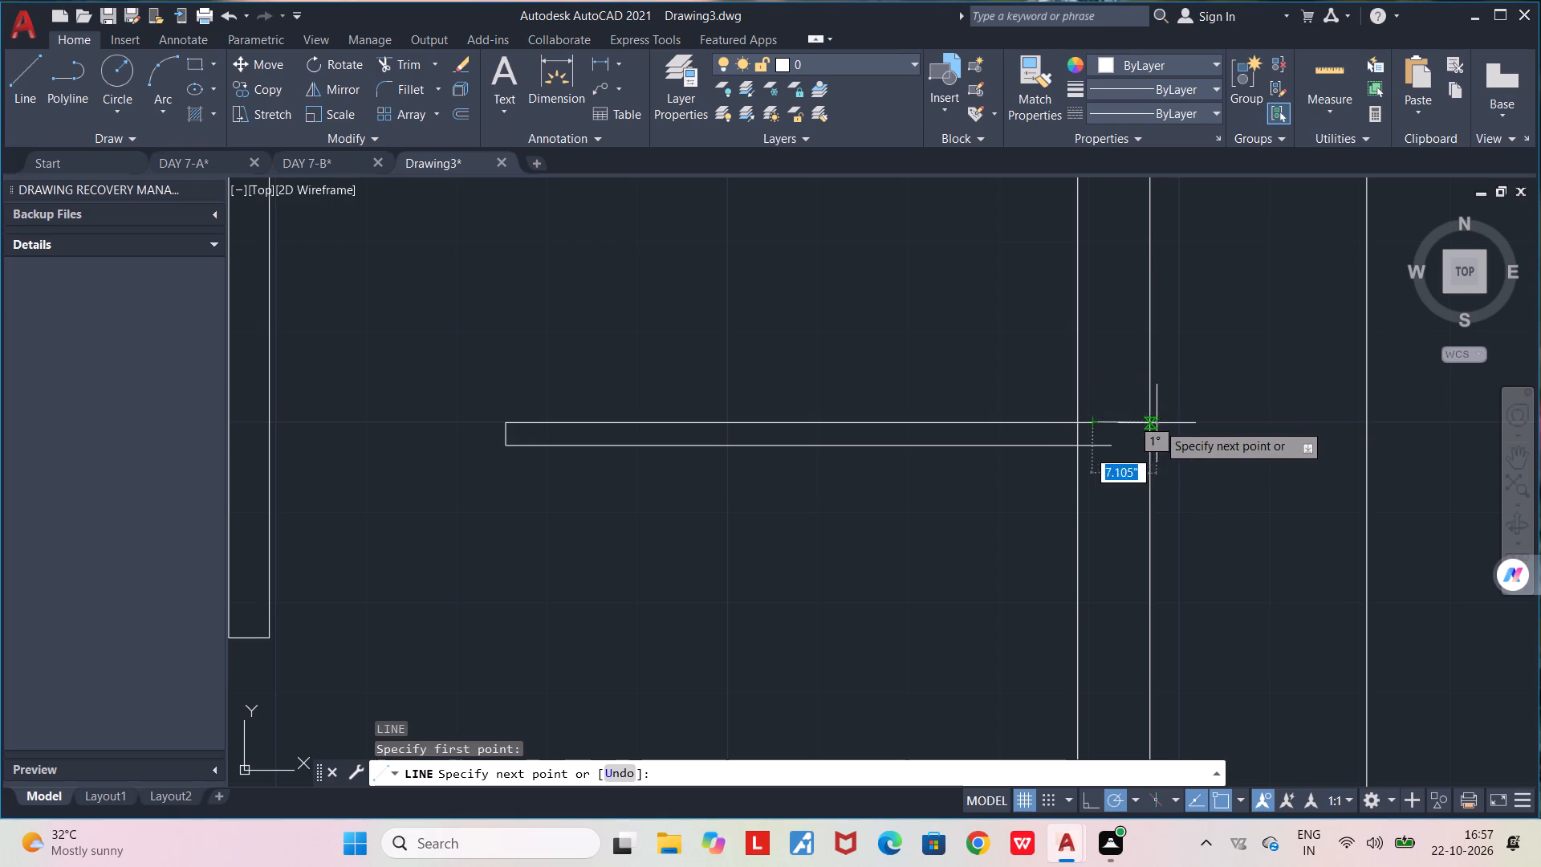
pyautogui.click(1173, 421)
pyautogui.press('space')
# Trim the strip's upper edge at the right wall's outer face, its lower edge at the inner face, and the inner-face segment between them.
pyautogui.moveTo(1141, 438); pyautogui.dragTo(904, 402, button='middle')
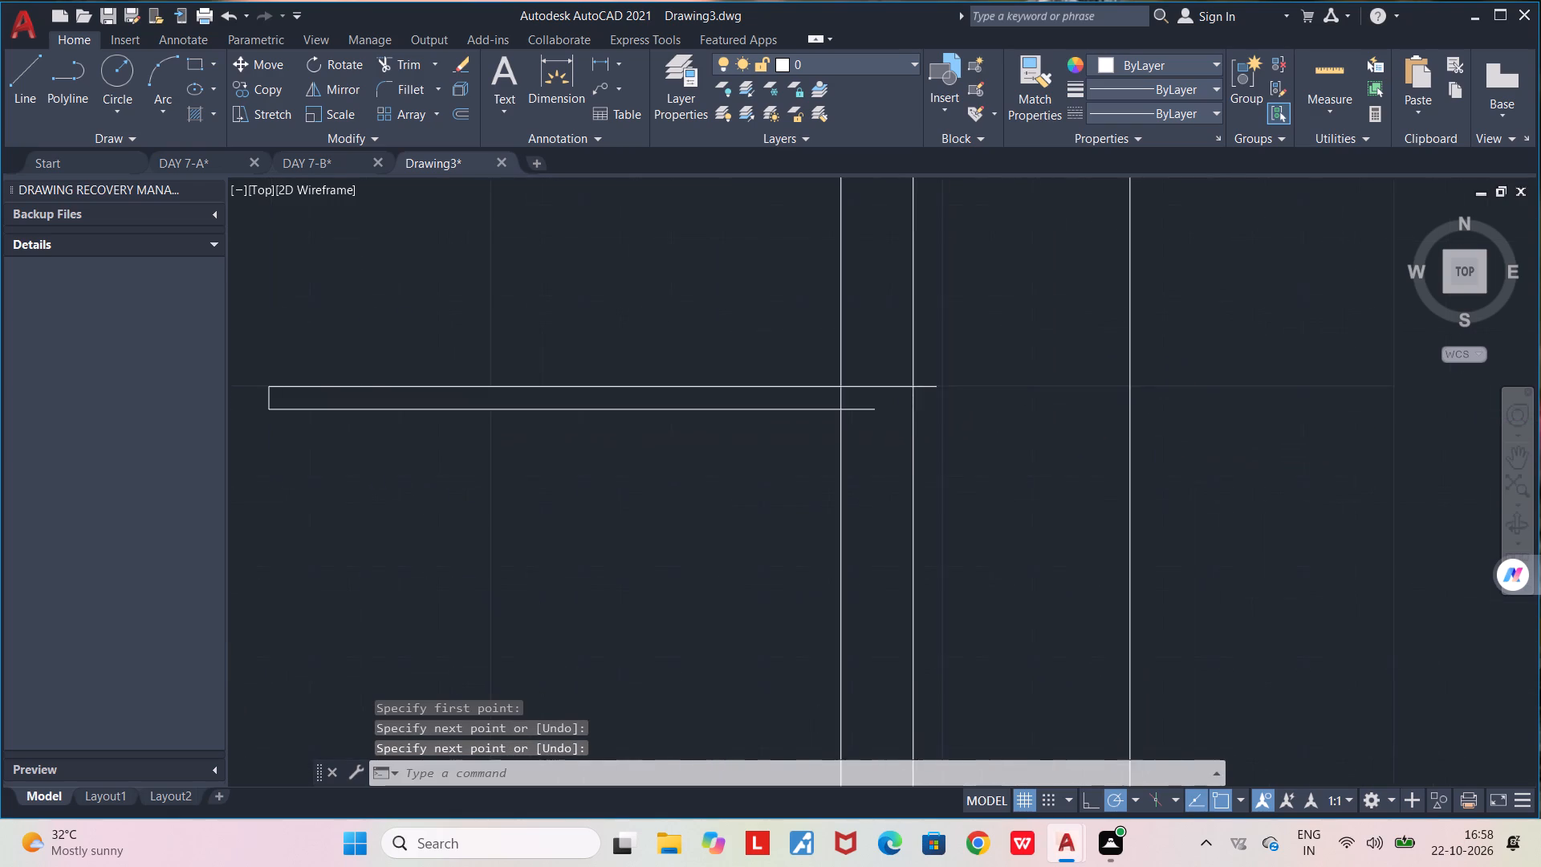
pyautogui.scroll(-1, 904, 402)
pyautogui.write('TR')
pyautogui.press('Return')
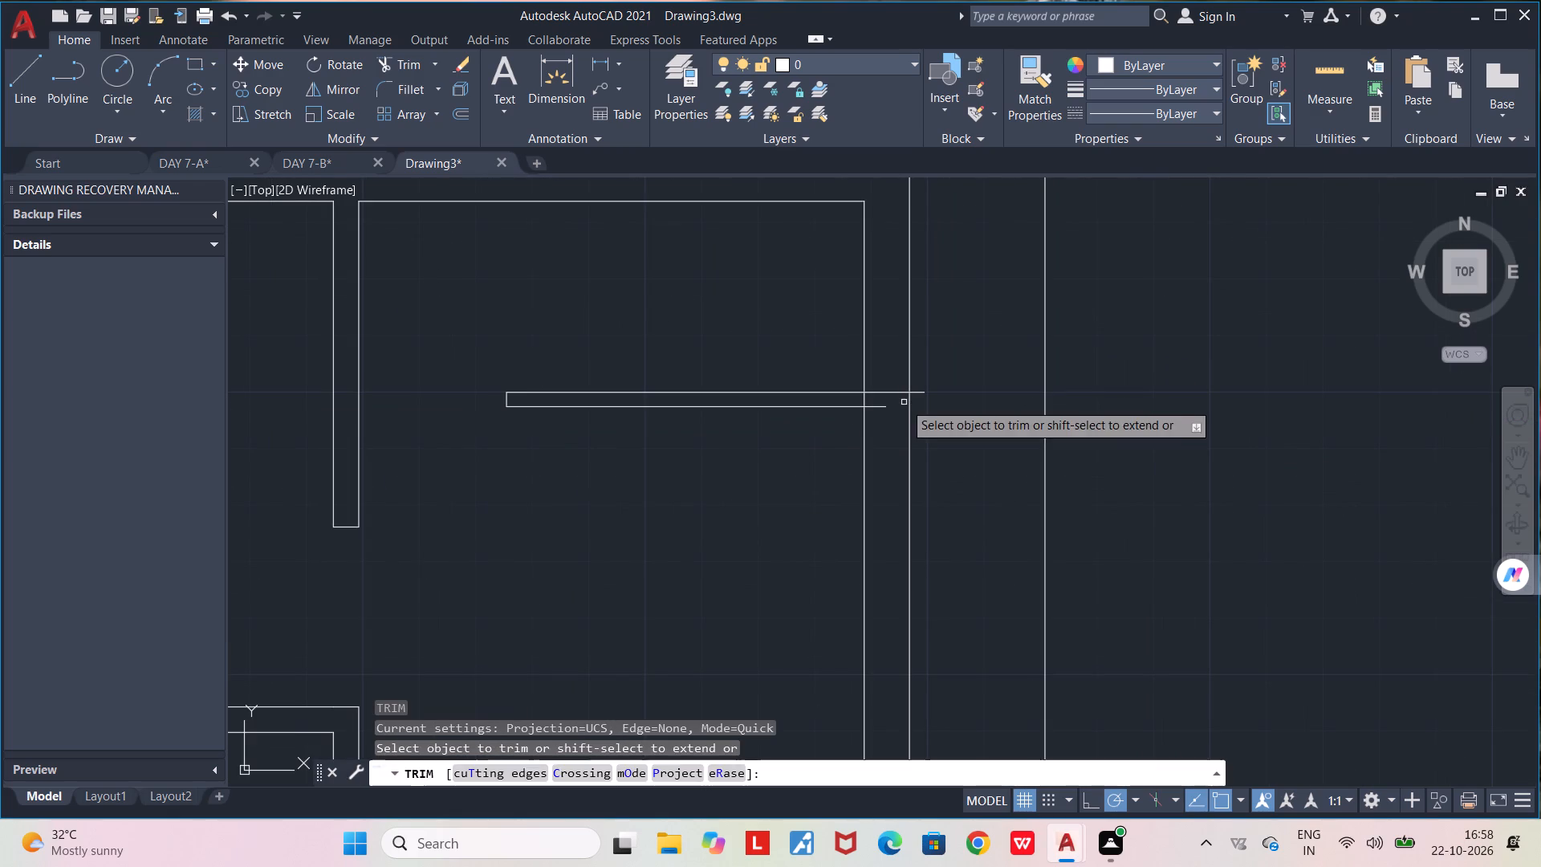
pyautogui.click(918, 392)
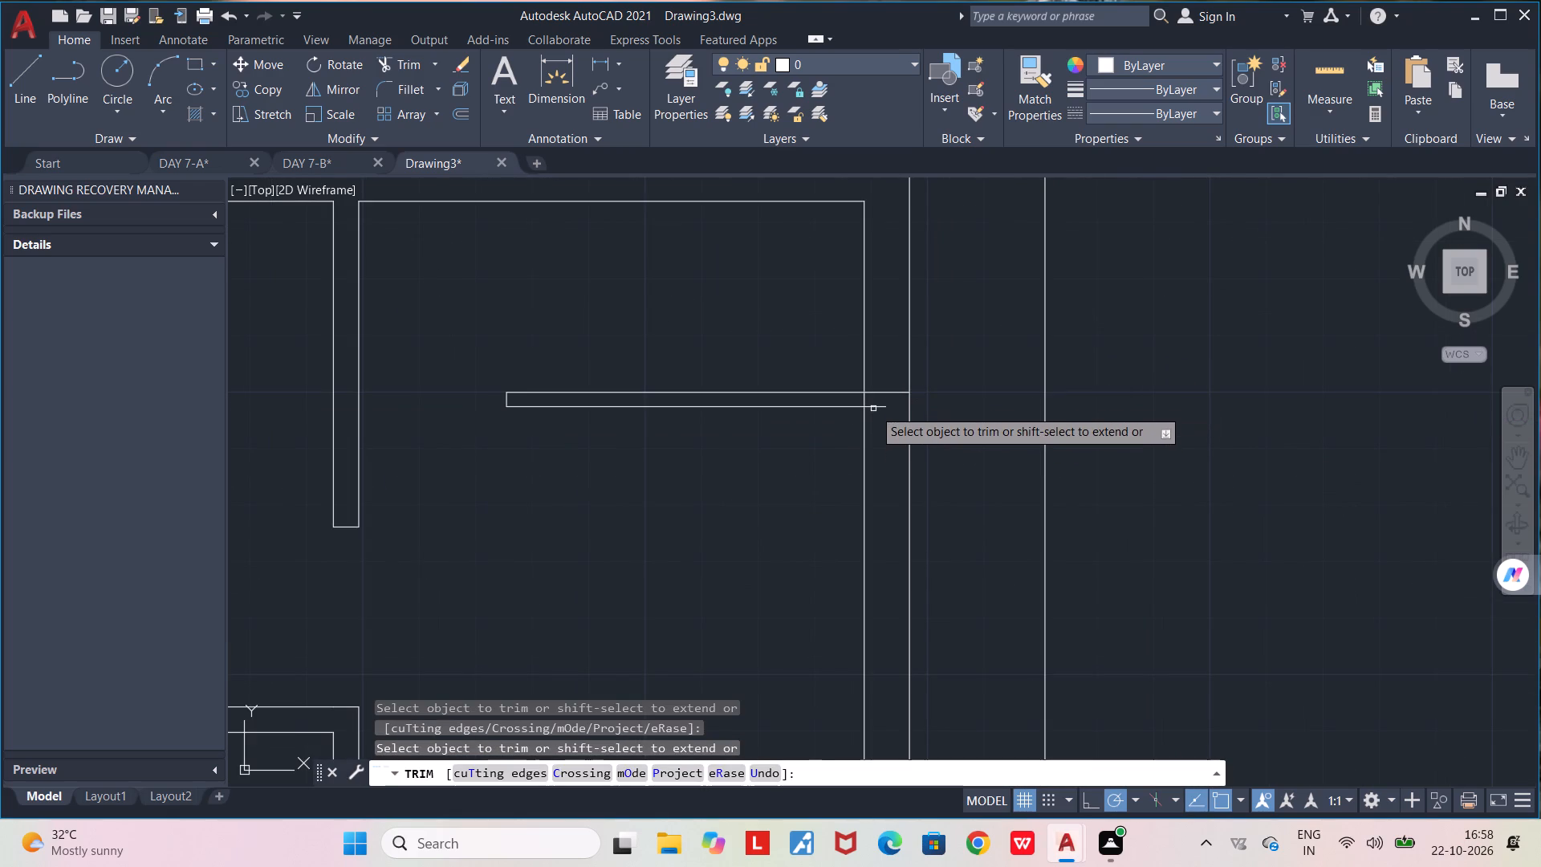
pyautogui.click(872, 408)
pyautogui.click(864, 400)
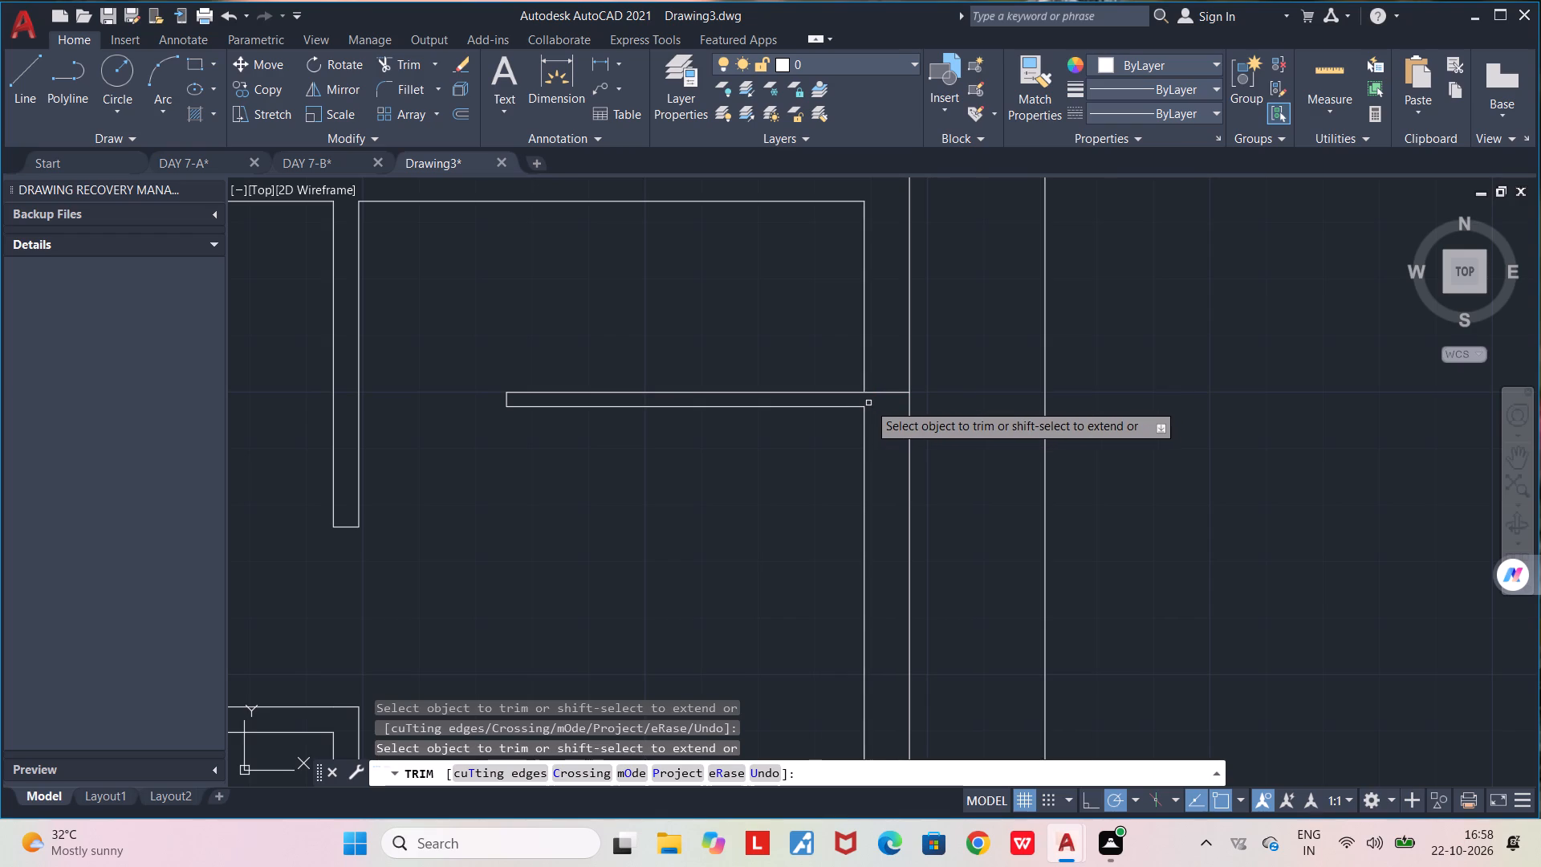
pyautogui.scroll(-3, 868, 403)
pyautogui.moveTo(803, 450); pyautogui.dragTo(856, 427, button='middle')
pyautogui.scroll(4, 921, 384)
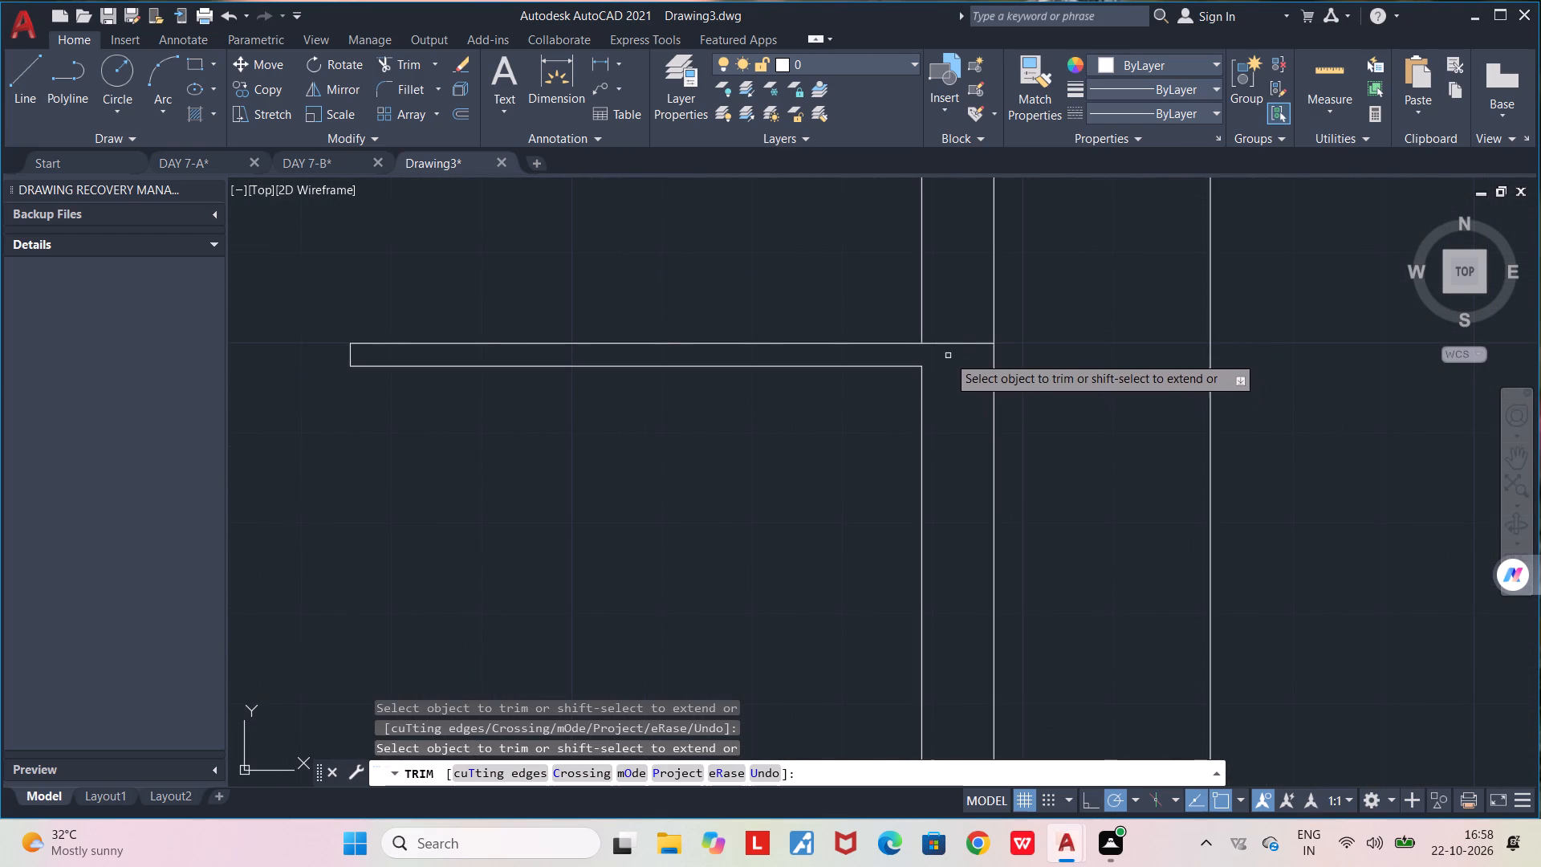
pyautogui.moveTo(946, 408); pyautogui.dragTo(962, 539, button='middle')
pyautogui.scroll(-2, 962, 540)
pyautogui.moveTo(721, 447); pyautogui.dragTo(731, 454, button='middle')
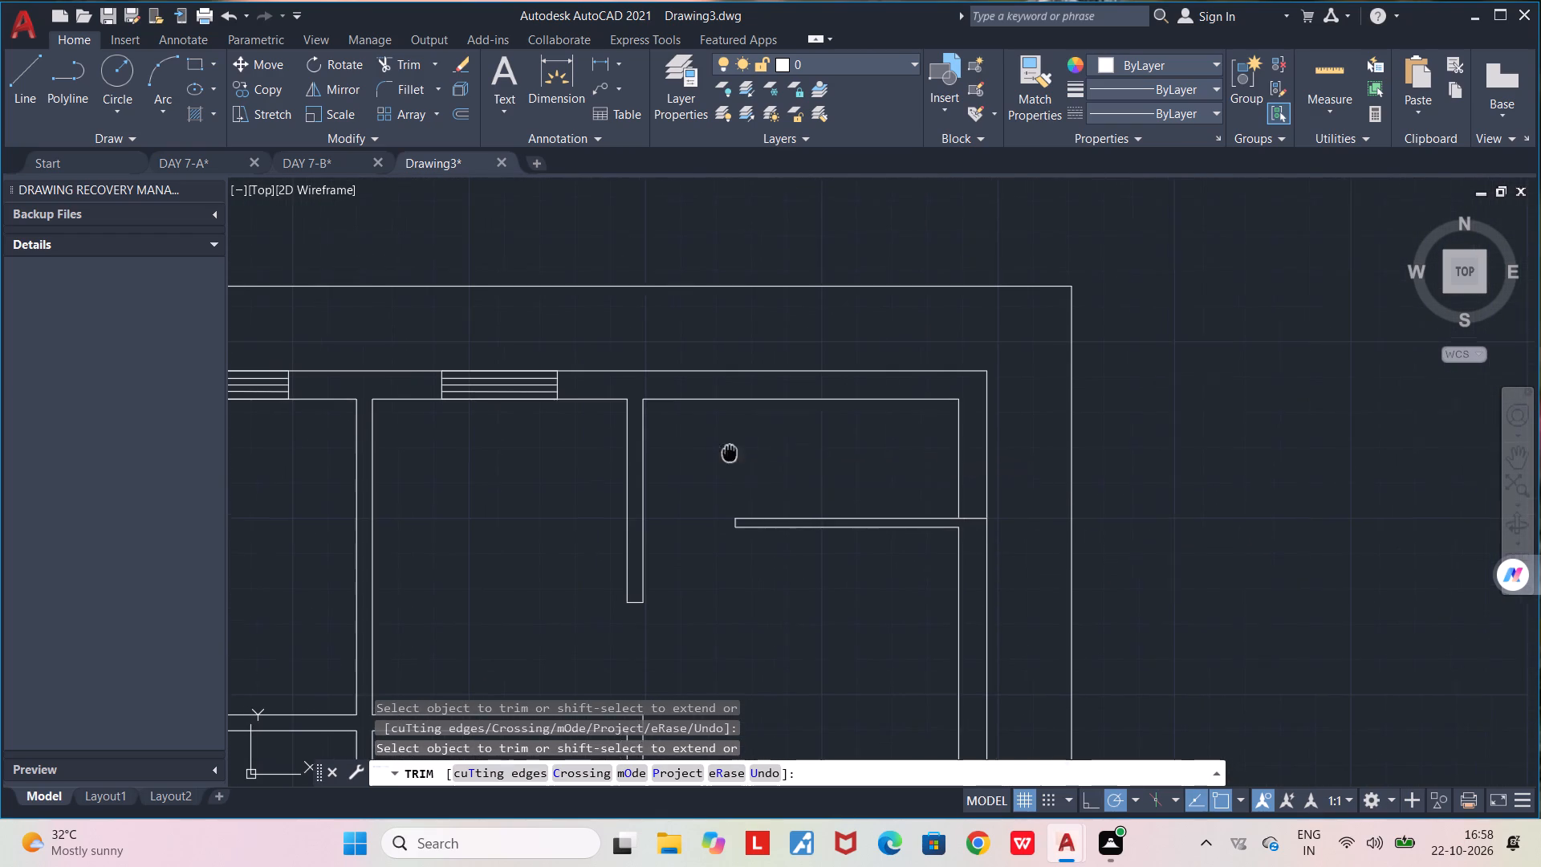
pyautogui.moveTo(731, 454); pyautogui.dragTo(775, 480, button='middle')
pyautogui.scroll(-1, 774, 480)
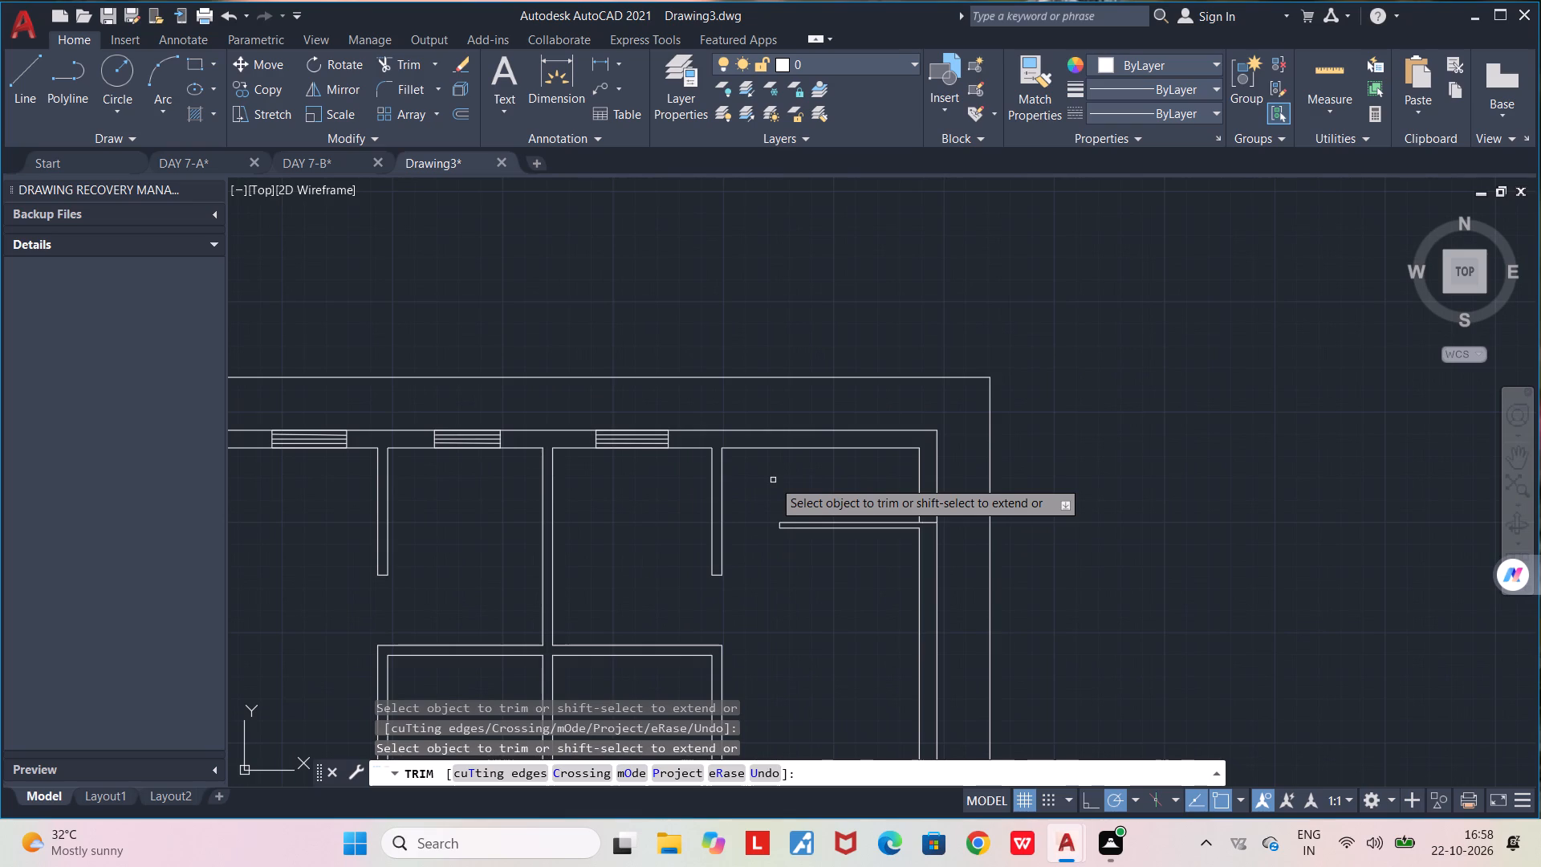
pyautogui.press('Return')
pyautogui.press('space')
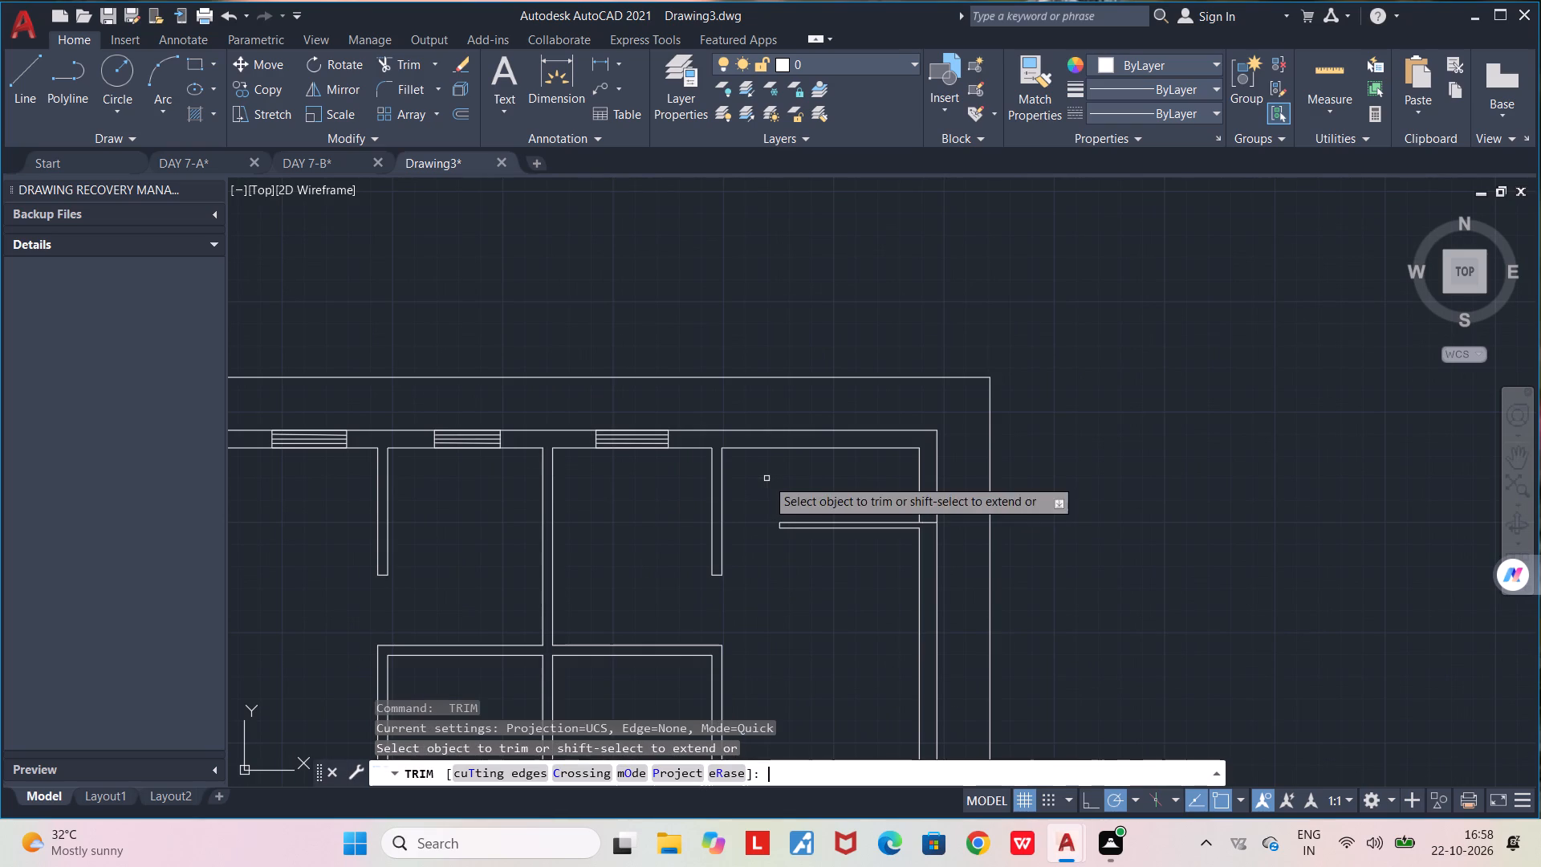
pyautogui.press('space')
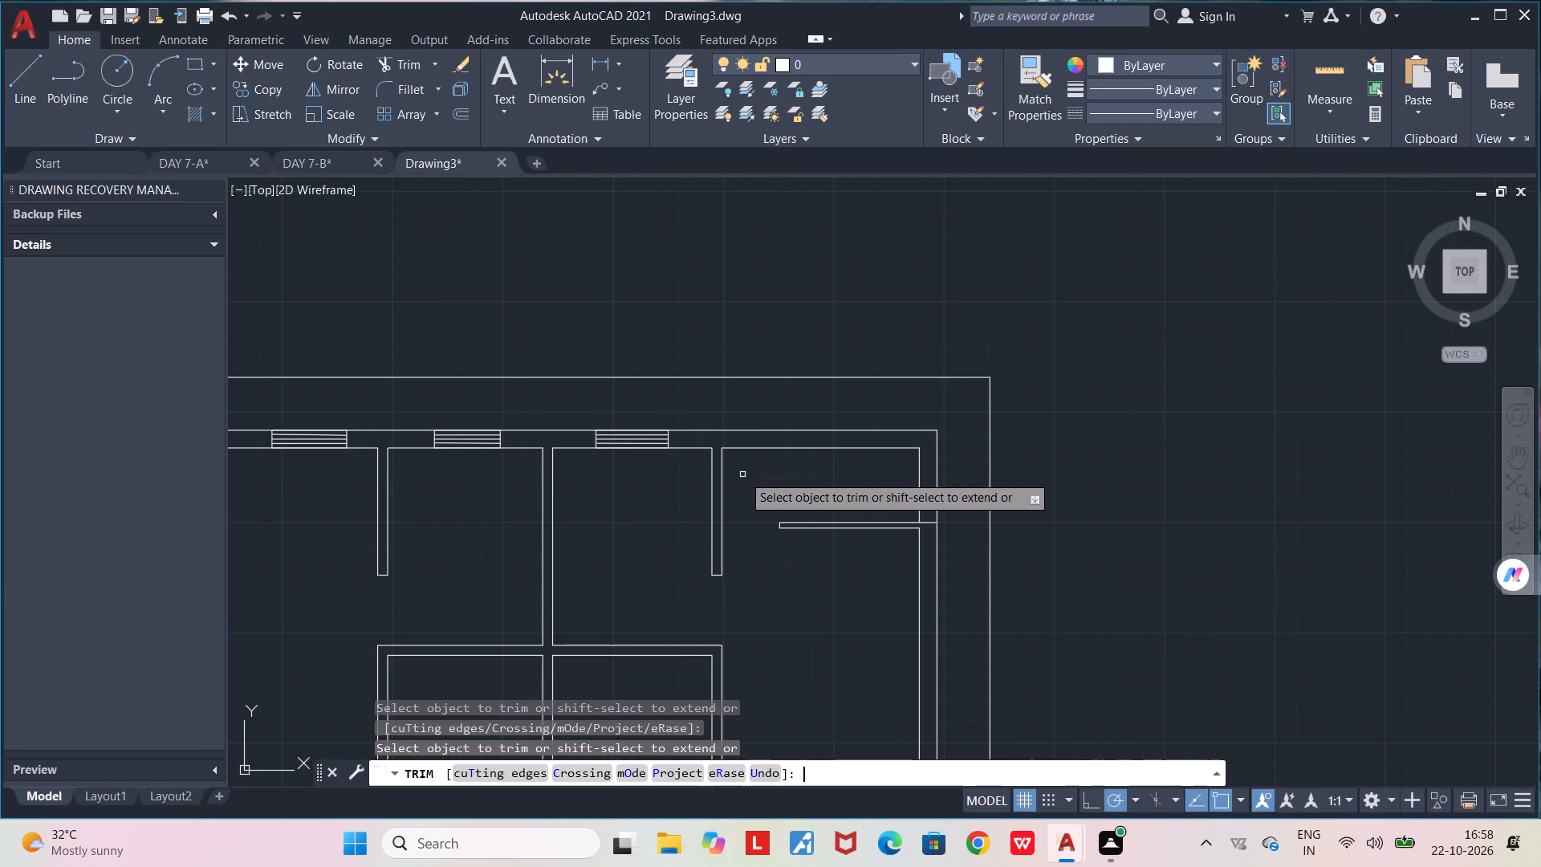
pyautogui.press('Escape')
# Draw a vertical line about 1'-1" long from the upper-right room's top-left inner corner up across the top wall.
pyautogui.press('l')
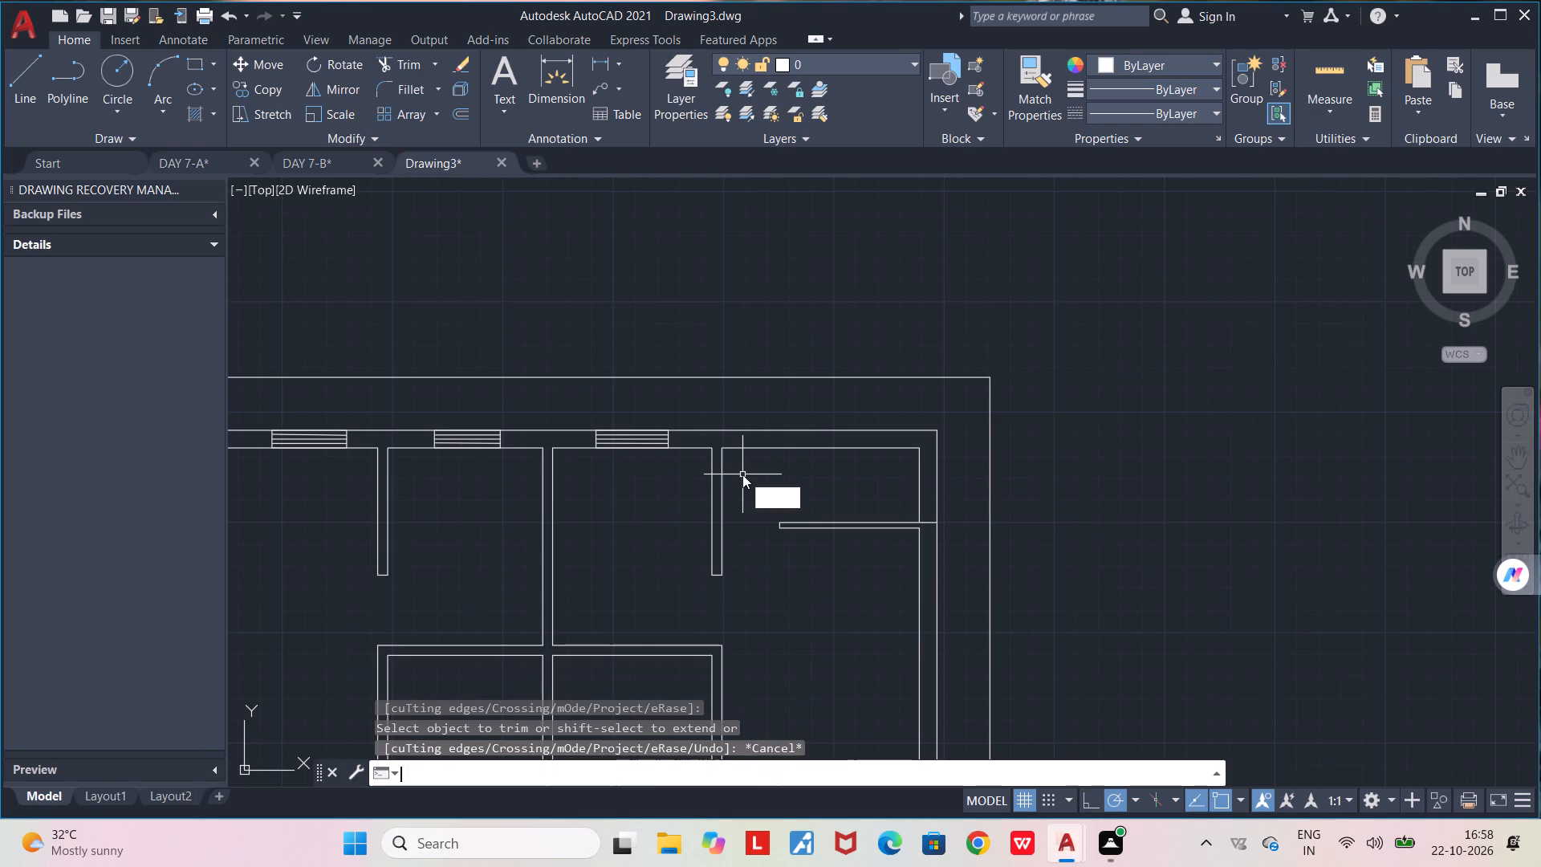
pyautogui.scroll(2, 737, 465)
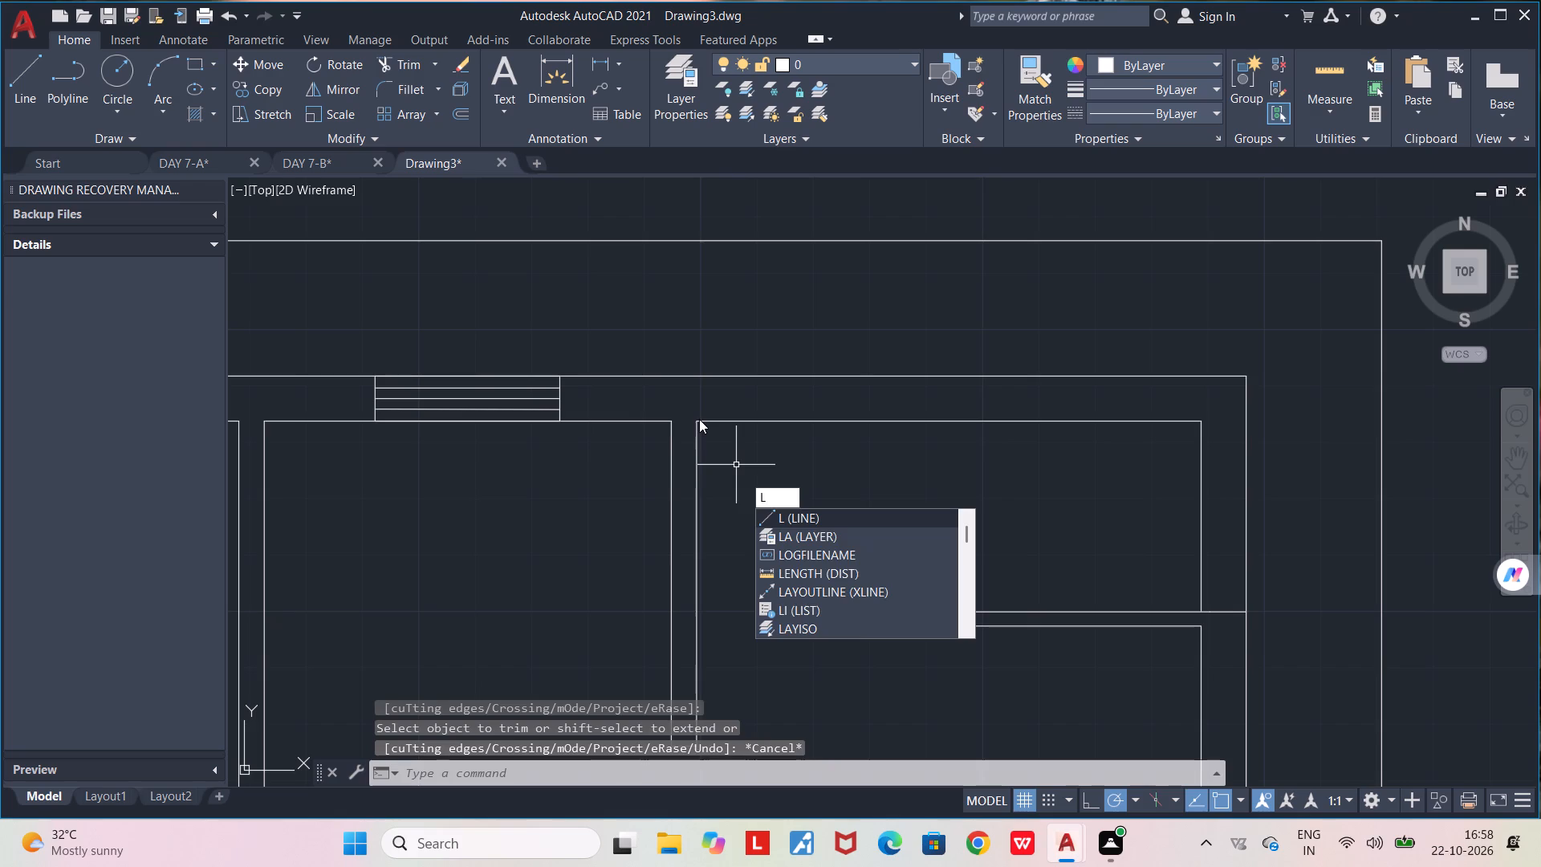
pyautogui.press('Return')
pyautogui.click(697, 419)
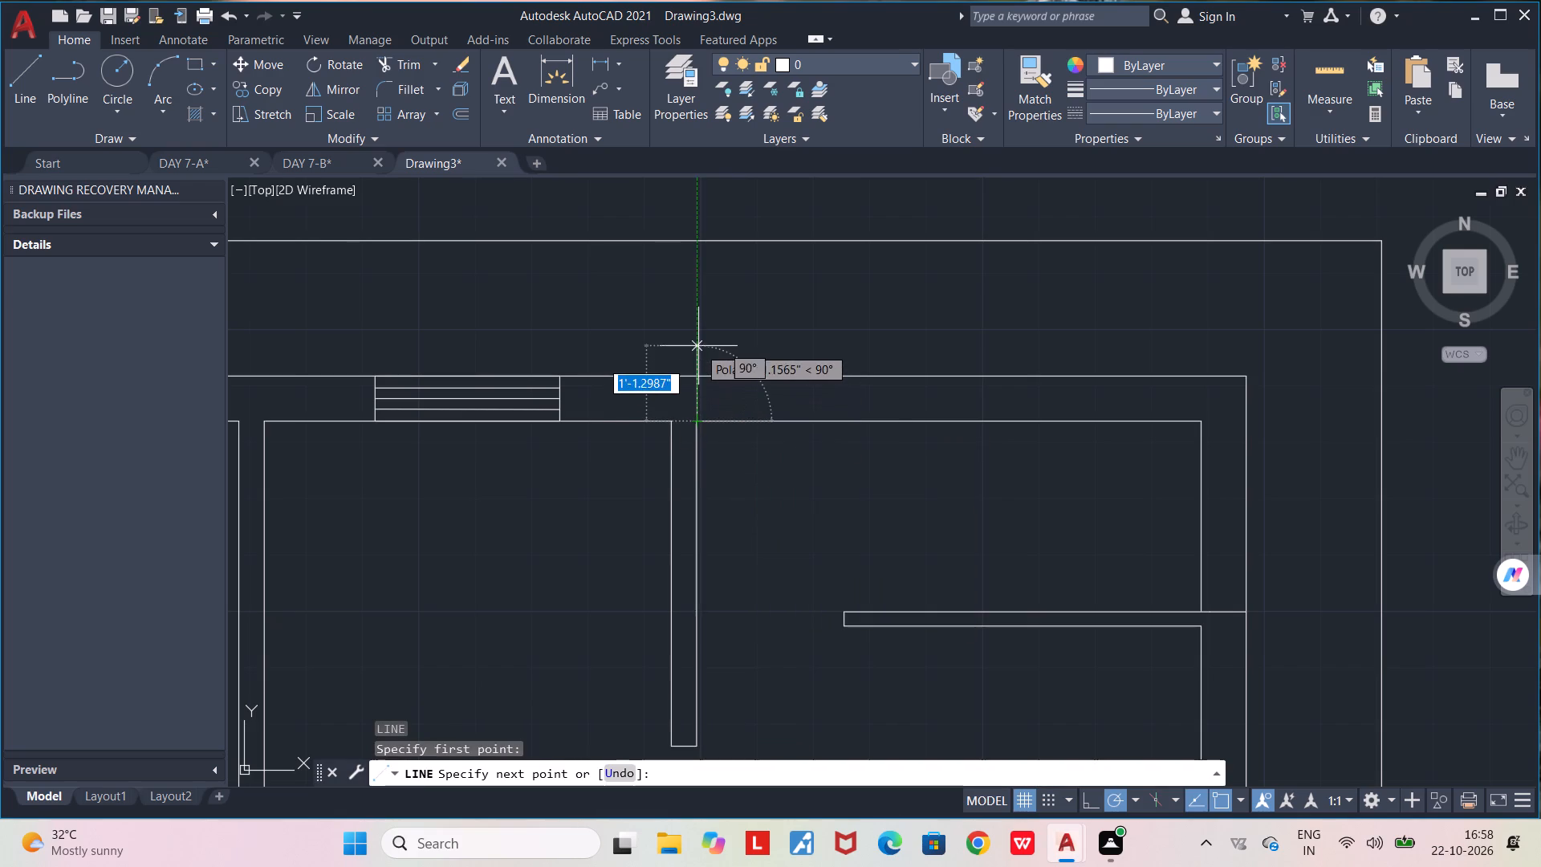
pyautogui.click(698, 346)
pyautogui.press('space')
# Trim the vertical line's overshoot above the top wall and the inner wall lines around the upper-right corner above the strip.
pyautogui.write('TR')
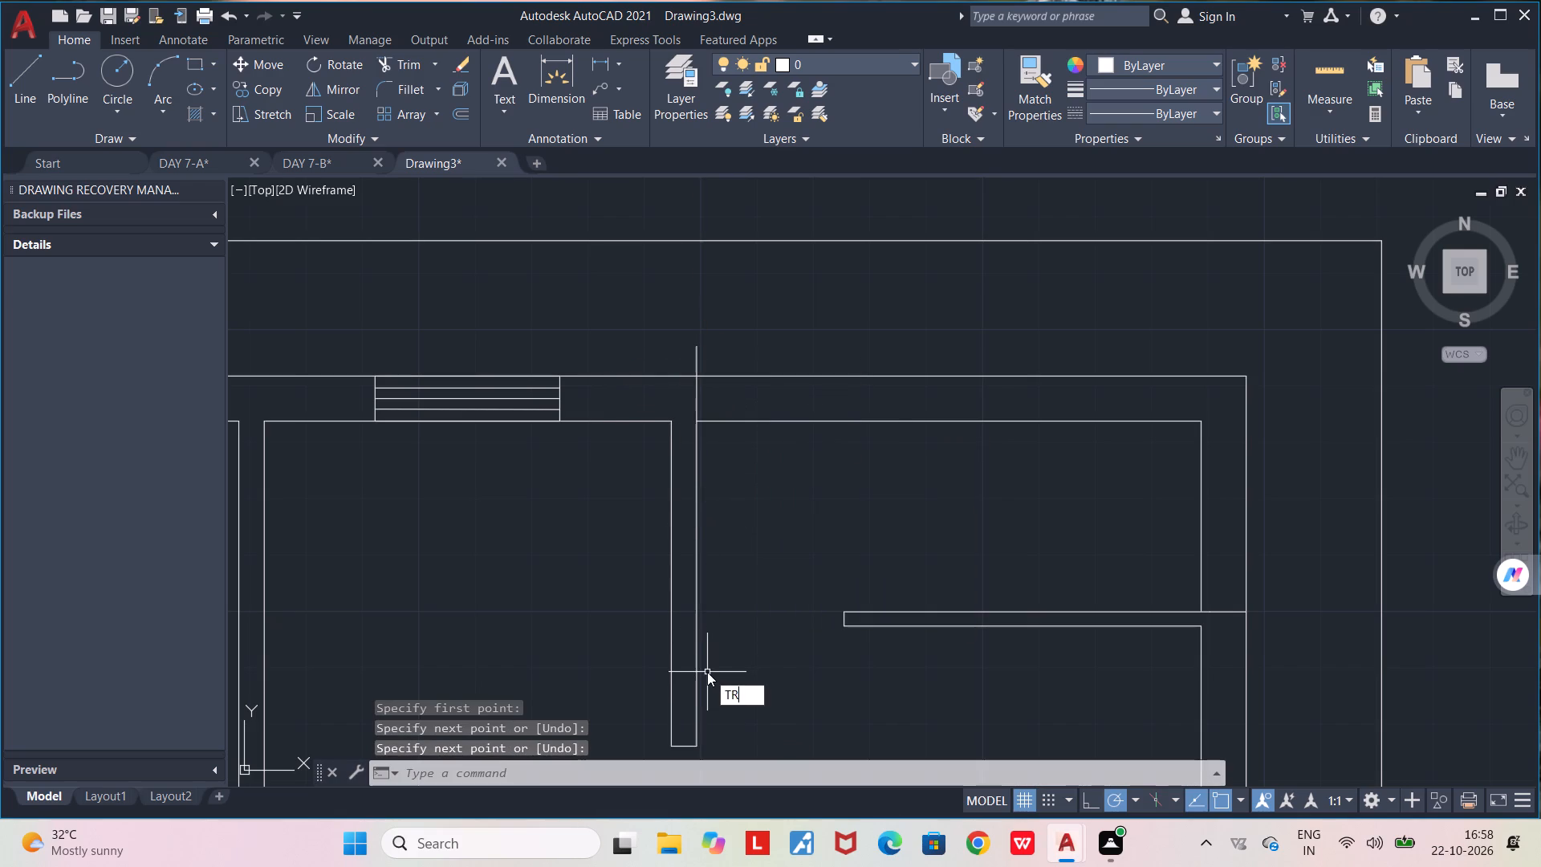
pyautogui.press('Return')
pyautogui.click(696, 359)
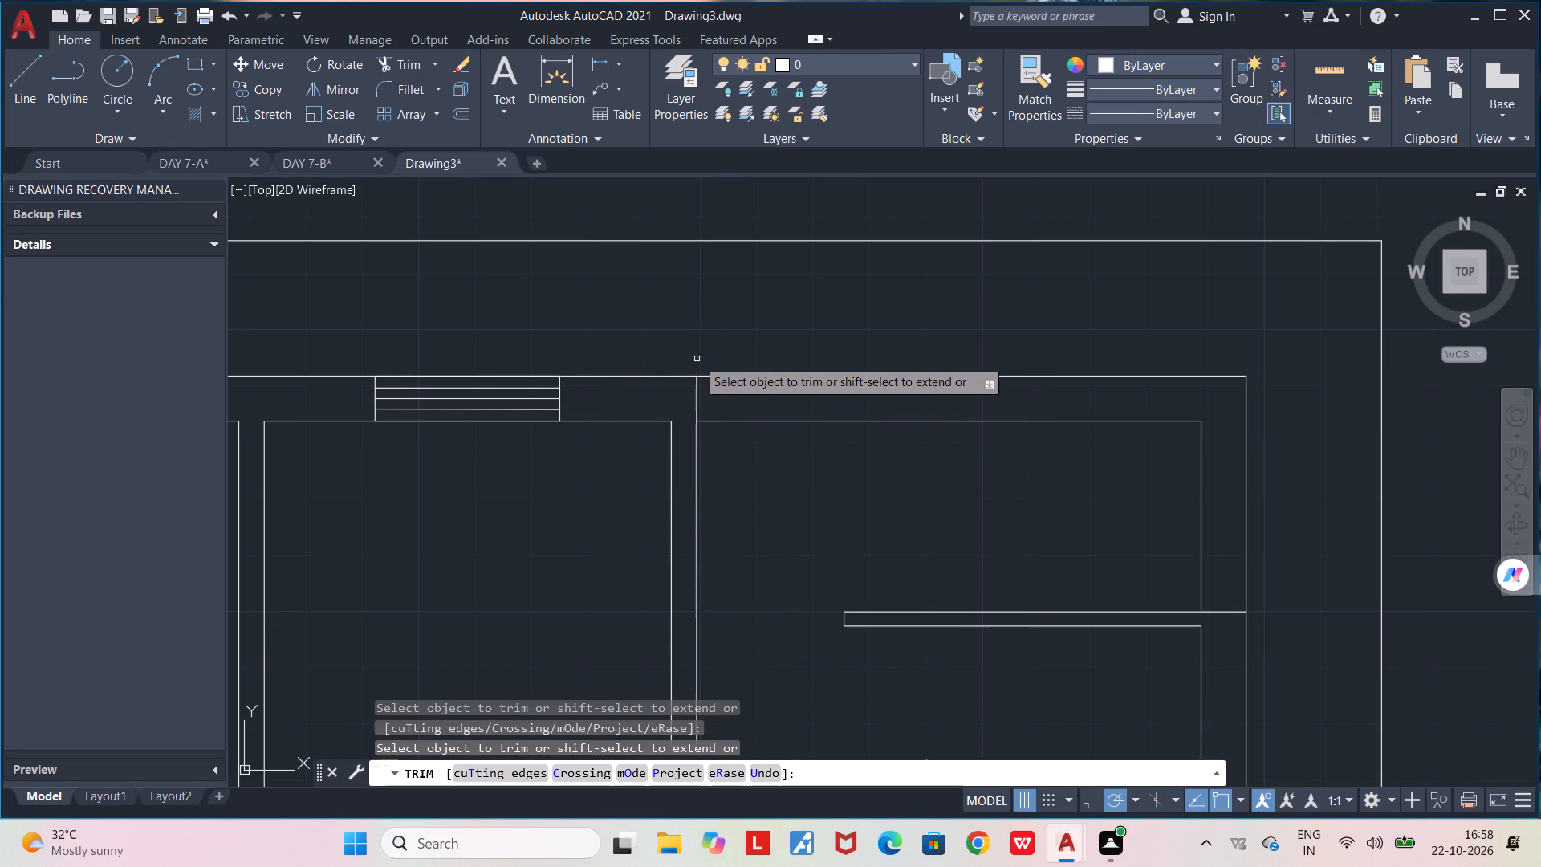
pyautogui.click(743, 418)
pyautogui.scroll(-2, 744, 419)
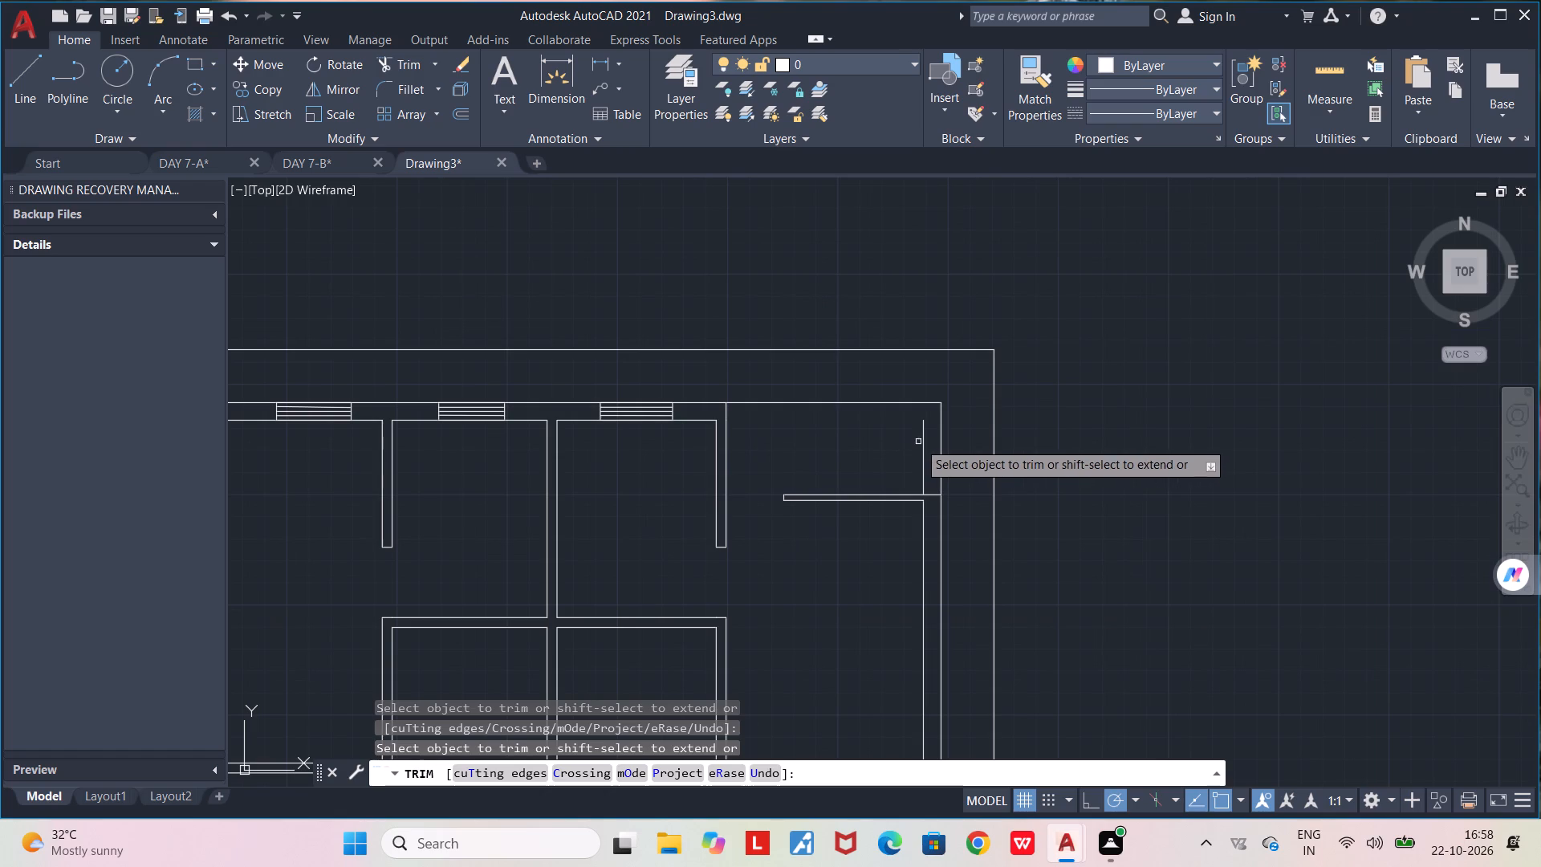
pyautogui.click(922, 441)
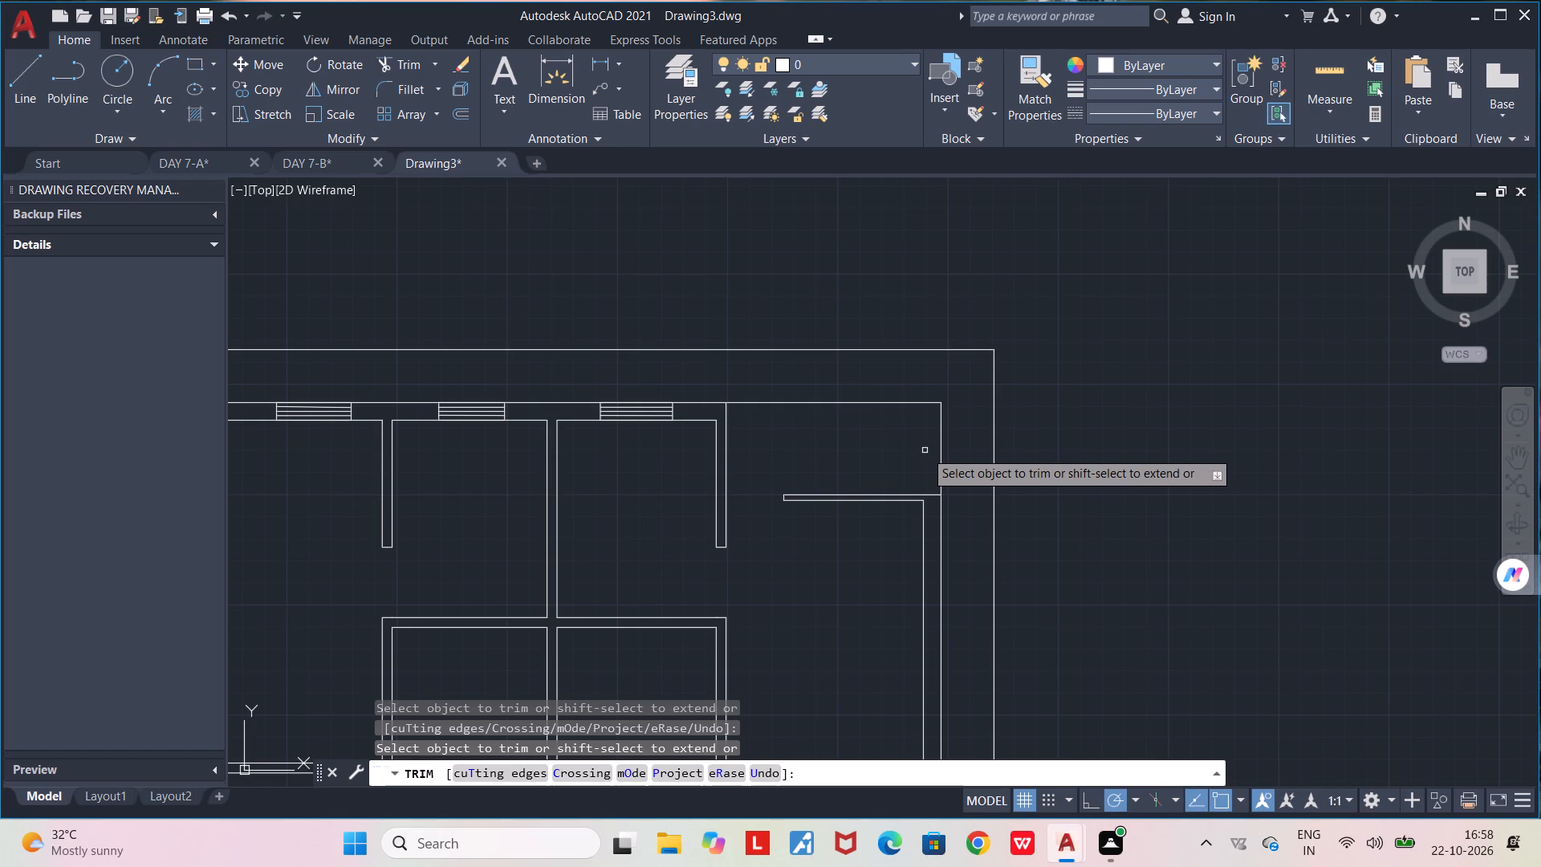
pyautogui.write('N')
pyautogui.press('space')
pyautogui.press('space')
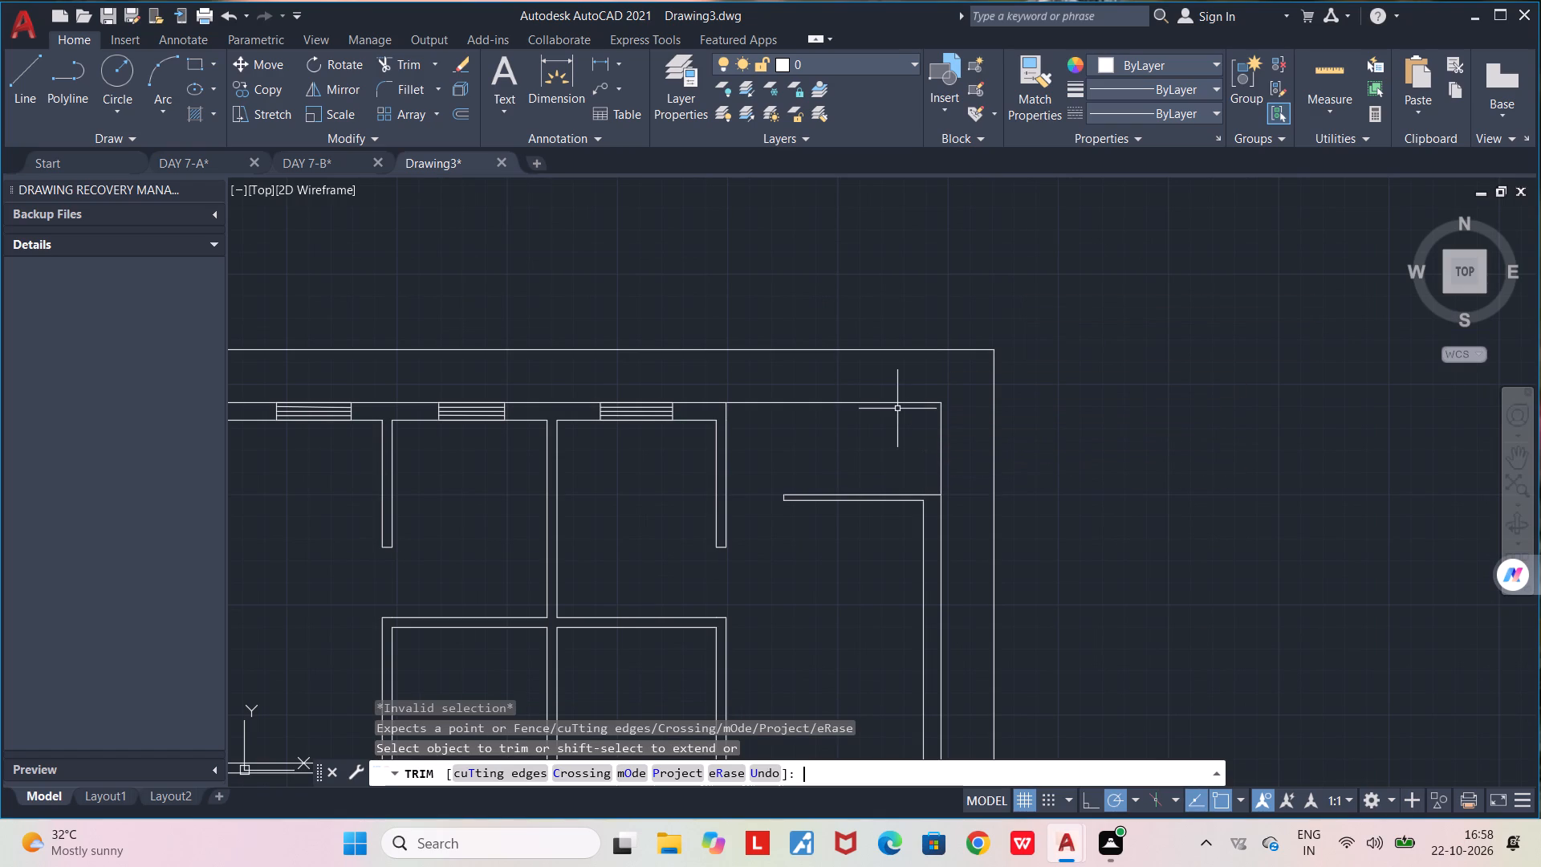
# Draw a thinner wall's inner face from the short vertical line's midpoint, about 7'-10" horizontally, and down to the strip's upper edge.
pyautogui.press('l')
pyautogui.press('Return')
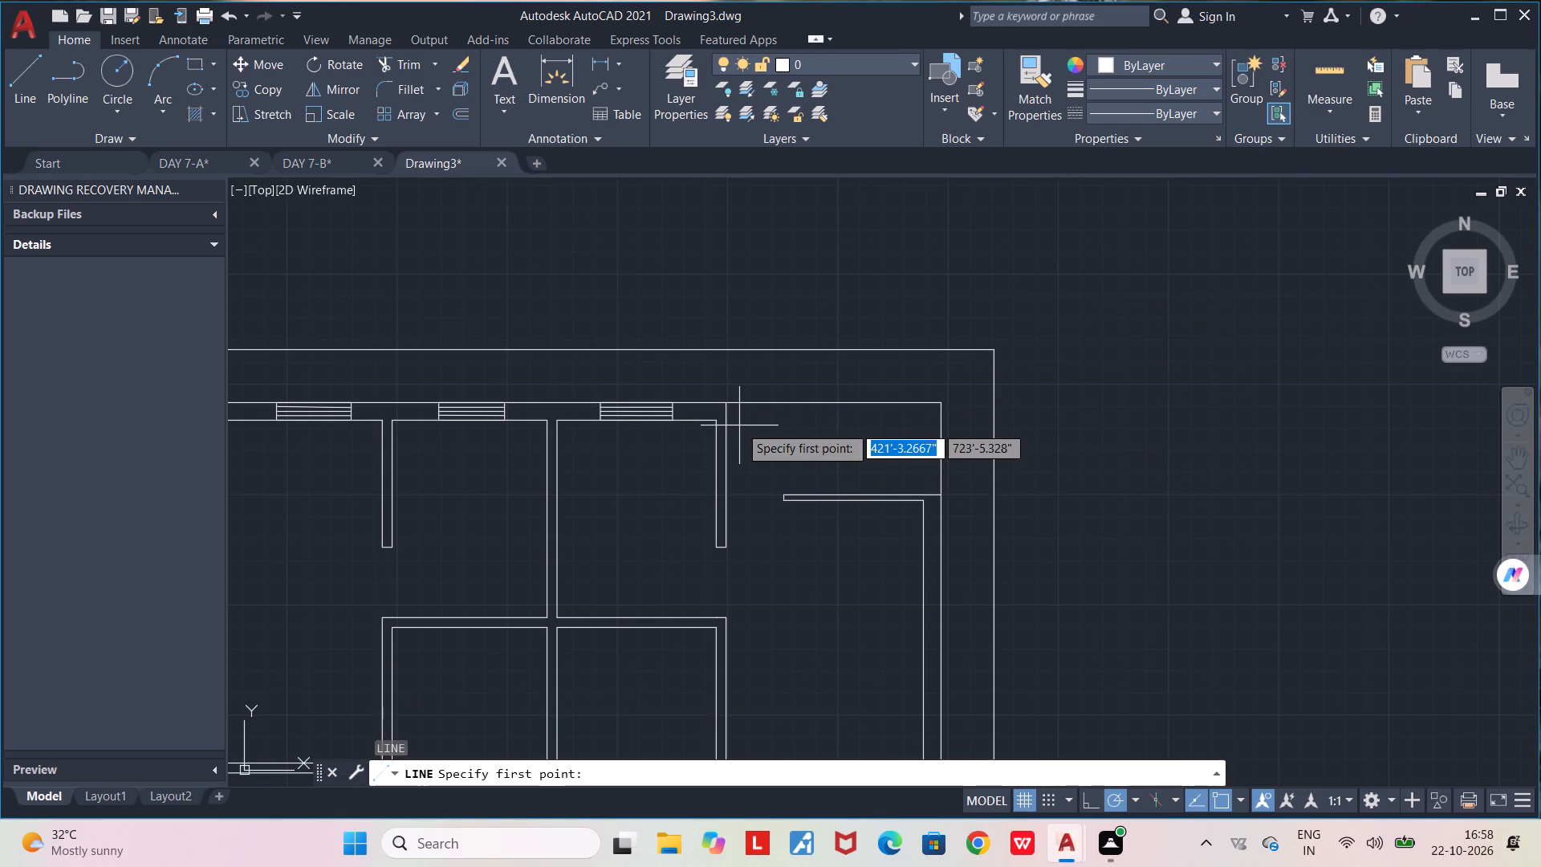
pyautogui.scroll(1, 739, 425)
pyautogui.click(717, 401)
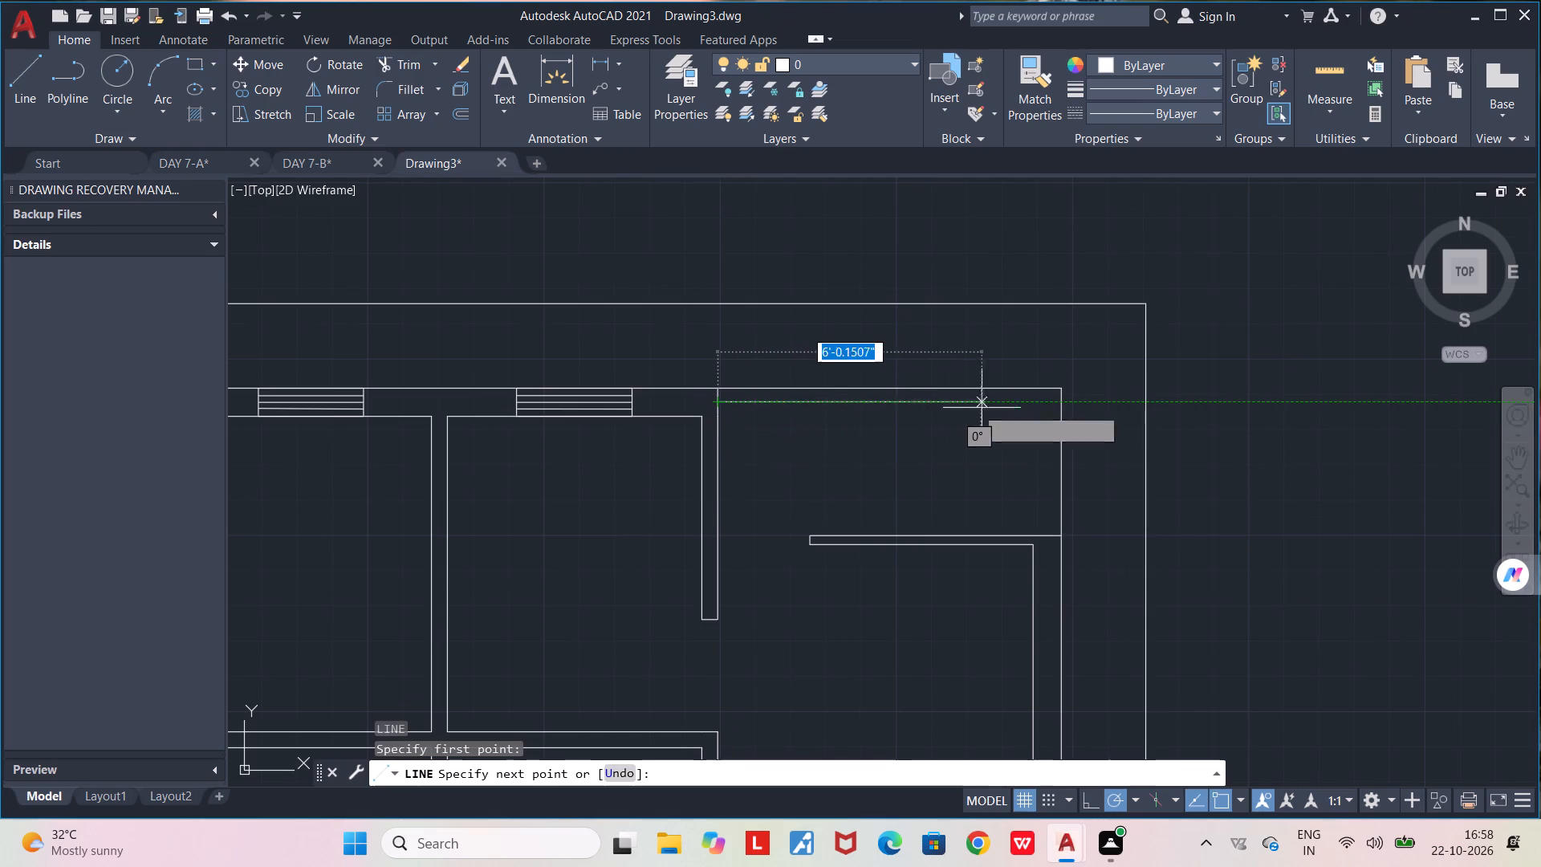
pyautogui.click(1048, 401)
pyautogui.click(1046, 534)
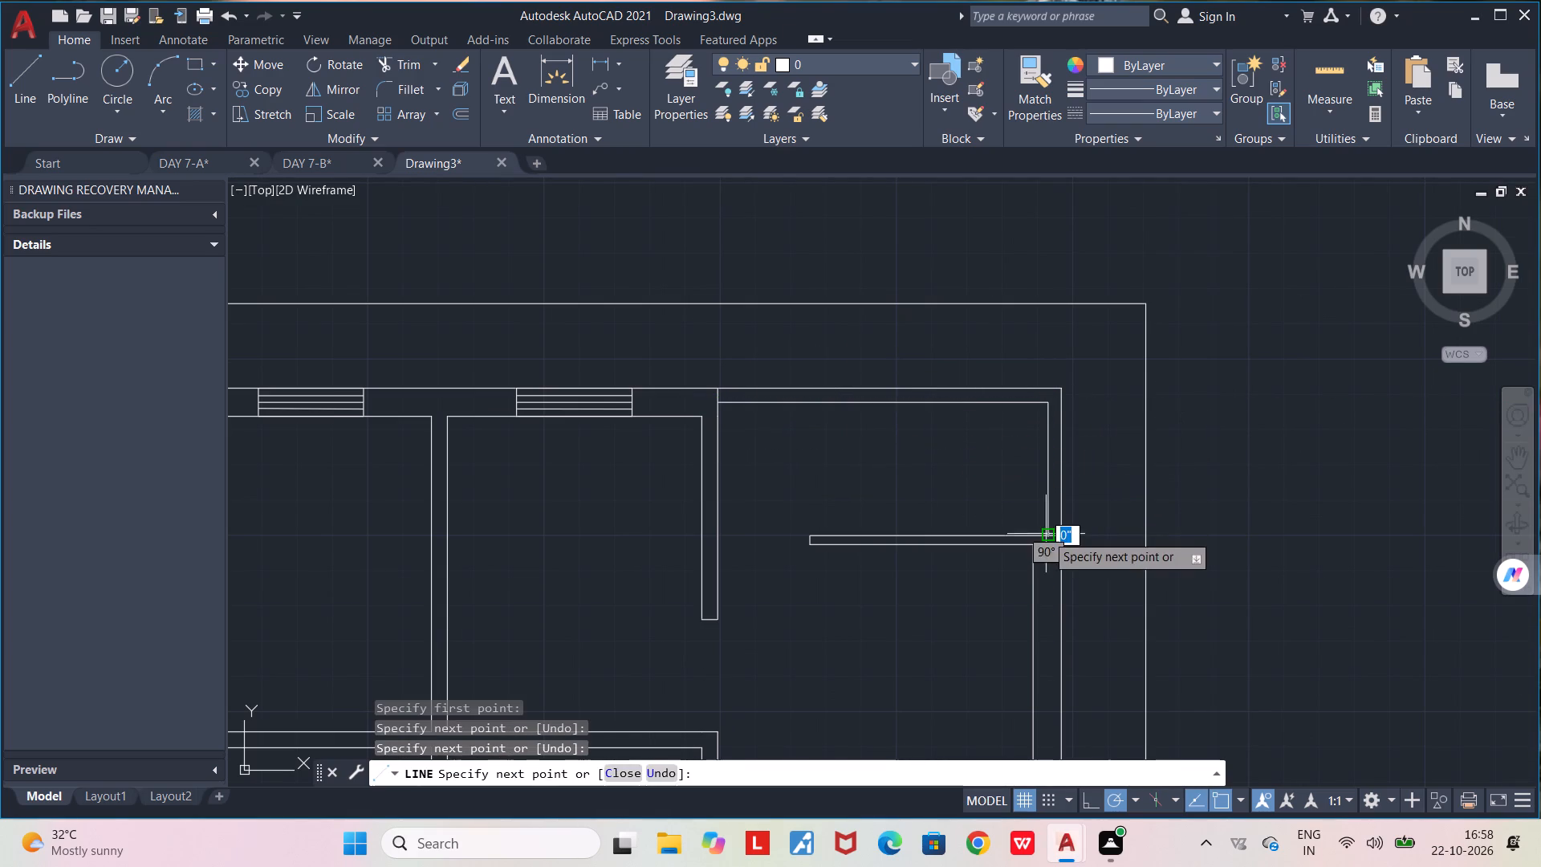
pyautogui.press('space')
# Draw a window rectangle across the full thickness of the right outer wall, between the strip and the horizontal partition below it.
pyautogui.scroll(-2, 1041, 532)
pyautogui.moveTo(988, 499); pyautogui.dragTo(963, 303, button='middle')
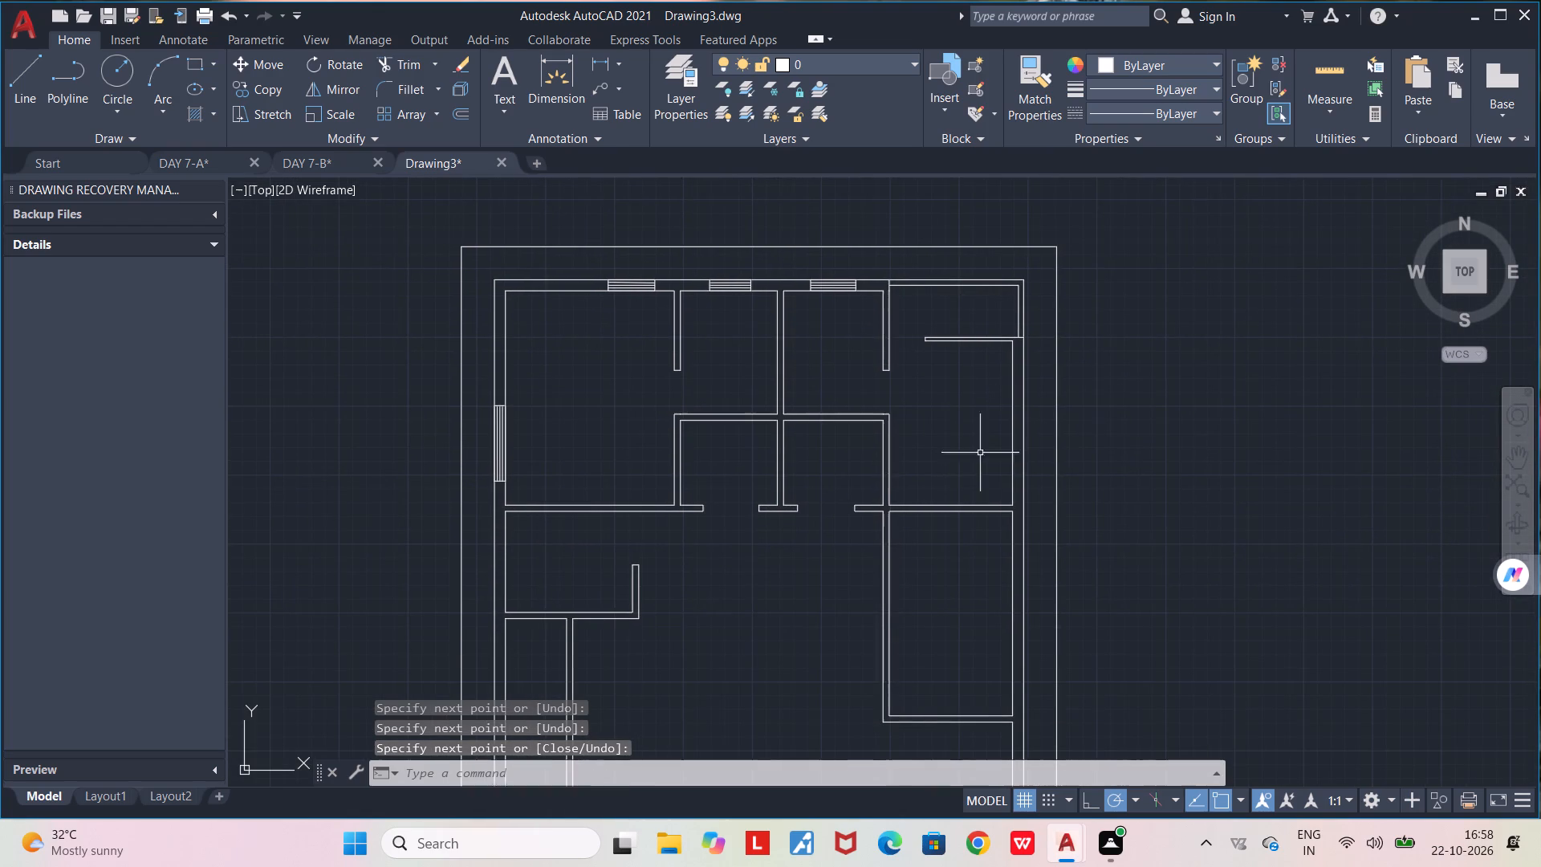
pyautogui.scroll(3, 1027, 345)
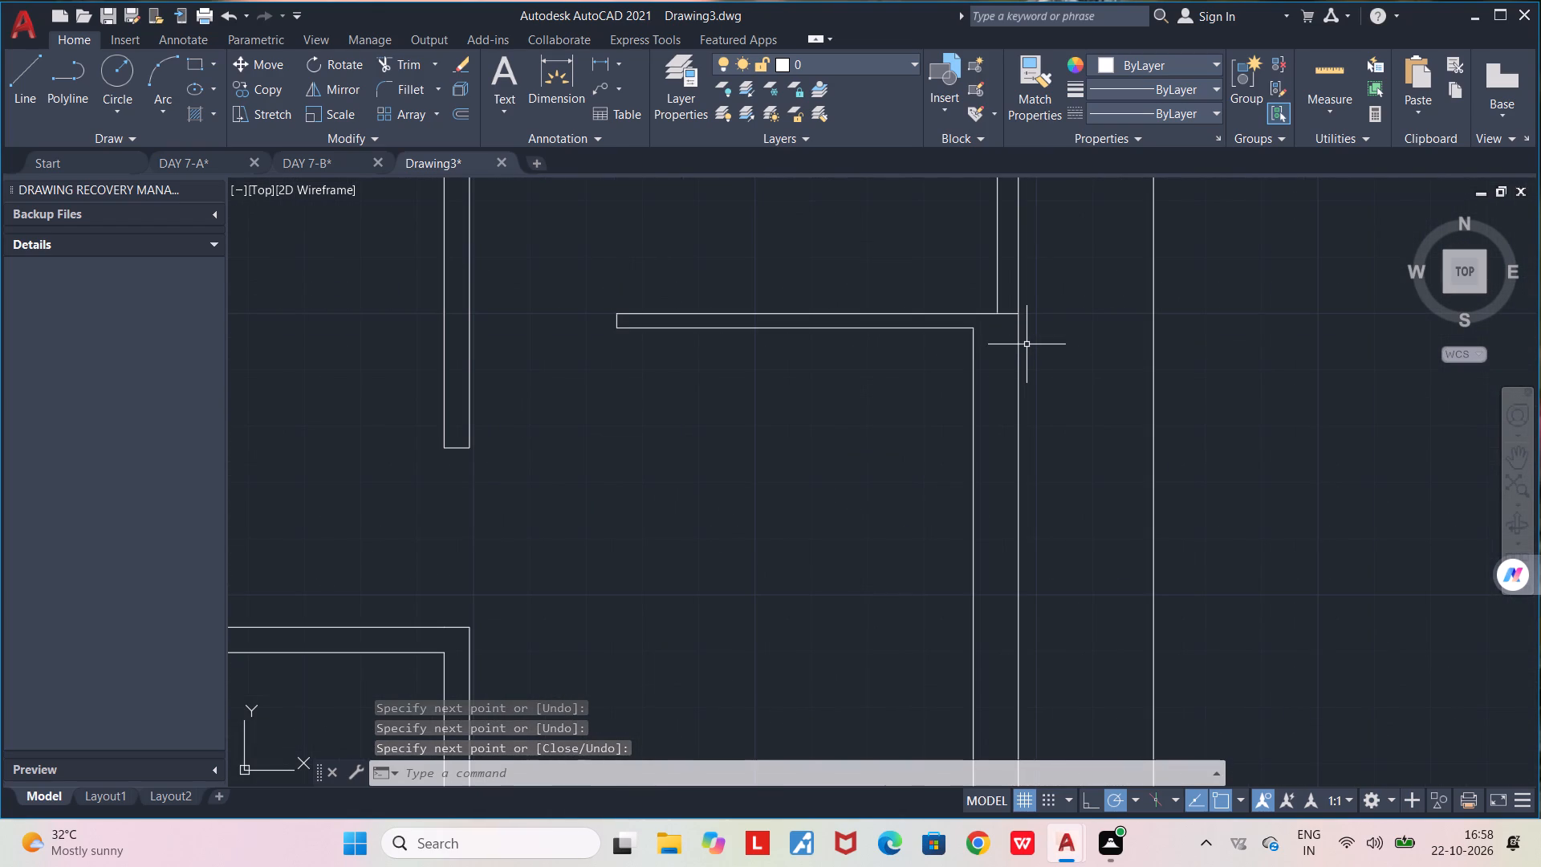
pyautogui.scroll(-3, 1027, 344)
pyautogui.moveTo(970, 429); pyautogui.dragTo(1096, 311, button='middle')
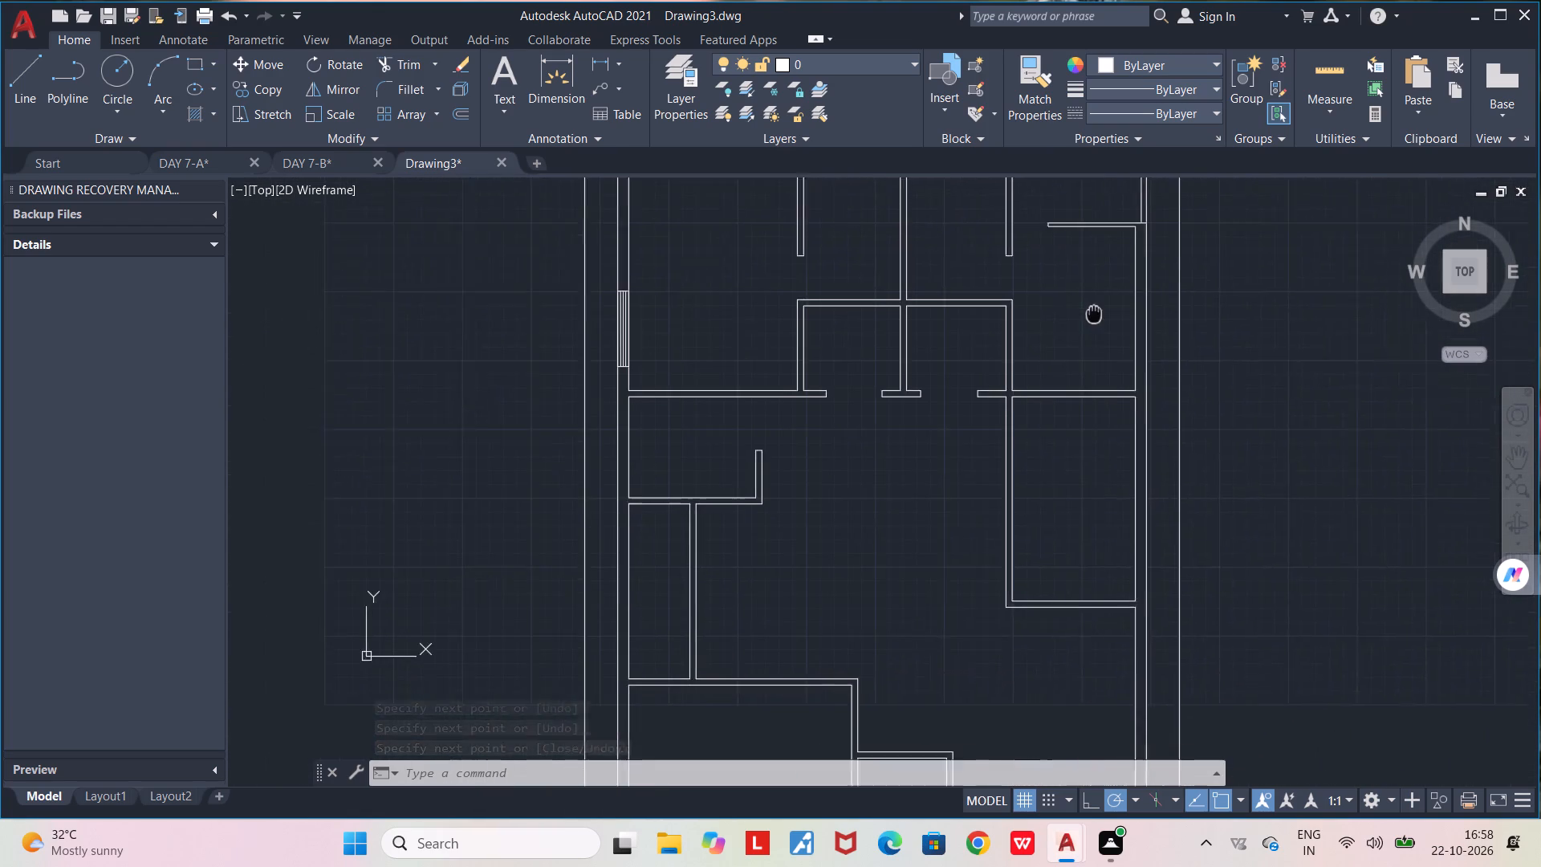
pyautogui.moveTo(1096, 311); pyautogui.dragTo(1126, 294, button='middle')
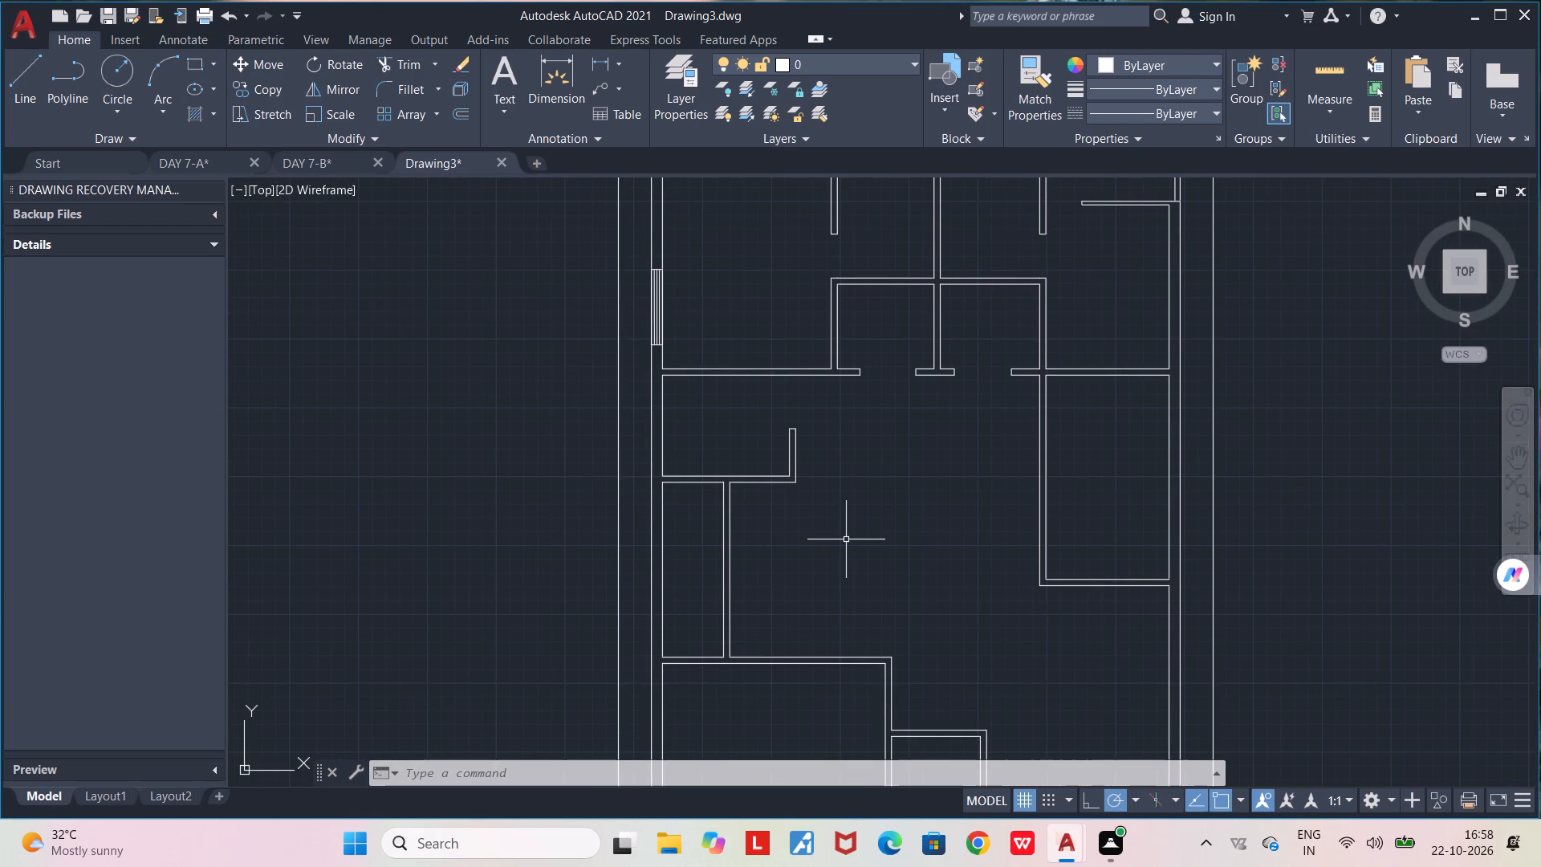
pyautogui.scroll(-1, 834, 534)
pyautogui.moveTo(830, 531); pyautogui.dragTo(612, 523, button='middle')
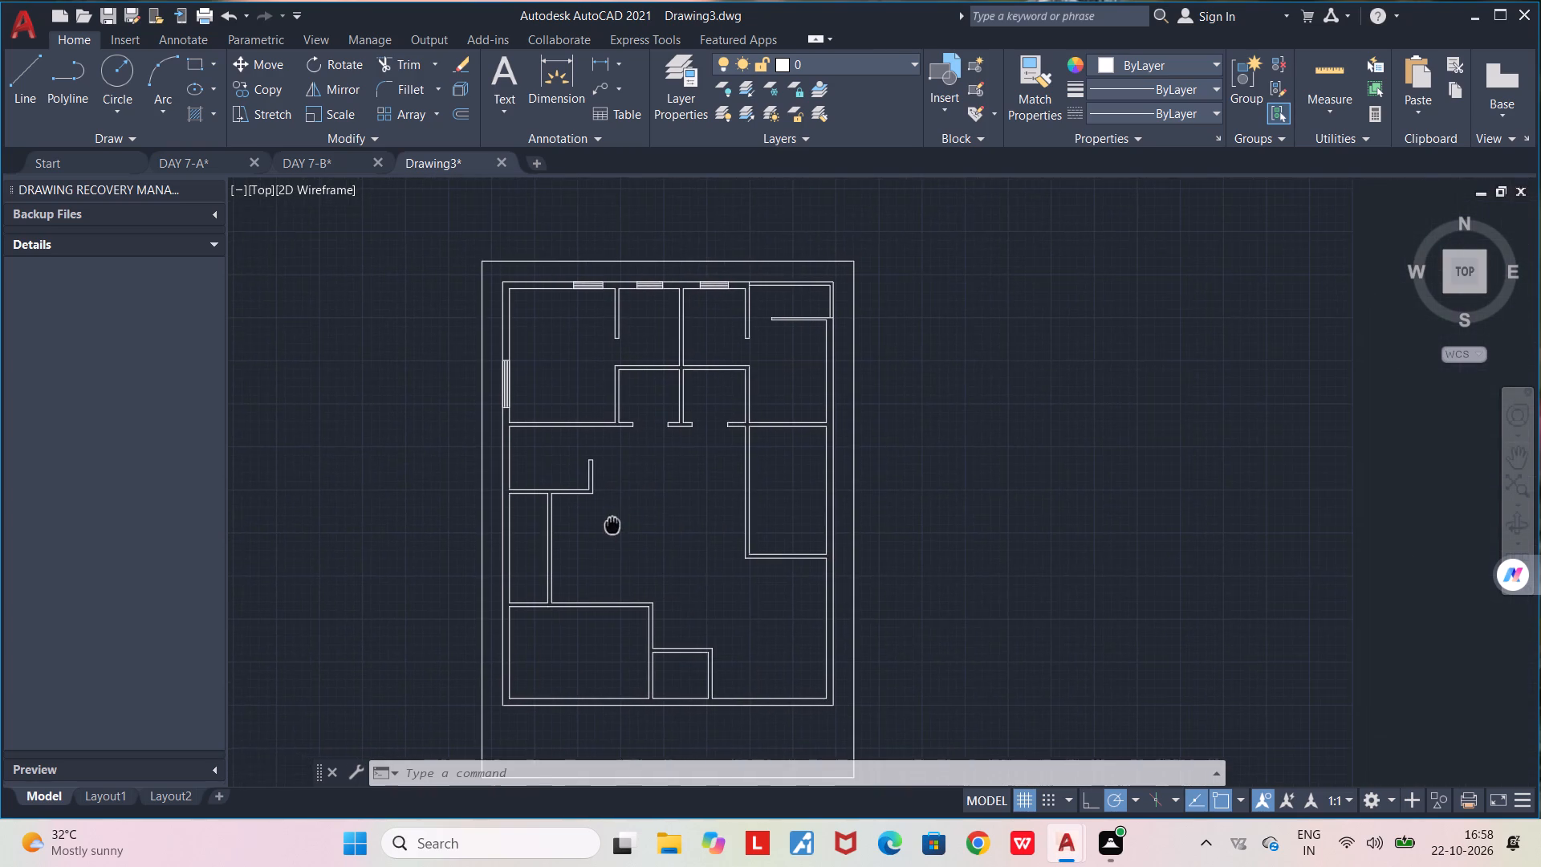
pyautogui.scroll(2, 831, 482)
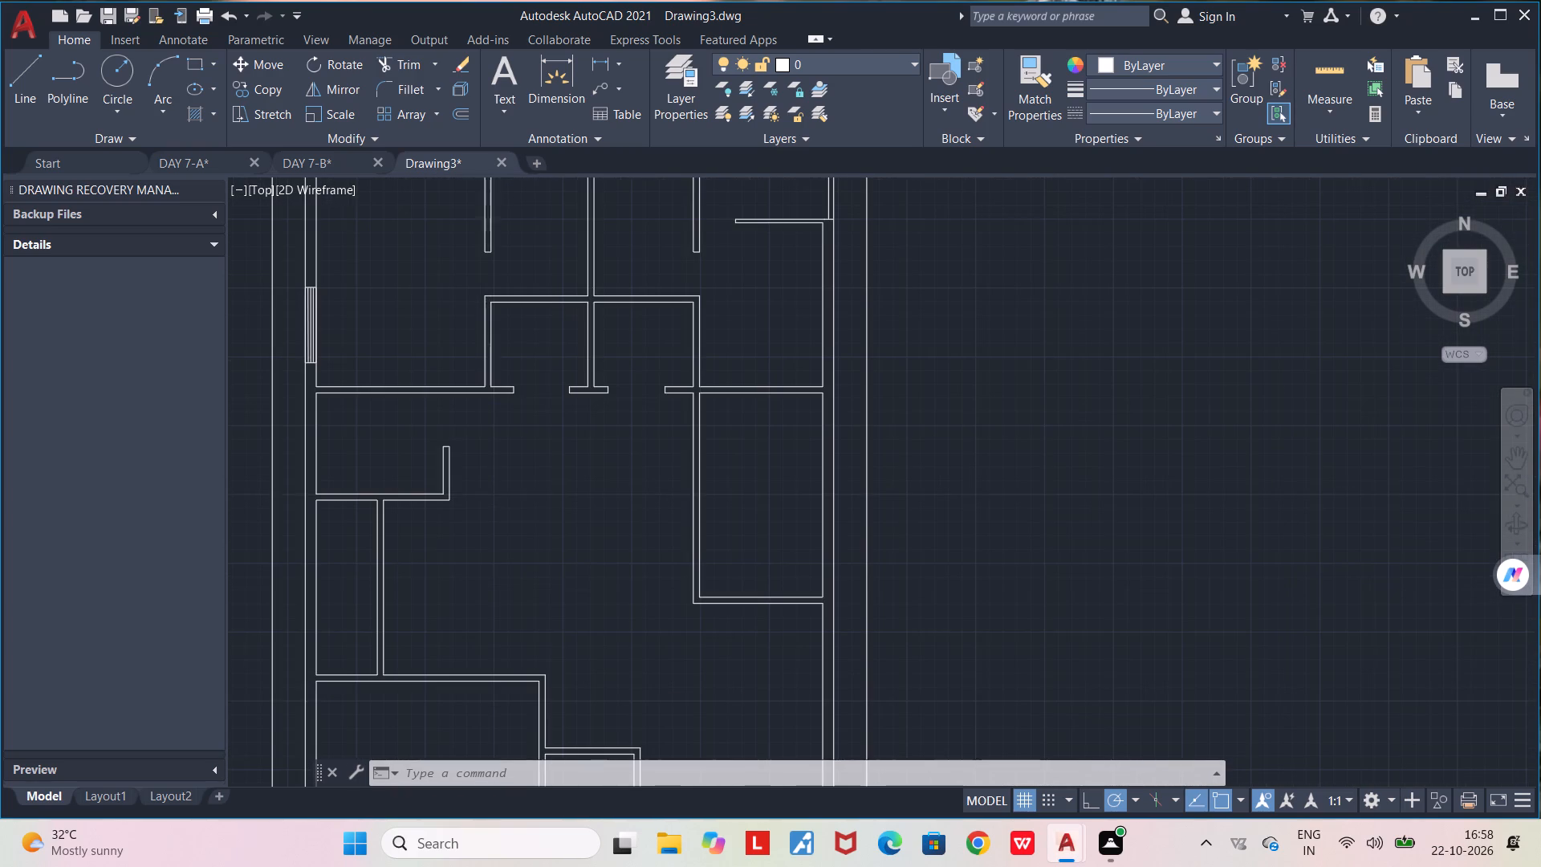
pyautogui.moveTo(714, 495); pyautogui.dragTo(708, 649, button='middle')
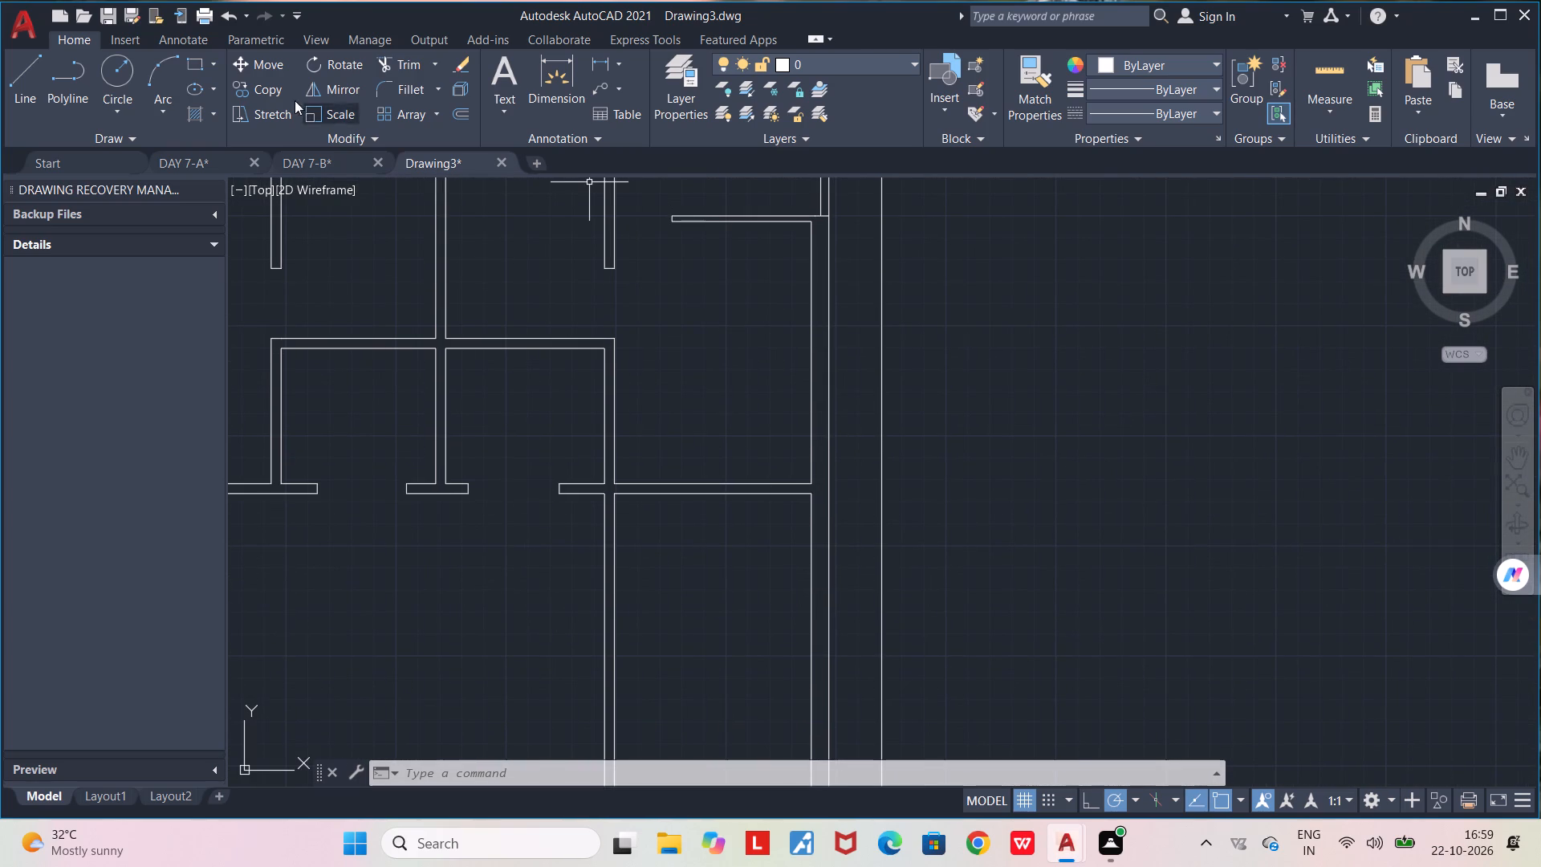
pyautogui.click(199, 59)
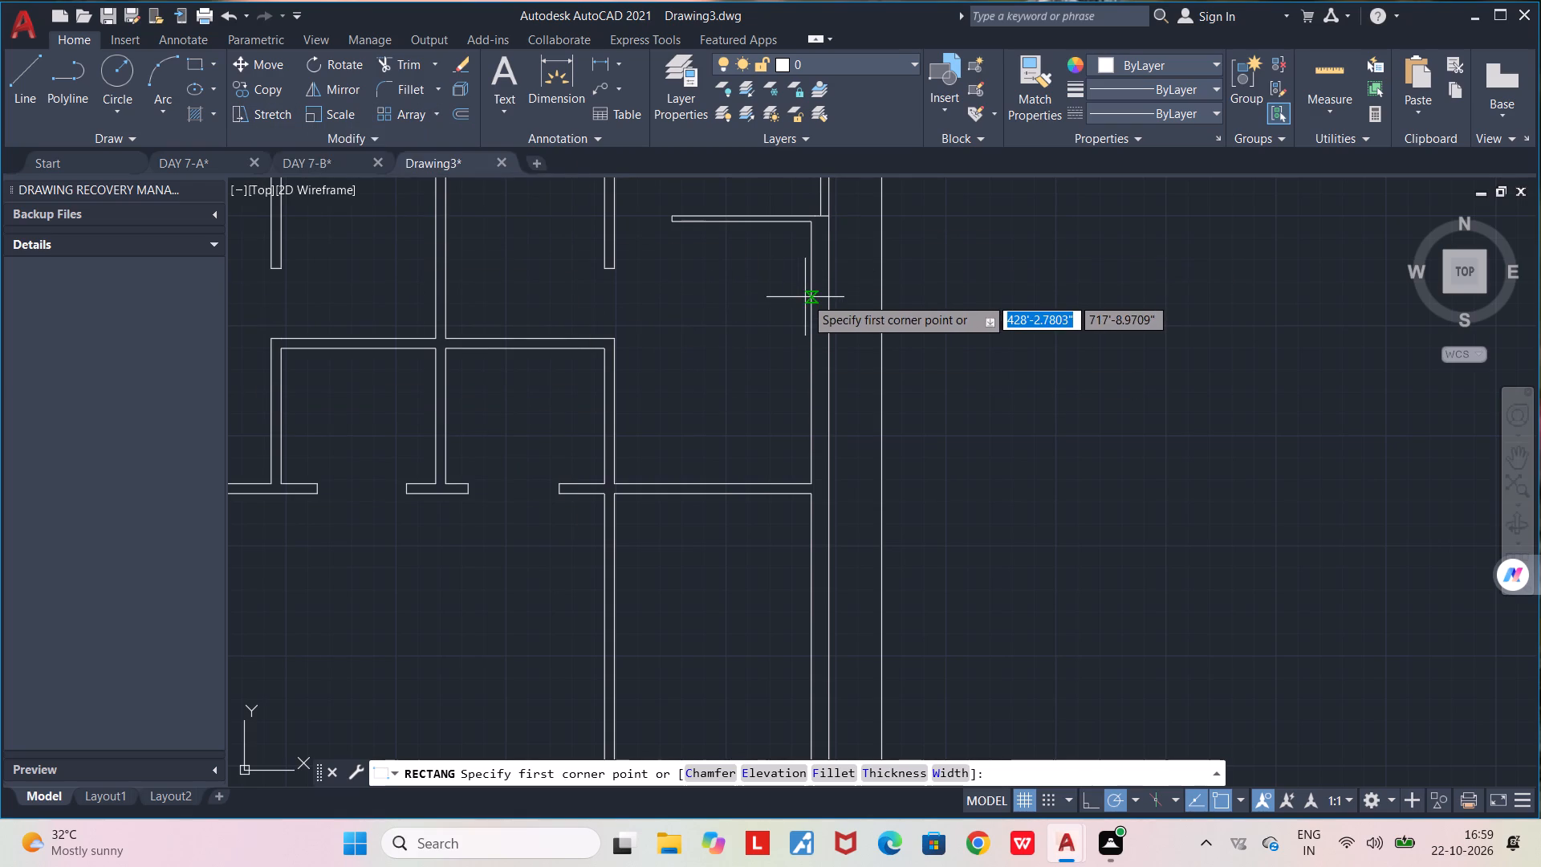
pyautogui.click(811, 300)
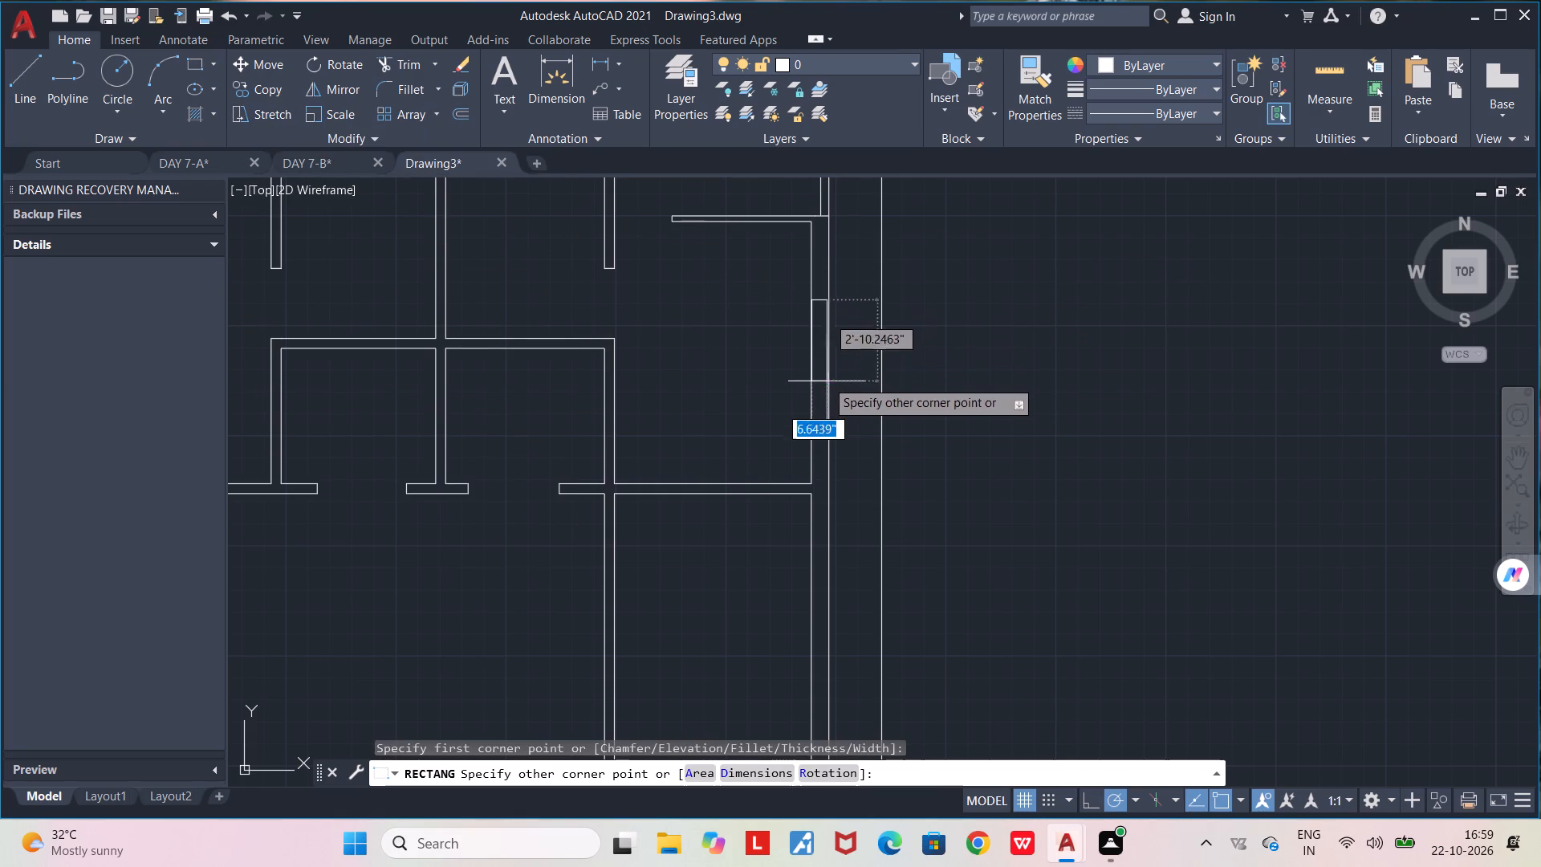
pyautogui.click(829, 405)
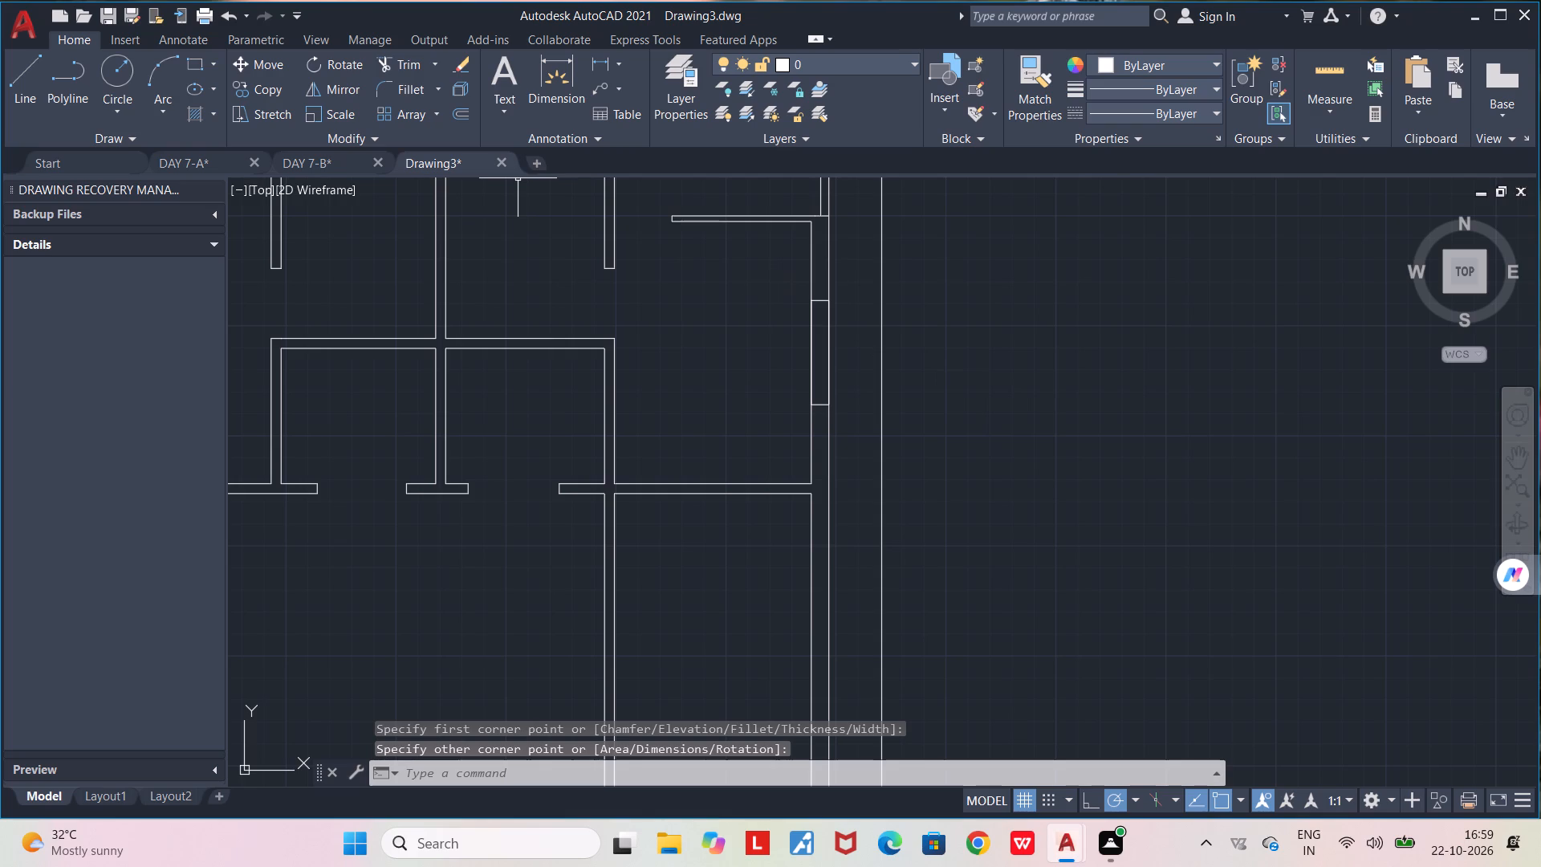
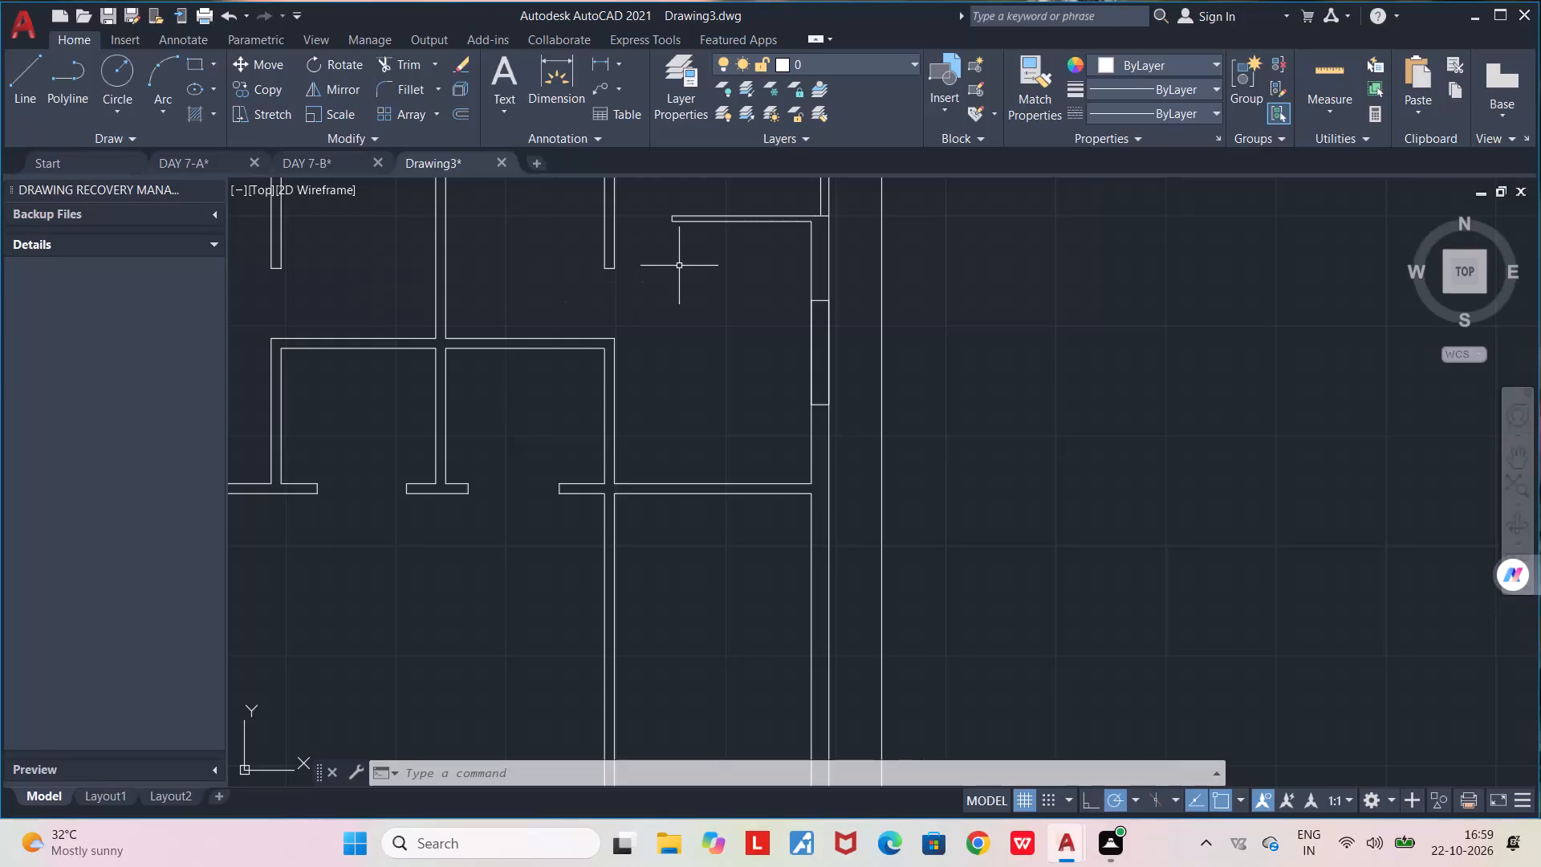
# Draw a vertical centre line inside the upper-right window rectangle, from its top edge midpoint to its bottom edge.
pyautogui.press('l')
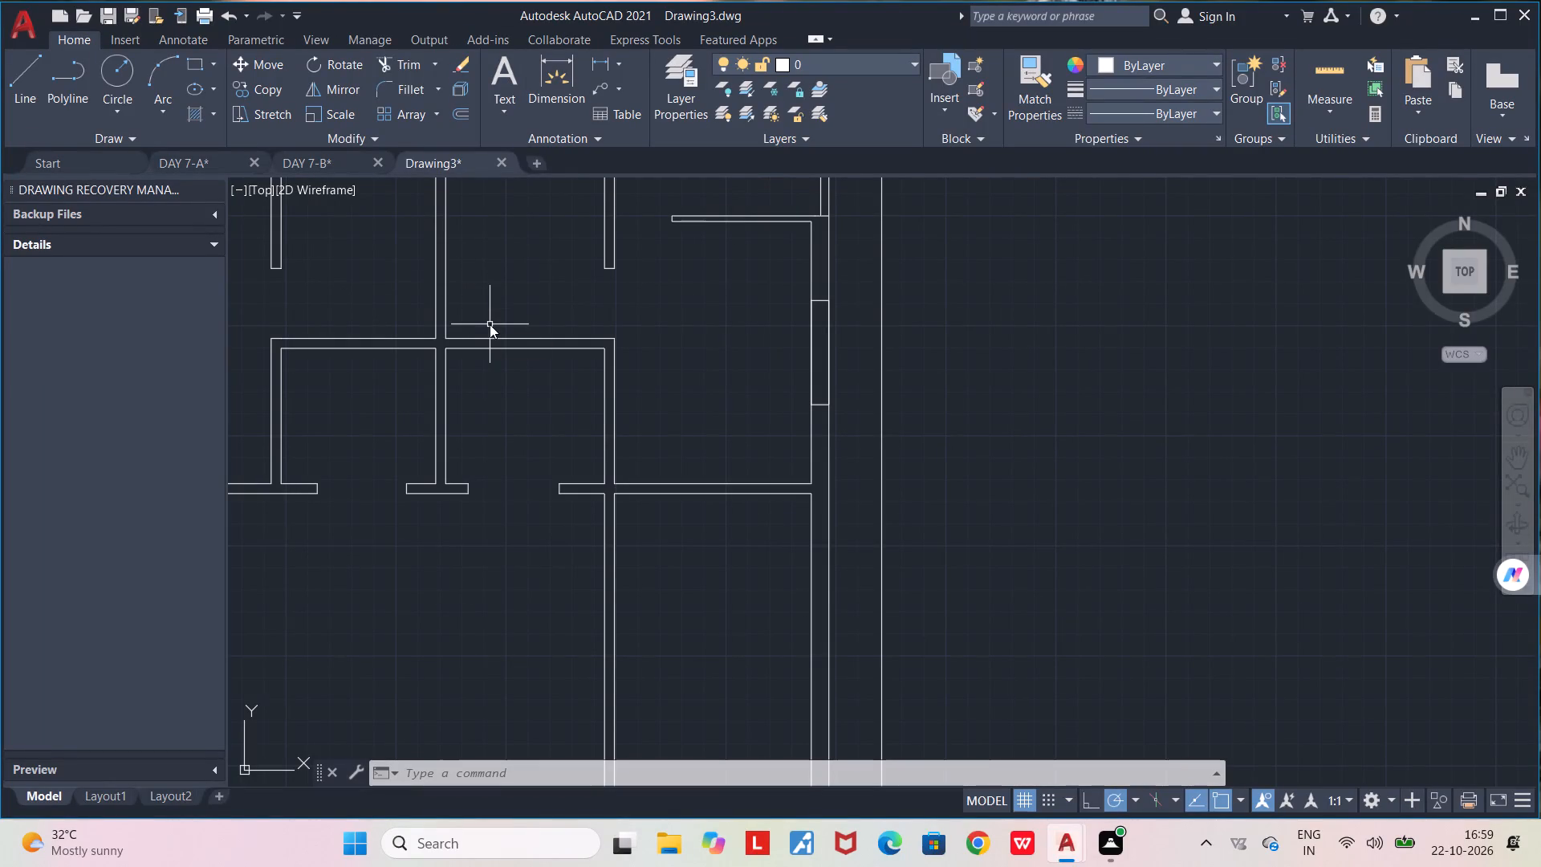
pyautogui.press('Return')
pyautogui.scroll(2, 821, 372)
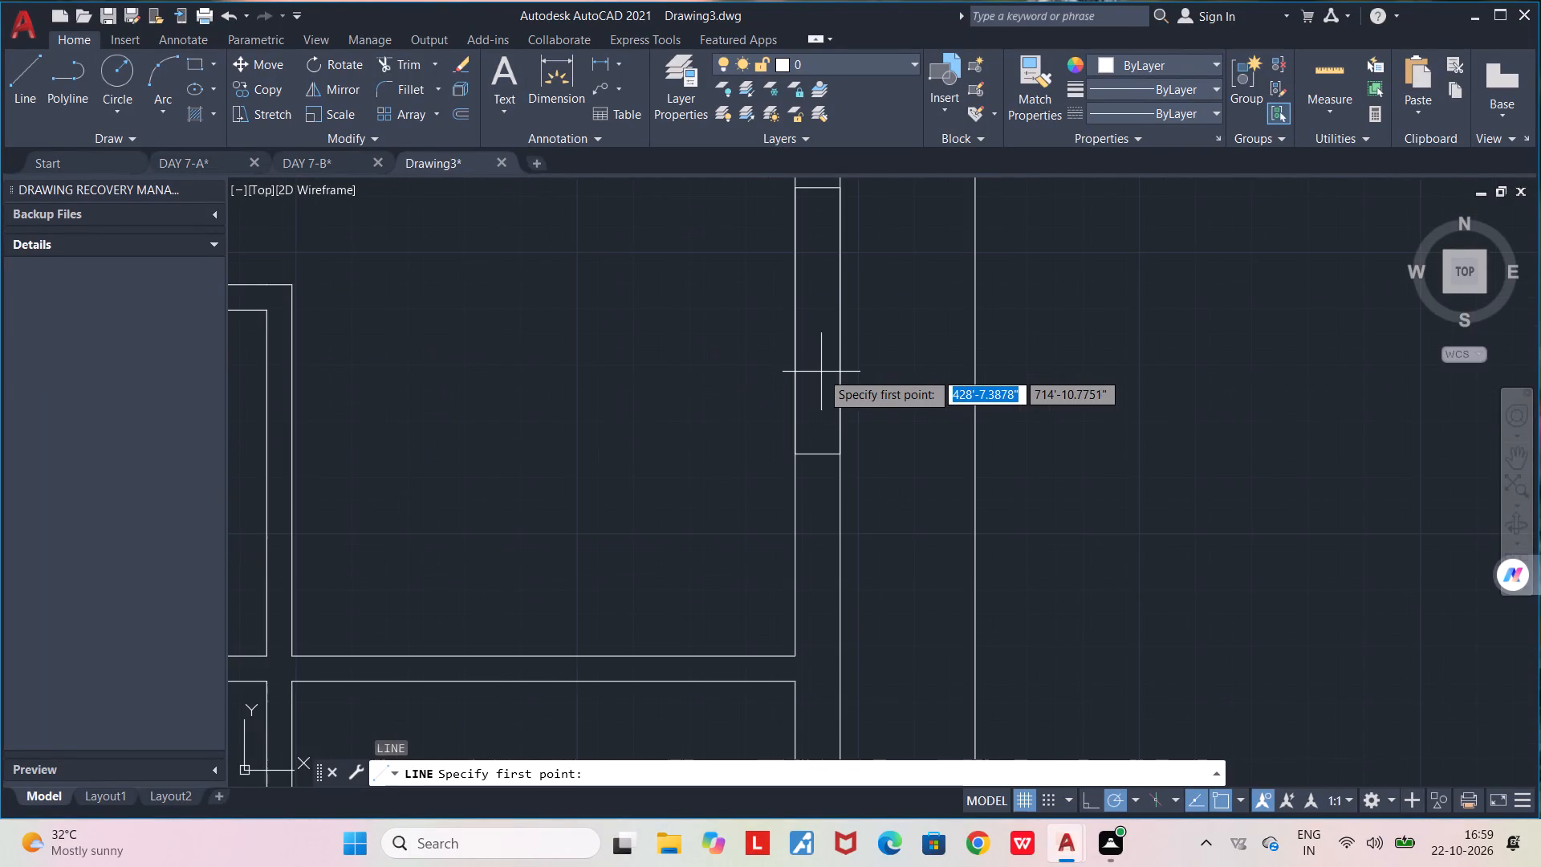
pyautogui.moveTo(821, 372); pyautogui.dragTo(815, 468, button='middle')
pyautogui.click(812, 282)
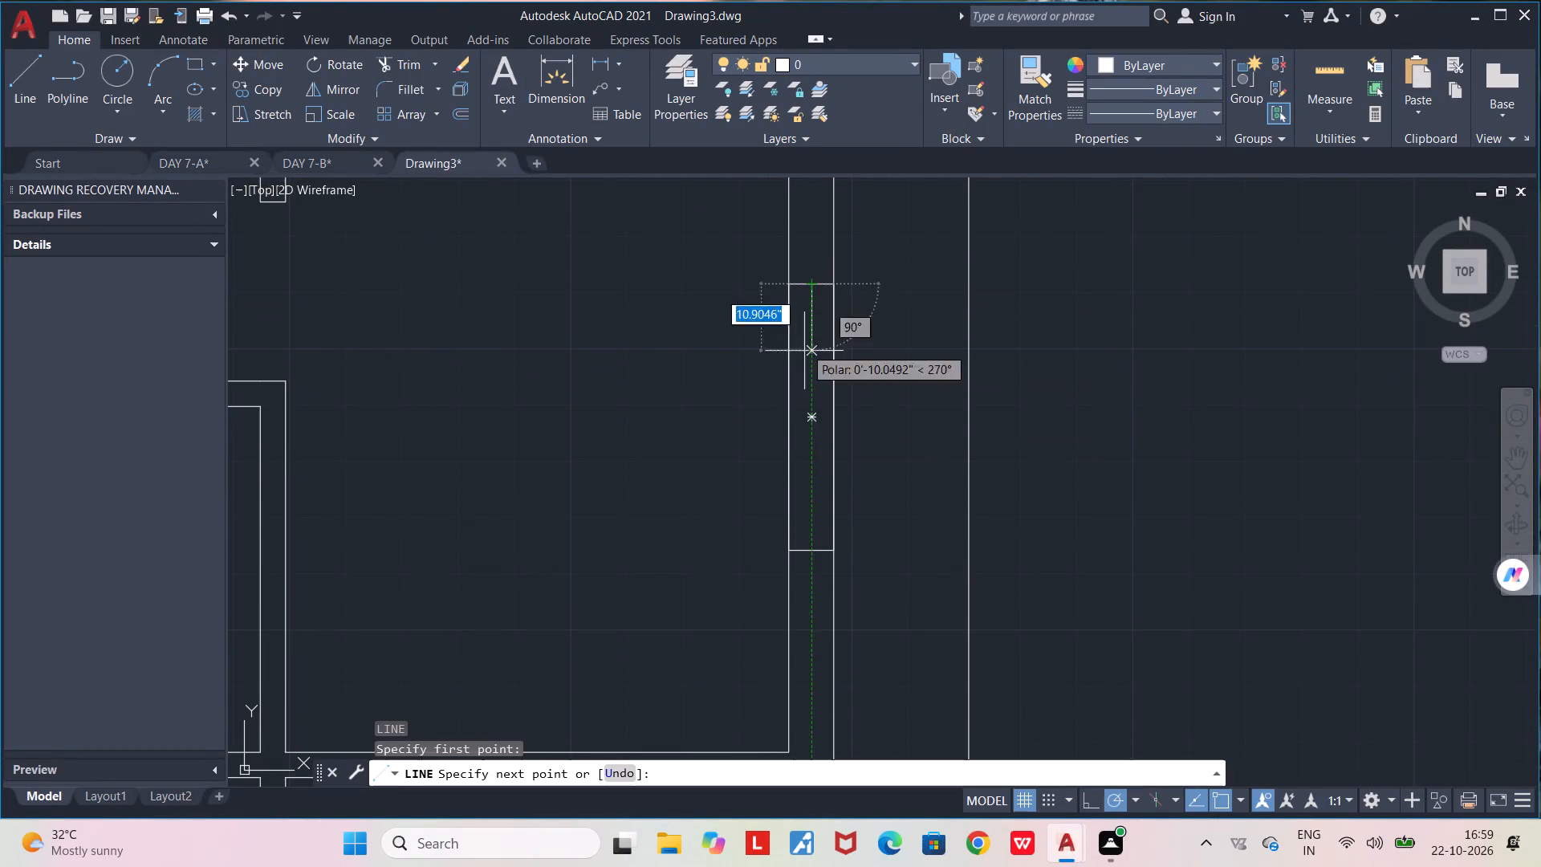
pyautogui.click(815, 545)
pyautogui.press('space')
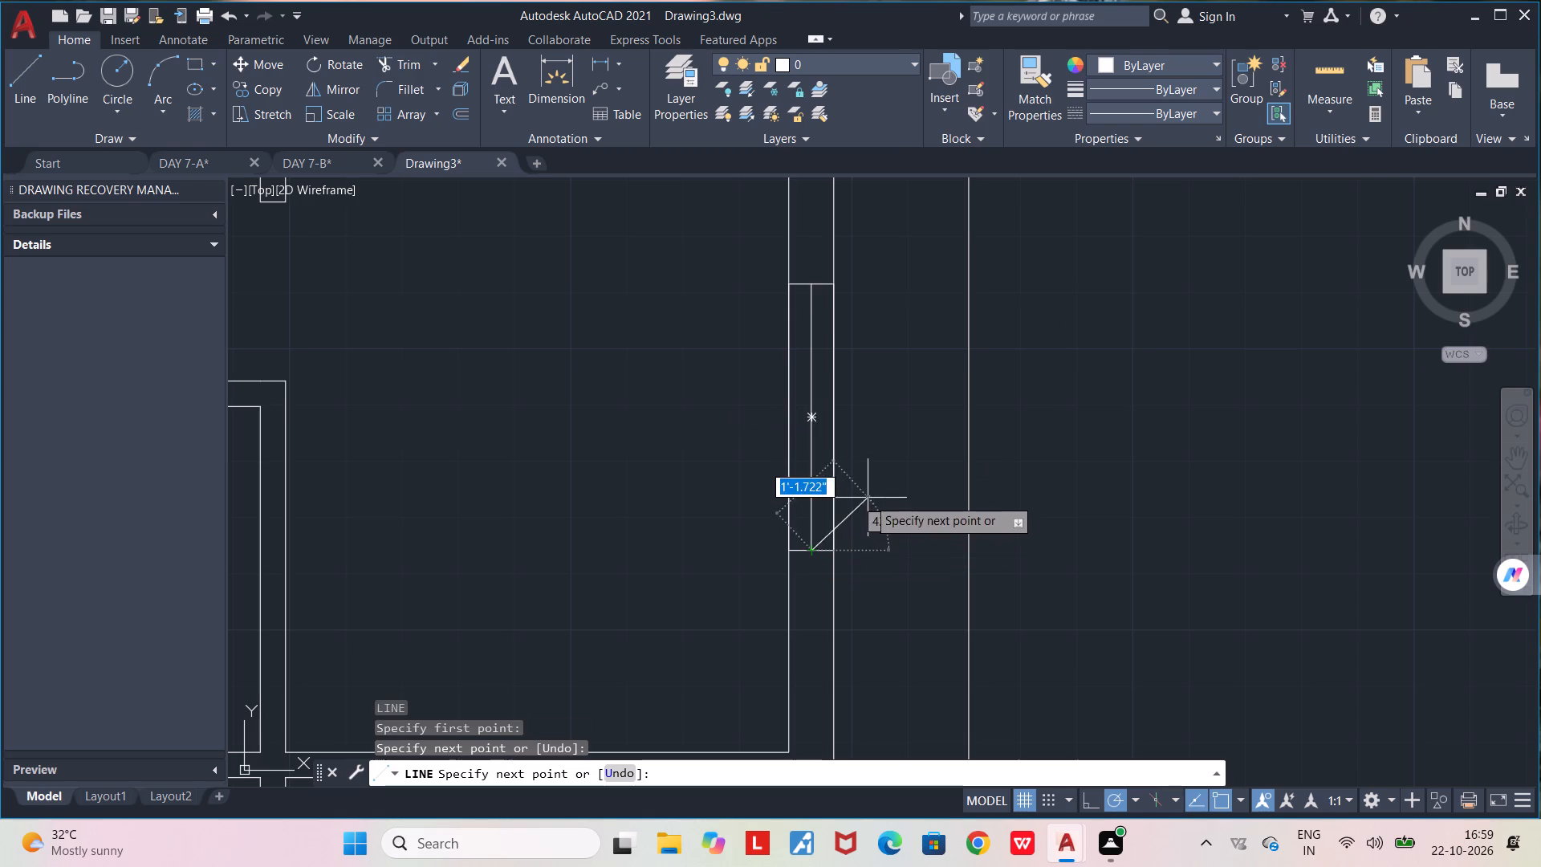
# Draw two more vertical glazing lines about 3'-11" long in the upper-right window, one on each side of its centre line.
pyautogui.scroll(1, 832, 333)
pyautogui.press('l')
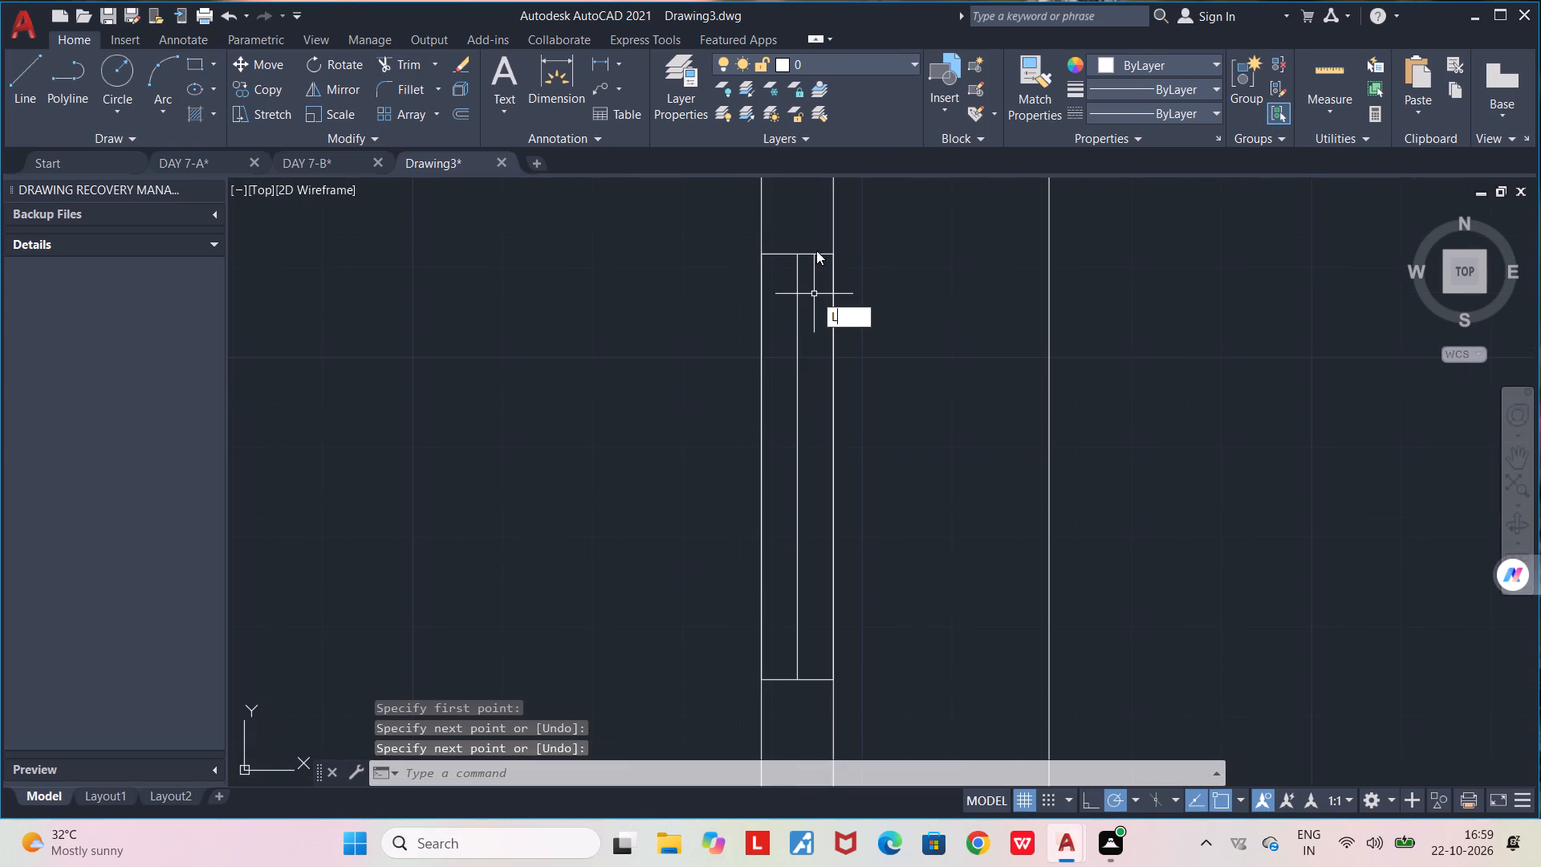
pyautogui.press('Return')
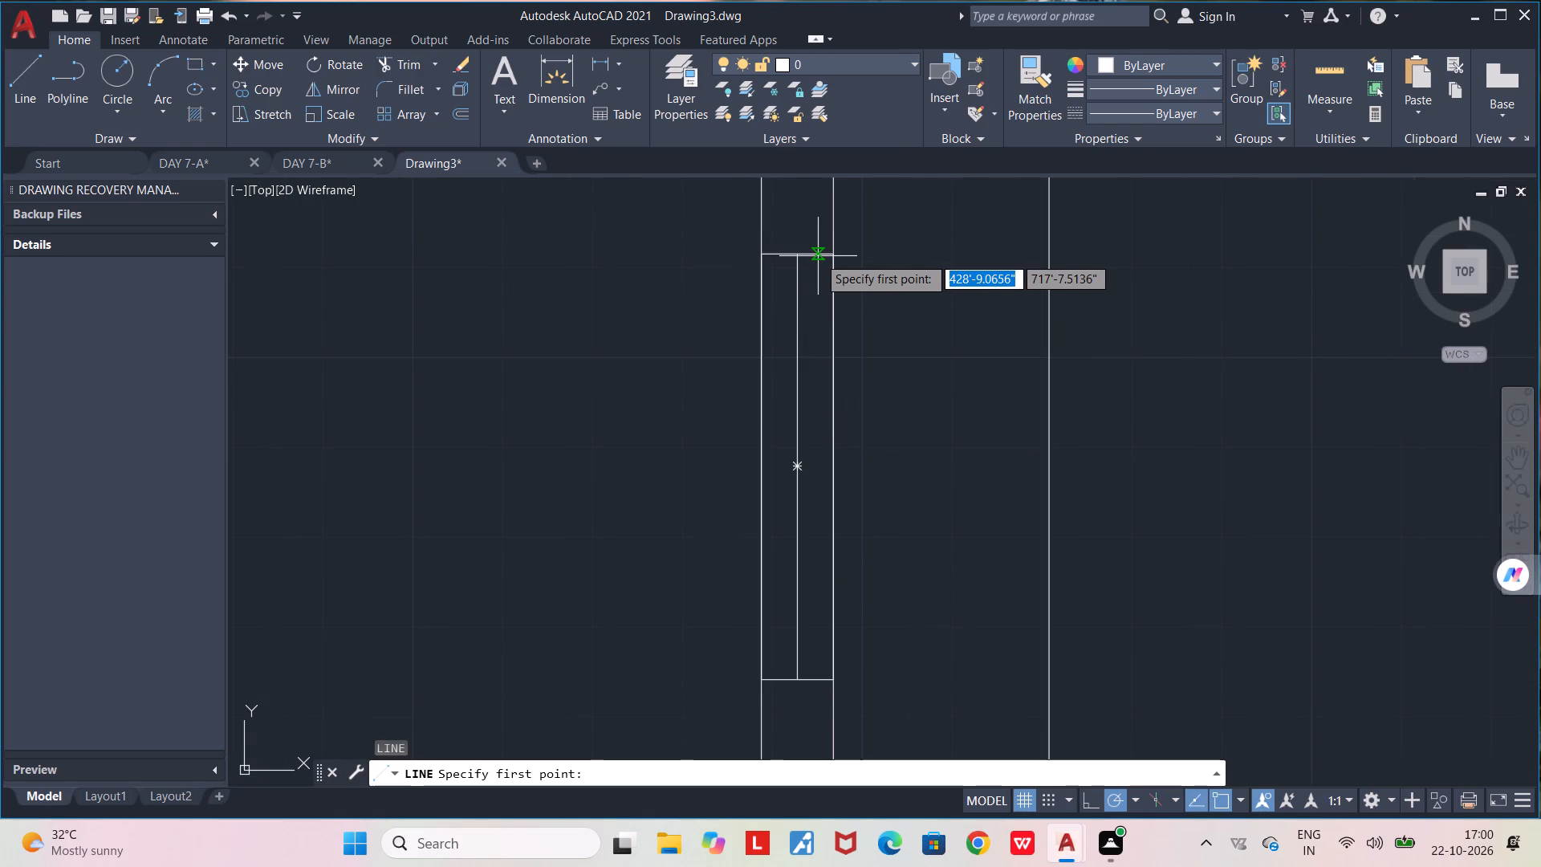
pyautogui.click(815, 255)
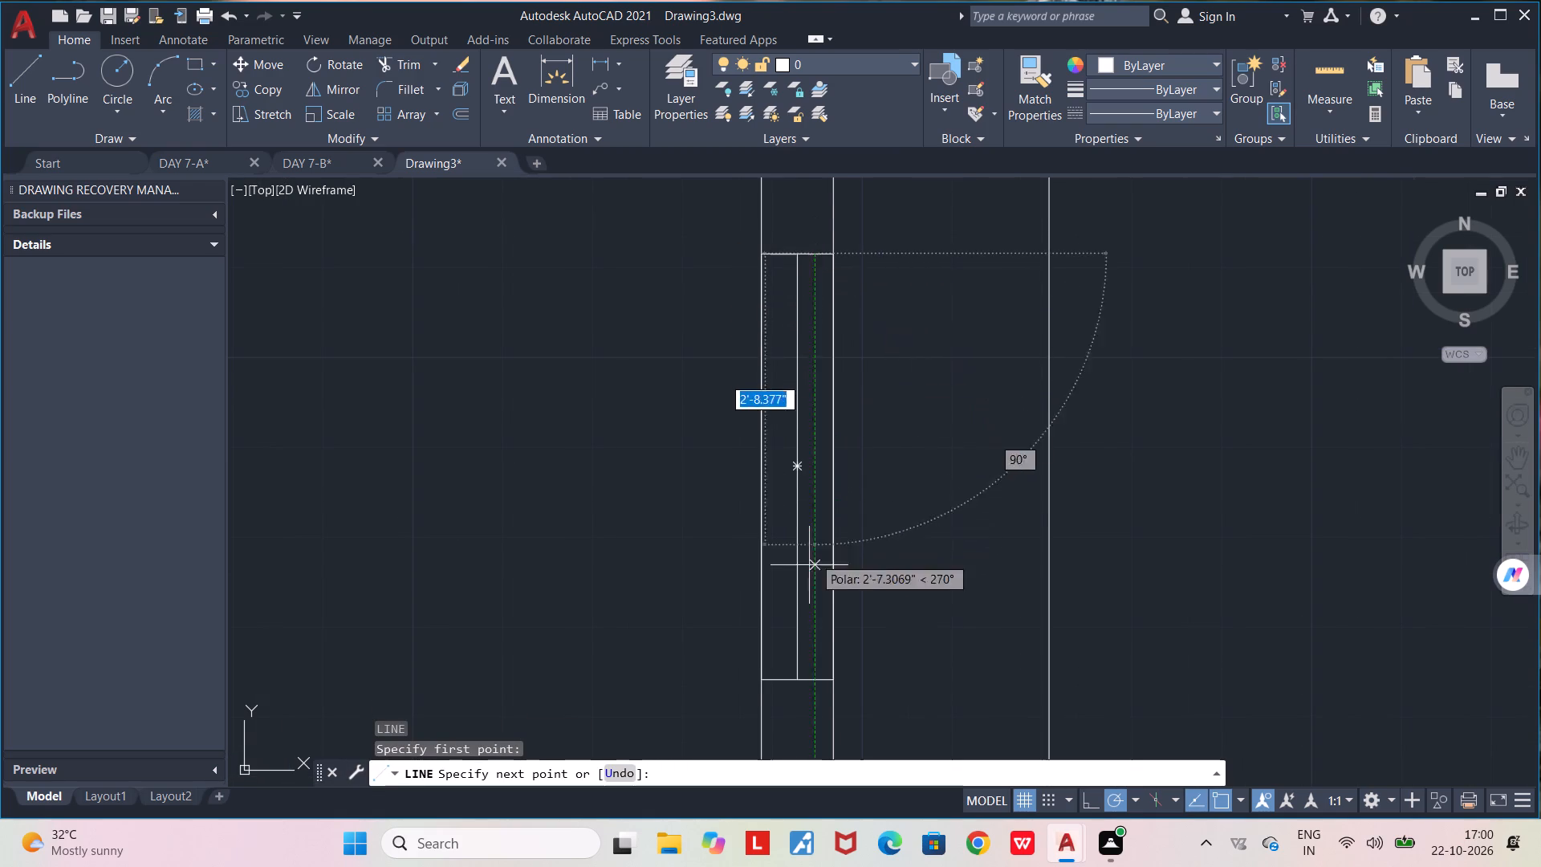
pyautogui.click(814, 677)
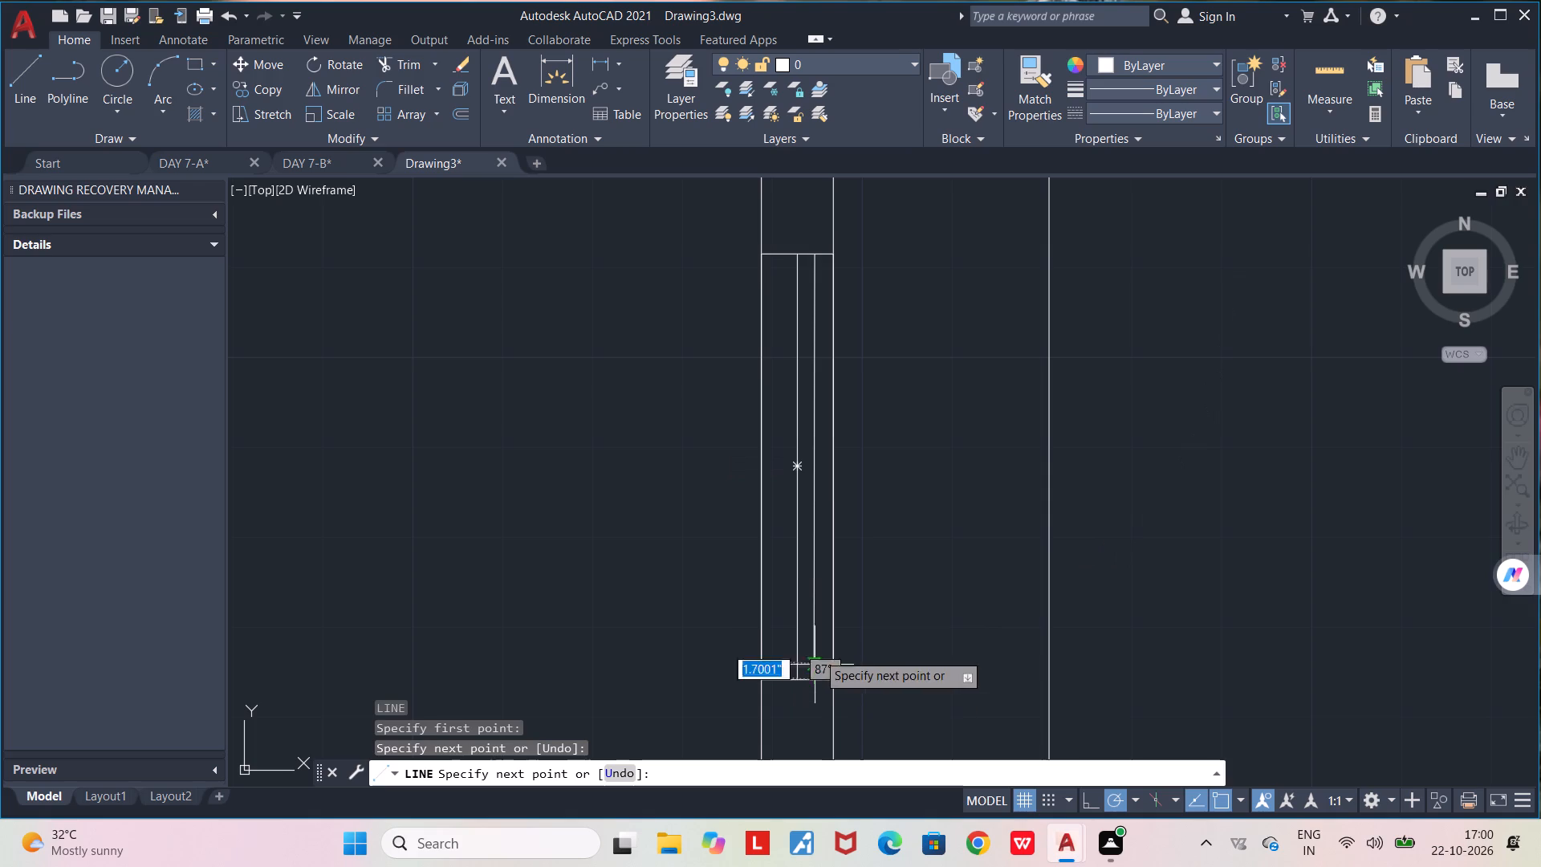
pyautogui.press('space')
pyautogui.press('space')
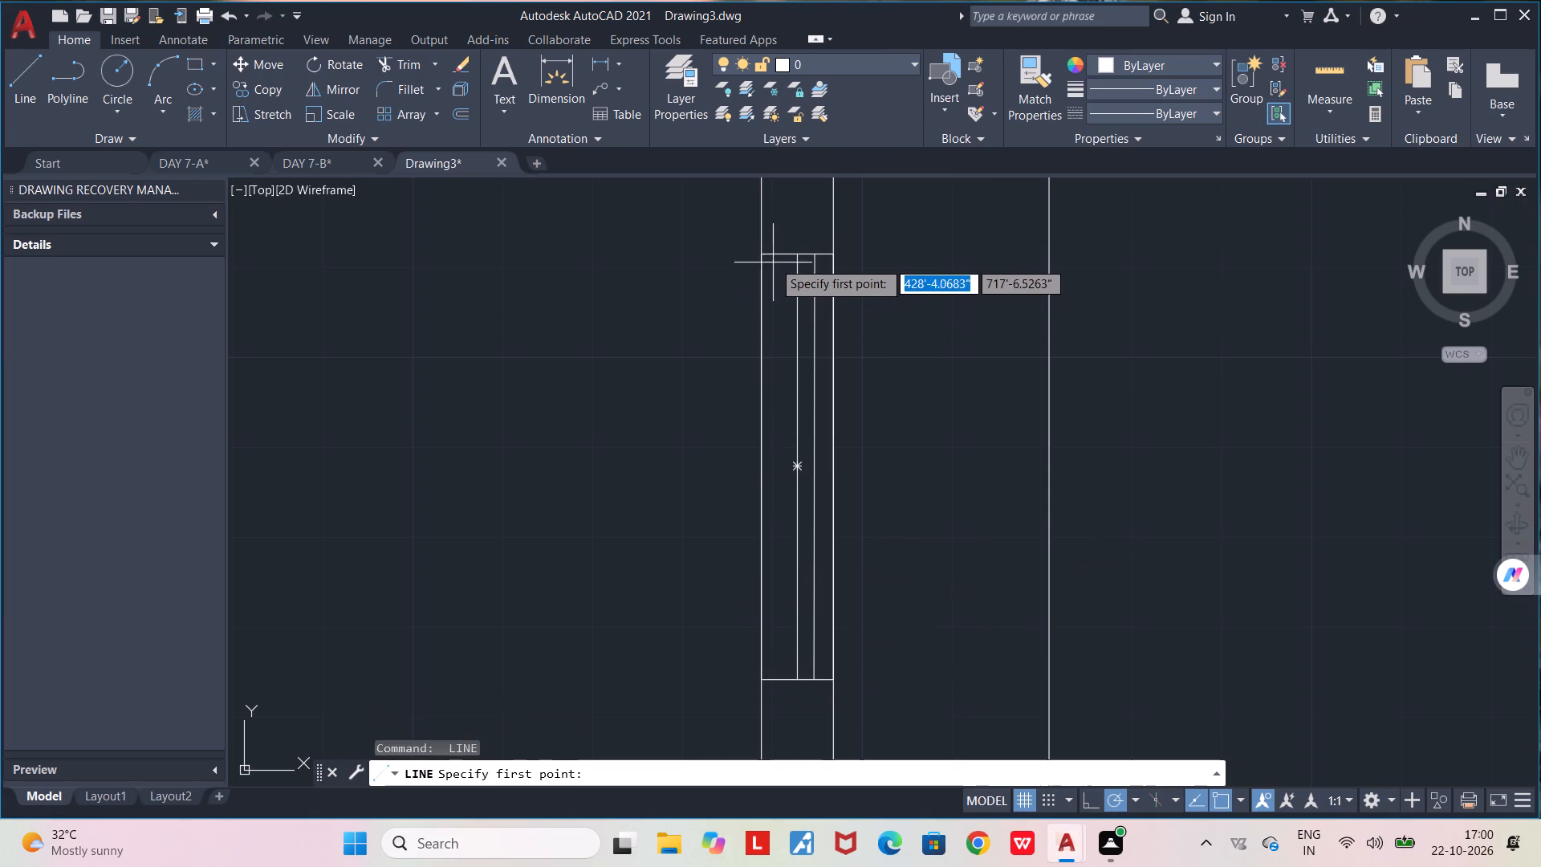
pyautogui.click(781, 255)
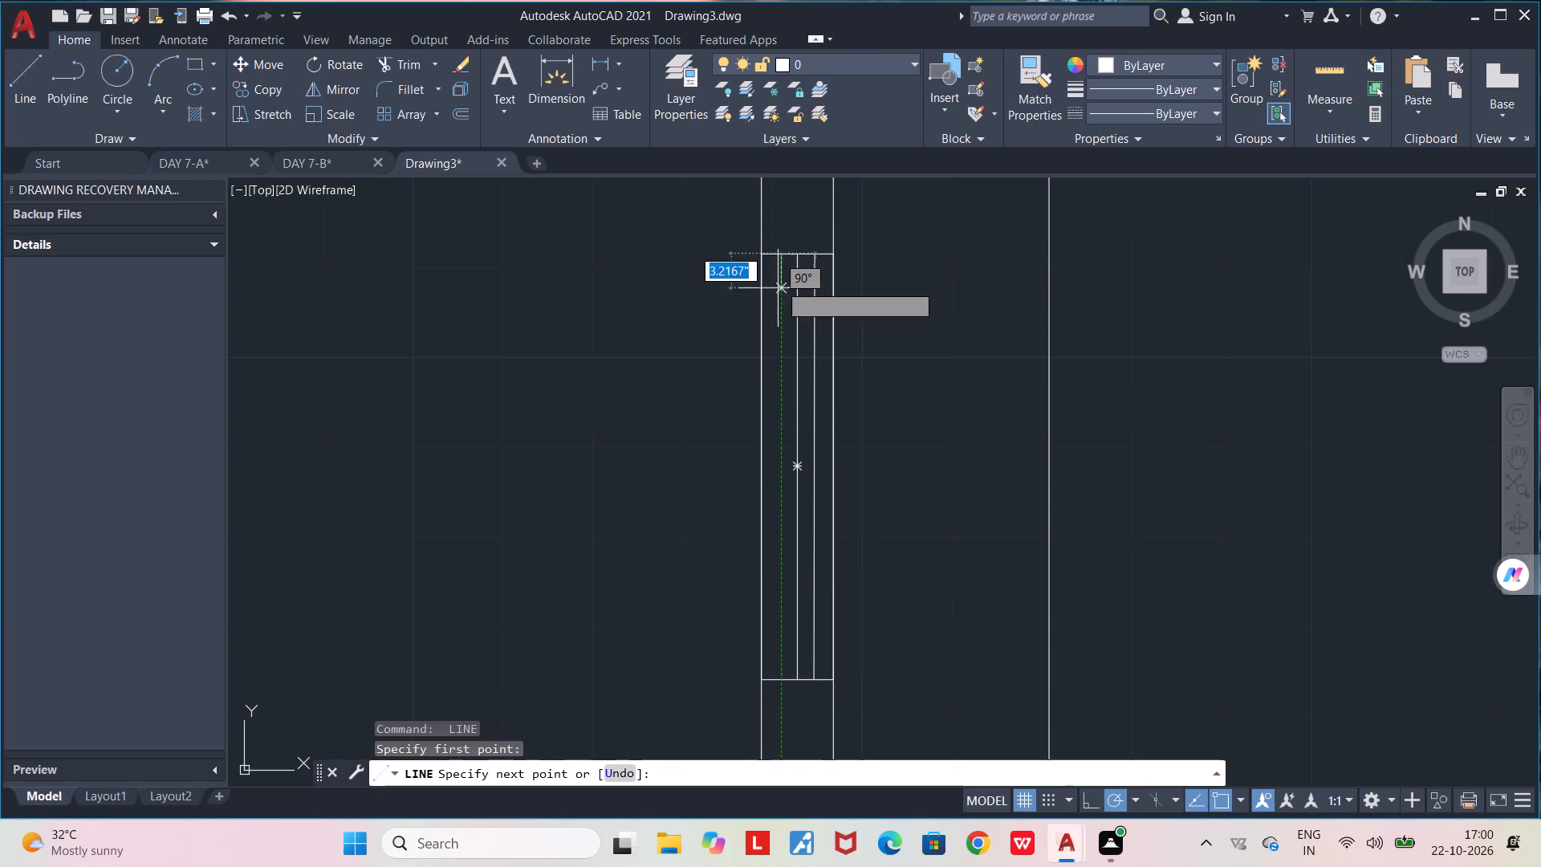
pyautogui.click(781, 676)
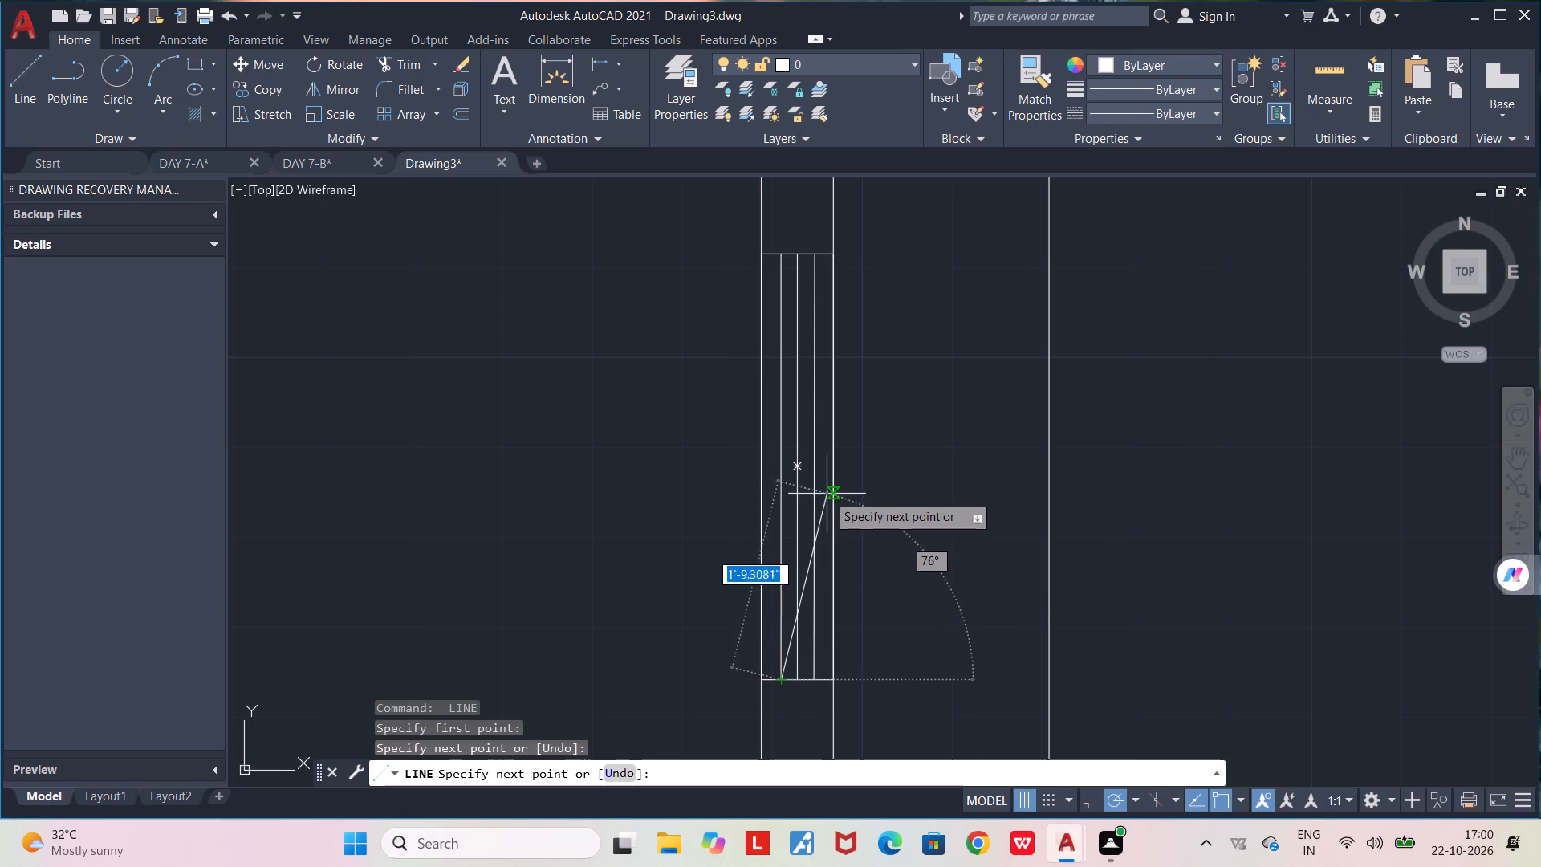
pyautogui.press('space')
# Draw a window rectangle about 4'-11" tall across the right outer wall of the room below the horizontal partition.
pyautogui.scroll(-2, 821, 492)
pyautogui.moveTo(649, 550); pyautogui.dragTo(716, 436, button='middle')
pyautogui.scroll(-3, 716, 436)
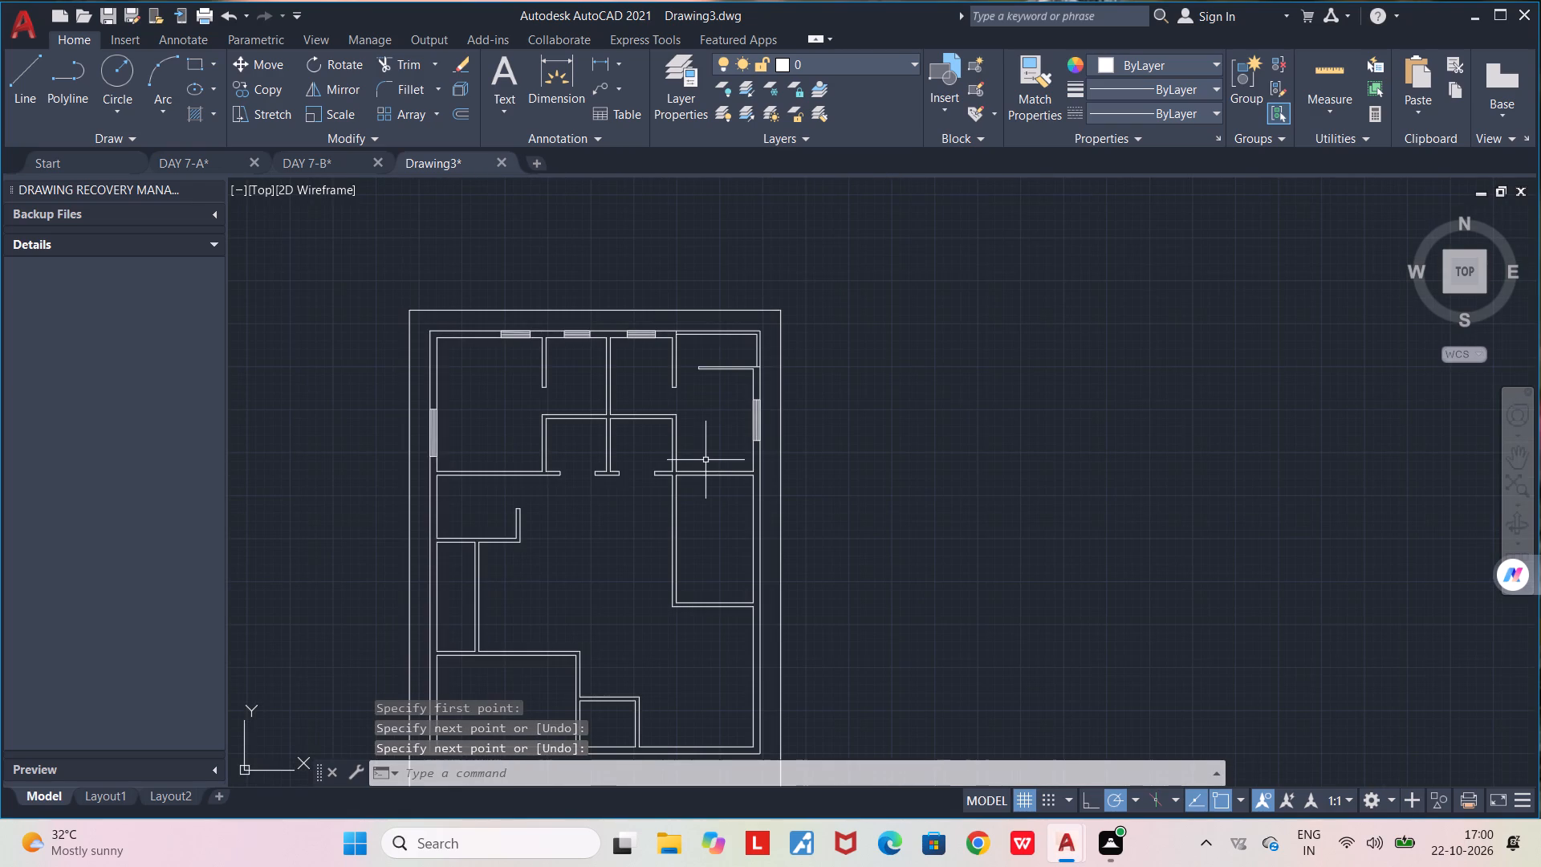
pyautogui.scroll(-1, 705, 460)
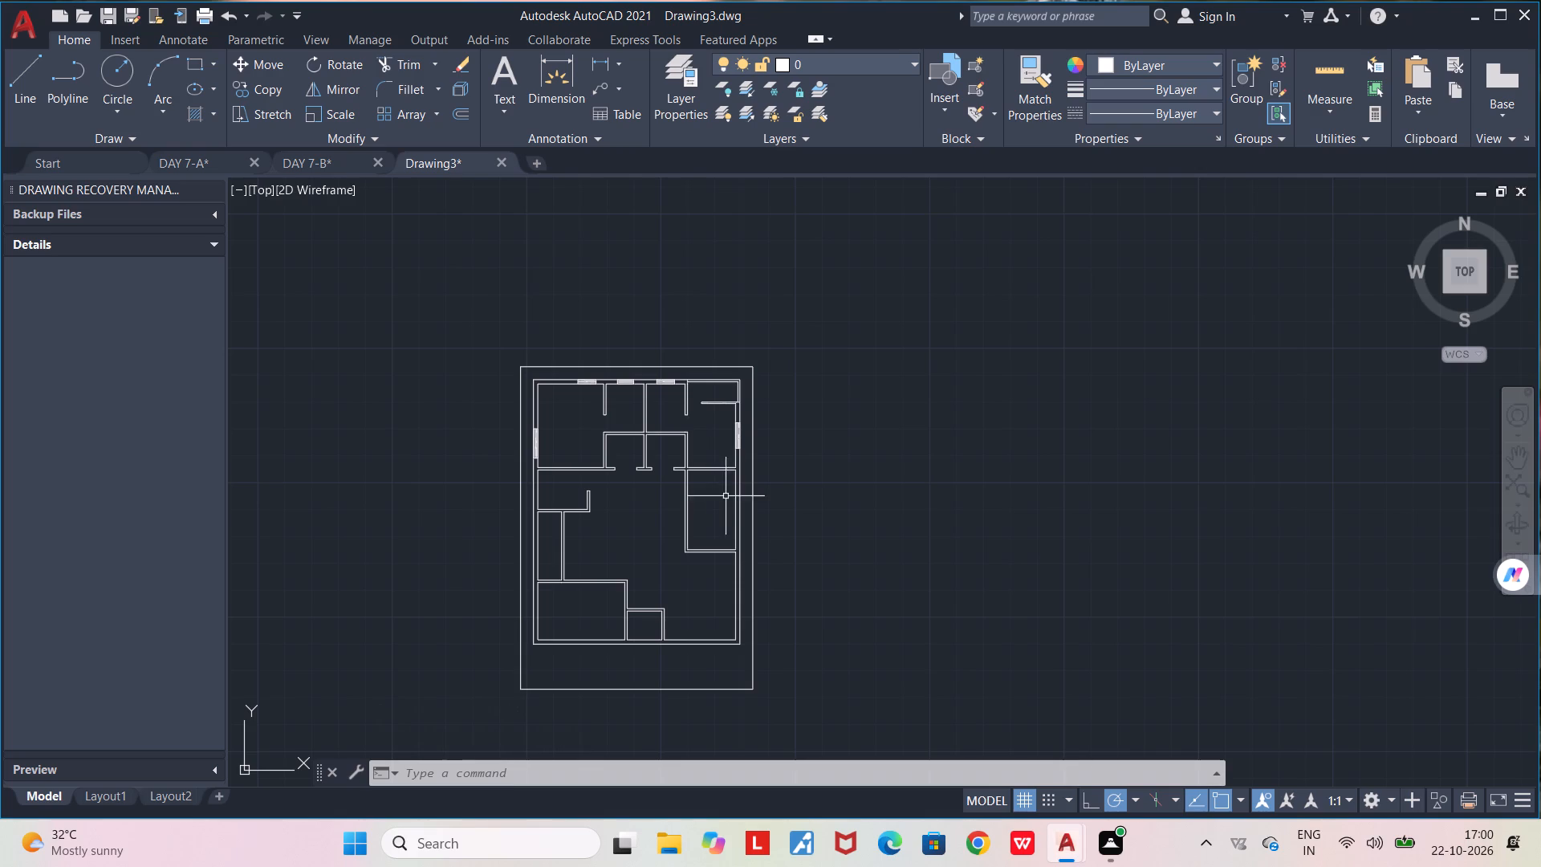
pyautogui.scroll(2, 729, 533)
pyautogui.moveTo(723, 527); pyautogui.dragTo(653, 517, button='middle')
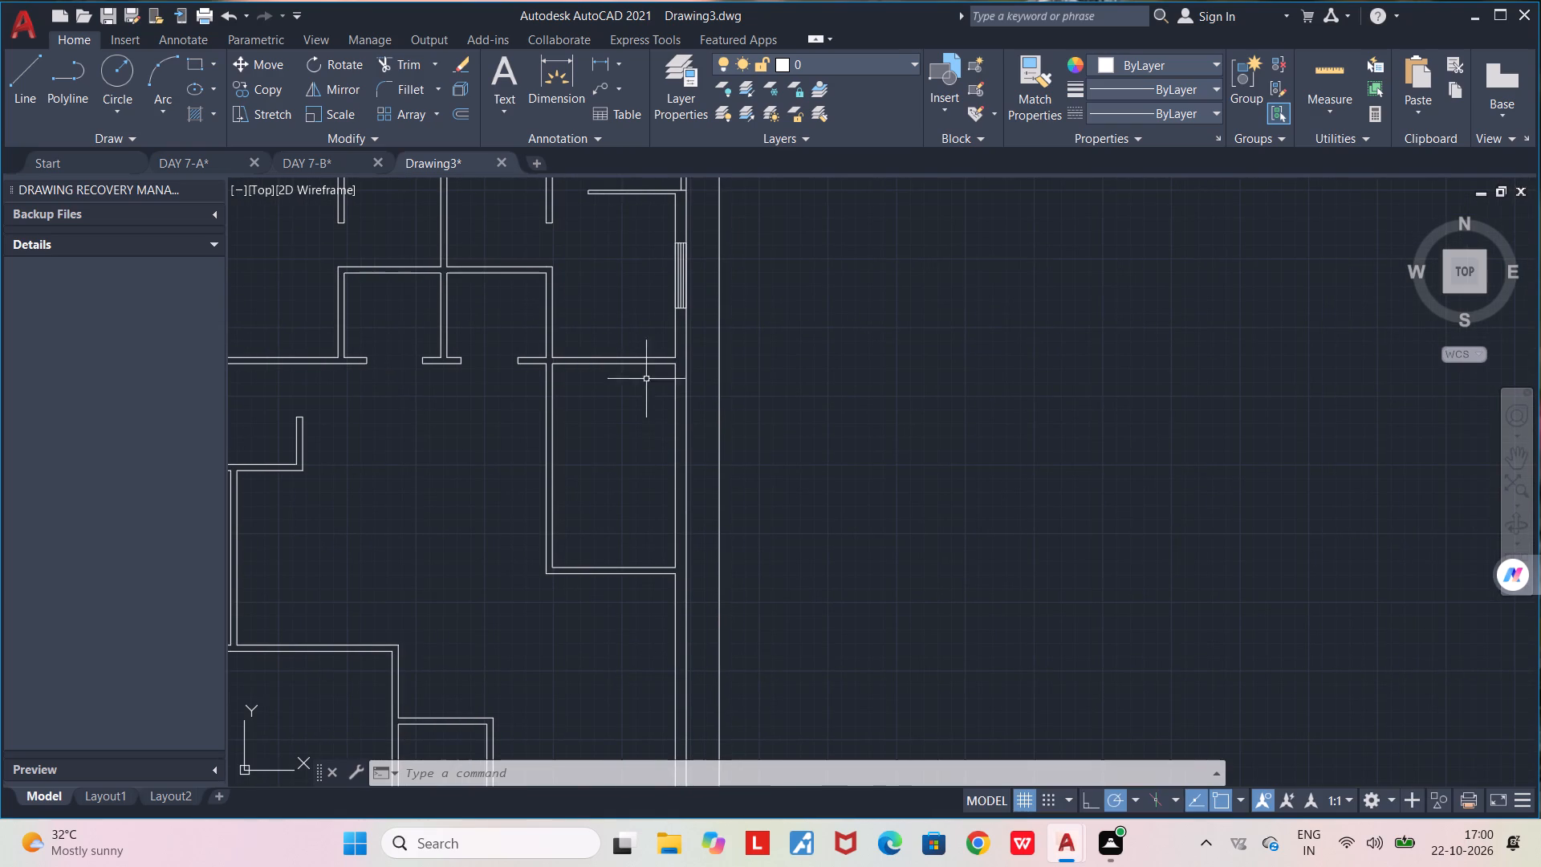
pyautogui.click(199, 58)
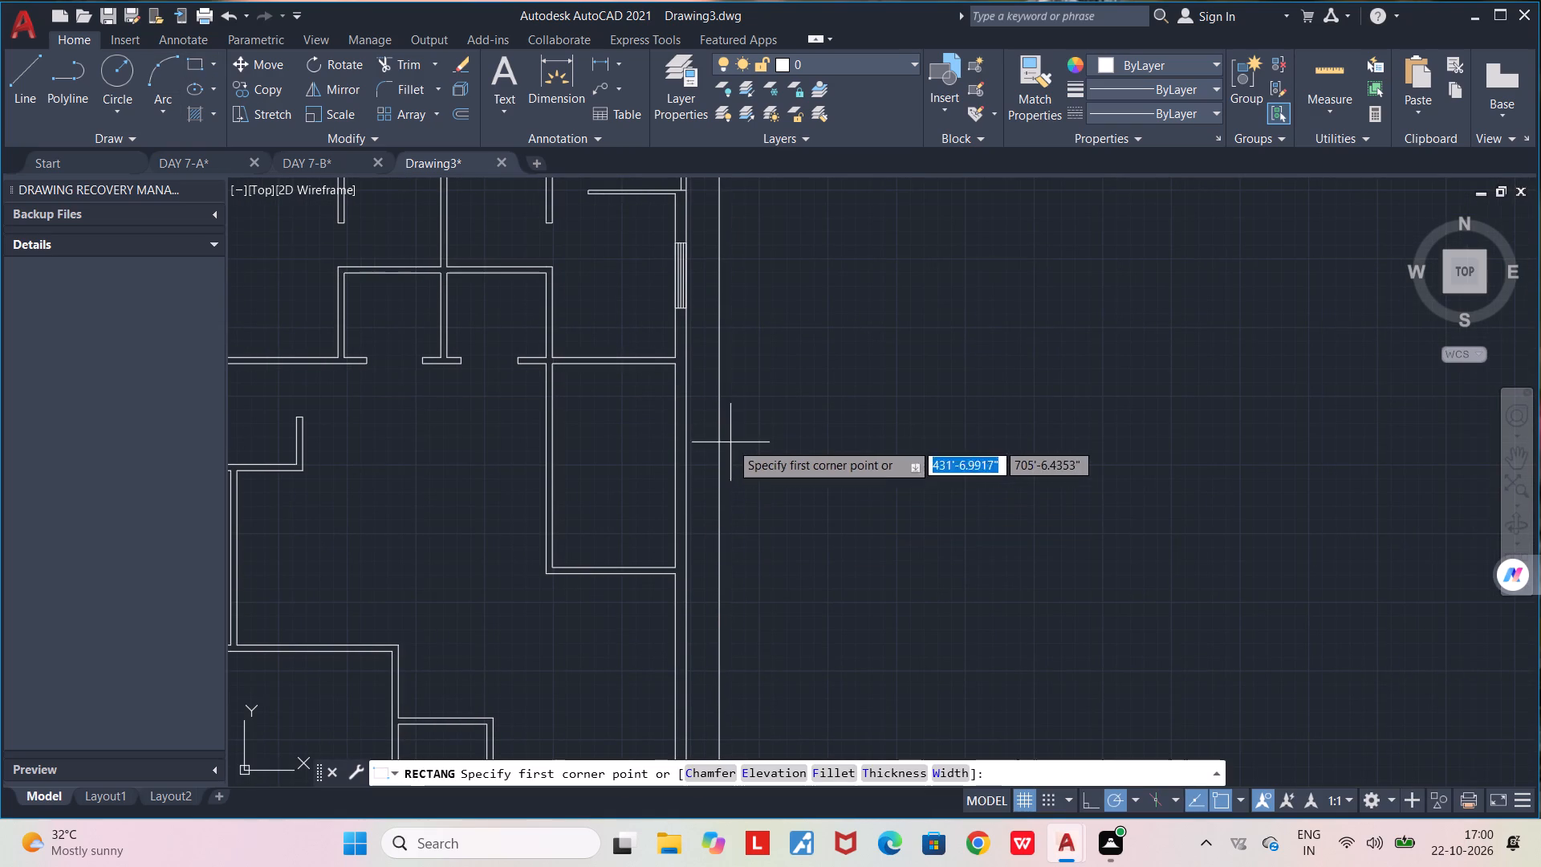
pyautogui.scroll(1, 699, 447)
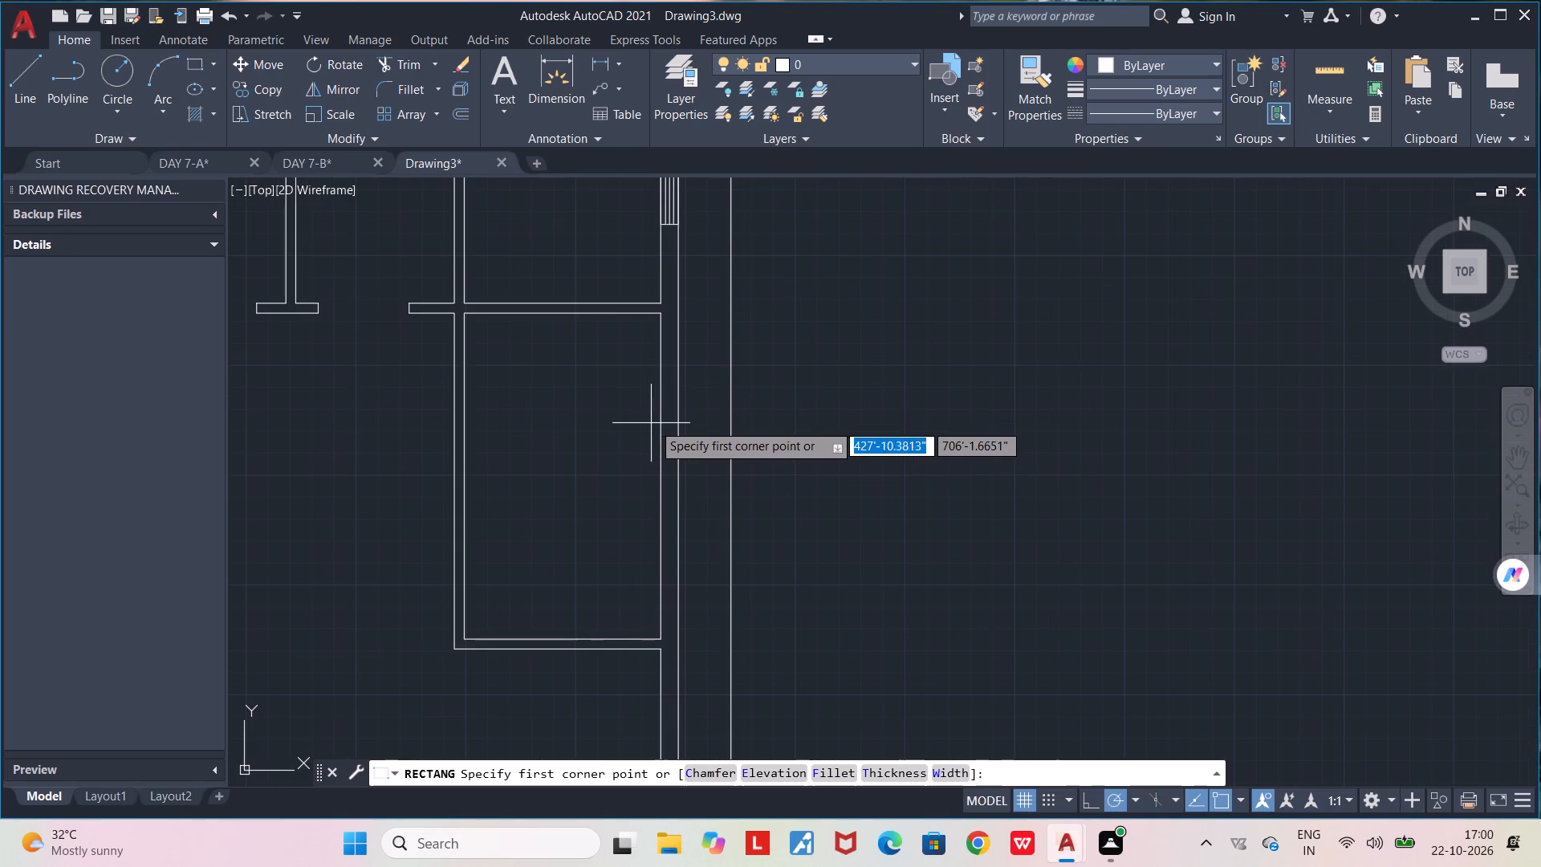
pyautogui.click(658, 414)
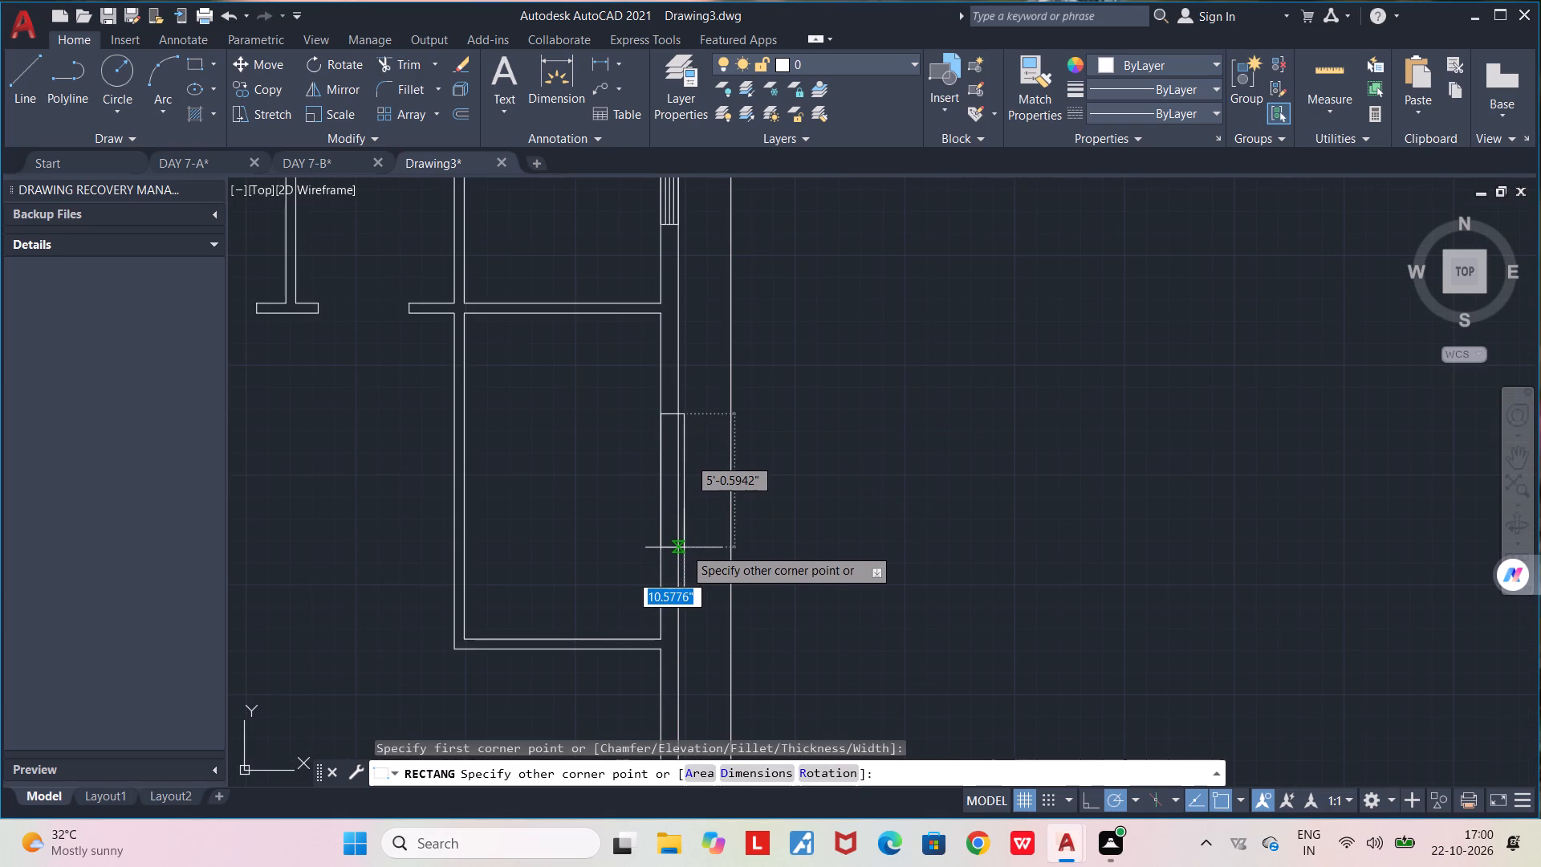
pyautogui.click(678, 545)
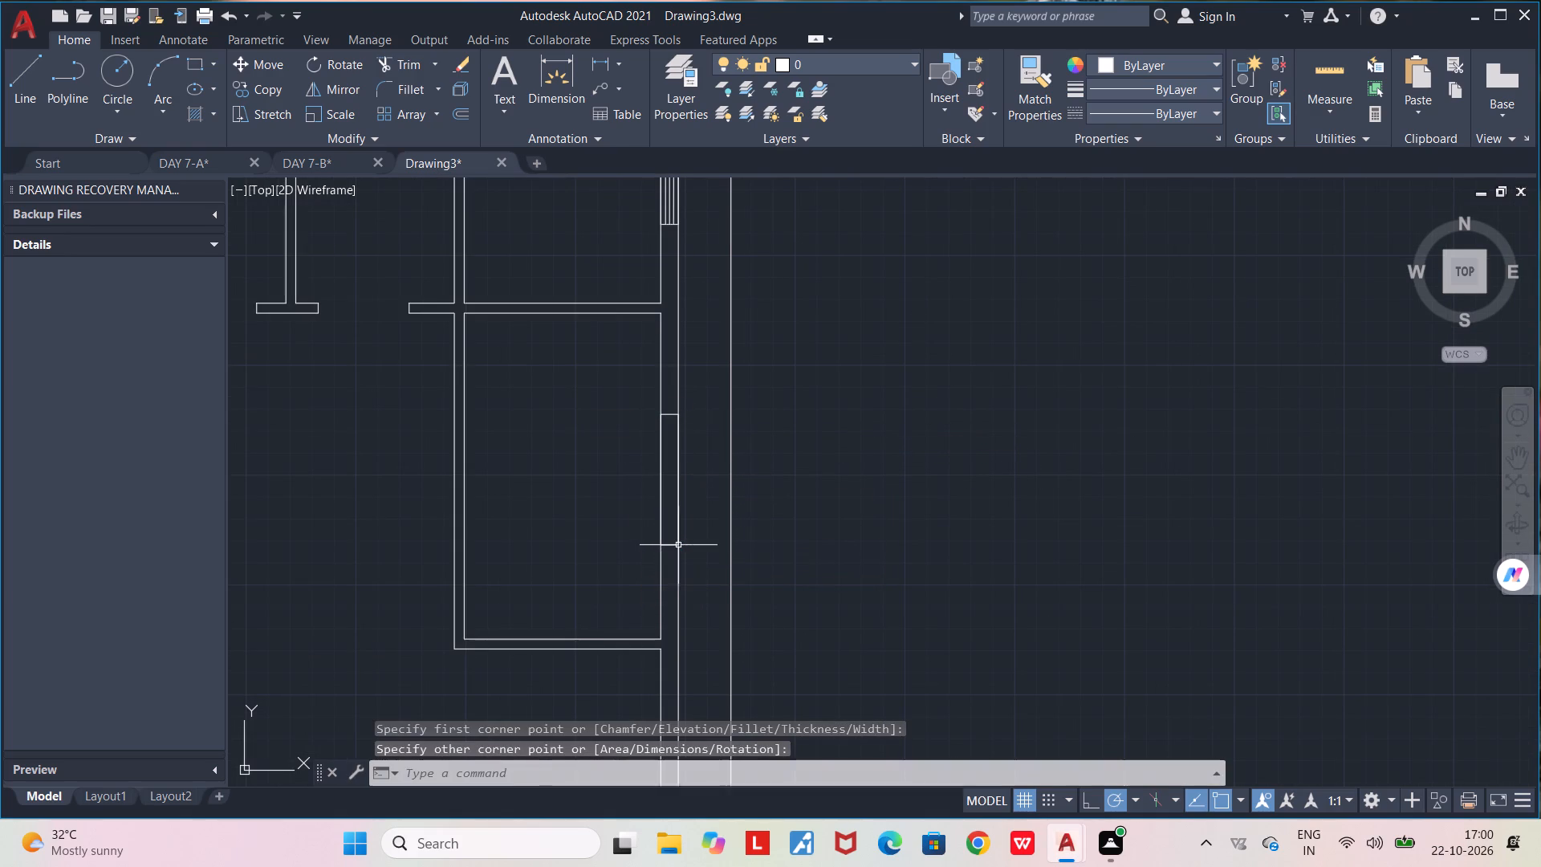
# Draw a vertical centre line about 4'-11" long inside the new window, between its top and bottom edge midpoints.
pyautogui.press('l')
pyautogui.press('Return')
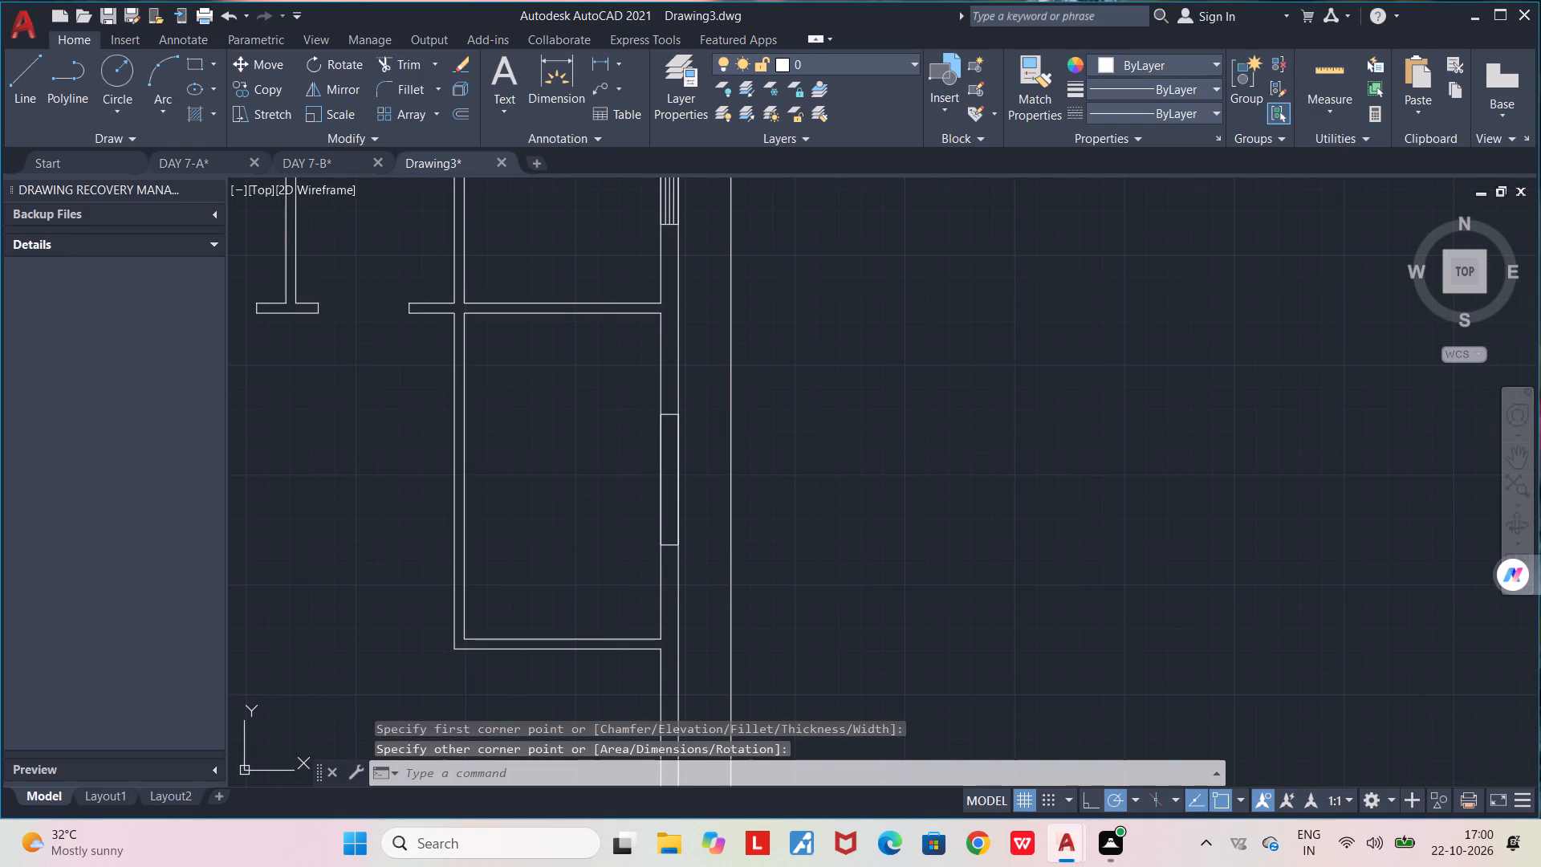
pyautogui.scroll(2, 700, 510)
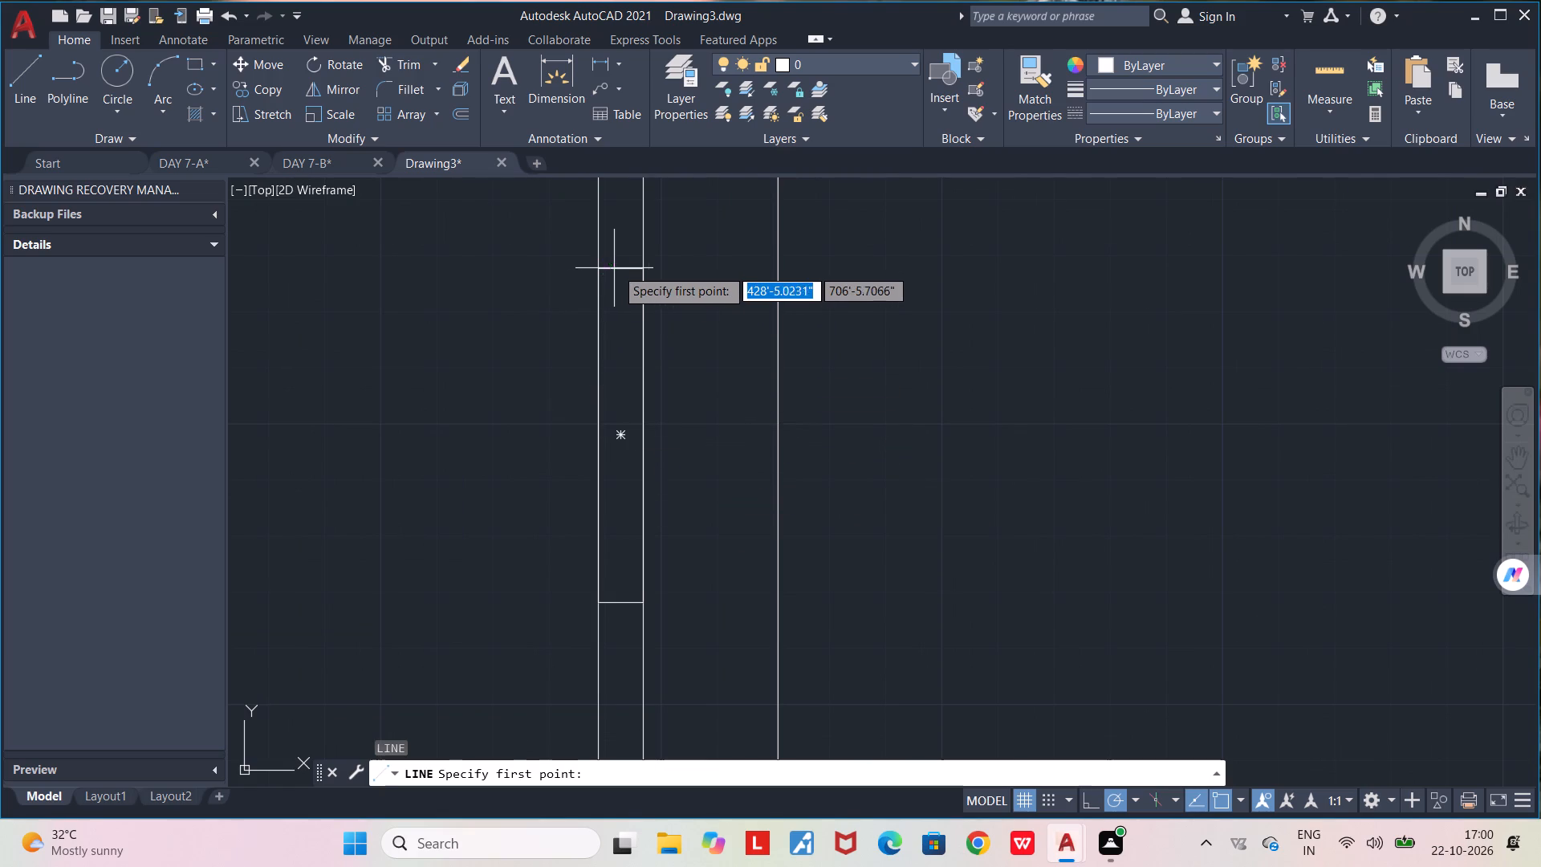
pyautogui.click(621, 268)
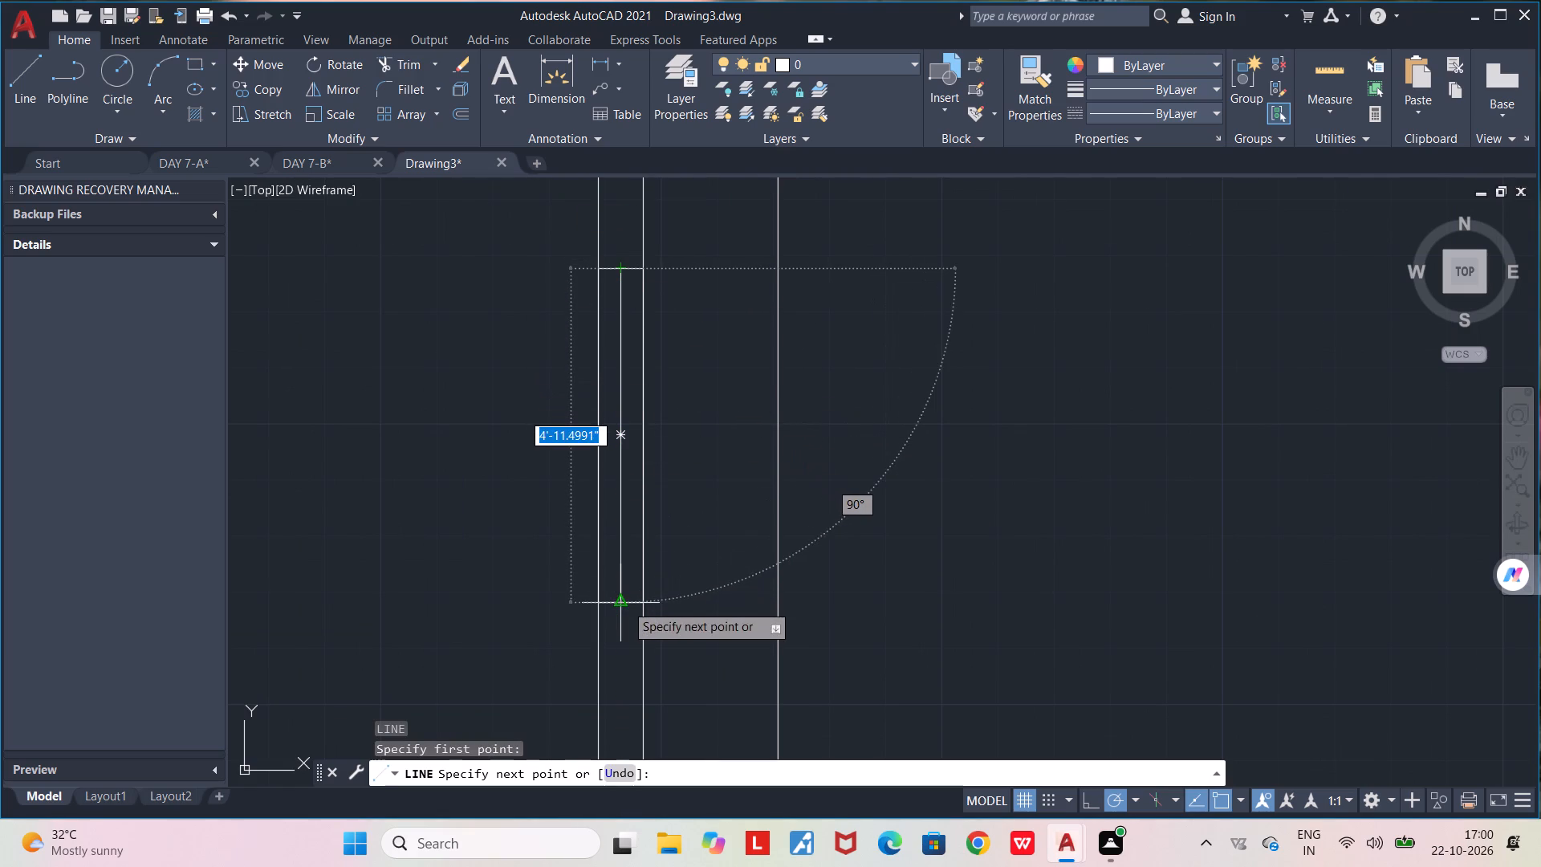
pyautogui.click(625, 604)
pyautogui.press('space')
# Draw a full-height vertical glazing line in this window, between the centre line and the wall's outer face.
pyautogui.press('l')
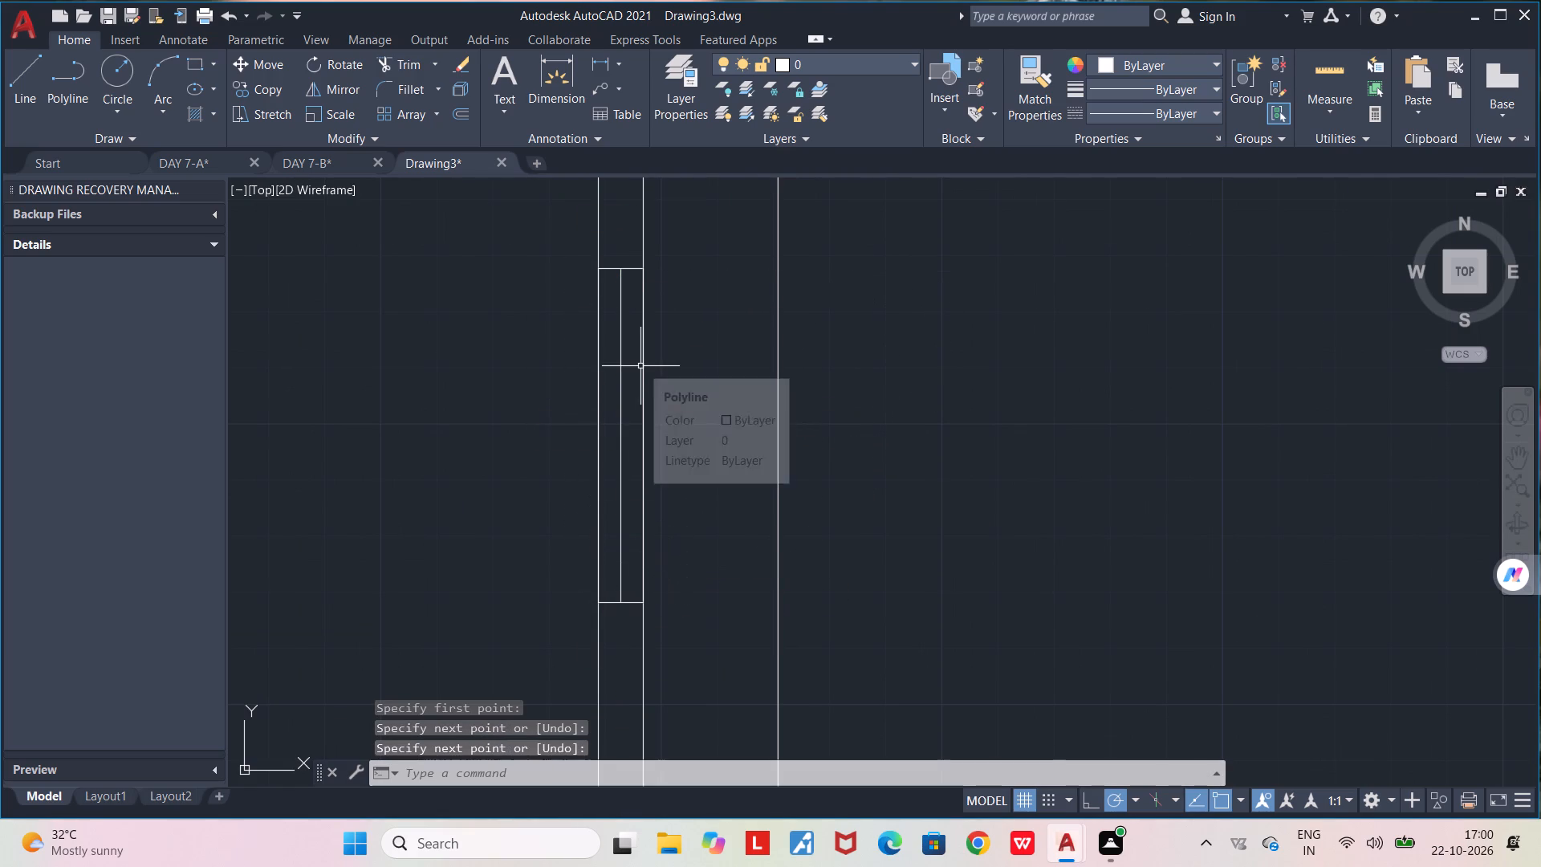
pyautogui.press('Return')
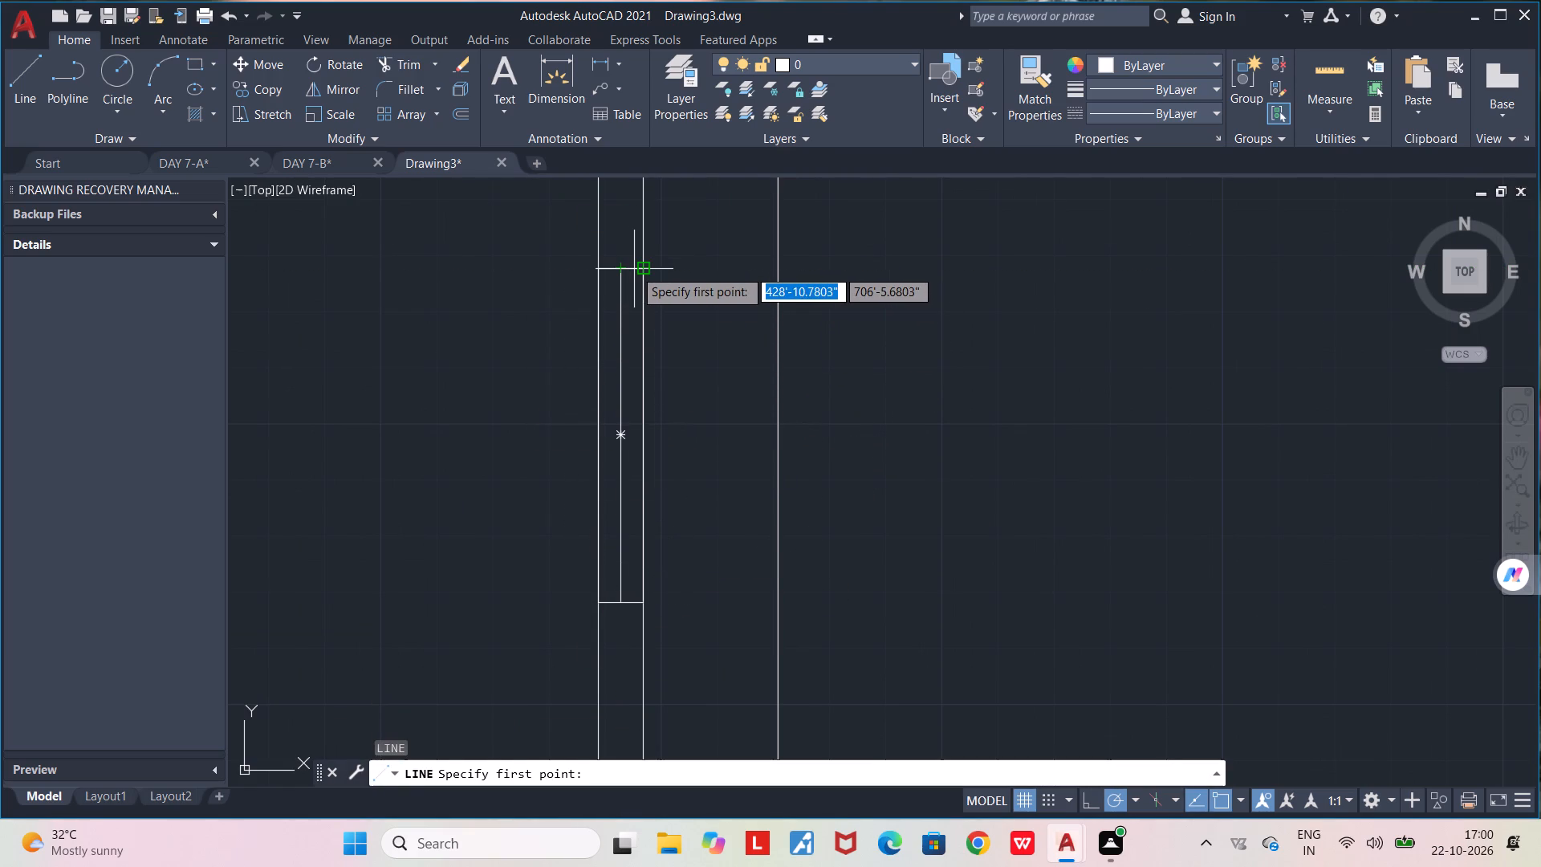
pyautogui.scroll(2, 634, 269)
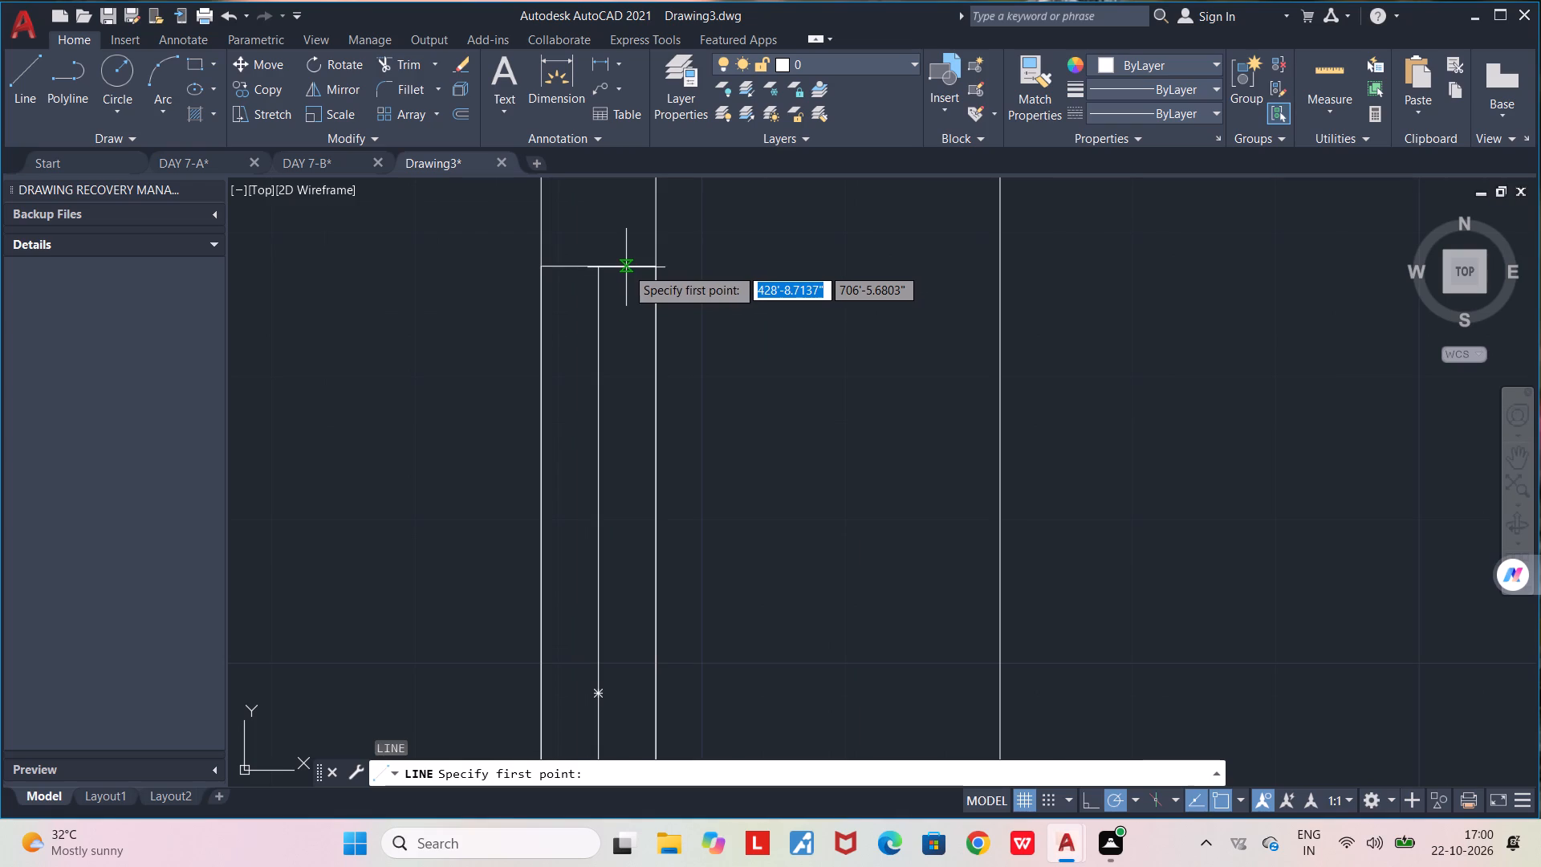
pyautogui.click(626, 267)
pyautogui.moveTo(616, 446); pyautogui.dragTo(632, 244, button='middle')
pyautogui.scroll(-3, 632, 244)
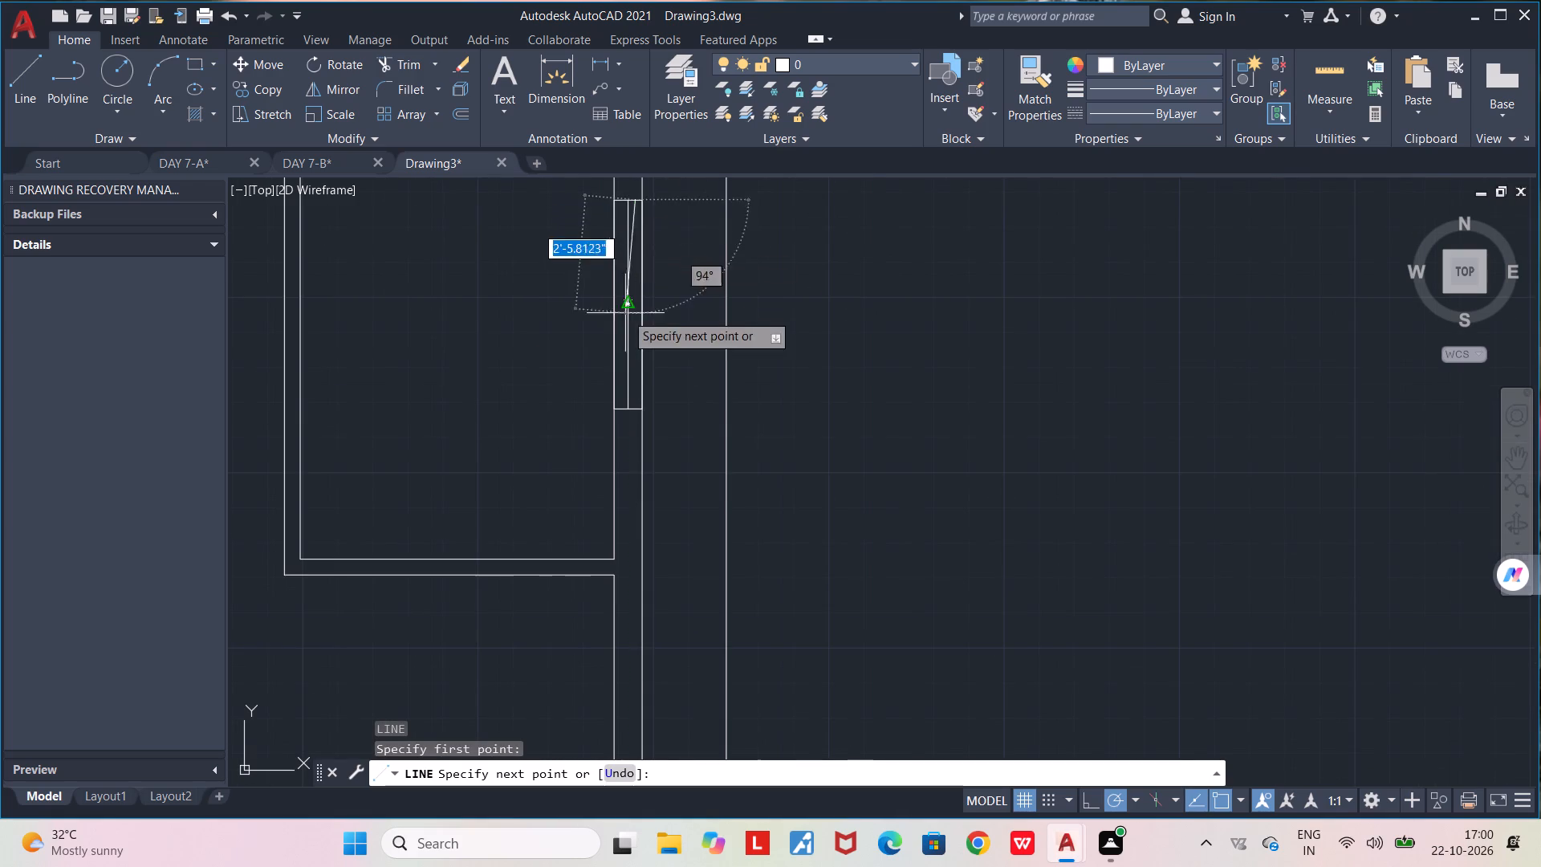
pyautogui.scroll(3, 631, 405)
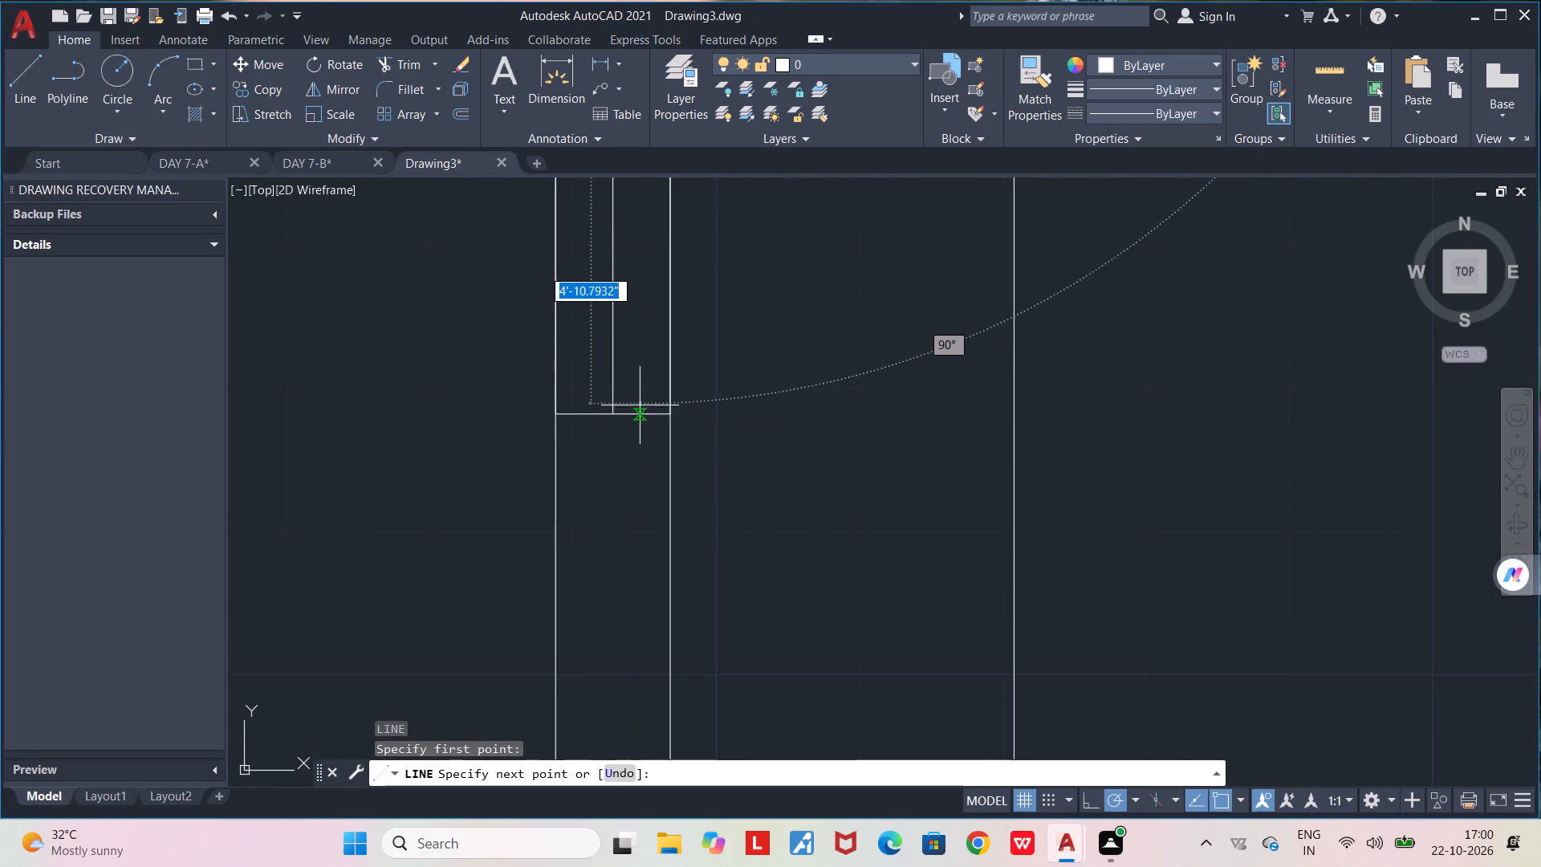
pyautogui.click(641, 414)
pyautogui.moveTo(634, 341); pyautogui.dragTo(668, 526, button='middle')
pyautogui.scroll(-1, 668, 526)
pyautogui.press('space')
# Draw a full-height vertical glazing line in this window, between the centre line and the wall's inner face.
pyautogui.moveTo(650, 319); pyautogui.dragTo(679, 428, button='middle')
pyautogui.scroll(-2, 667, 381)
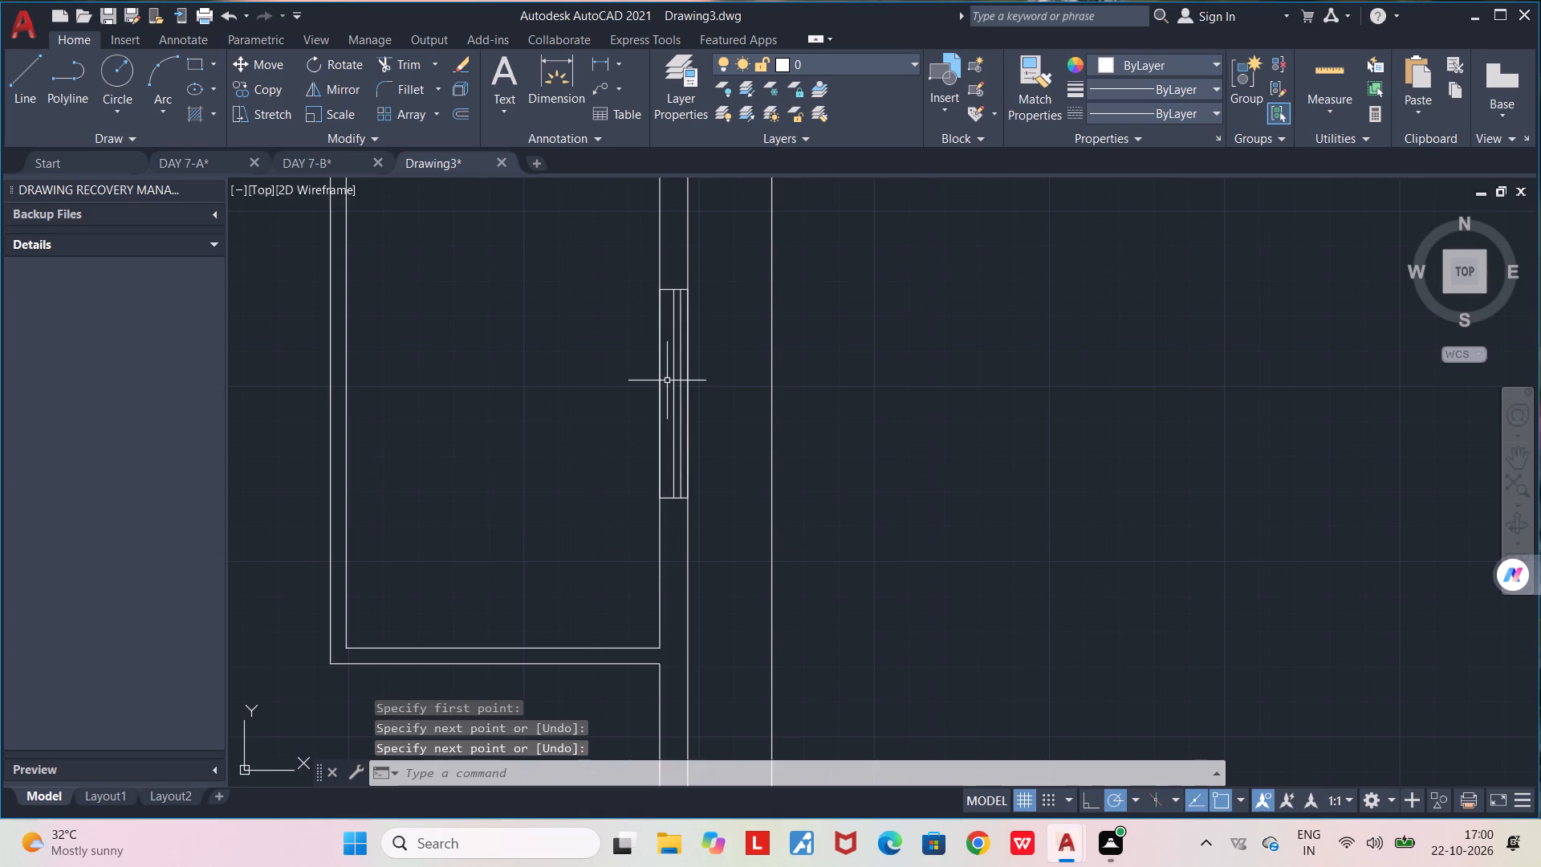
pyautogui.press('l')
pyautogui.press('Return')
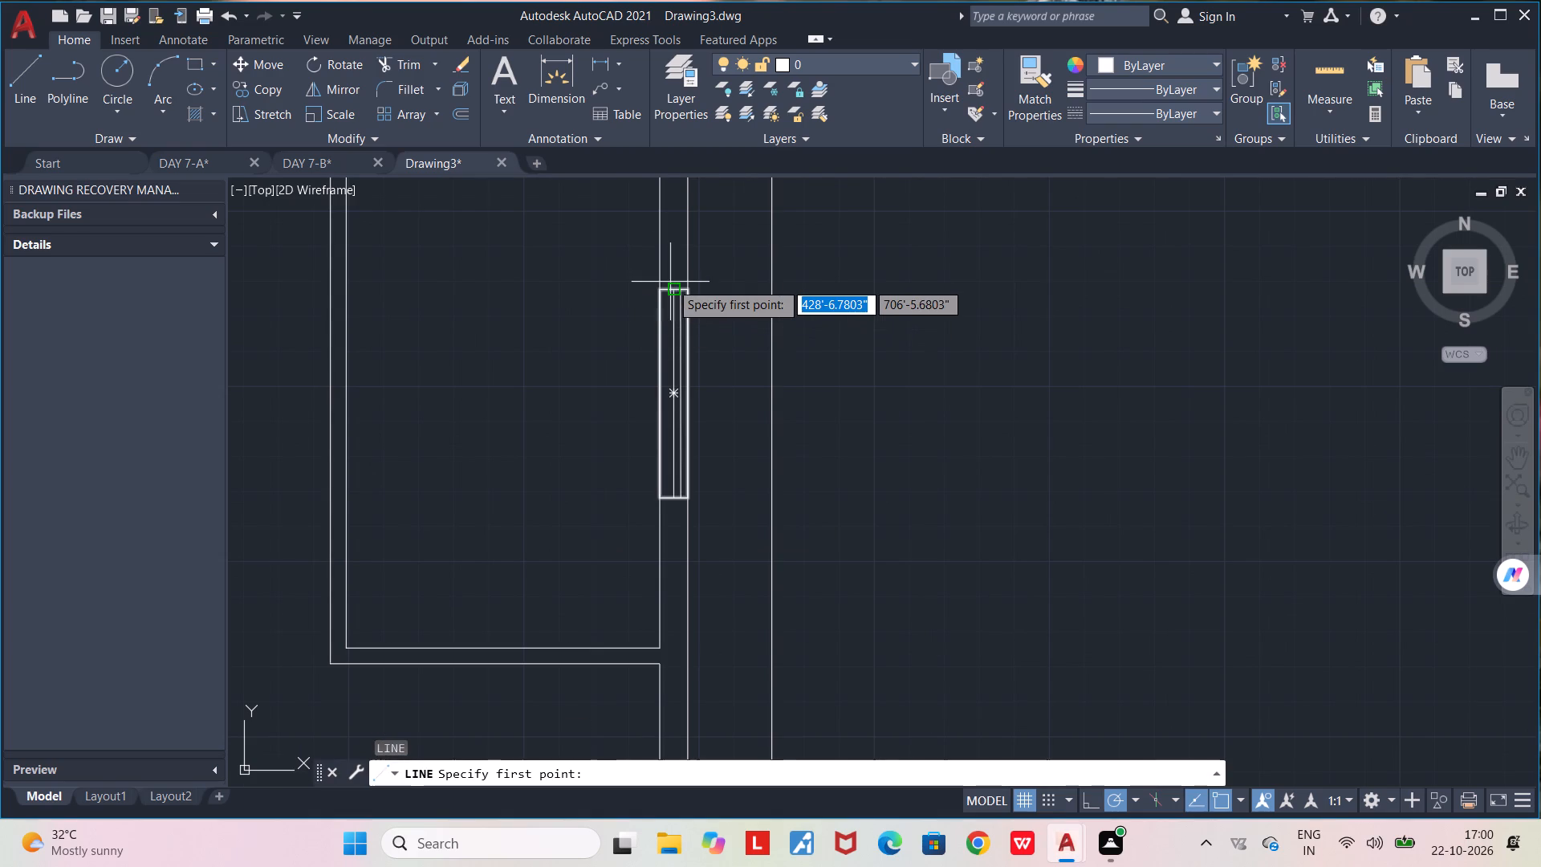
pyautogui.scroll(2, 670, 282)
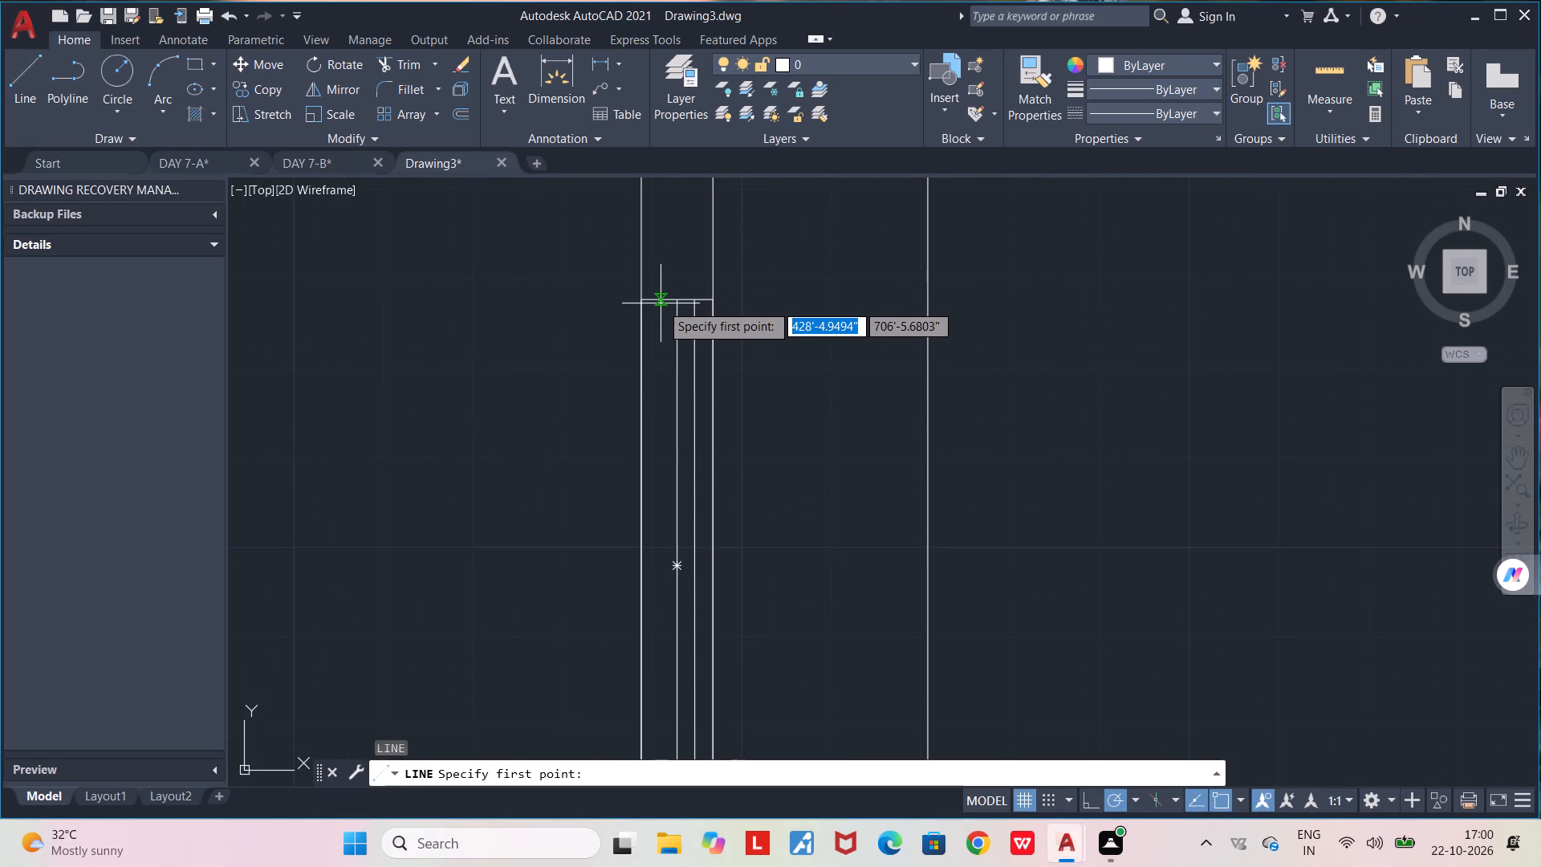
pyautogui.click(661, 303)
pyautogui.moveTo(661, 448); pyautogui.dragTo(685, 238, button='middle')
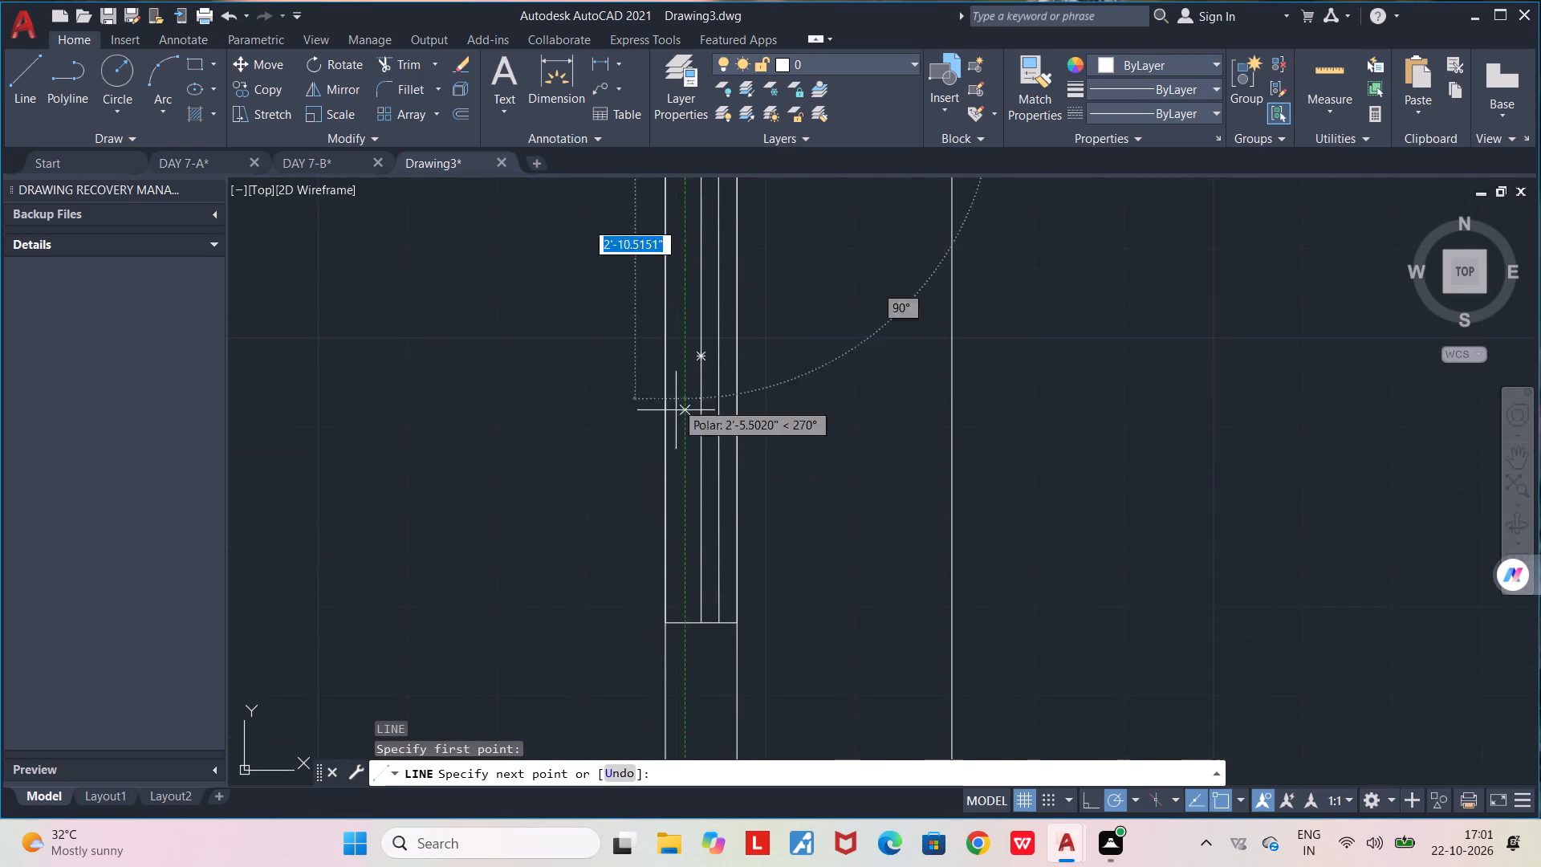
pyautogui.click(684, 625)
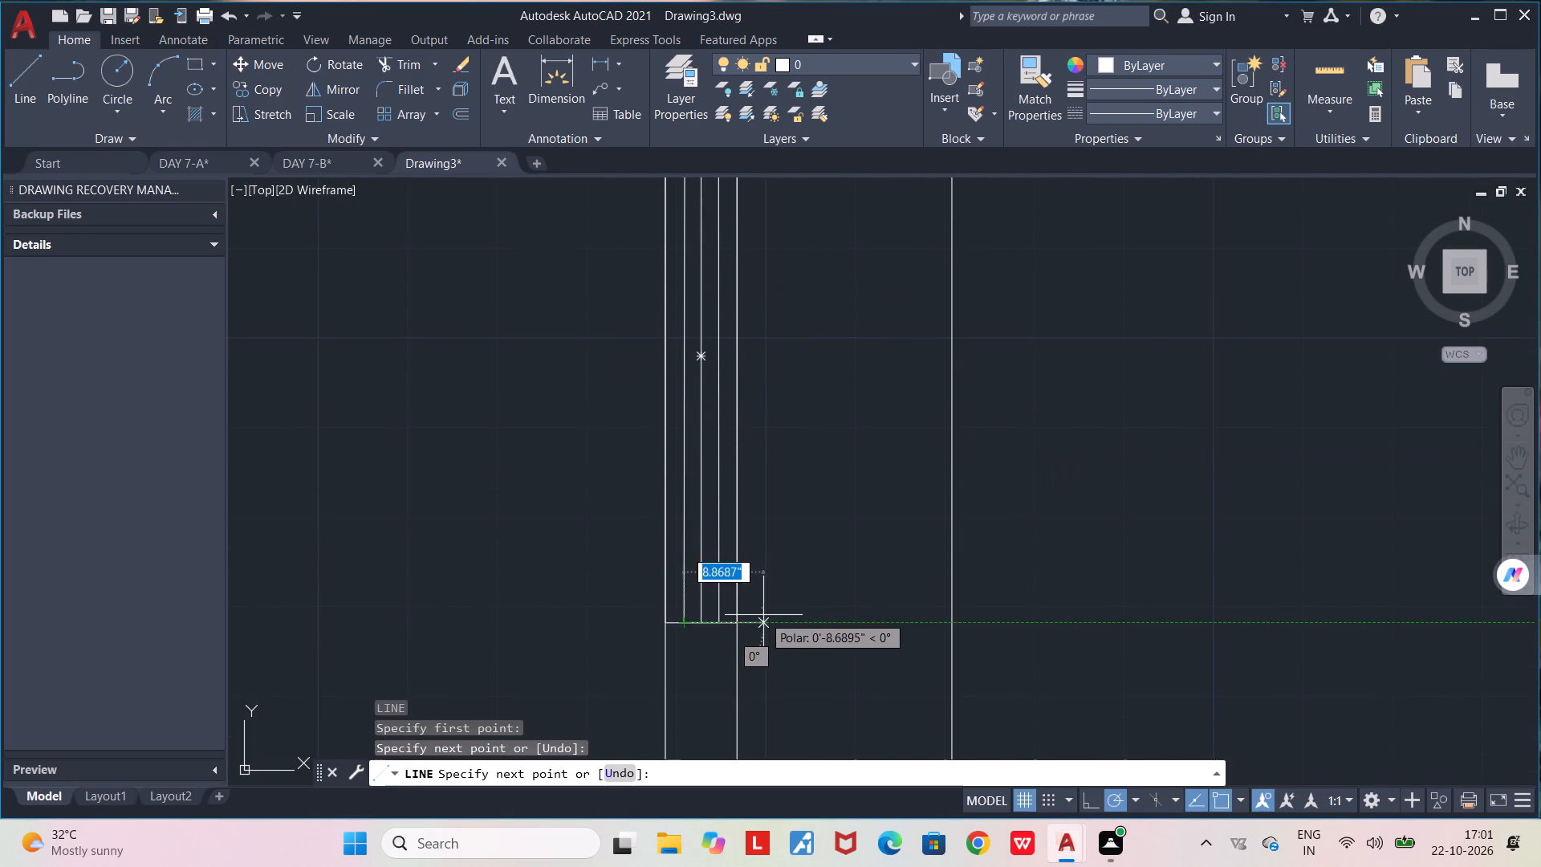
pyautogui.press('space')
# Draw a window rectangle about 6'-2" tall across the right outer wall, in the open area below the small right-hand room.
pyautogui.scroll(-4, 736, 586)
pyautogui.scroll(1, 677, 600)
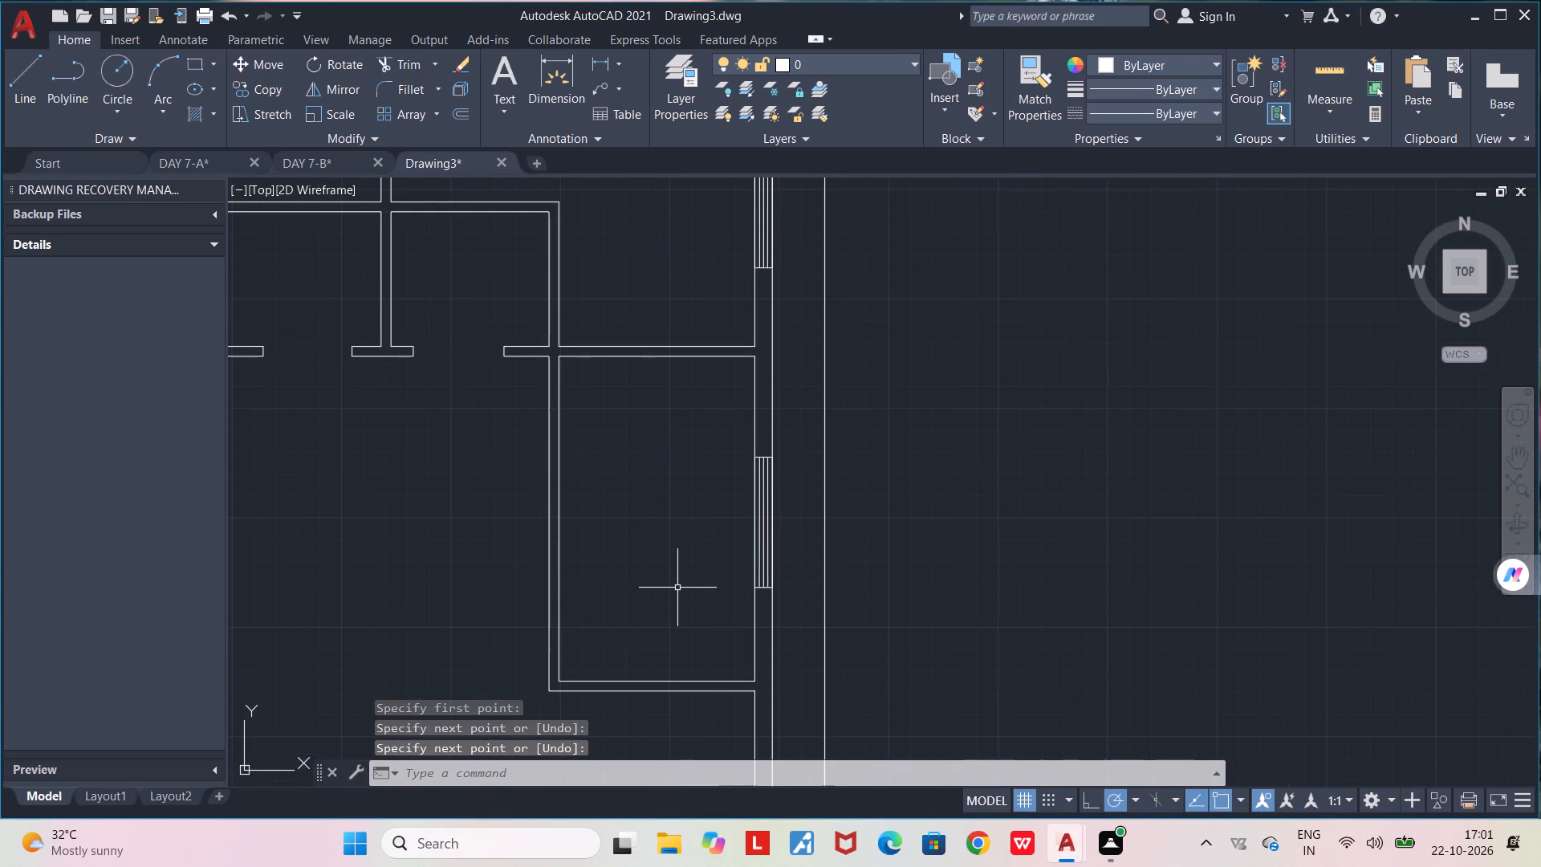
pyautogui.moveTo(677, 585); pyautogui.dragTo(726, 309, button='middle')
pyautogui.scroll(-1, 726, 309)
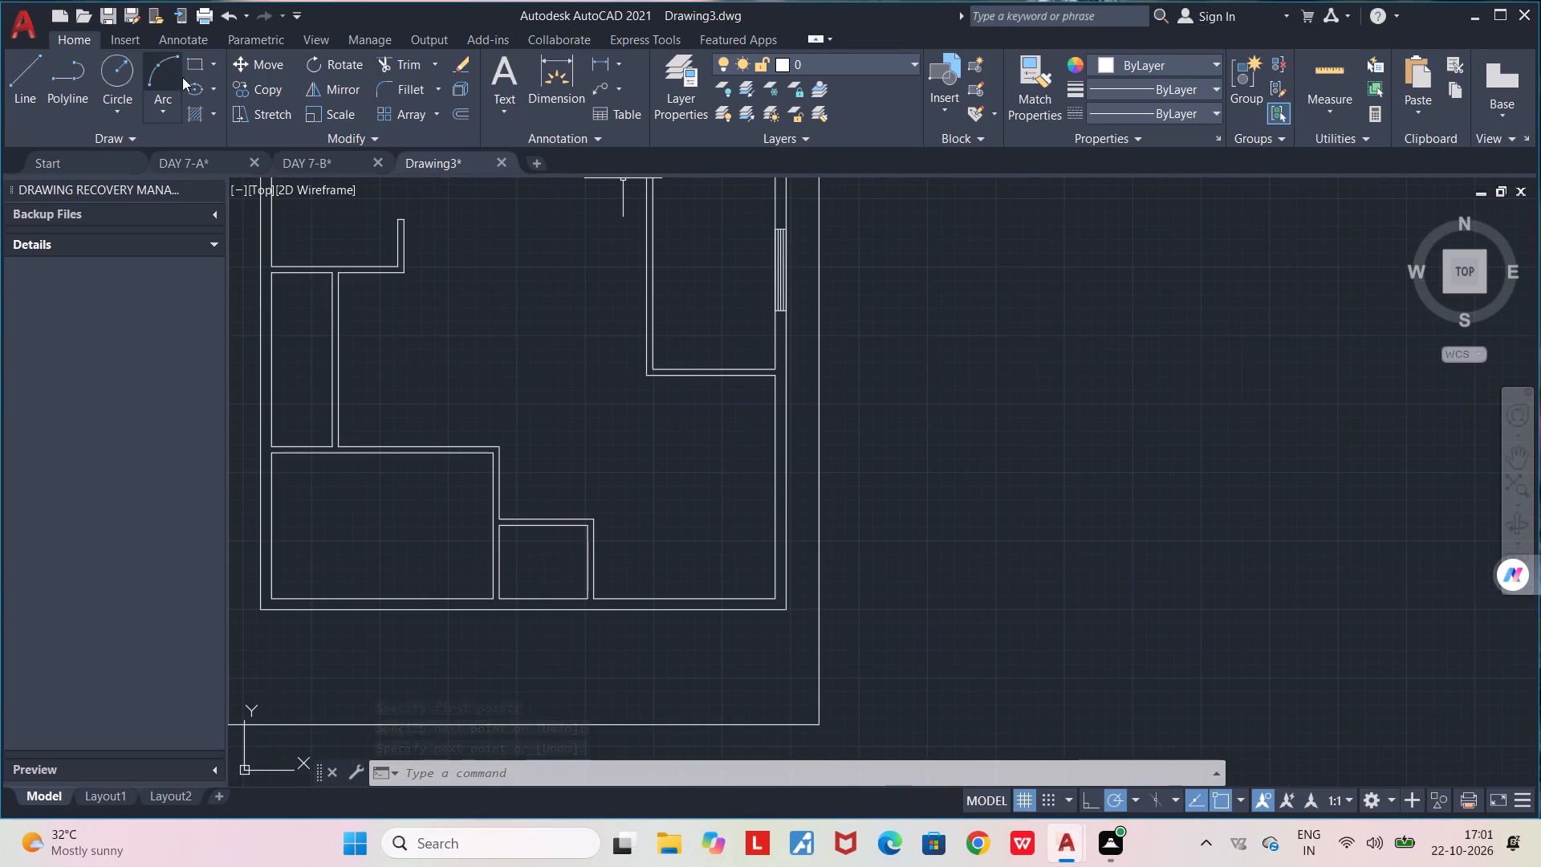
pyautogui.click(197, 62)
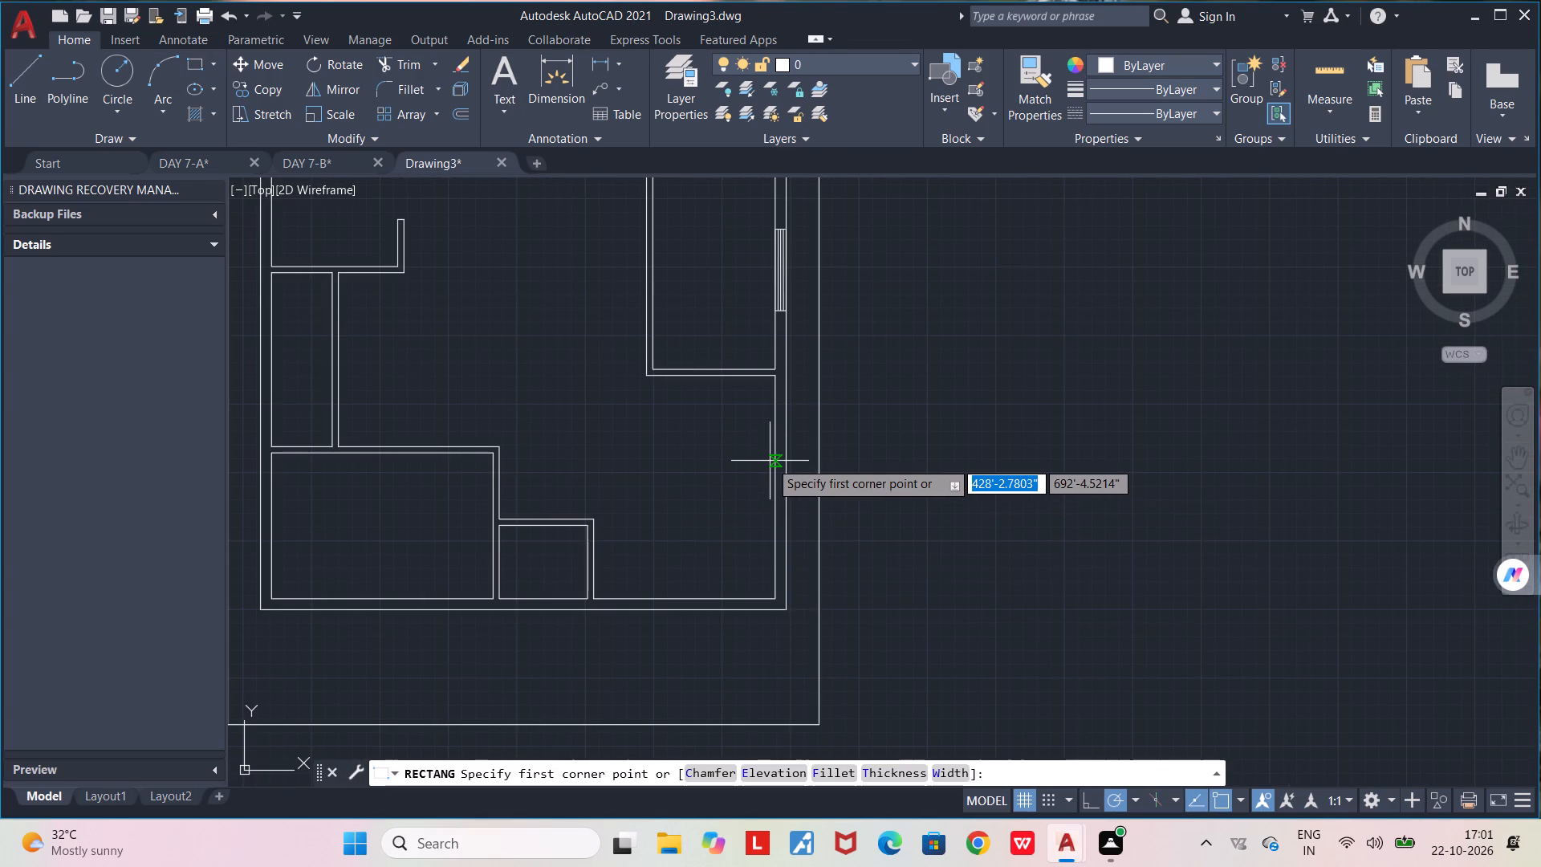
pyautogui.scroll(1, 771, 458)
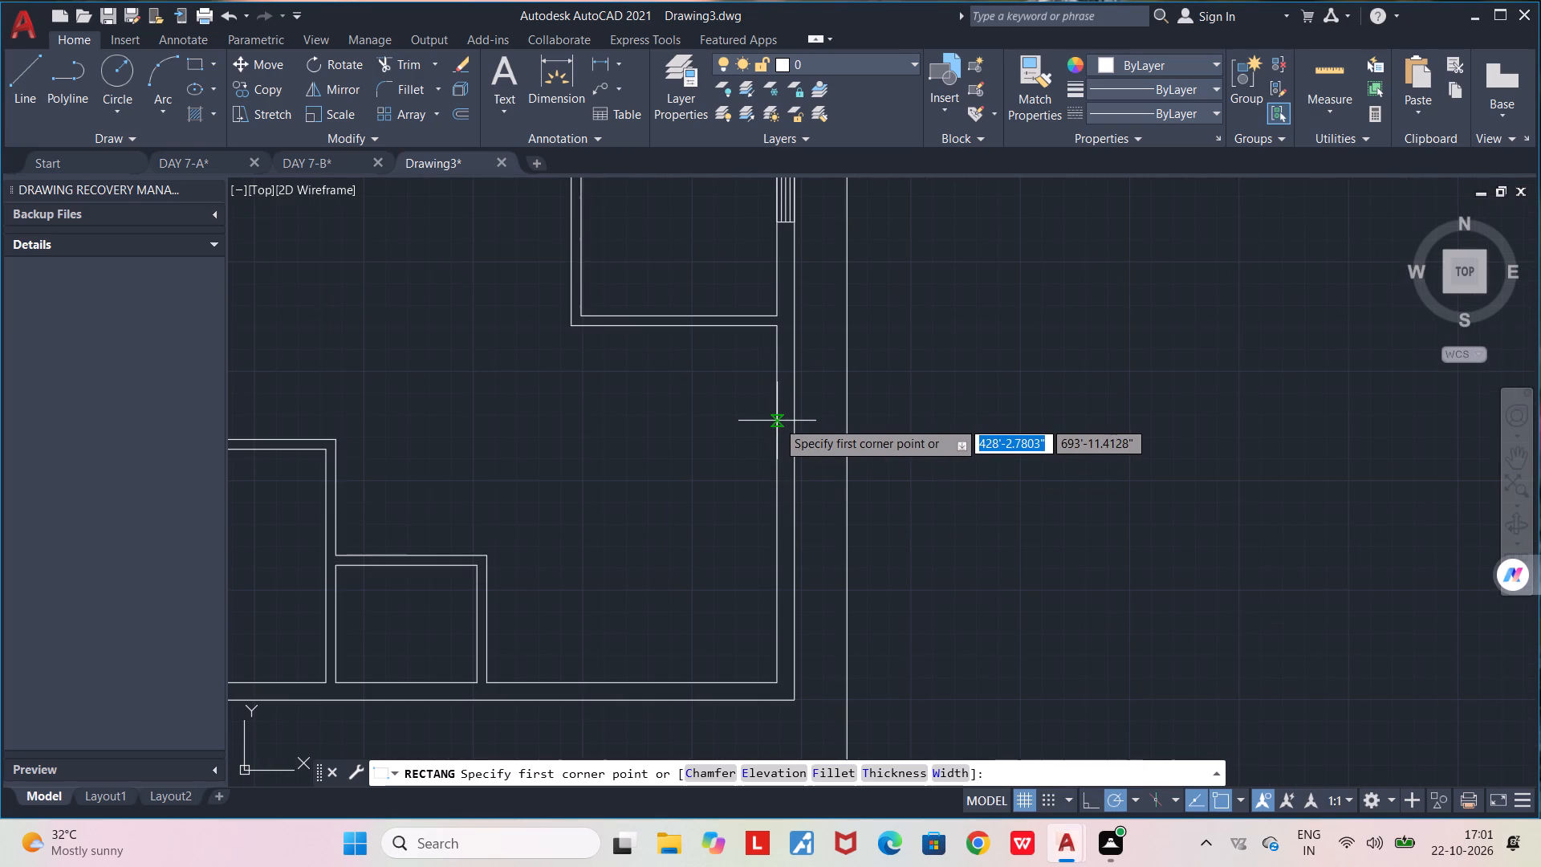
pyautogui.click(777, 421)
pyautogui.click(795, 584)
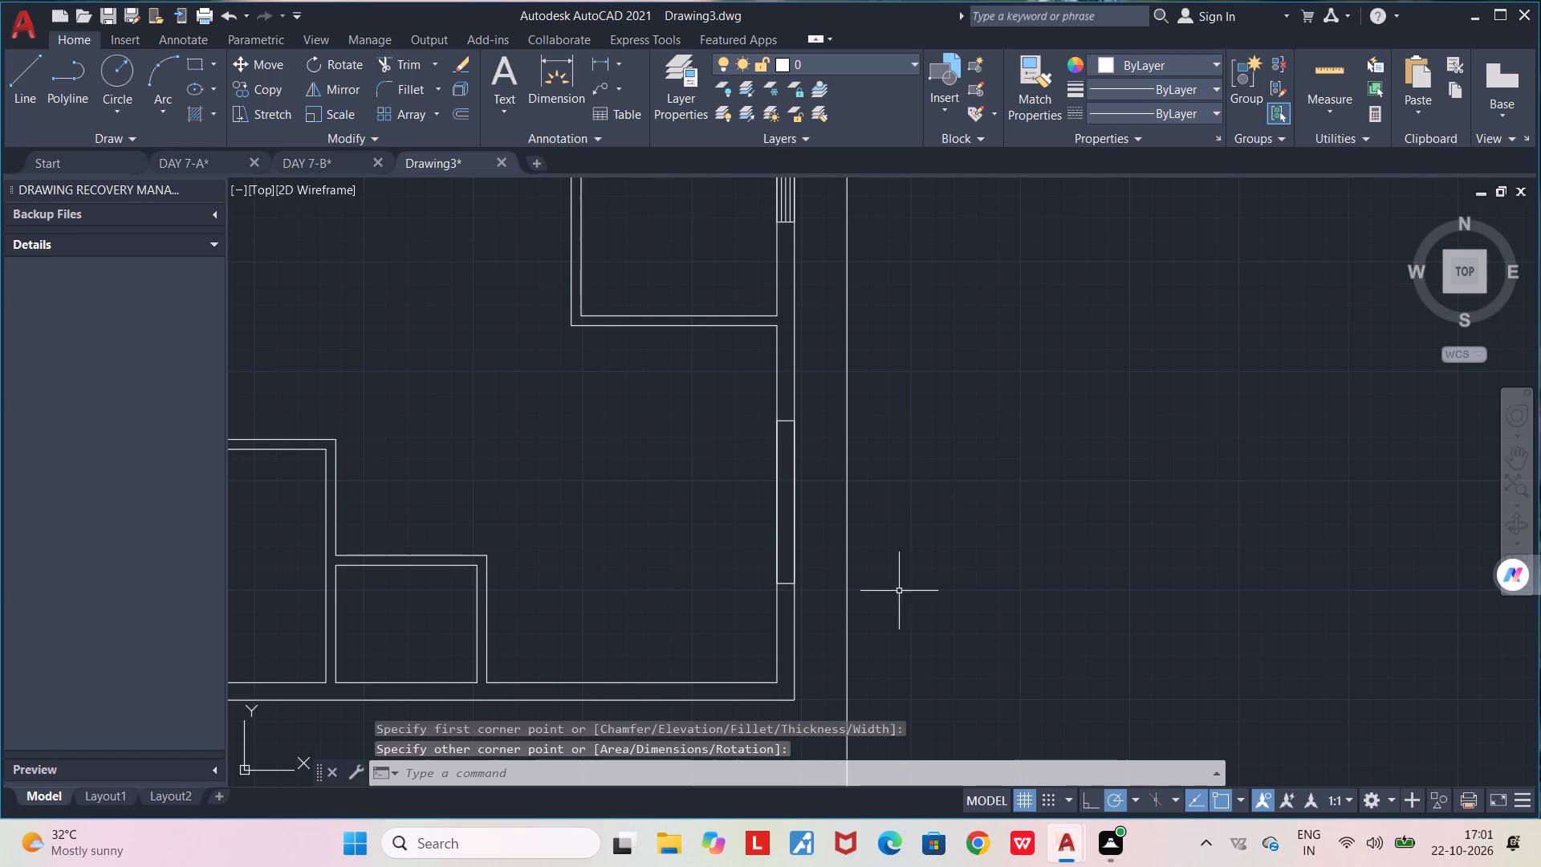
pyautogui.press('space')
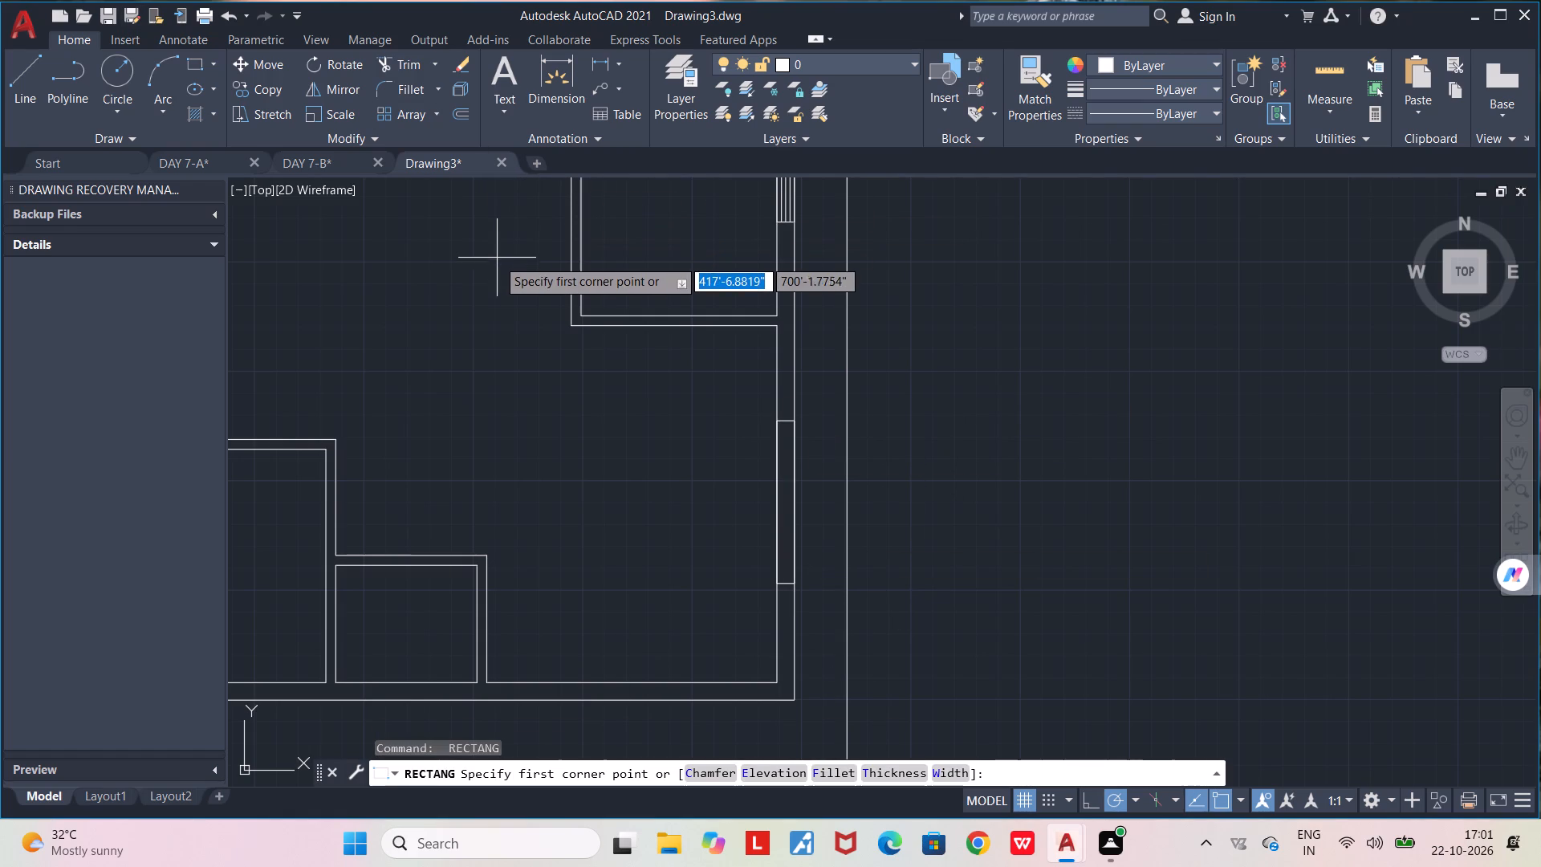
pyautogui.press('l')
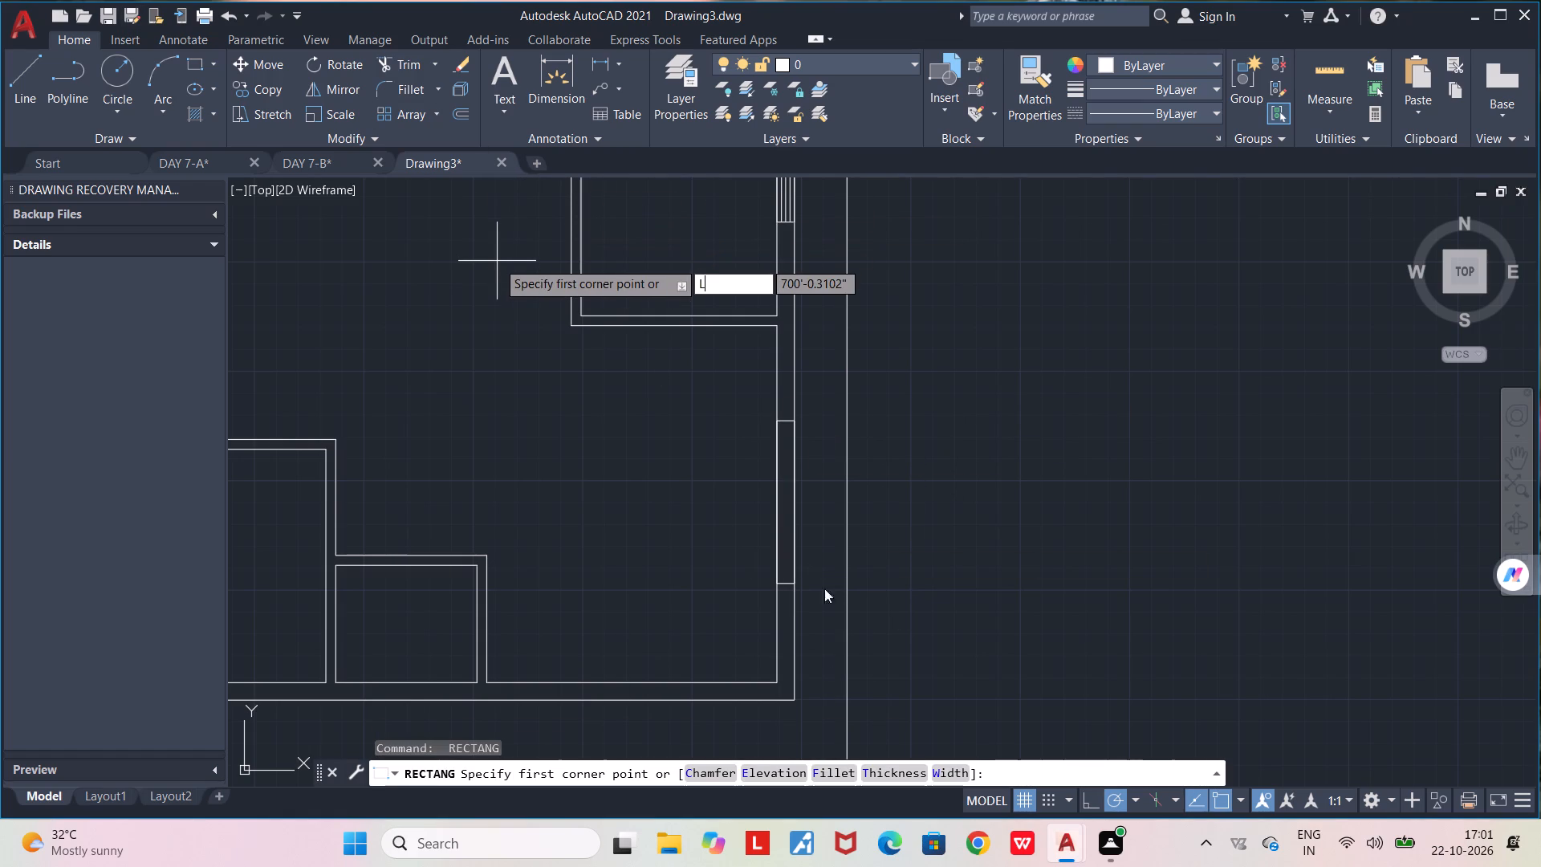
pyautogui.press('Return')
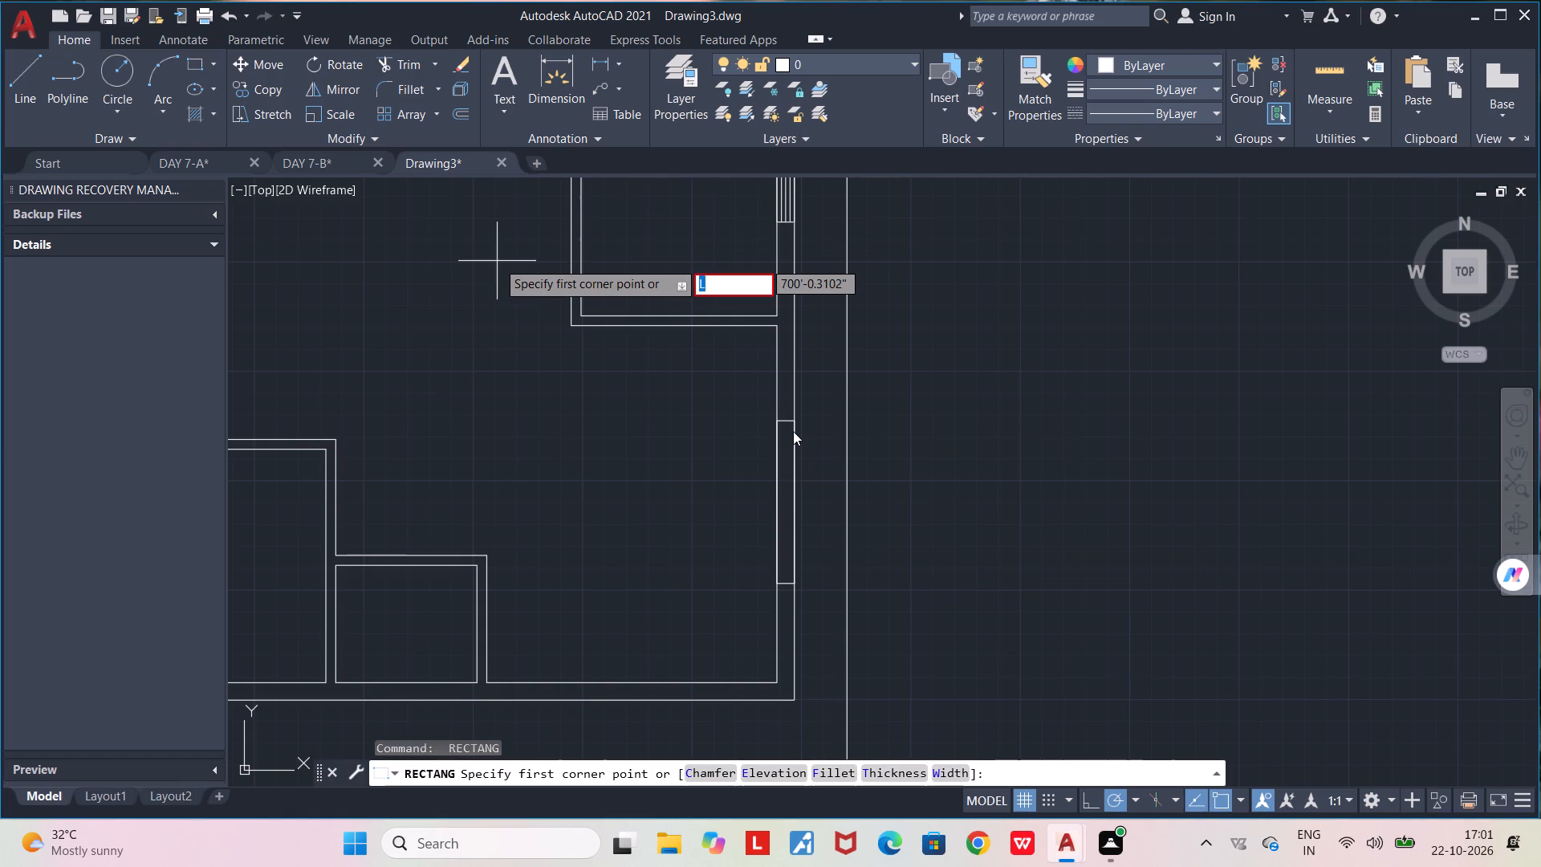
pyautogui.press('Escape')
# Draw a zero-width rectangle as the new window's vertical centre line, between its top and bottom edge midpoints.
pyautogui.press('space')
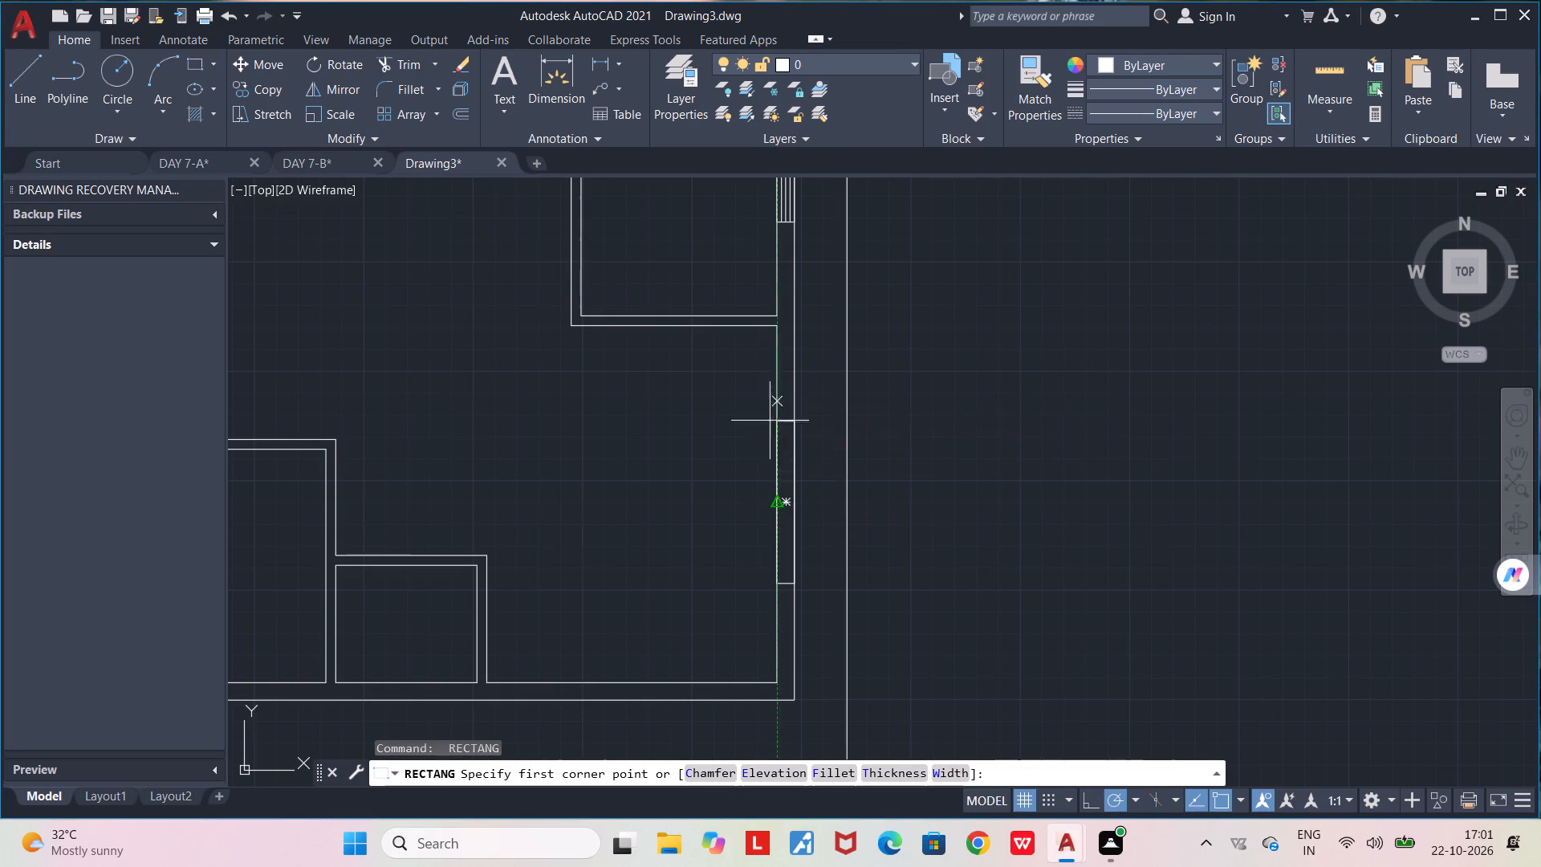
pyautogui.scroll(2, 776, 454)
pyautogui.click(799, 367)
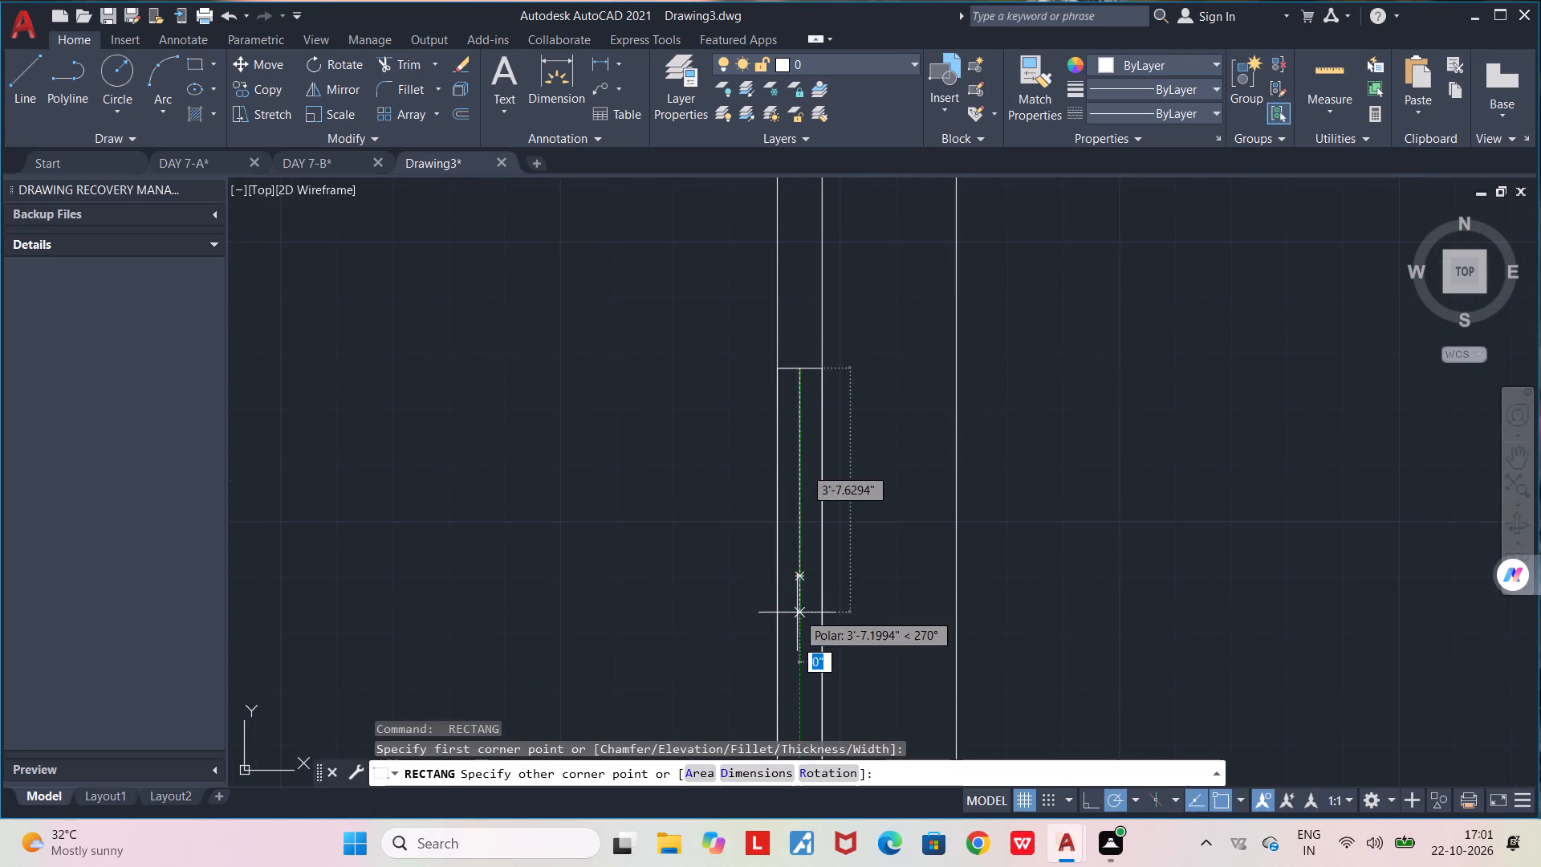
pyautogui.moveTo(797, 608); pyautogui.dragTo(800, 387, button='middle')
pyautogui.click(805, 564)
# Draw a full-height zero-width rectangle as a glazing line between this window's centre line and the wall's outer face.
pyautogui.press('space')
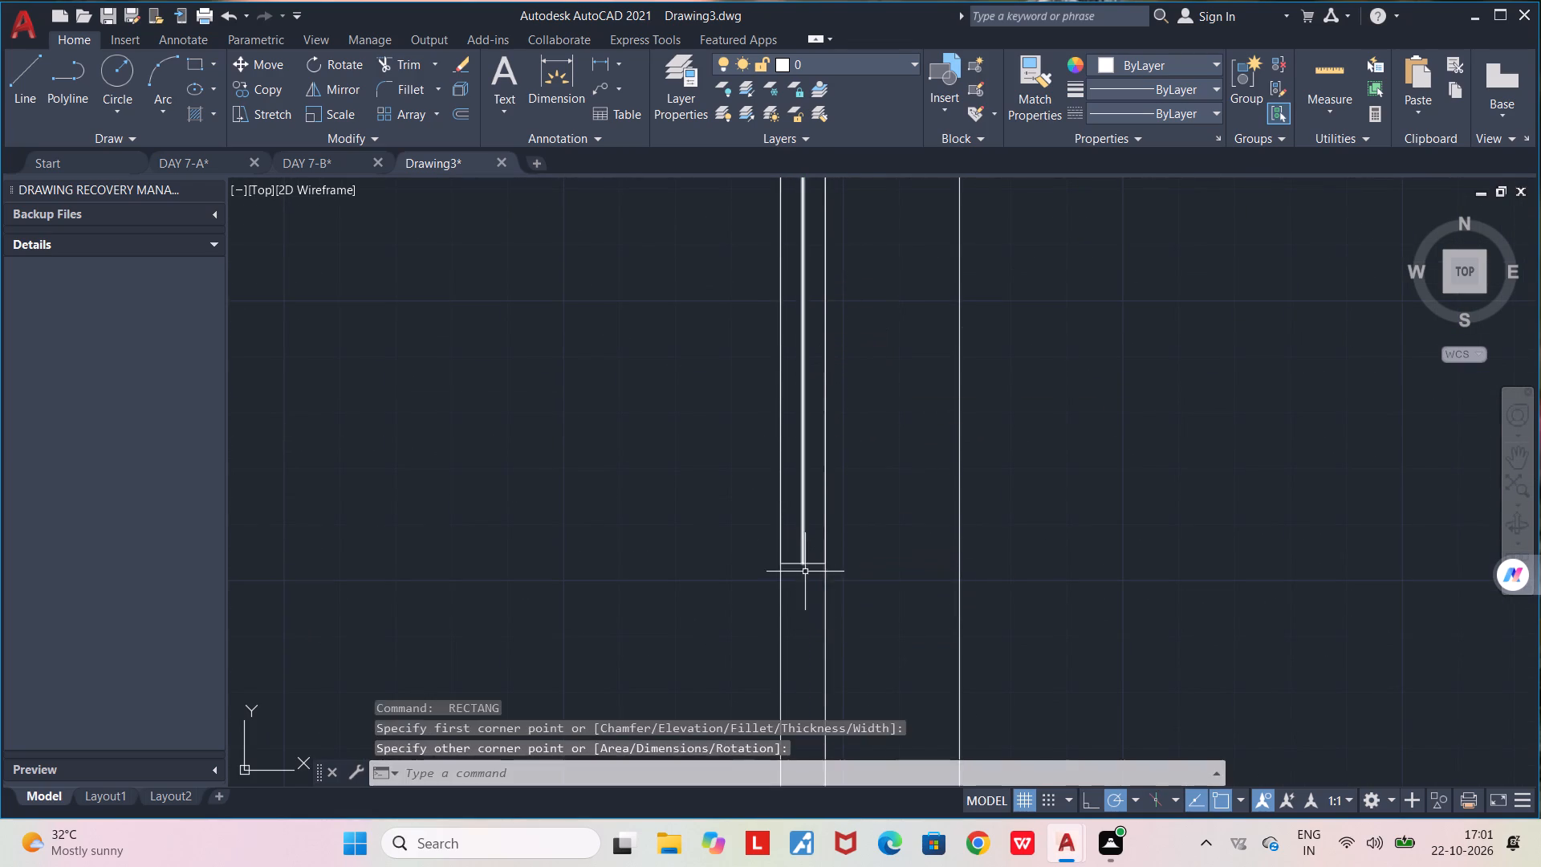
pyautogui.scroll(-2, 810, 403)
pyautogui.scroll(2, 810, 403)
pyautogui.moveTo(810, 403); pyautogui.dragTo(800, 514, button='middle')
pyautogui.click(803, 260)
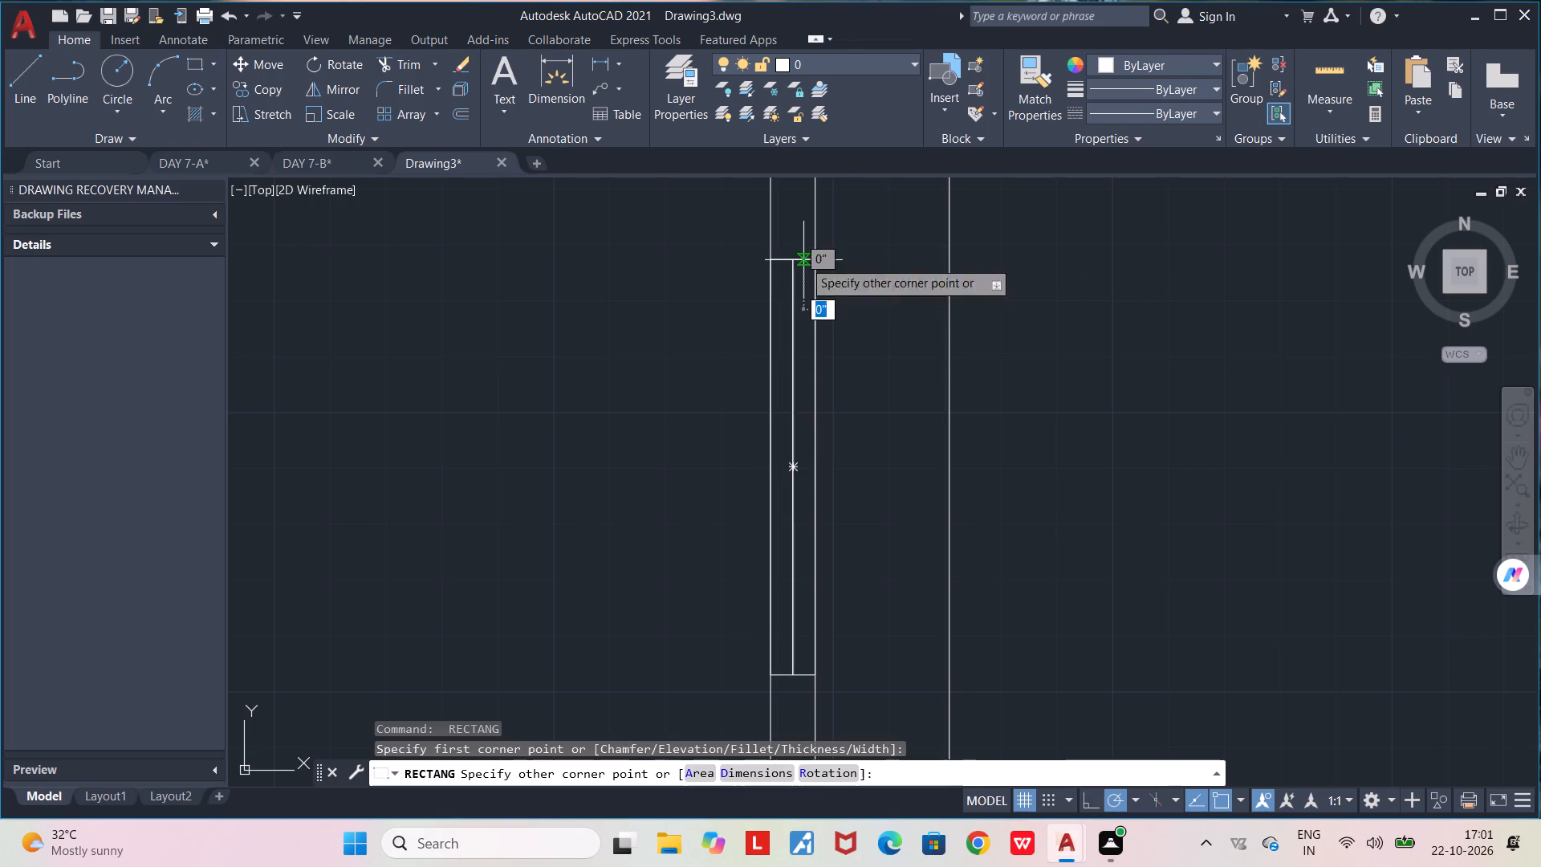
pyautogui.click(806, 678)
# Draw a full-height zero-width rectangle as a glazing line between this window's centre line and the wall's inner face.
pyautogui.press('space')
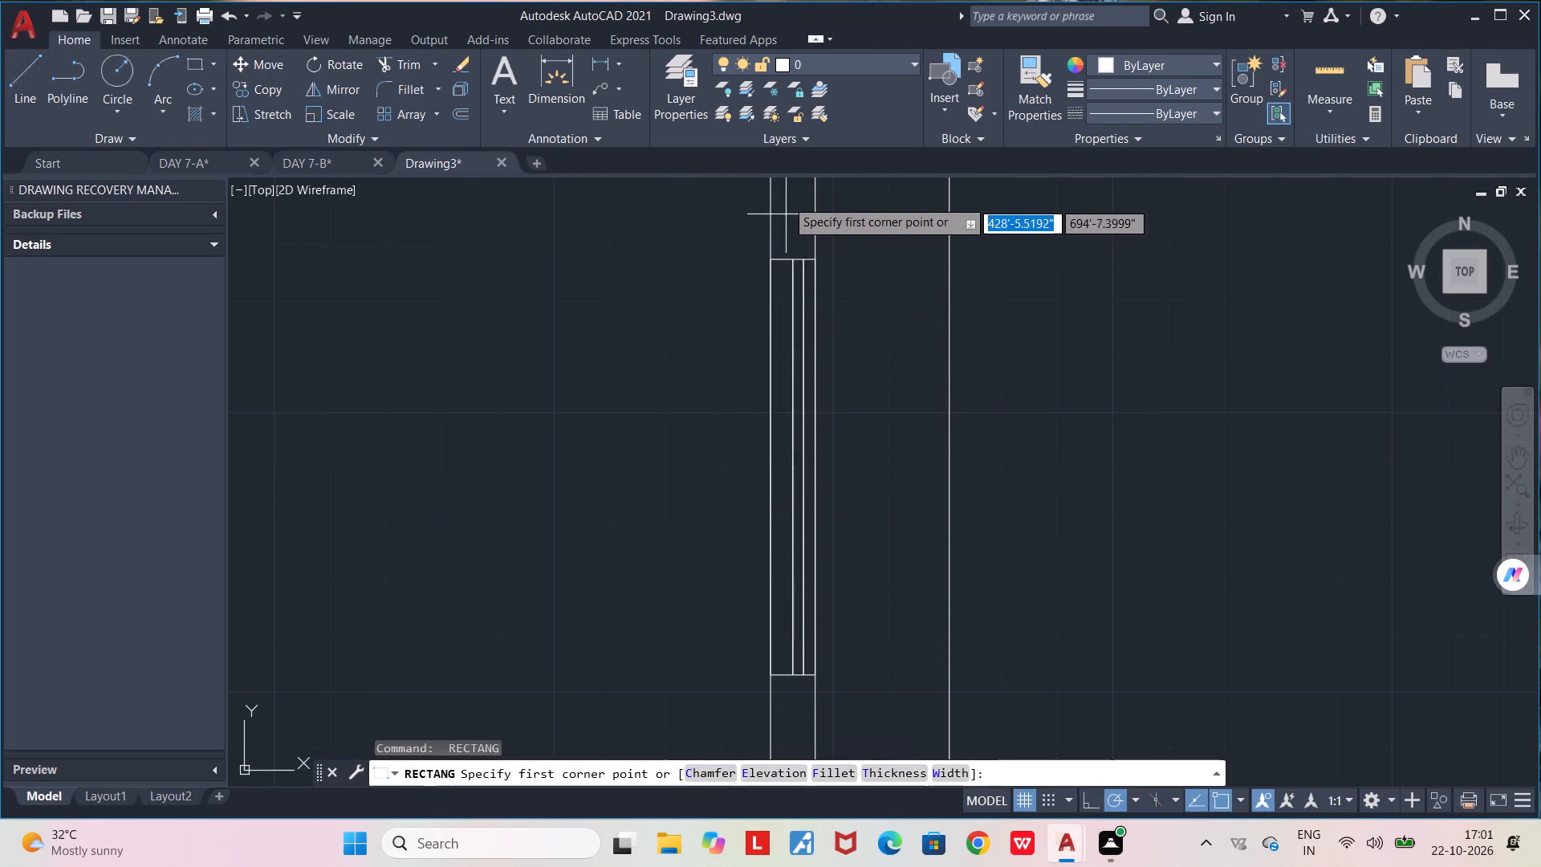
pyautogui.click(782, 259)
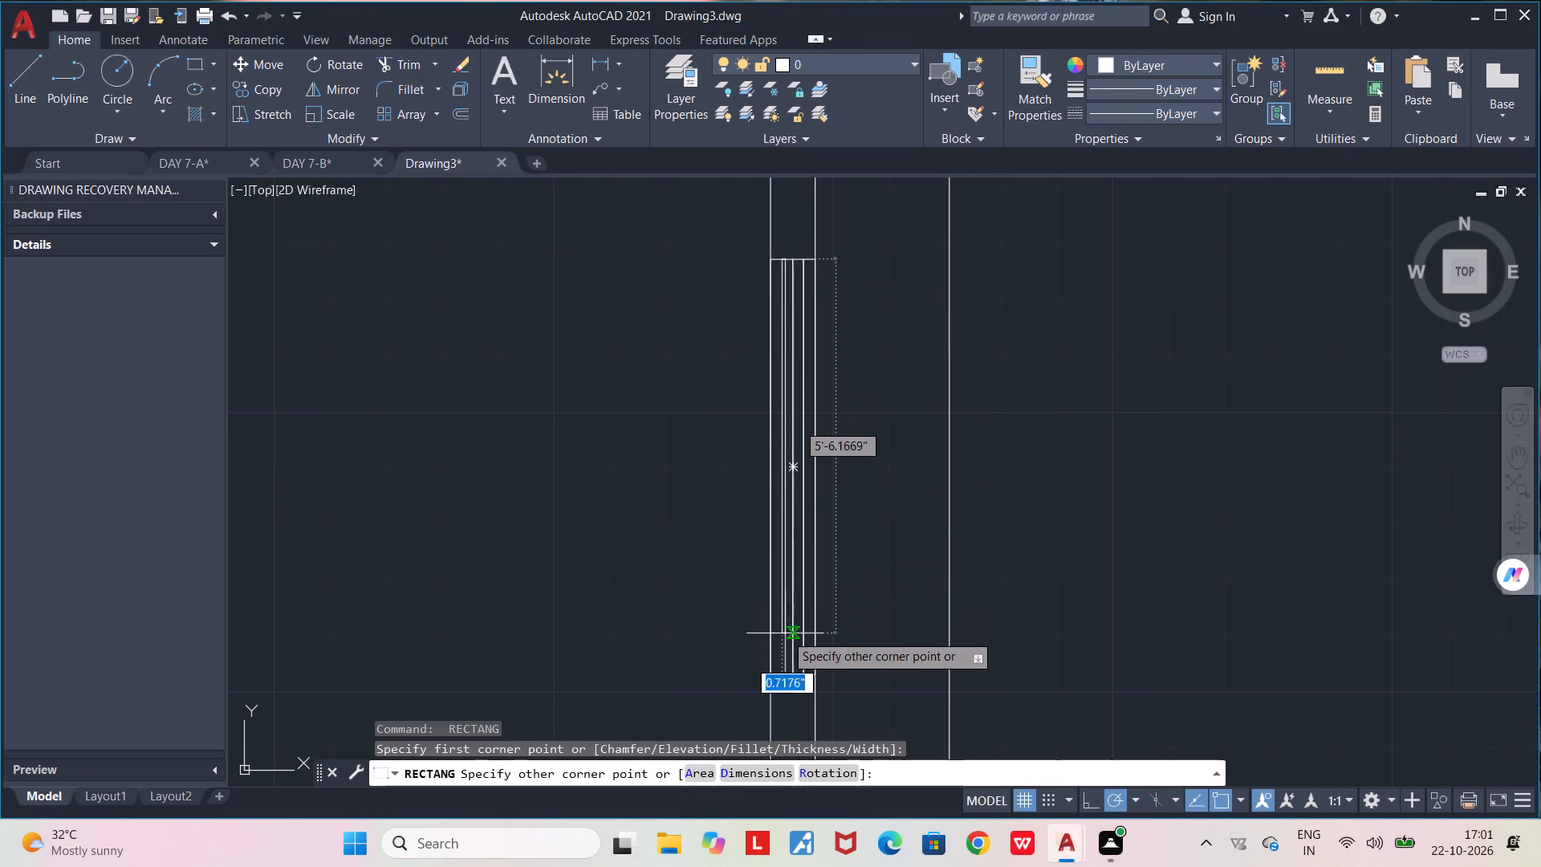
pyautogui.click(783, 679)
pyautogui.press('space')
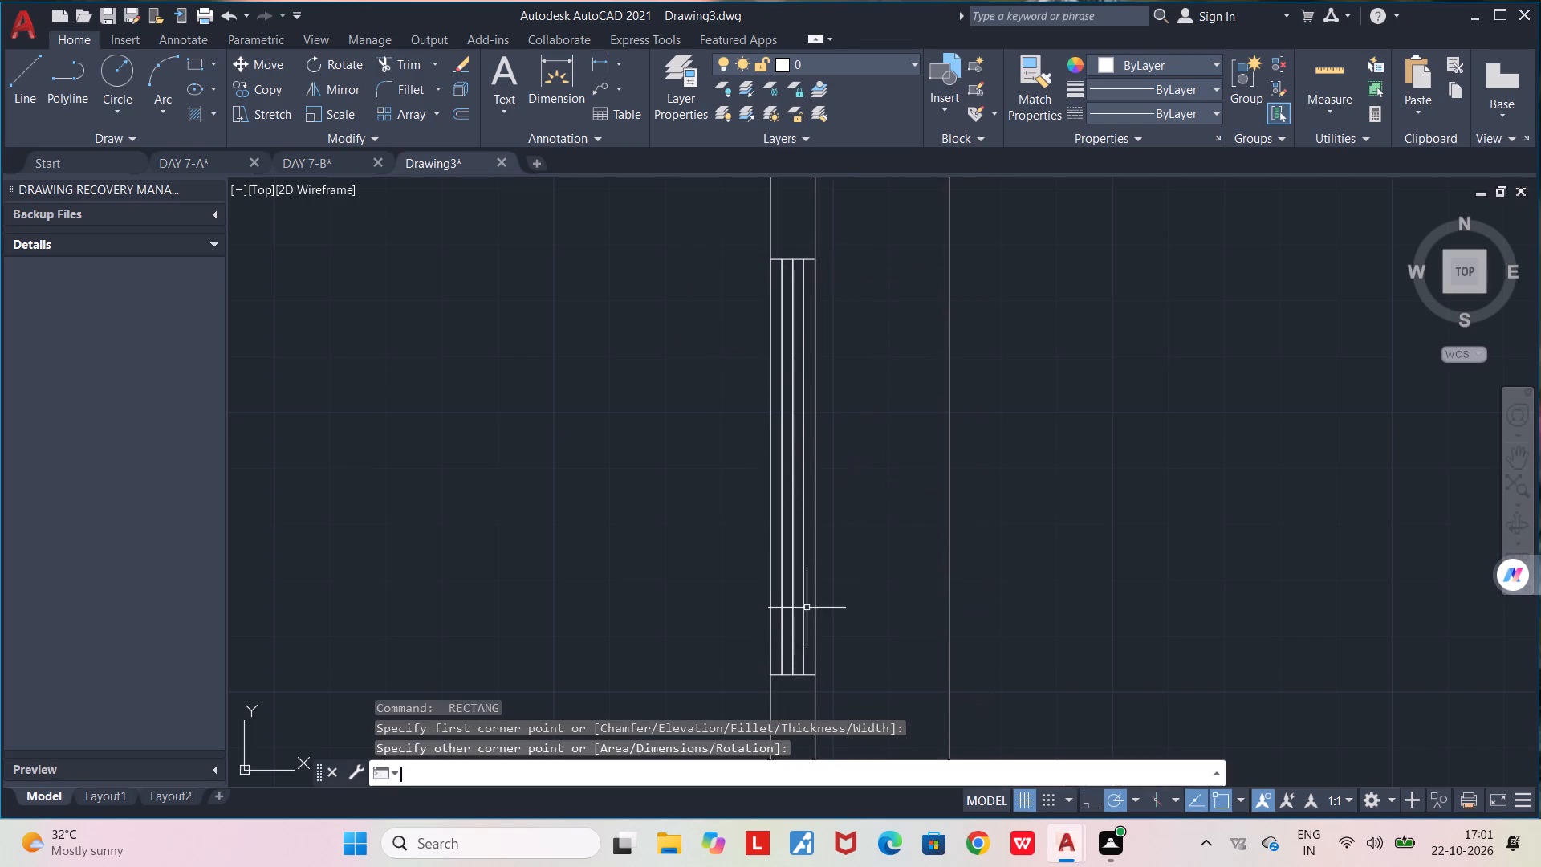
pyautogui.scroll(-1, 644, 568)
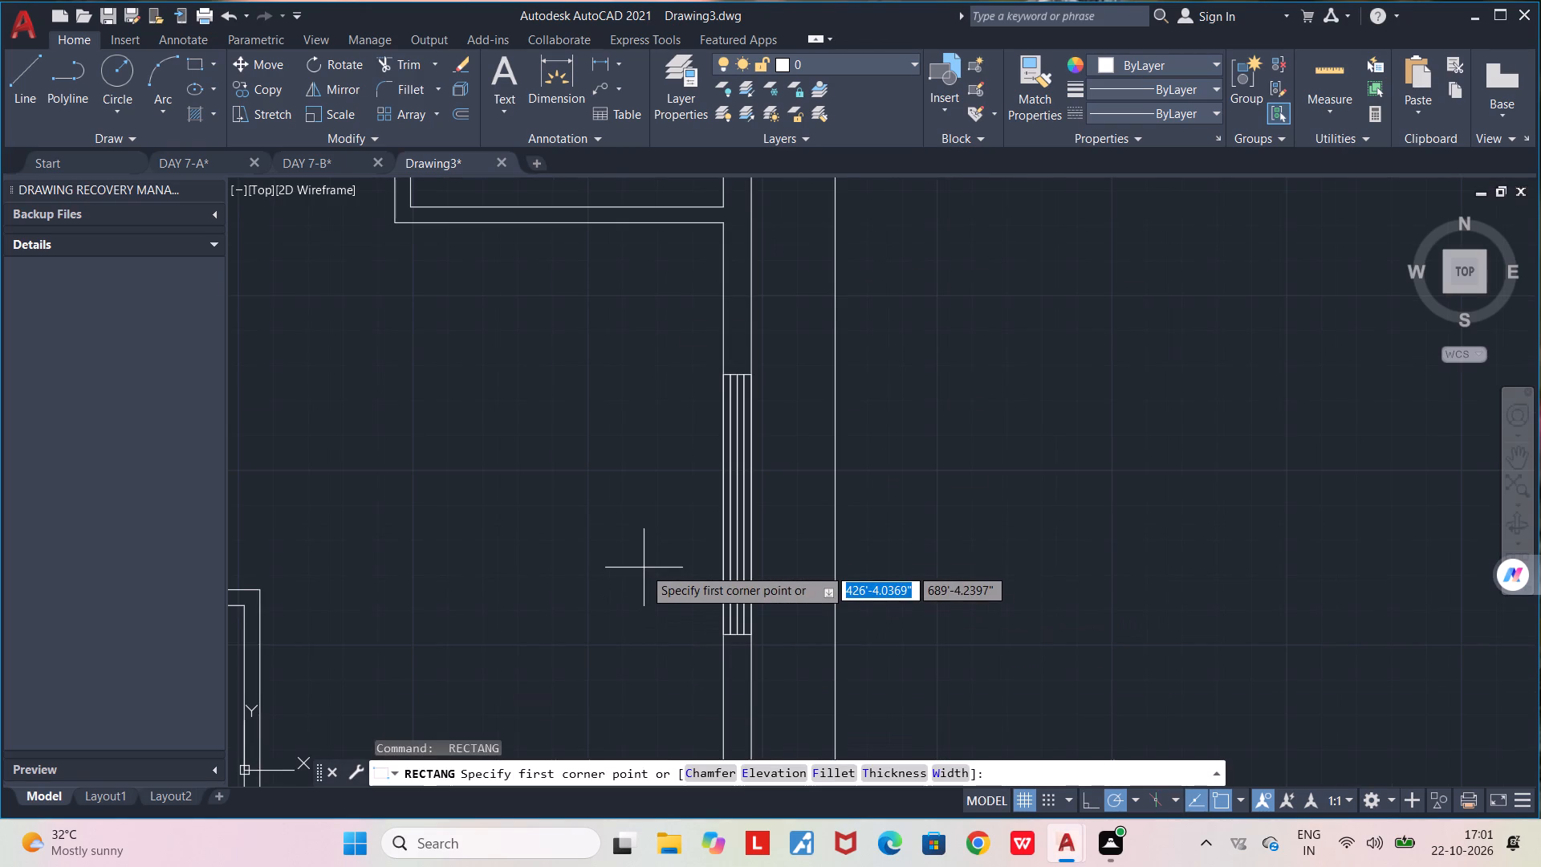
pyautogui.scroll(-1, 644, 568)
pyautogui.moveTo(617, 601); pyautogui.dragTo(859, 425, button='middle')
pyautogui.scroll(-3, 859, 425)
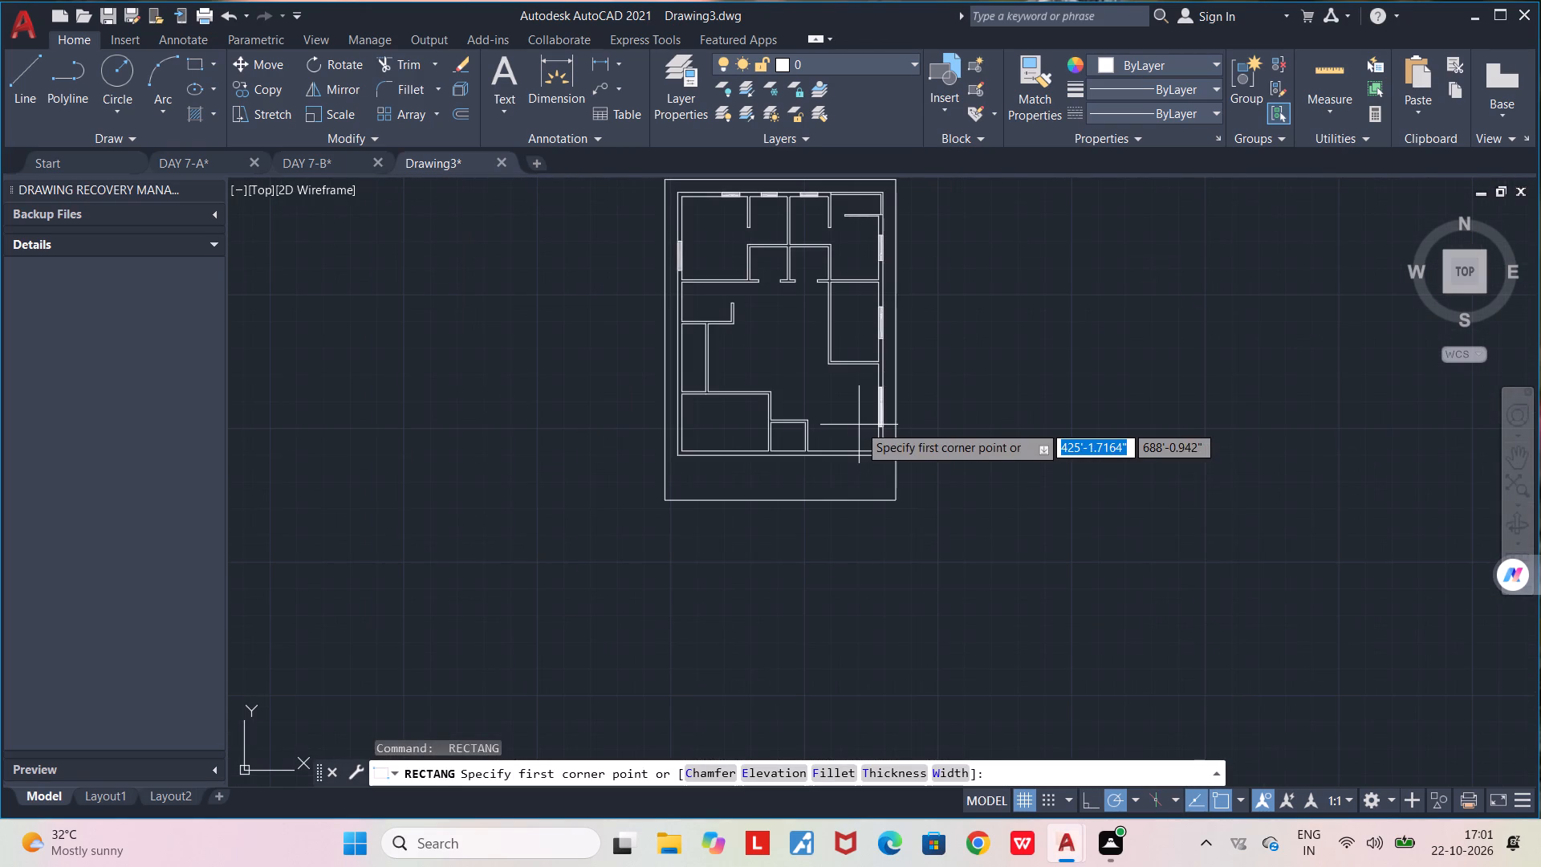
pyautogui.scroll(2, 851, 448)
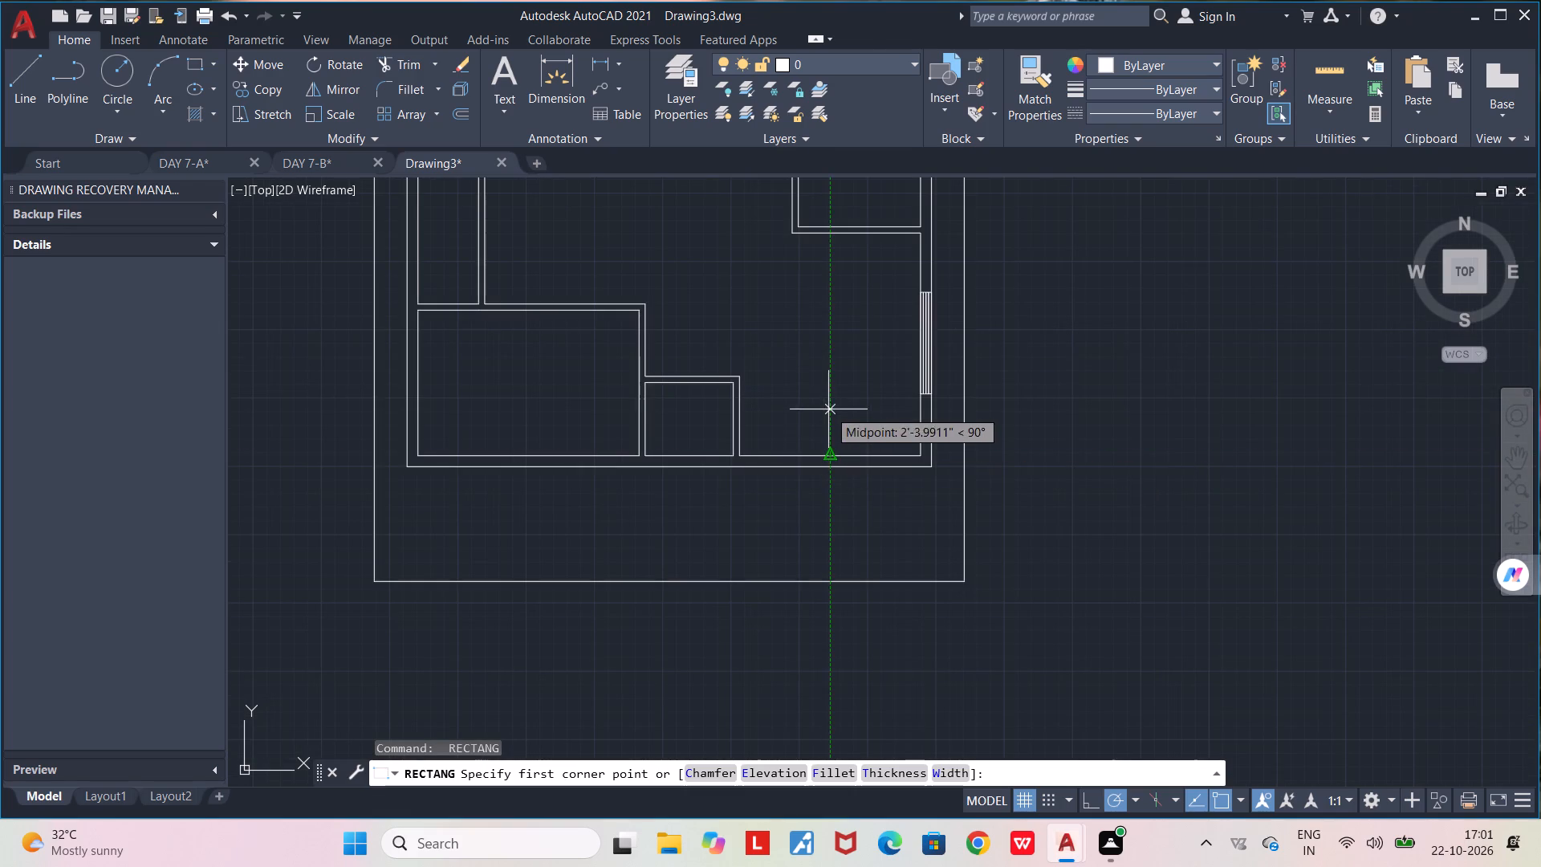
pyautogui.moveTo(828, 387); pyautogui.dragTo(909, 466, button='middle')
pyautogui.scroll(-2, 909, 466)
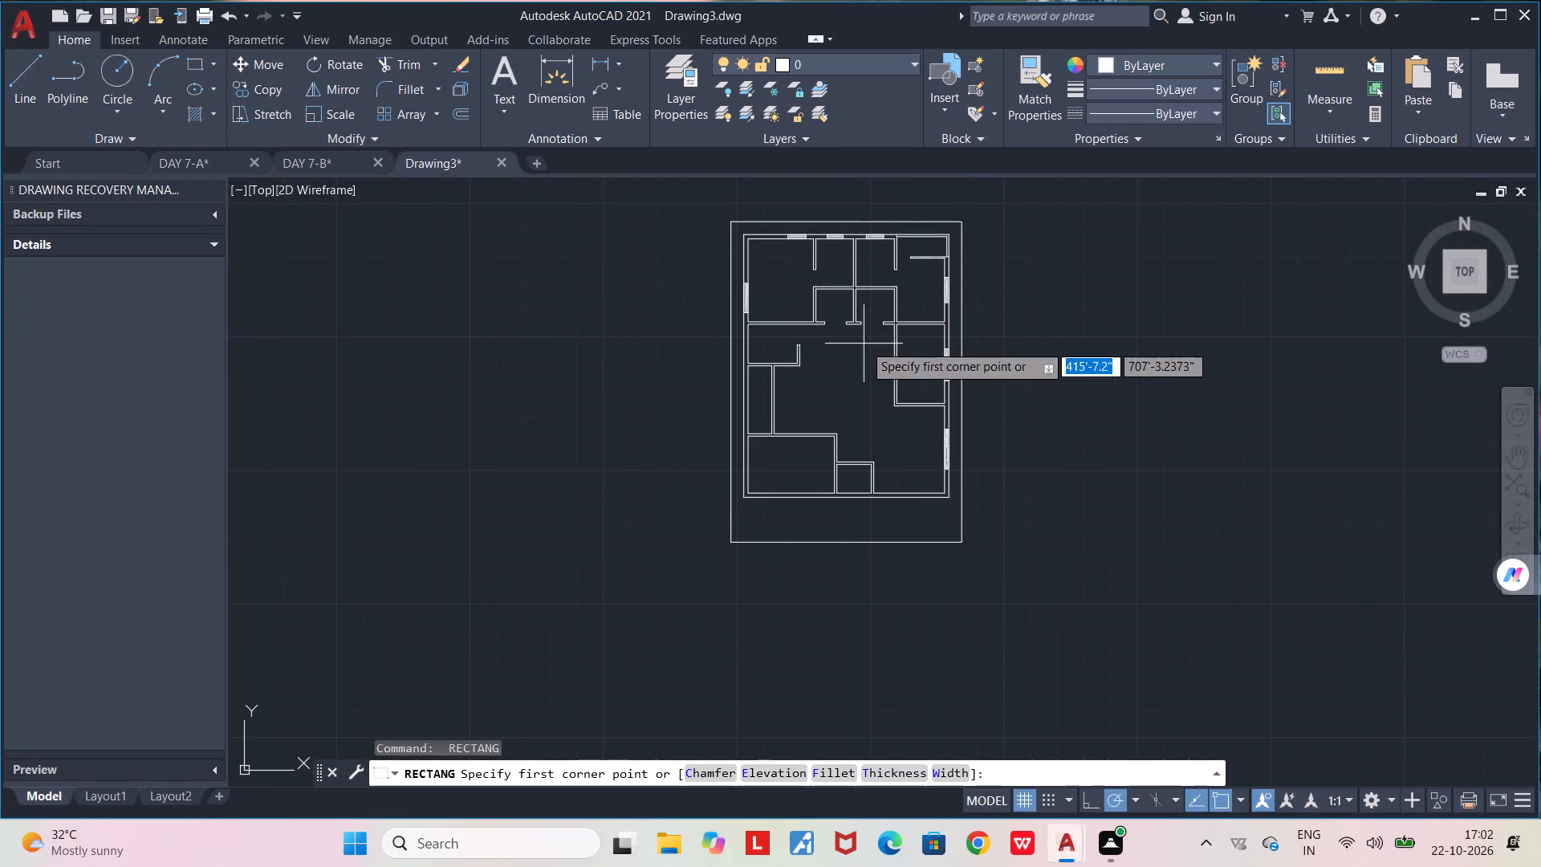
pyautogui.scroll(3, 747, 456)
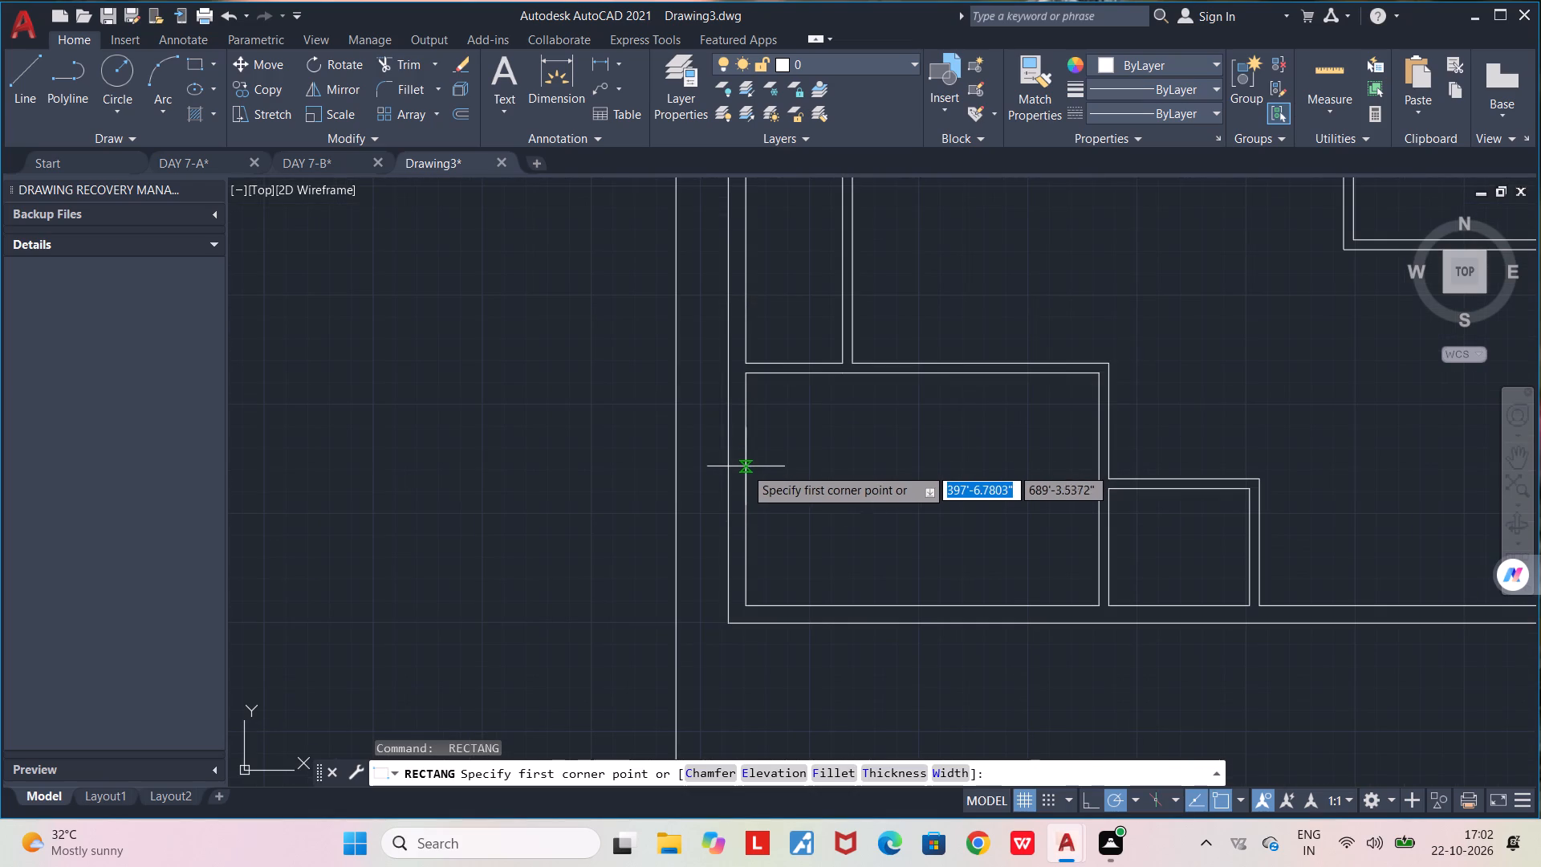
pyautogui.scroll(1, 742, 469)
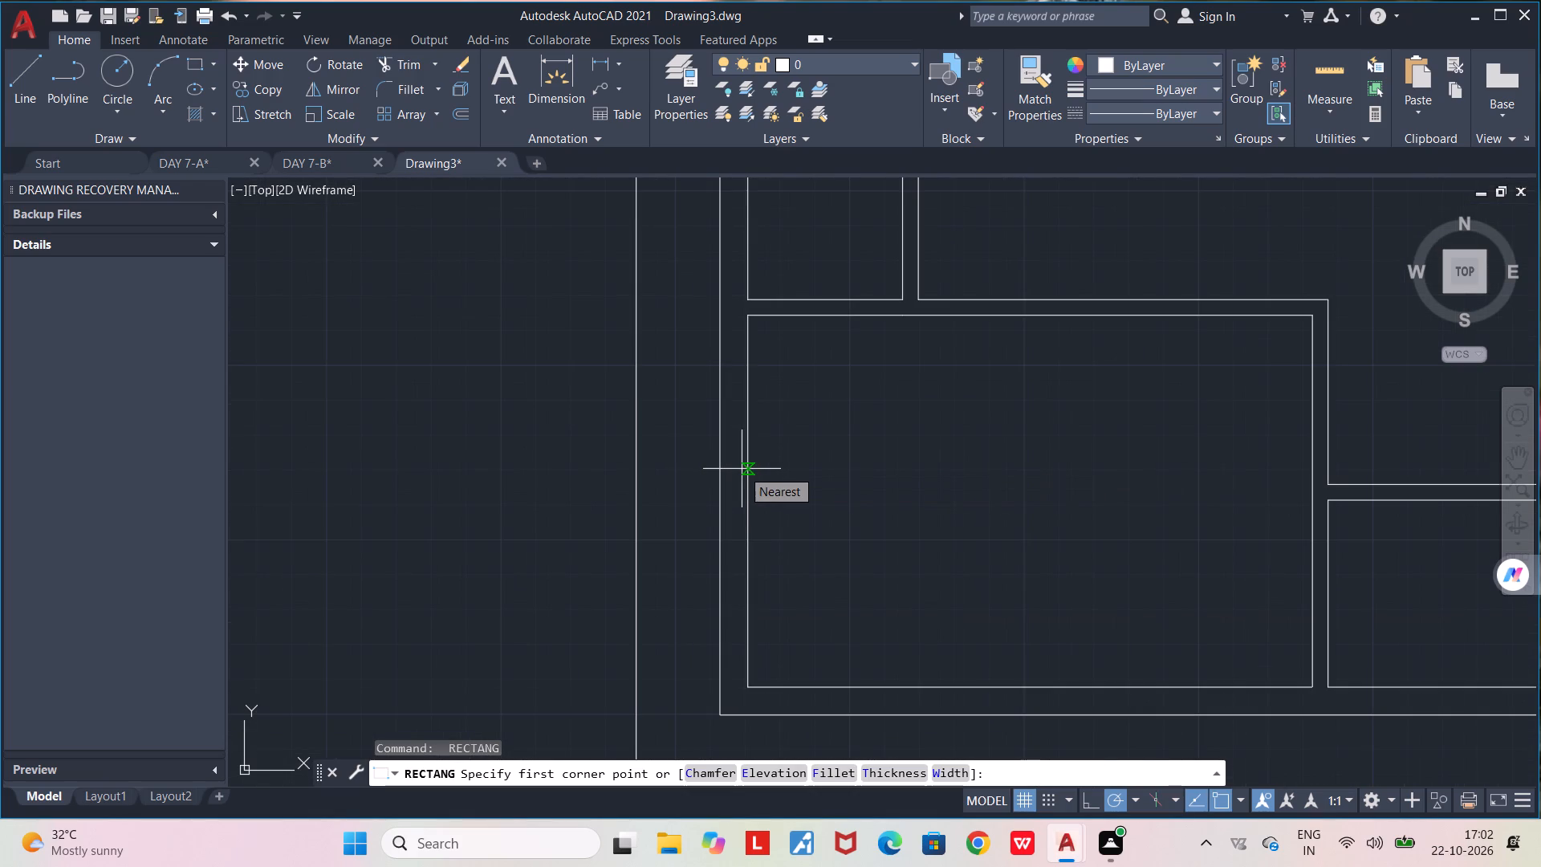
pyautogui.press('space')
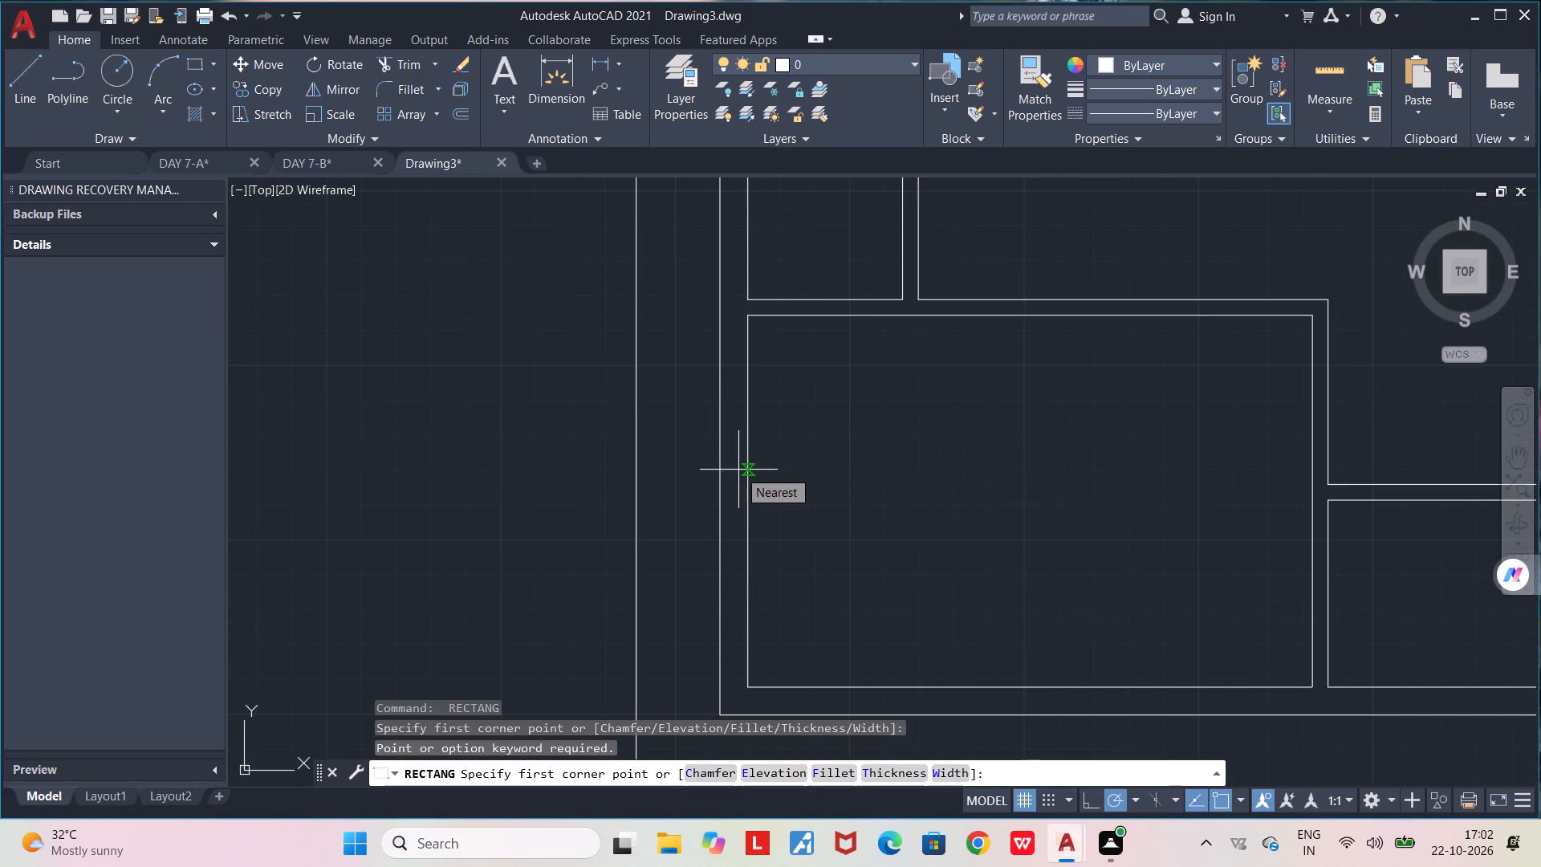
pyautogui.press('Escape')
# Draw a window rectangle about 4'-2.5" tall across the left outer wall of the bottom-left room.
pyautogui.scroll(-1, 728, 505)
pyautogui.moveTo(728, 500); pyautogui.dragTo(732, 433, button='middle')
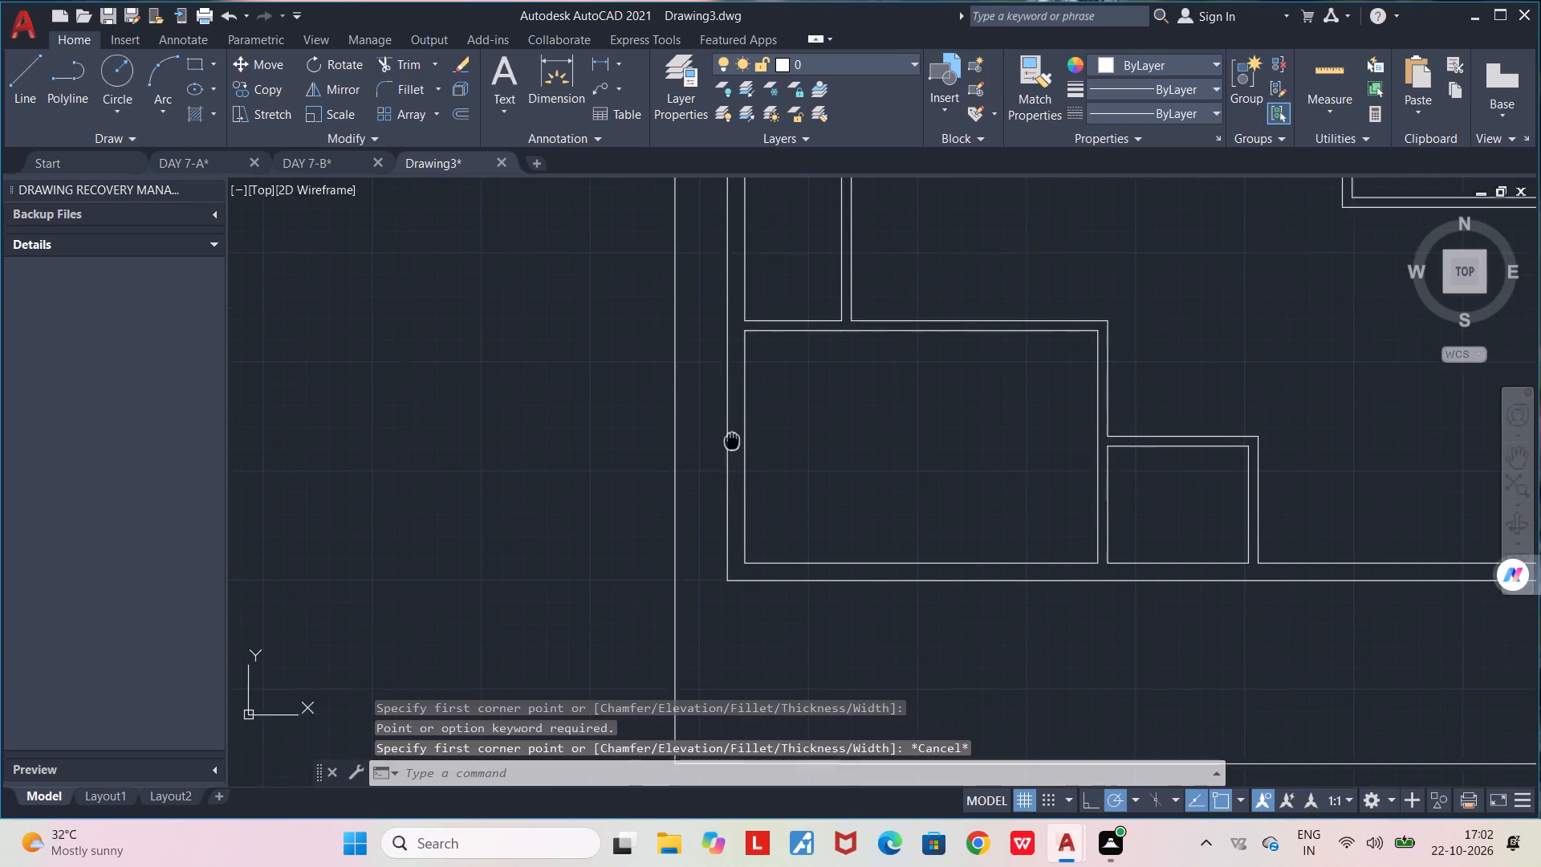
pyautogui.moveTo(732, 433); pyautogui.dragTo(731, 429, button='middle')
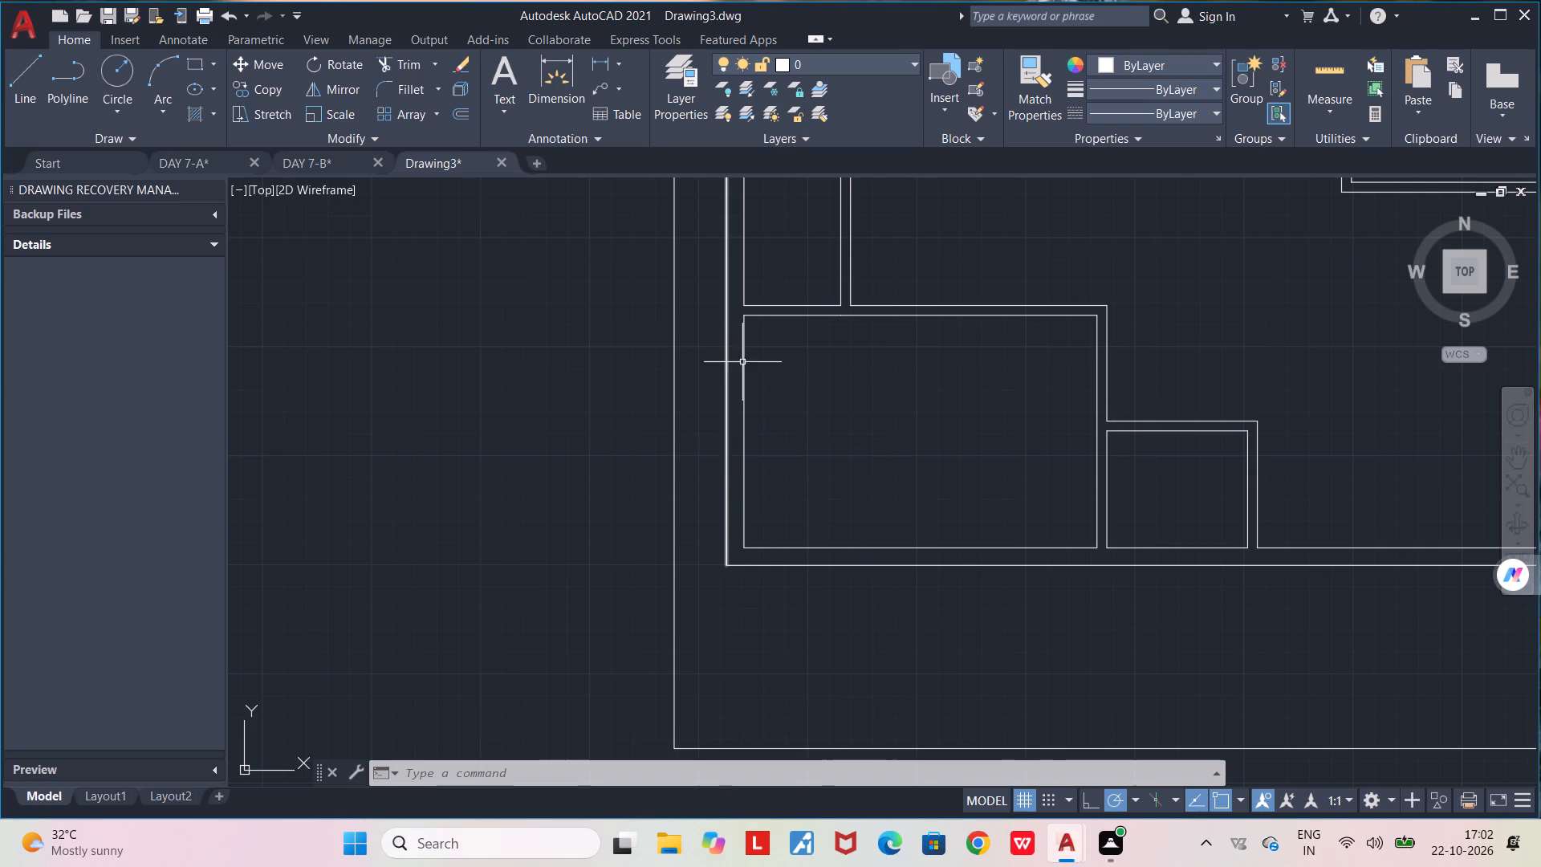
pyautogui.click(199, 59)
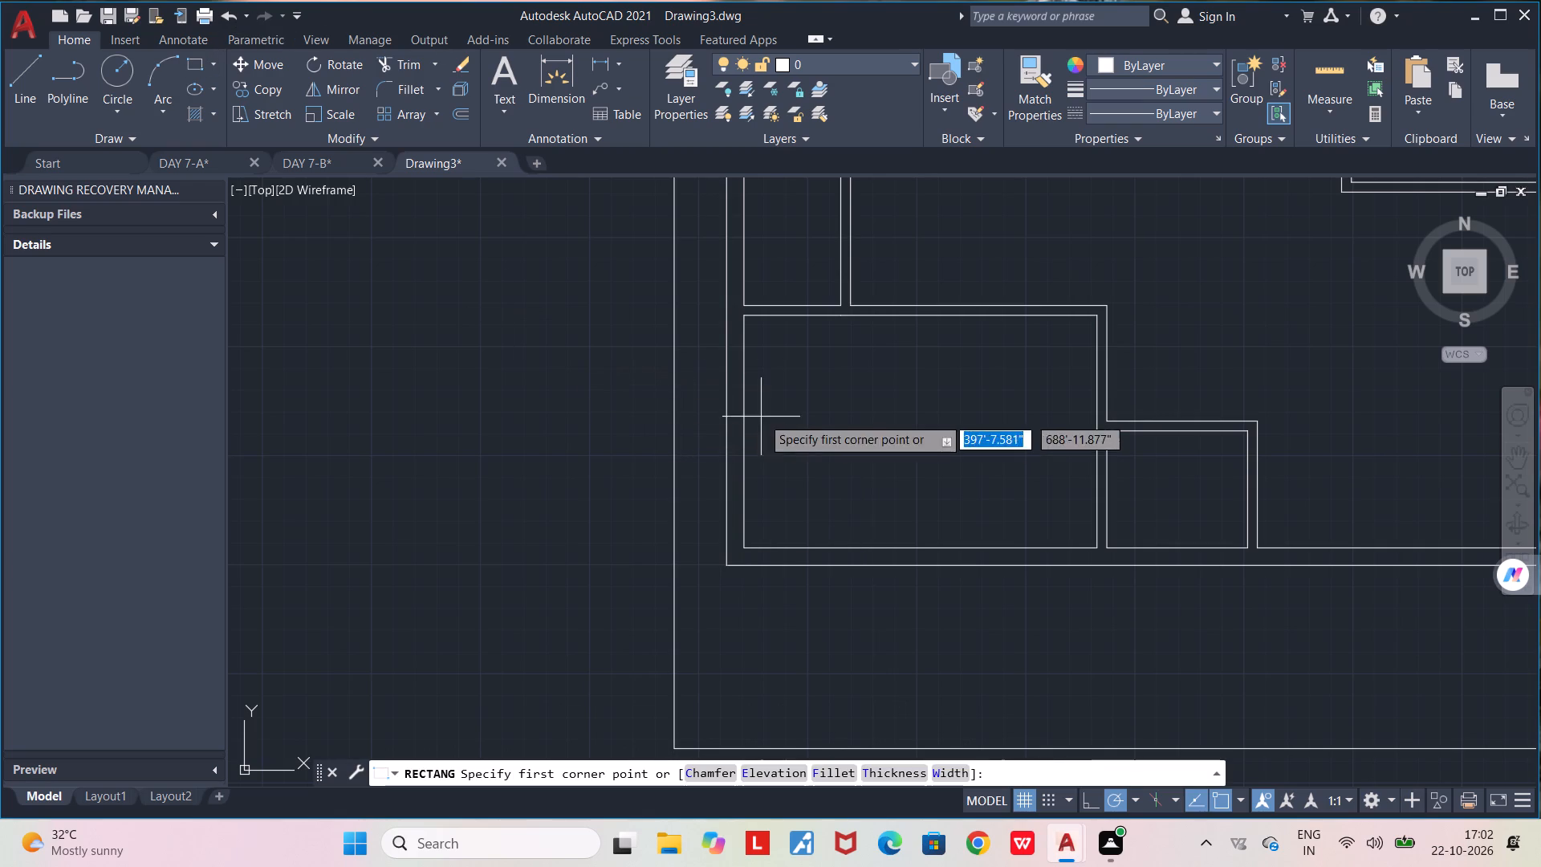
pyautogui.click(726, 375)
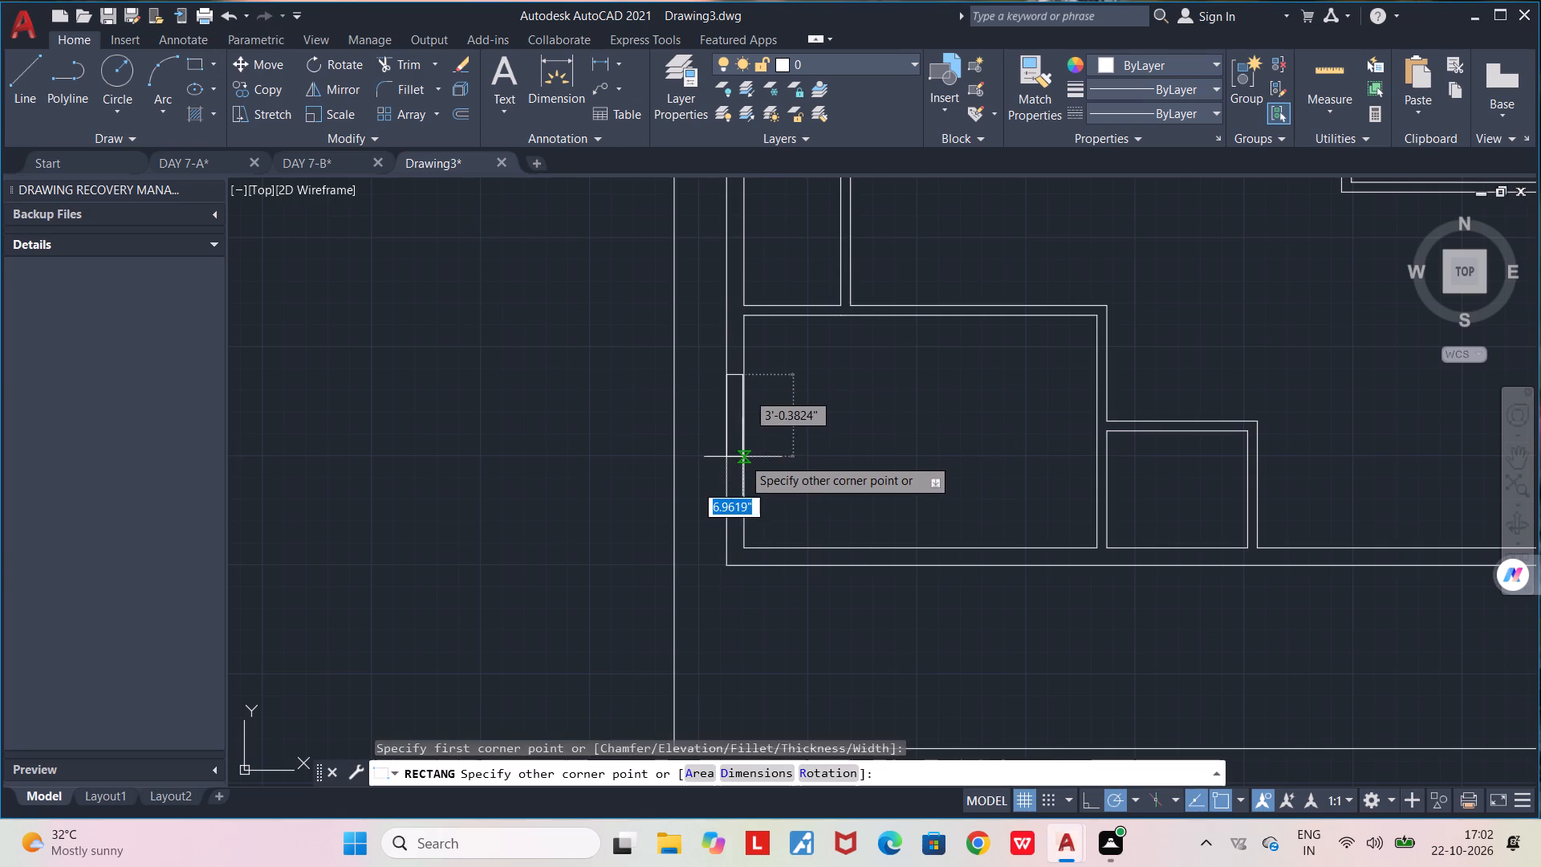
pyautogui.click(745, 490)
# Draw a vertical centre line in the bottom-left room's window, between its top and bottom edge midpoints.
pyautogui.moveTo(786, 484); pyautogui.dragTo(726, 534, button='middle')
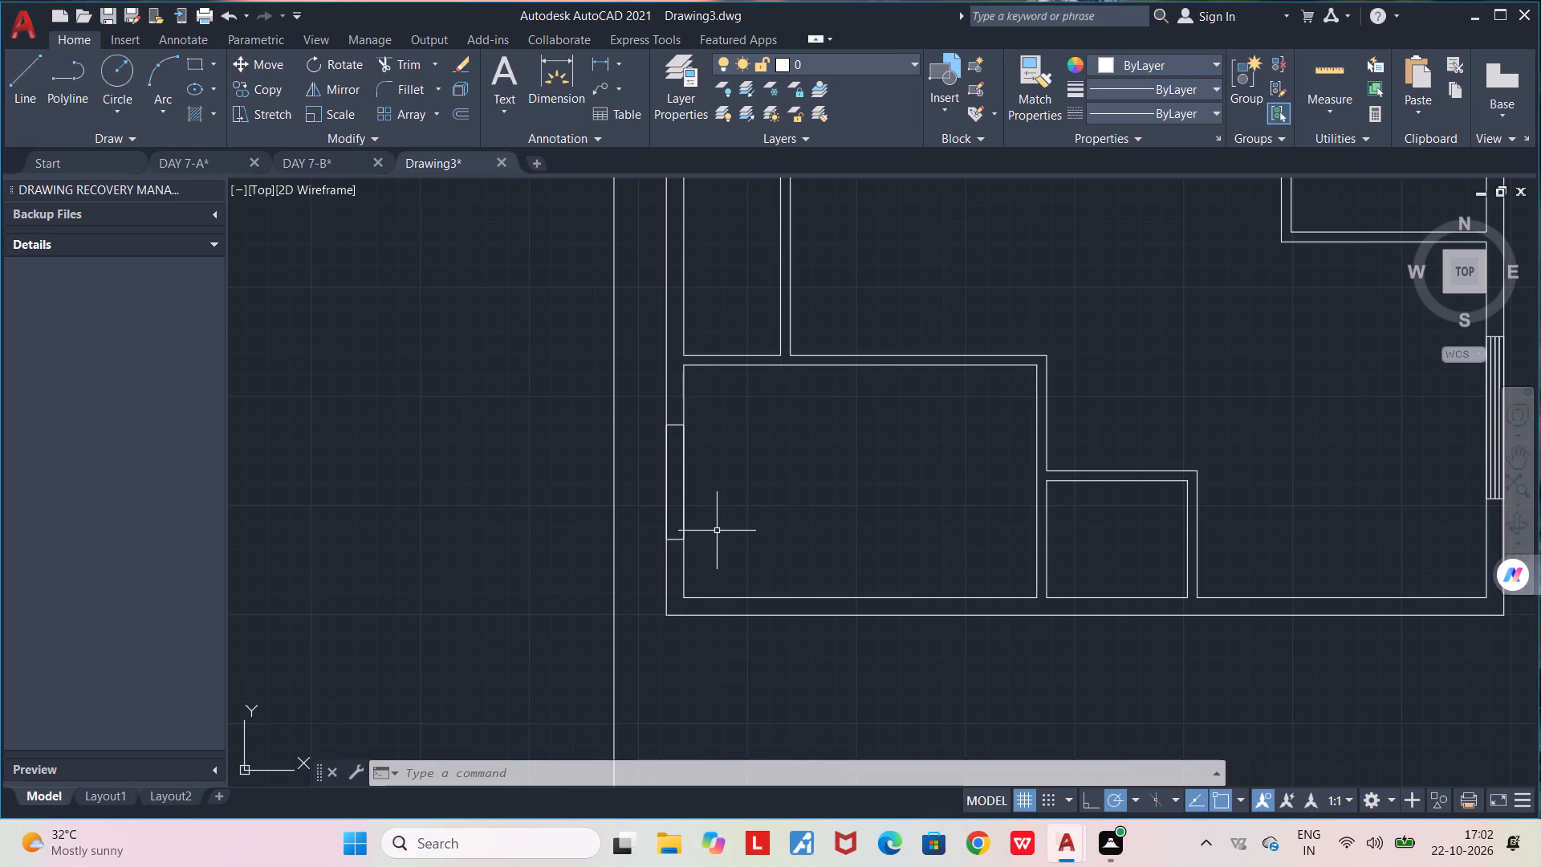
pyautogui.press('l')
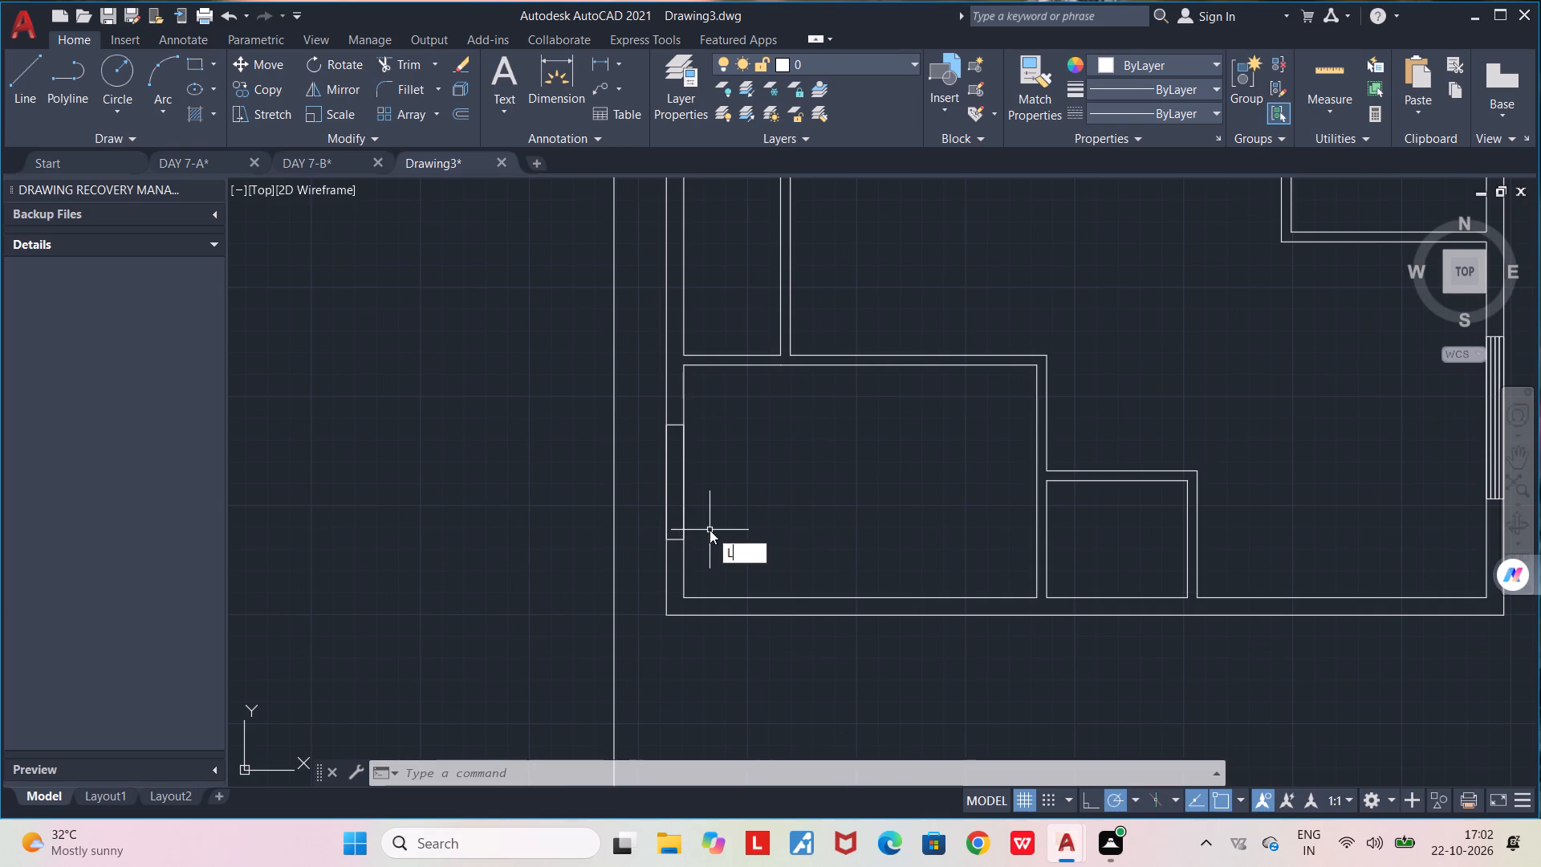
pyautogui.press('Return')
pyautogui.scroll(2, 673, 466)
pyautogui.click(677, 359)
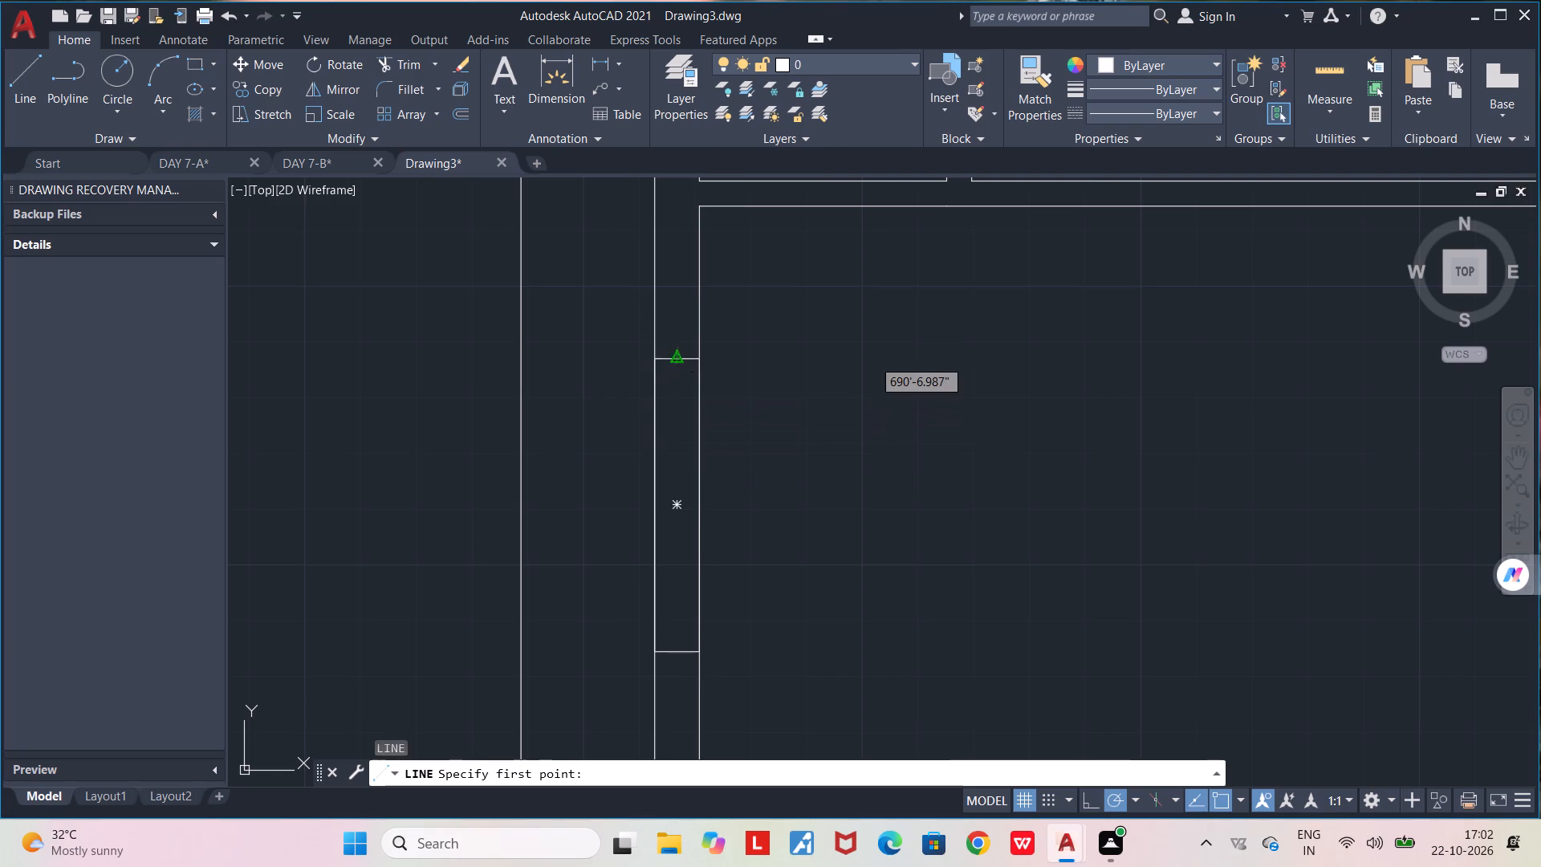
pyautogui.click(681, 653)
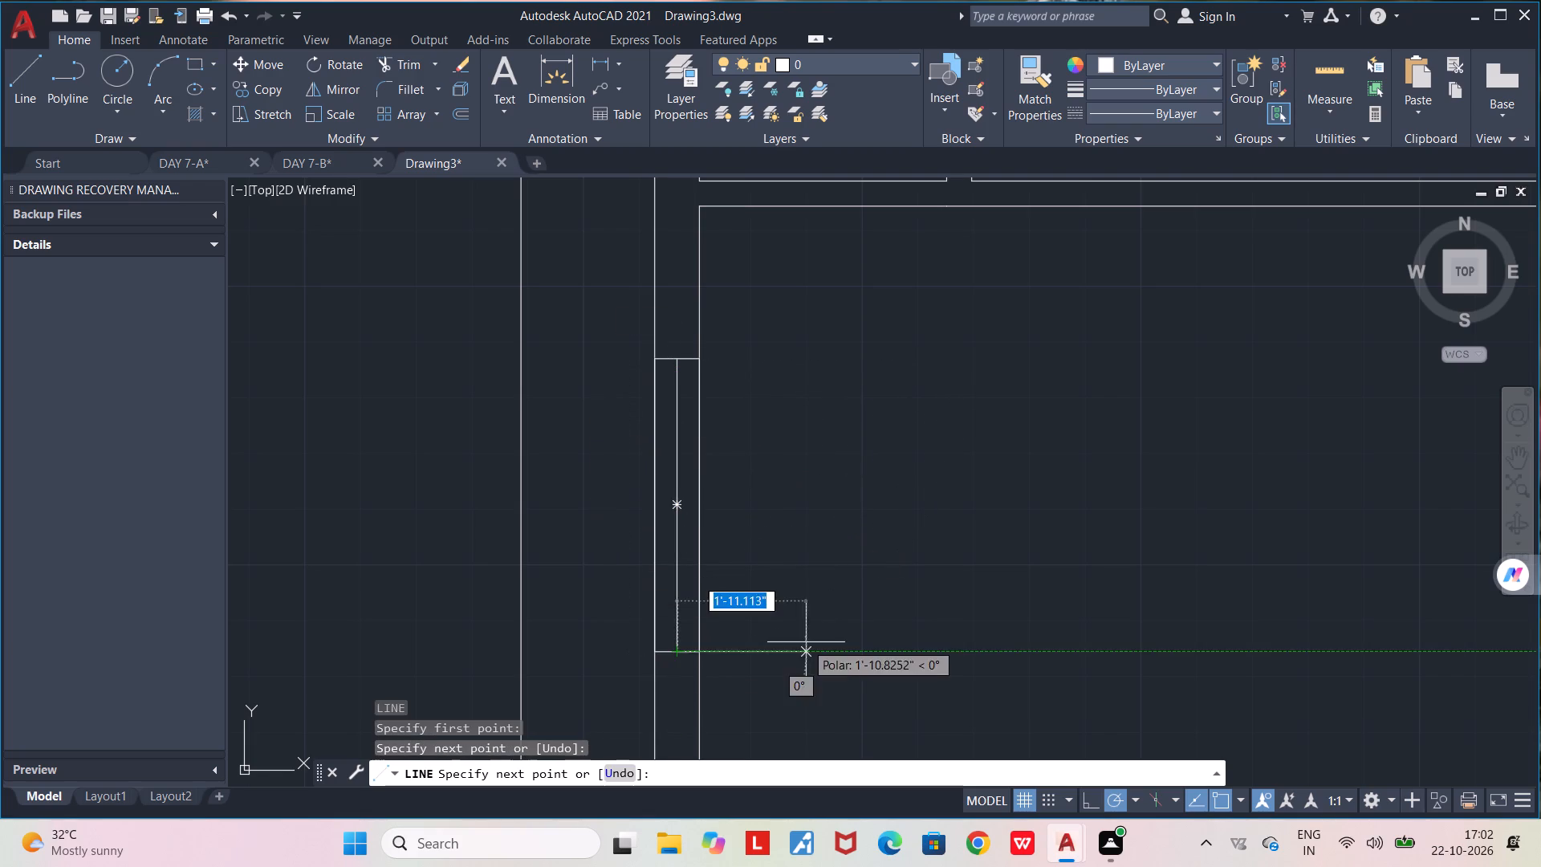
pyautogui.press('space')
# Draw a vertical glazing line about 4'-2.5" long in this window, between the centre line and the wall's inner face.
pyautogui.press('Return')
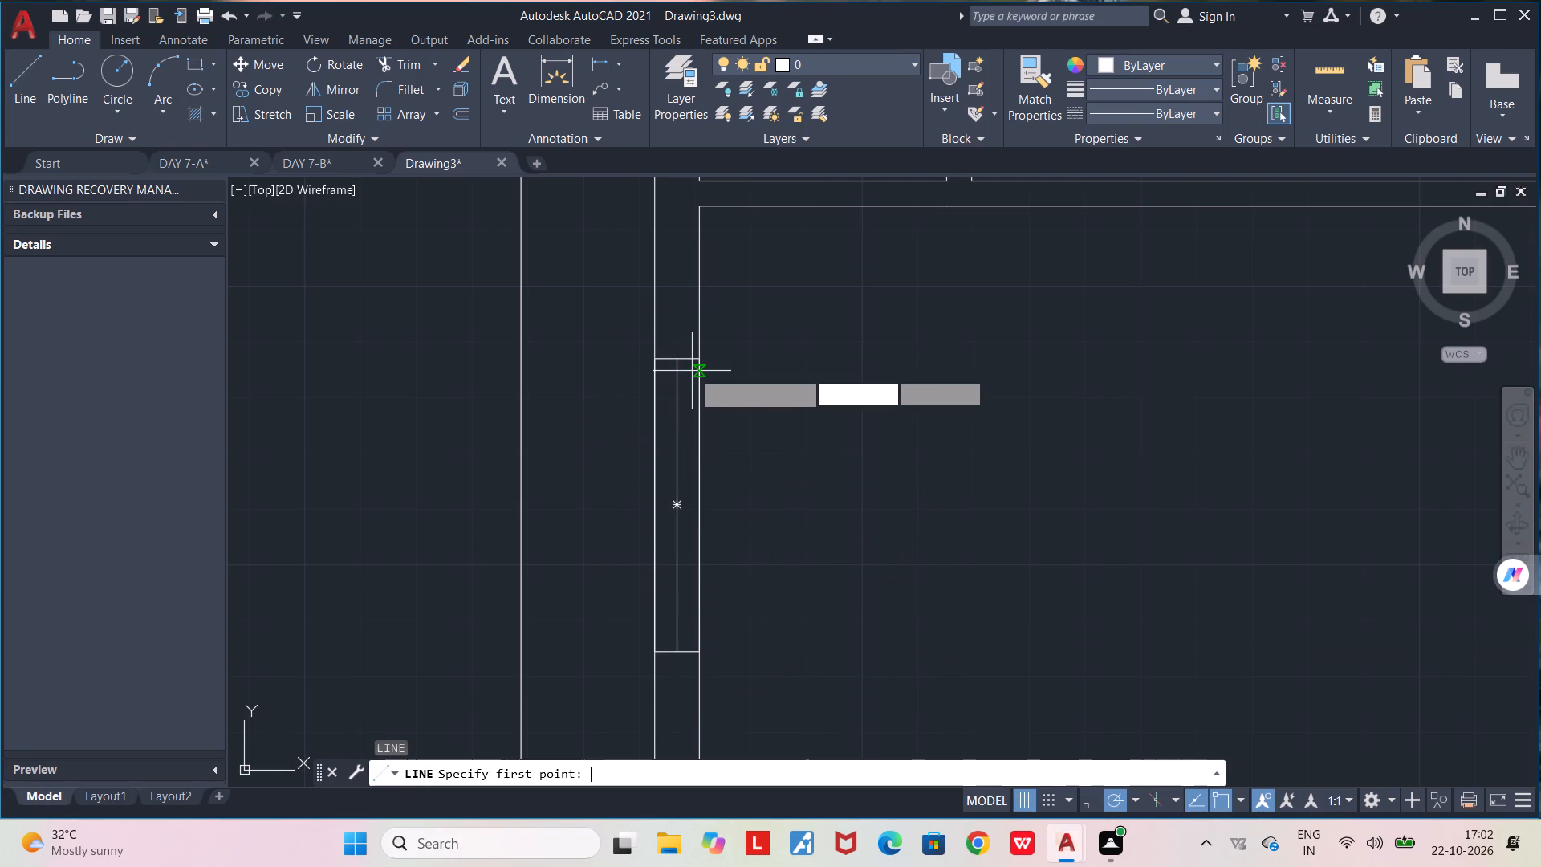
pyautogui.click(688, 360)
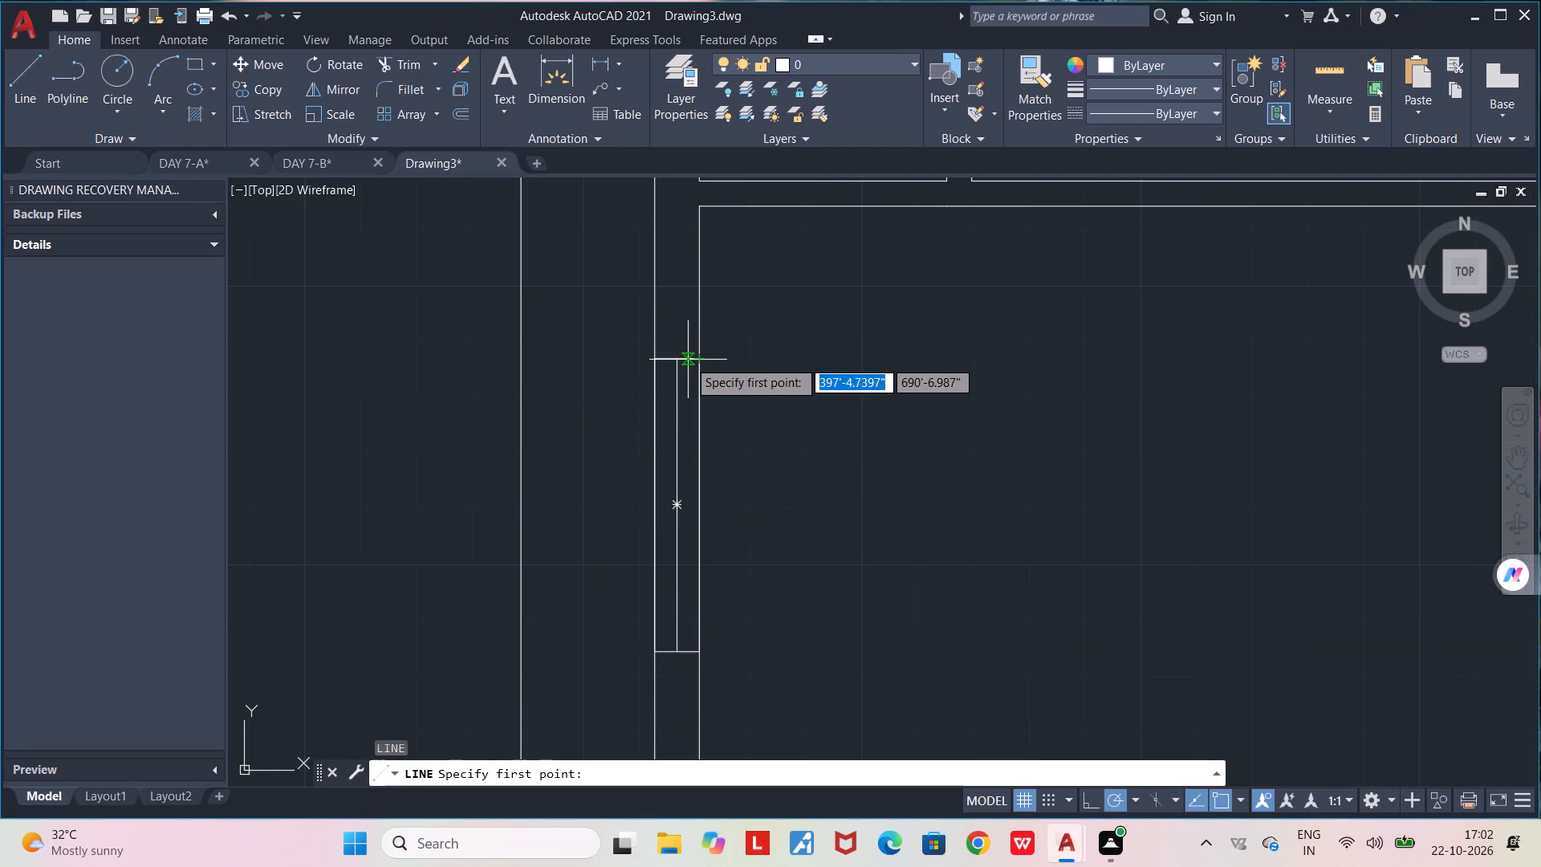
pyautogui.click(688, 653)
pyautogui.press('space')
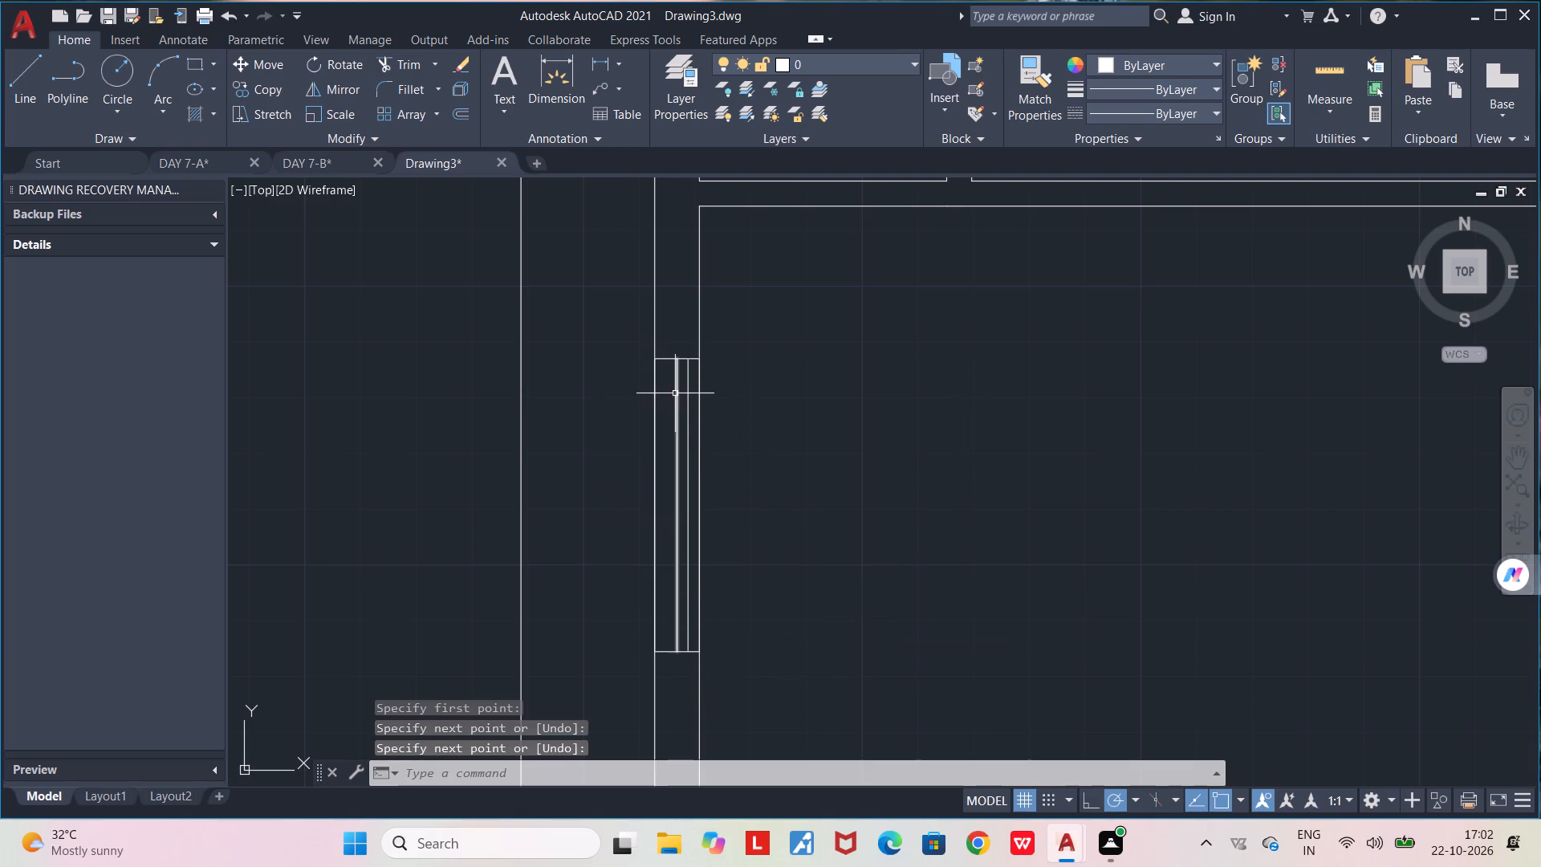
# Draw a vertical glazing line in the bottom-left room's window, between its centre line and the wall's outer face.
pyautogui.press('space')
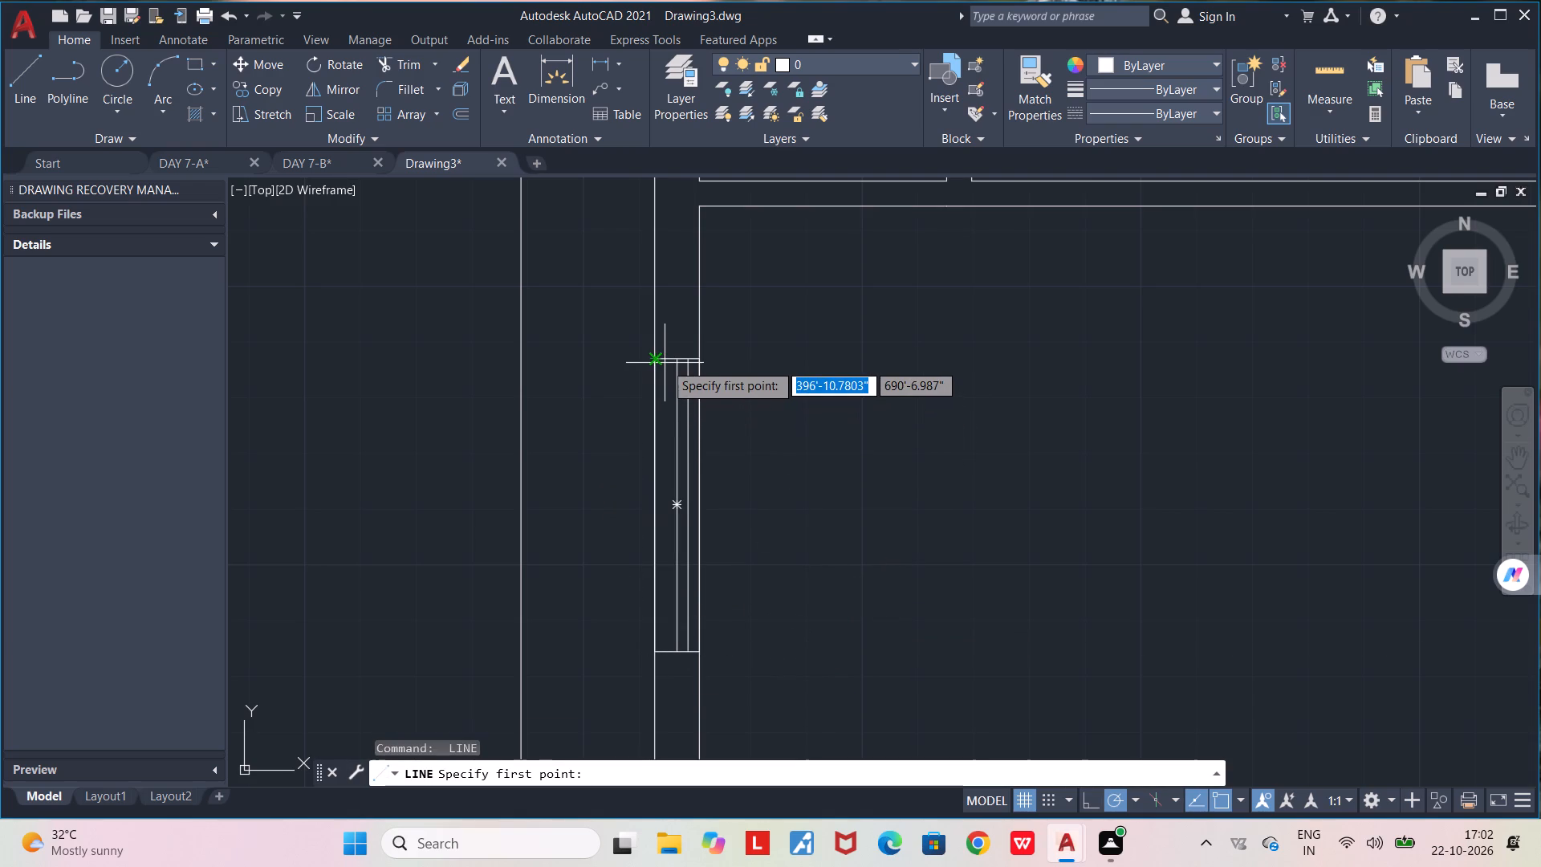
pyautogui.click(666, 360)
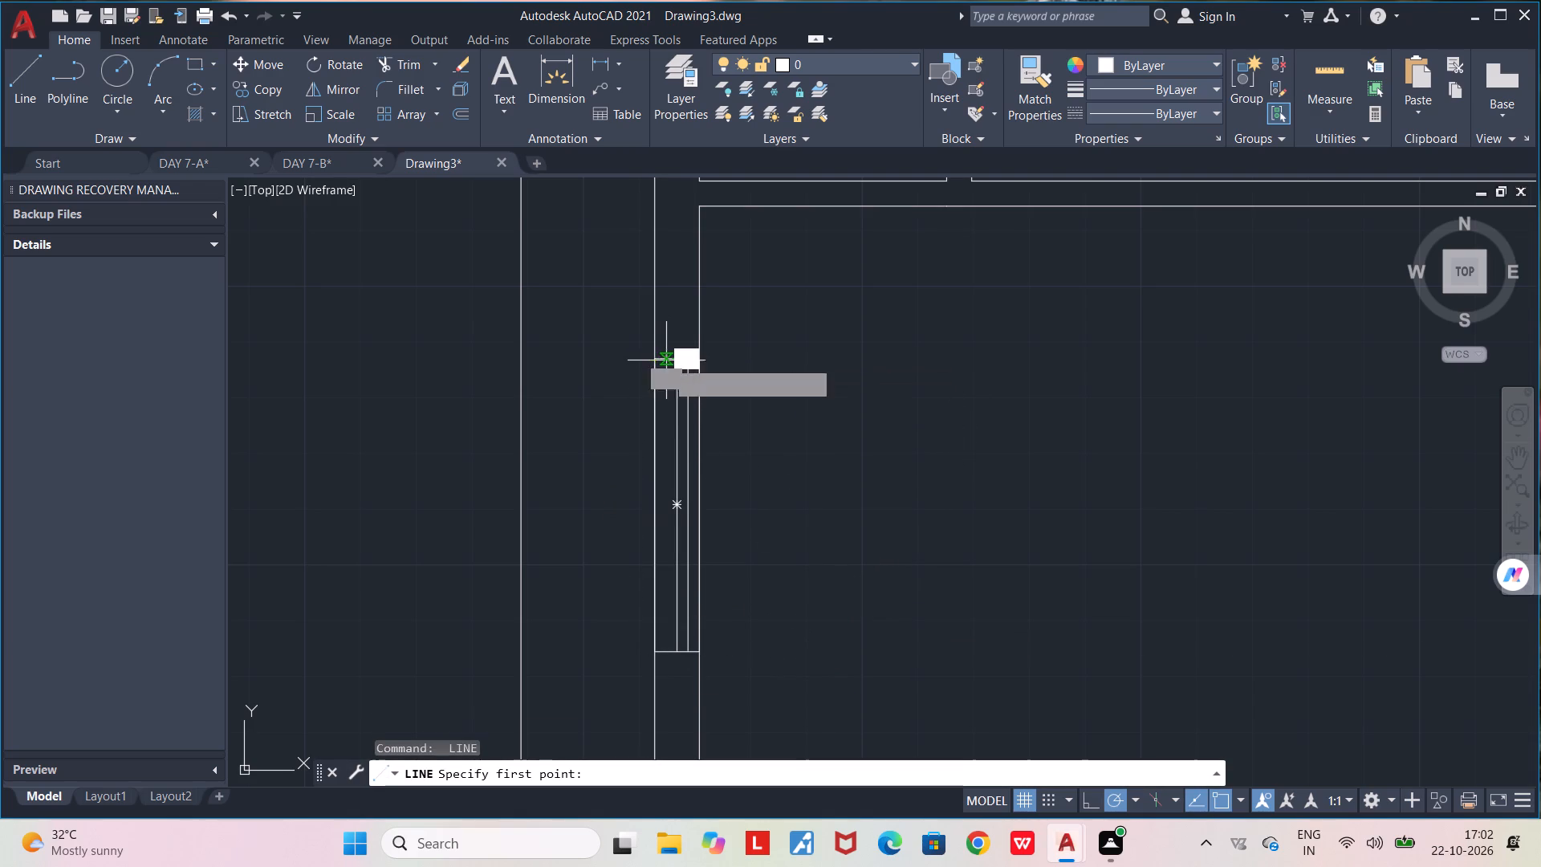
pyautogui.click(668, 649)
pyautogui.press('space')
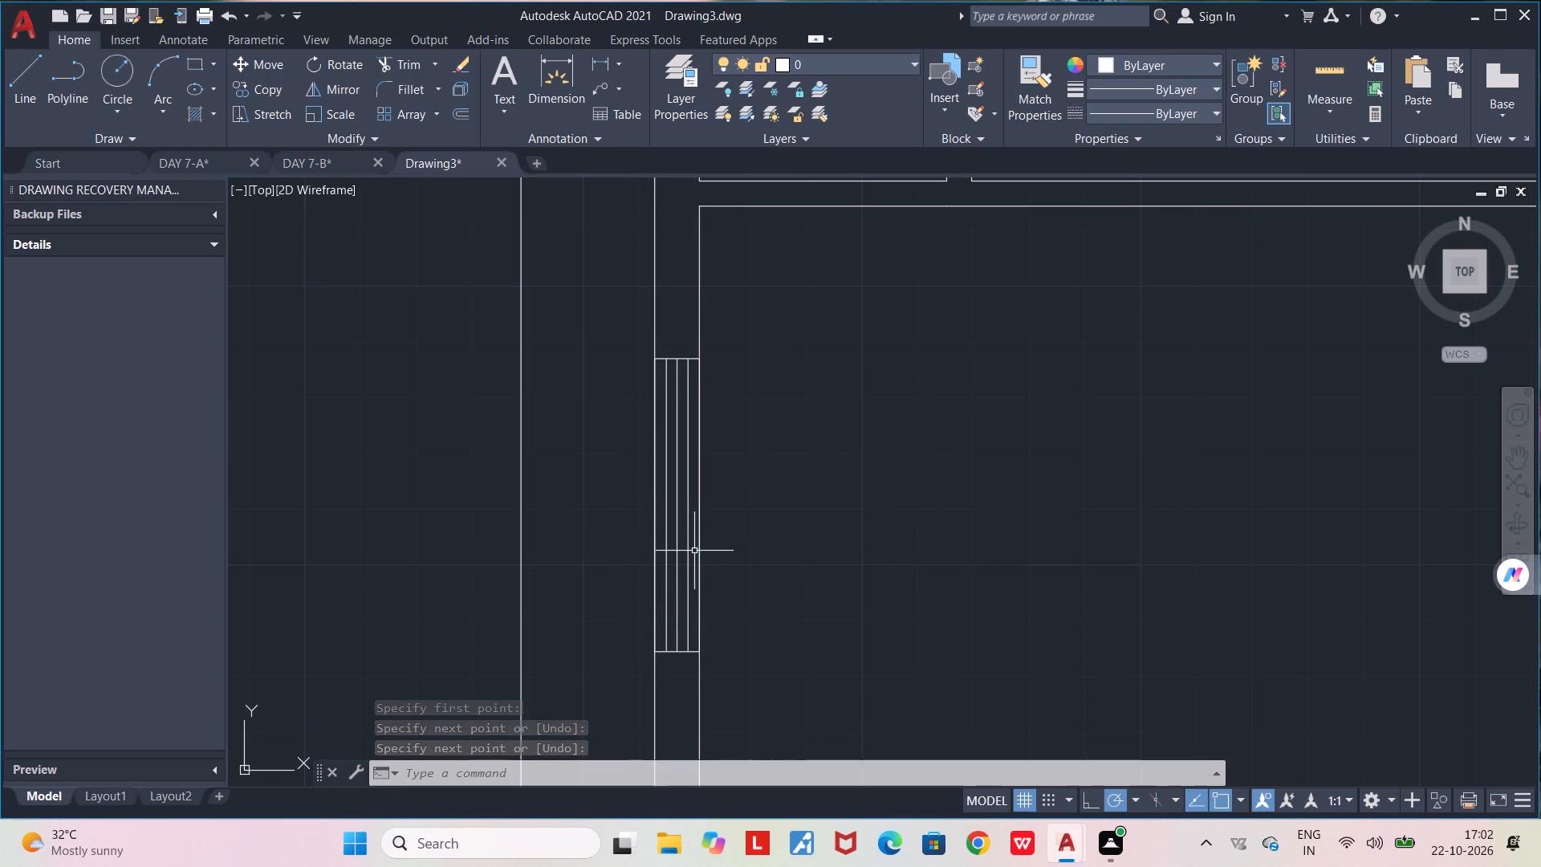
# Extend the bottom-left room's top partition line across the left outer wall, and trim the overshoot at the wall's outer face.
pyautogui.scroll(-1, 817, 542)
pyautogui.moveTo(806, 547); pyautogui.dragTo(619, 411, button='middle')
pyautogui.scroll(-2, 619, 411)
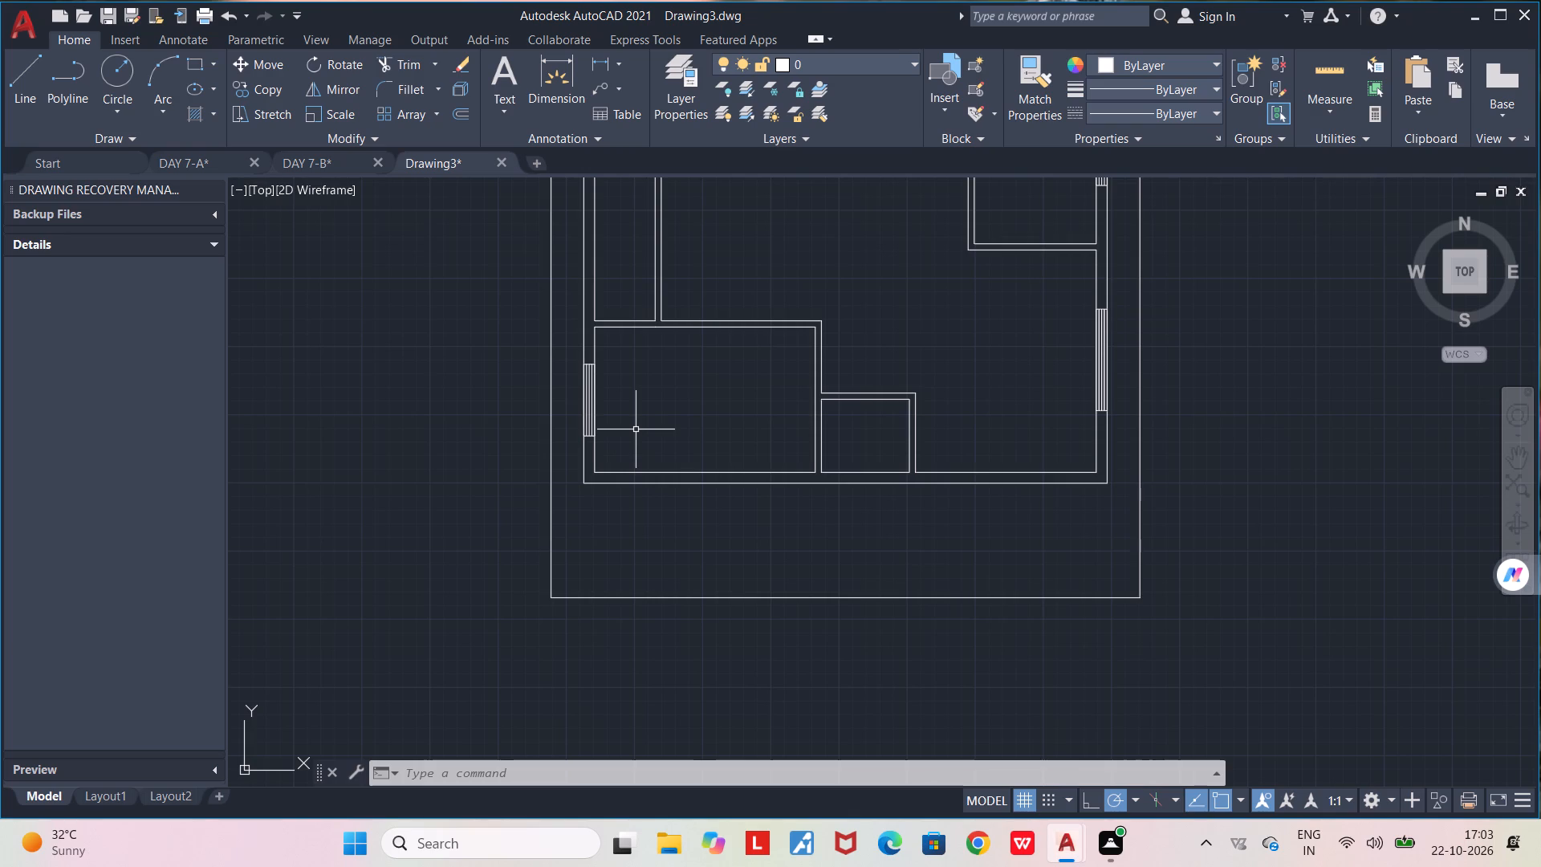
pyautogui.moveTo(646, 383); pyautogui.dragTo(749, 618, button='middle')
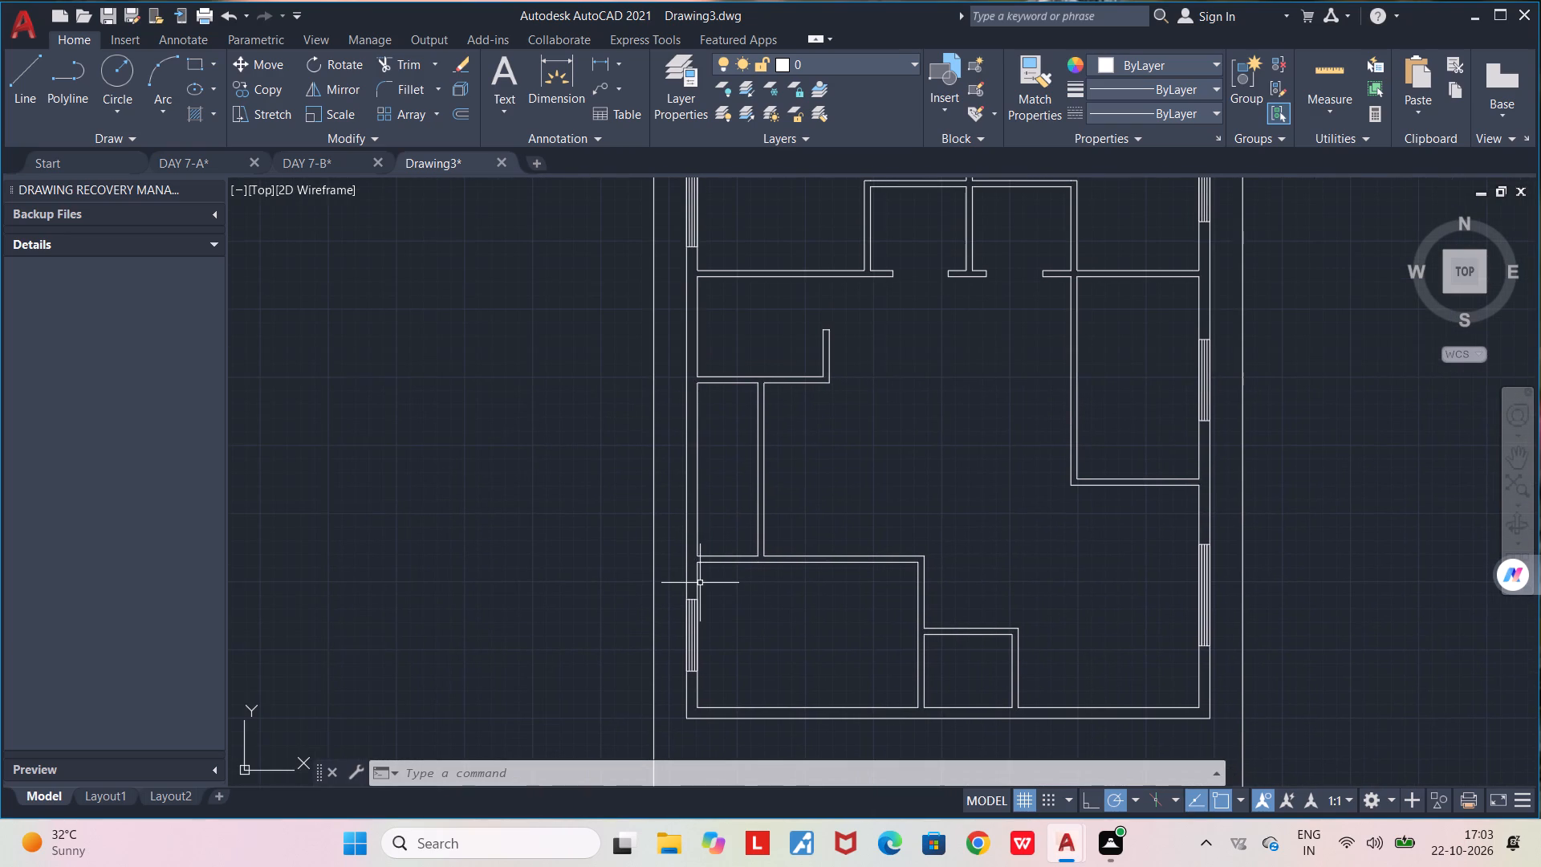
pyautogui.scroll(2, 697, 579)
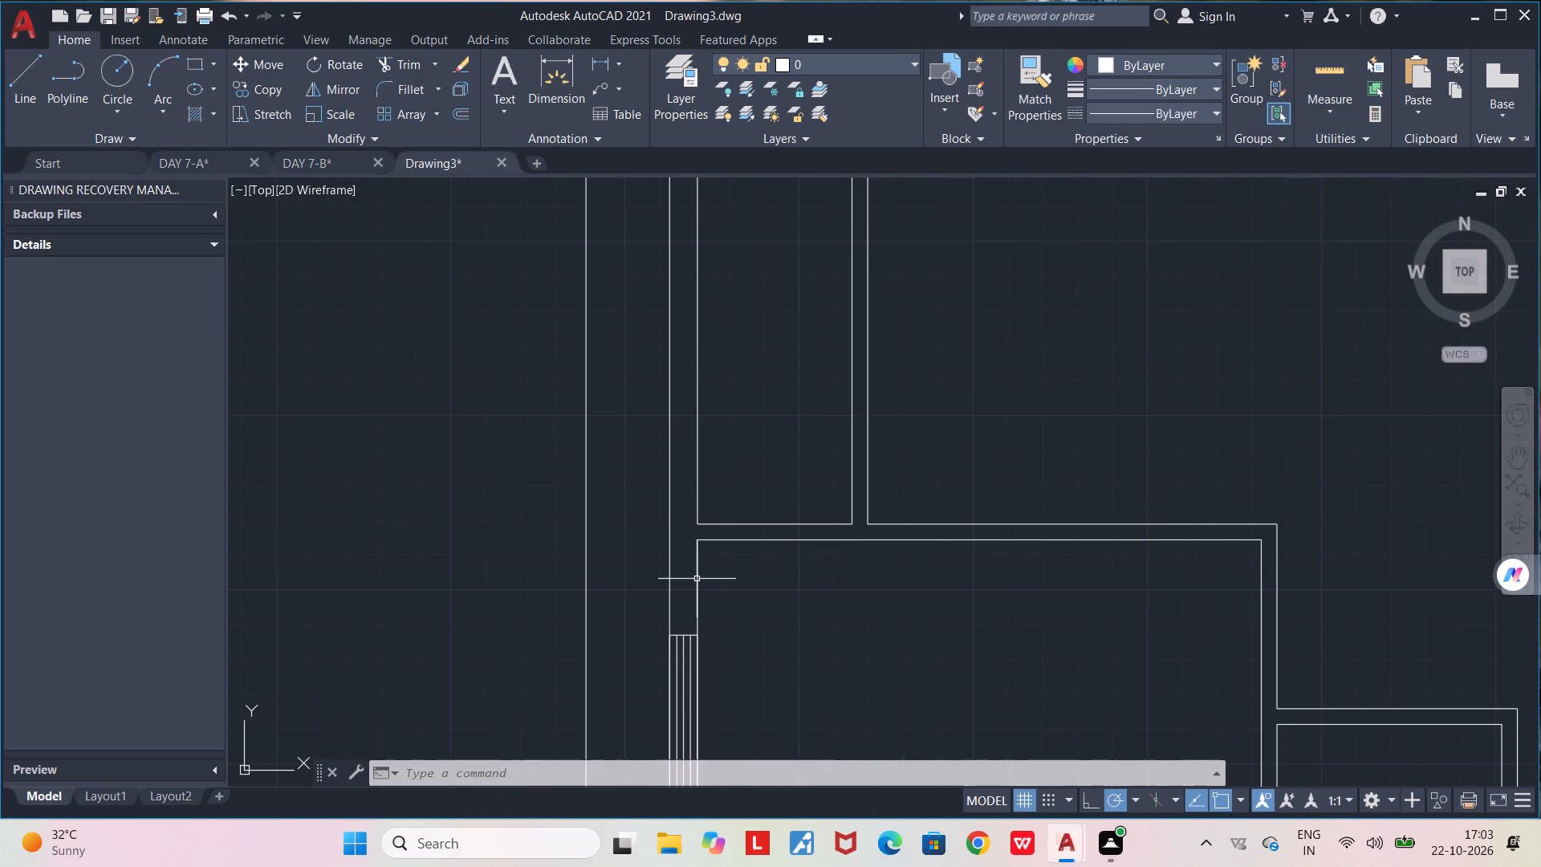
pyautogui.press('l')
pyautogui.press('Return')
pyautogui.scroll(2, 687, 522)
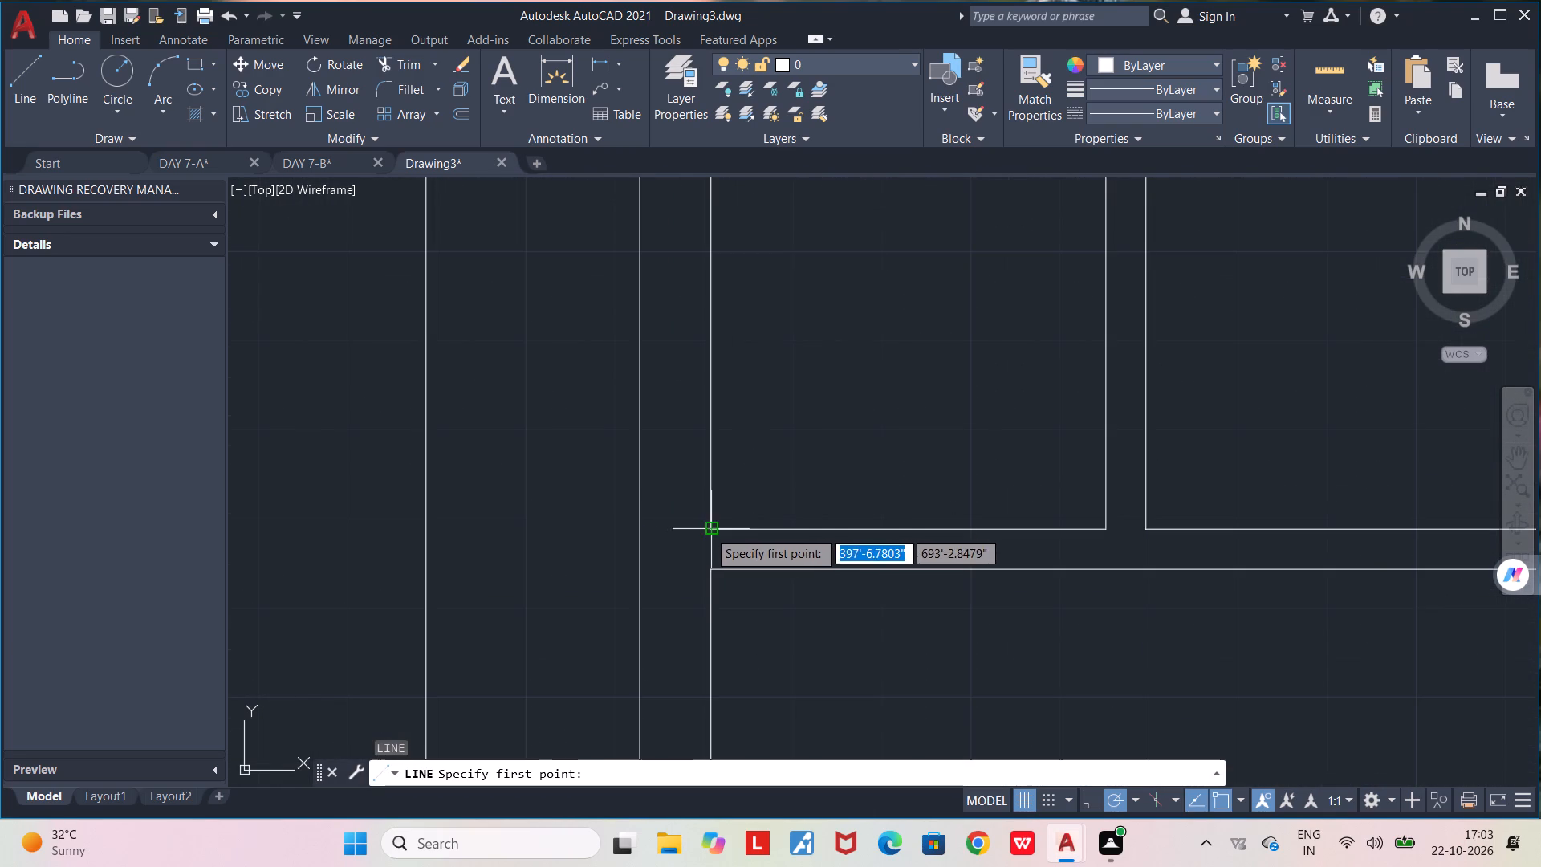
pyautogui.click(708, 531)
pyautogui.click(560, 538)
pyautogui.press('space')
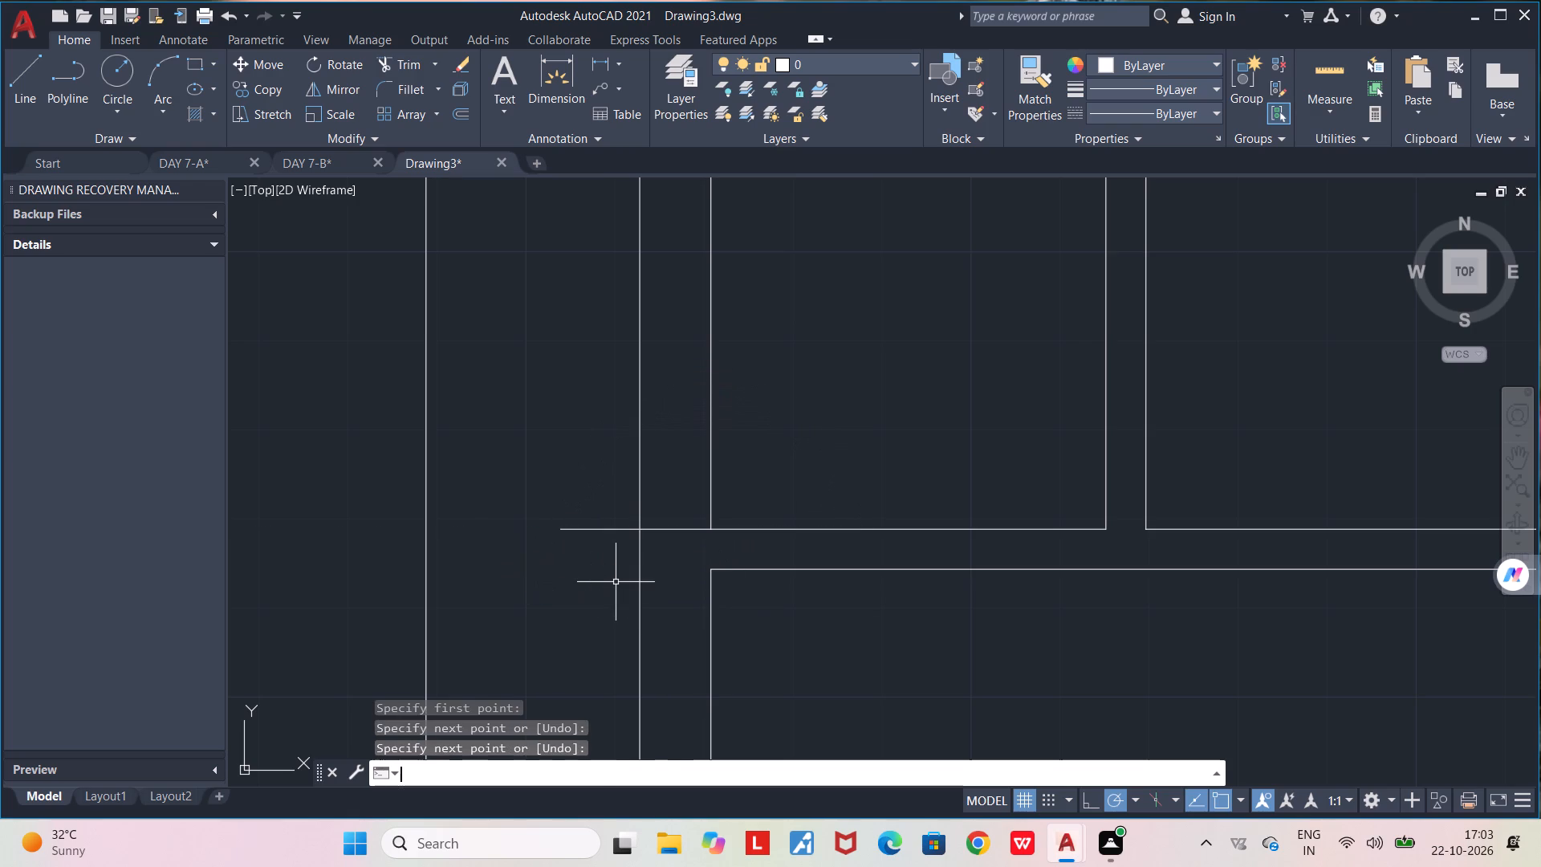
pyautogui.write('TR')
pyautogui.press('Return')
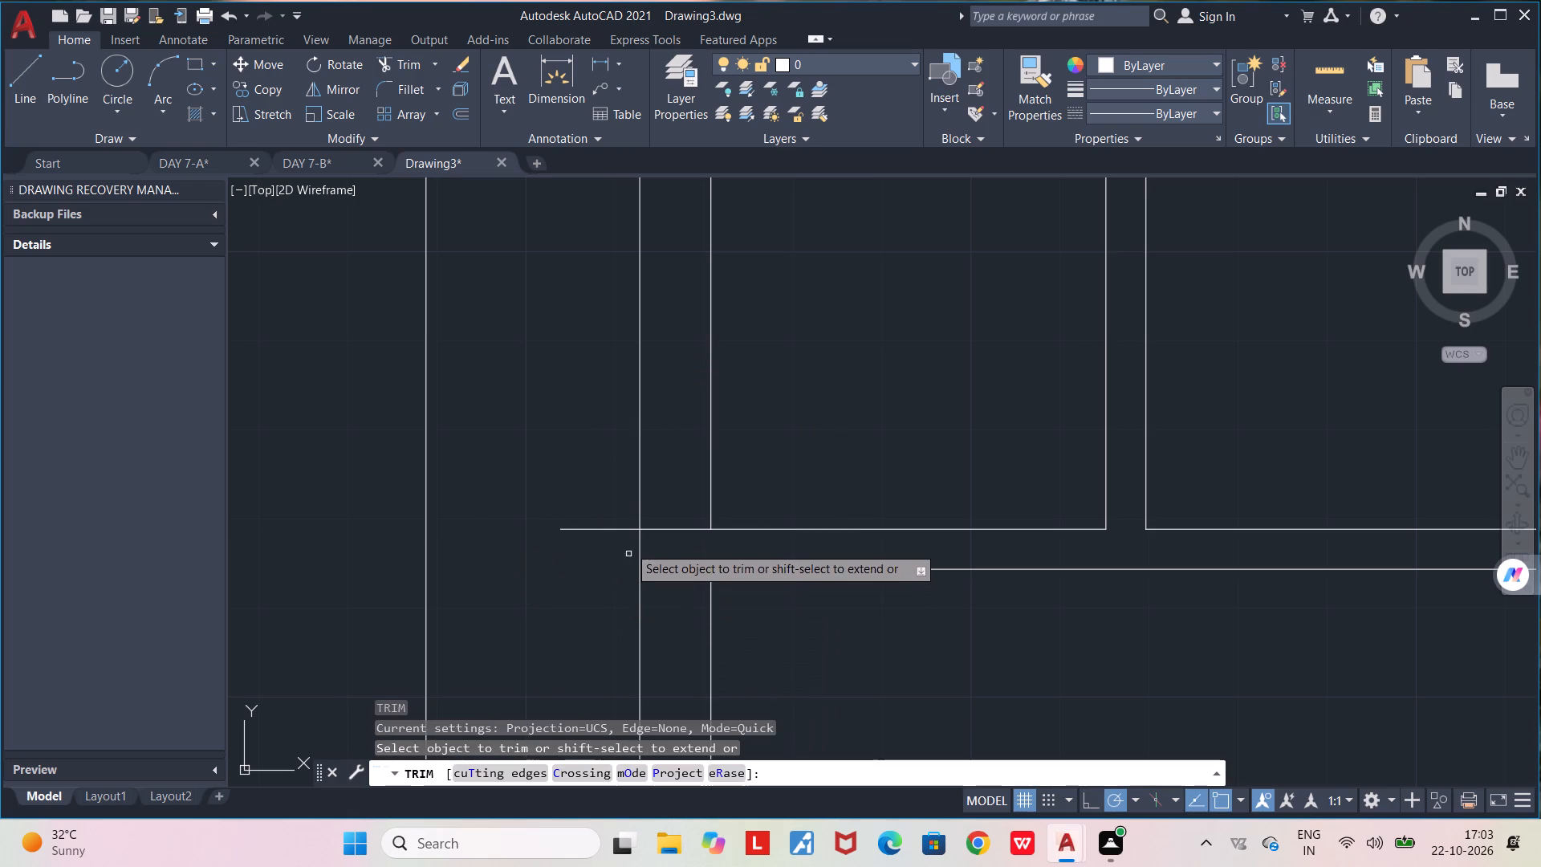
pyautogui.click(613, 527)
pyautogui.scroll(-1, 720, 543)
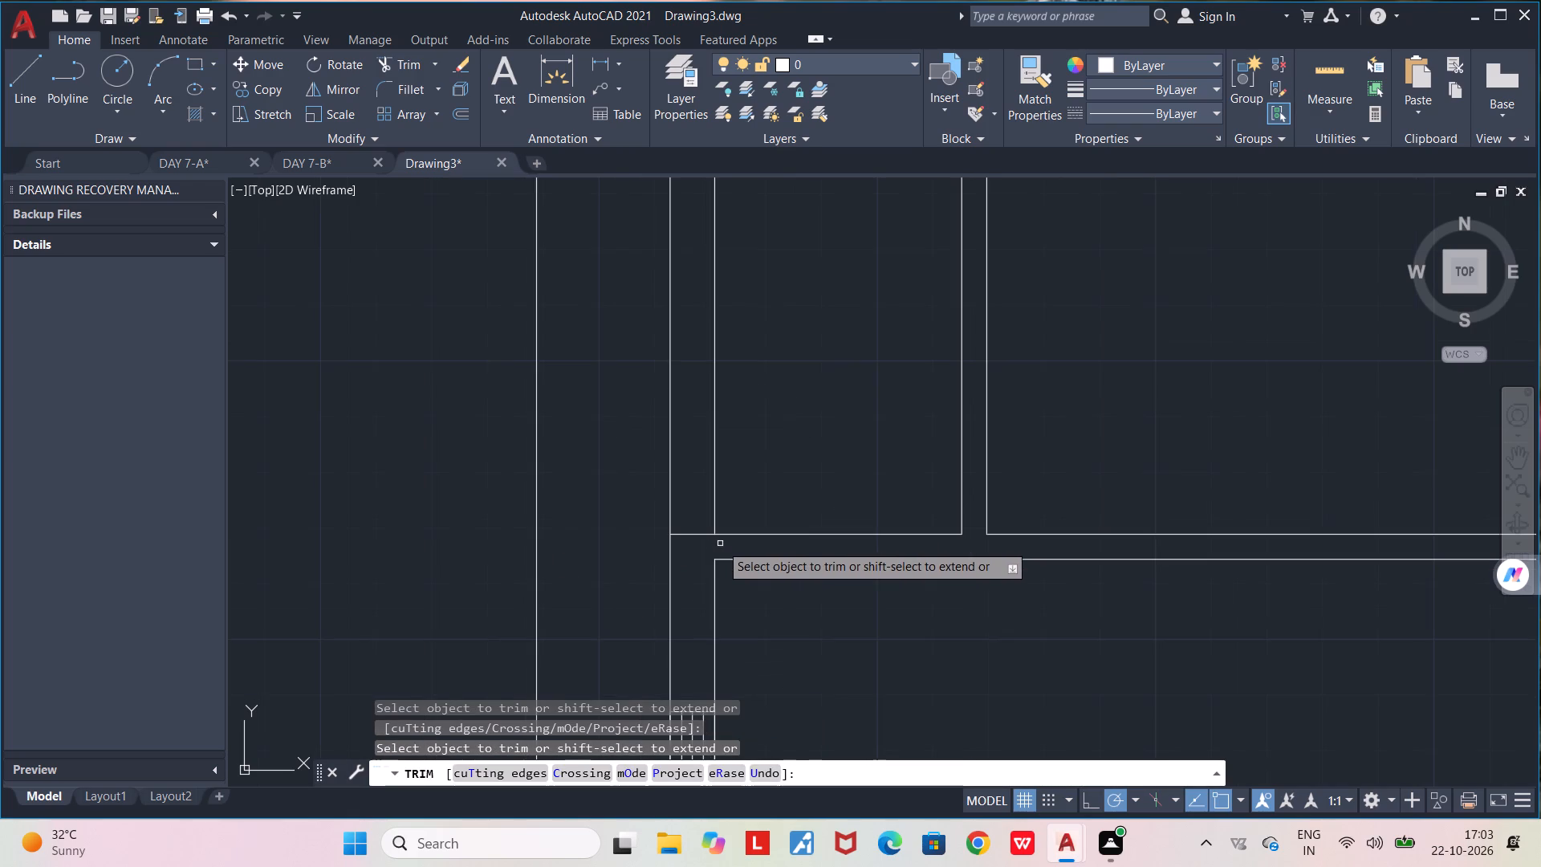
pyautogui.moveTo(792, 385); pyautogui.dragTo(762, 621, button='middle')
pyautogui.scroll(-3, 762, 626)
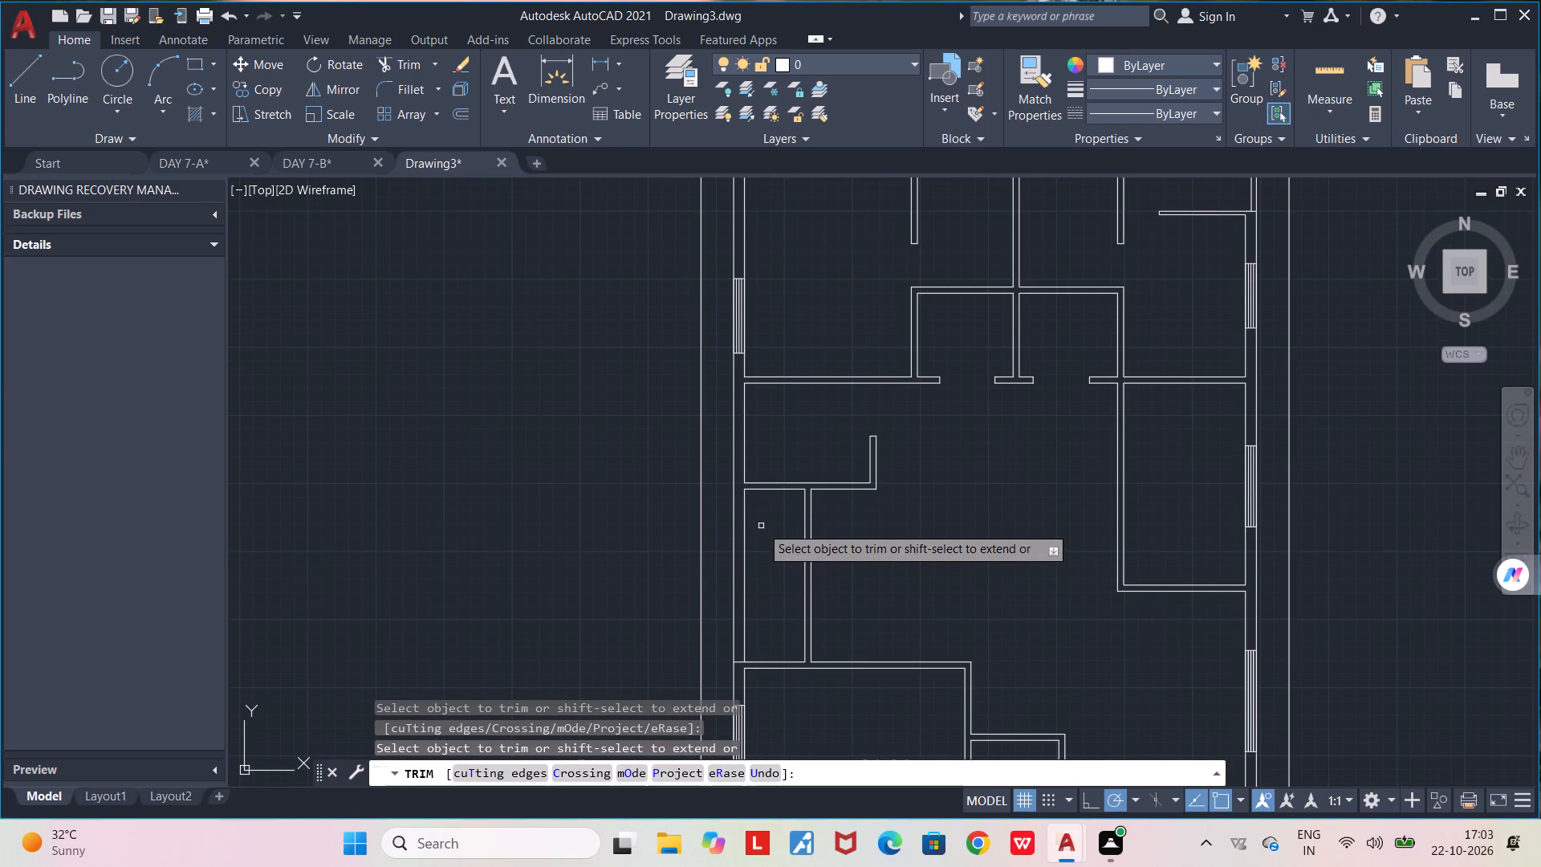
pyautogui.press('space')
# Extend the lower face of the next partition above across the left outer wall, and trim the overshoot at the outer face.
pyautogui.press('l')
pyautogui.press('Return')
pyautogui.scroll(1, 752, 486)
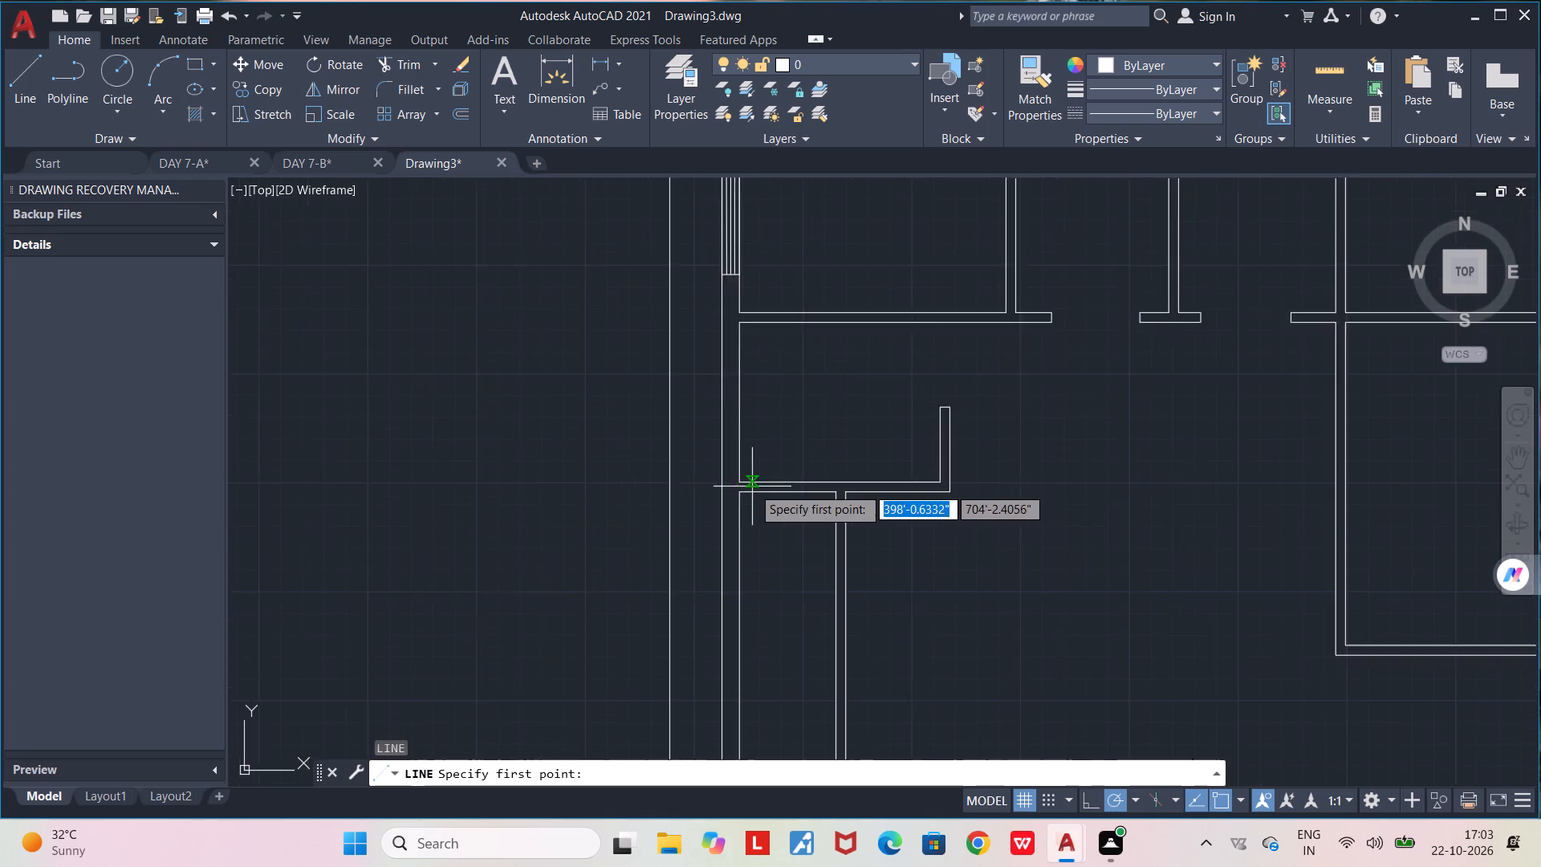
pyautogui.scroll(1, 752, 486)
pyautogui.click(734, 499)
pyautogui.click(689, 500)
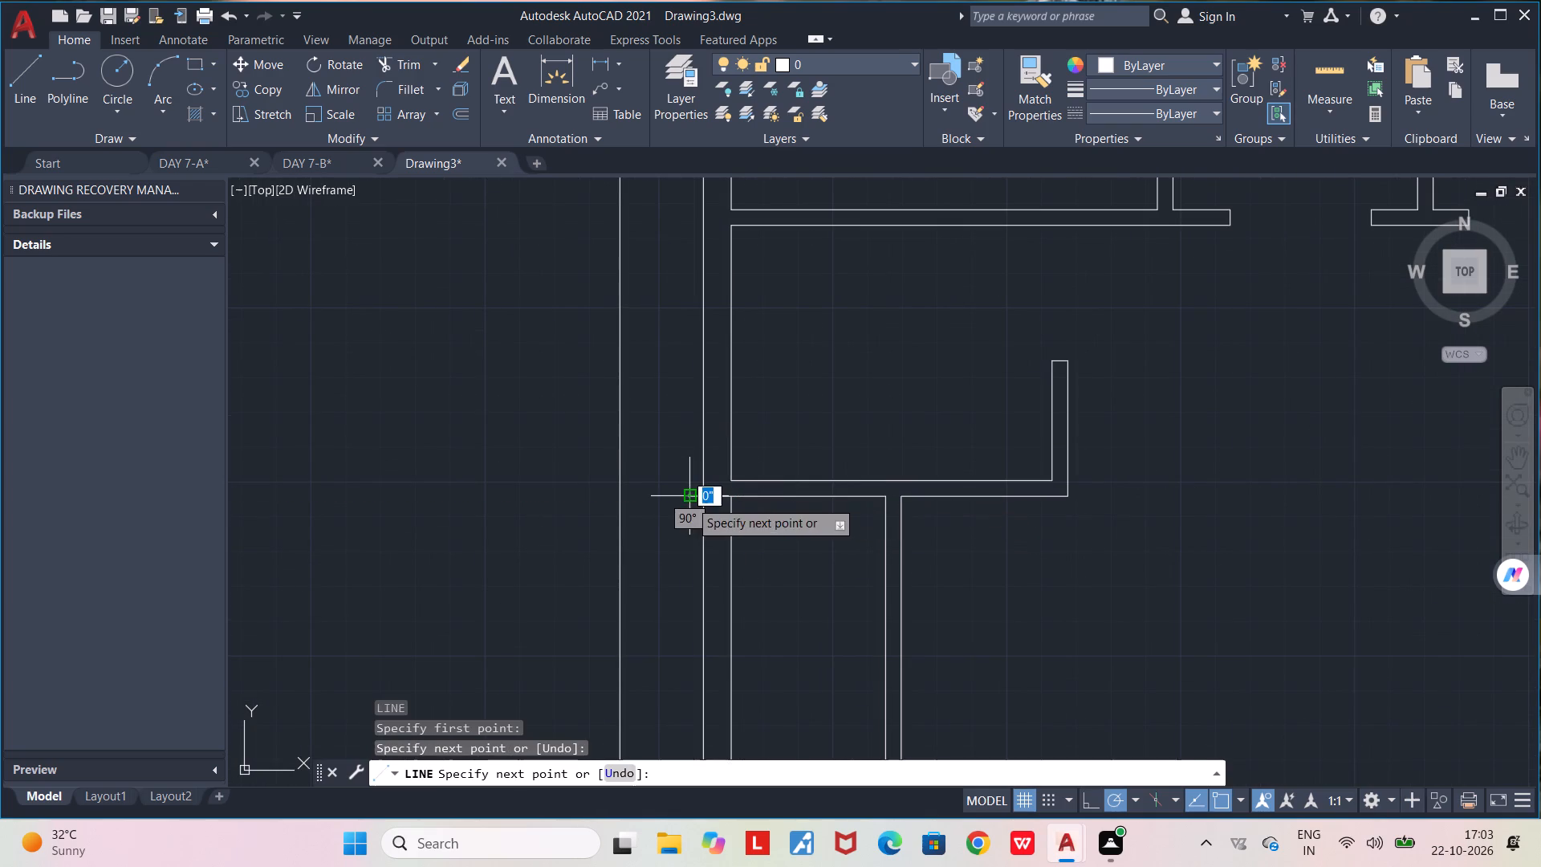
pyautogui.press('space')
pyautogui.write('TR')
pyautogui.press('Return')
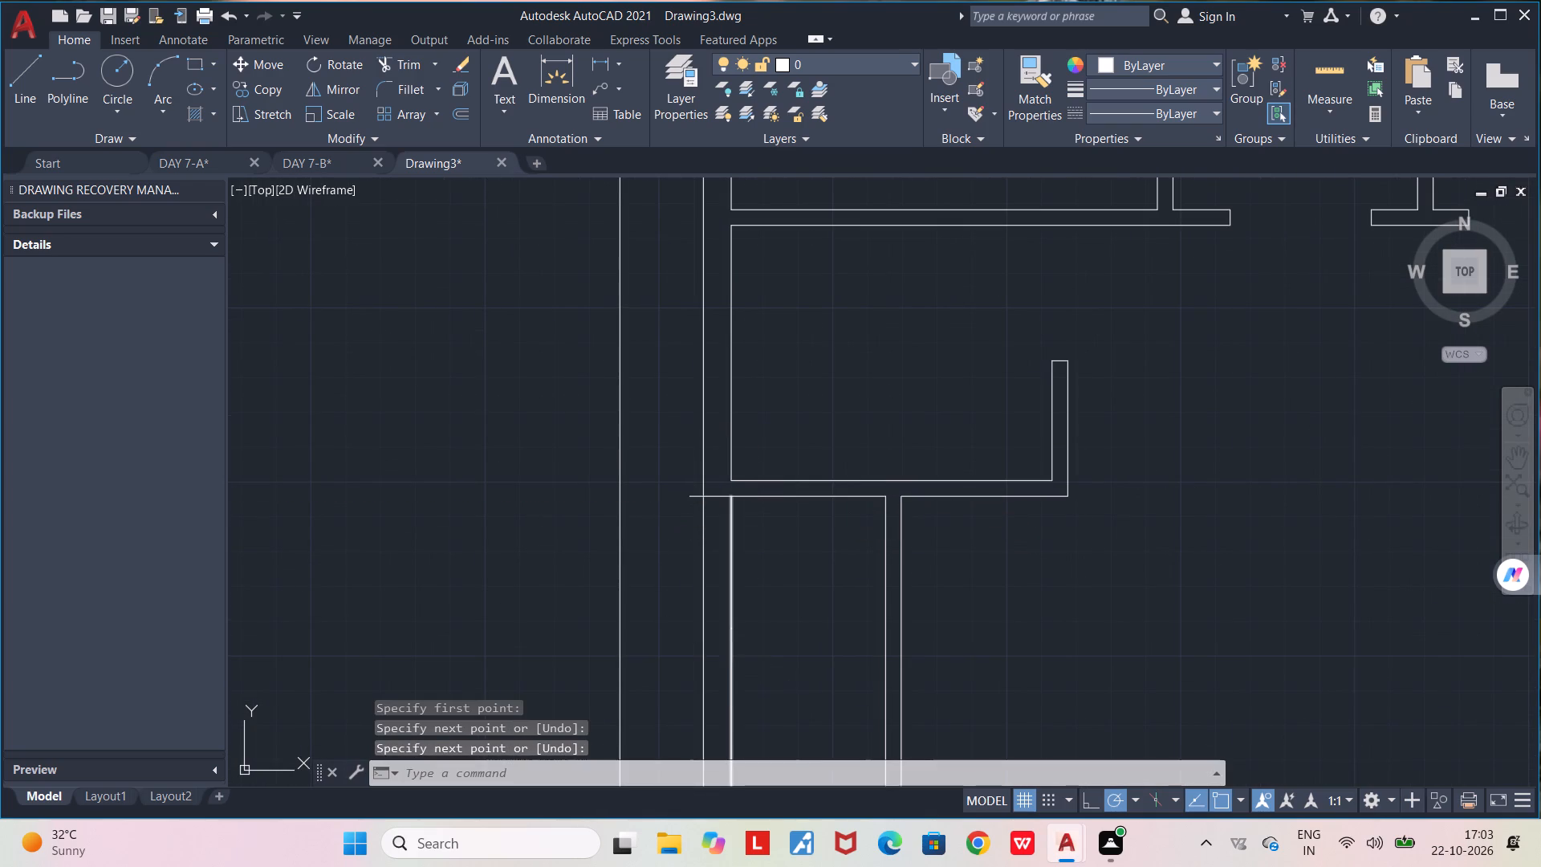
pyautogui.click(693, 495)
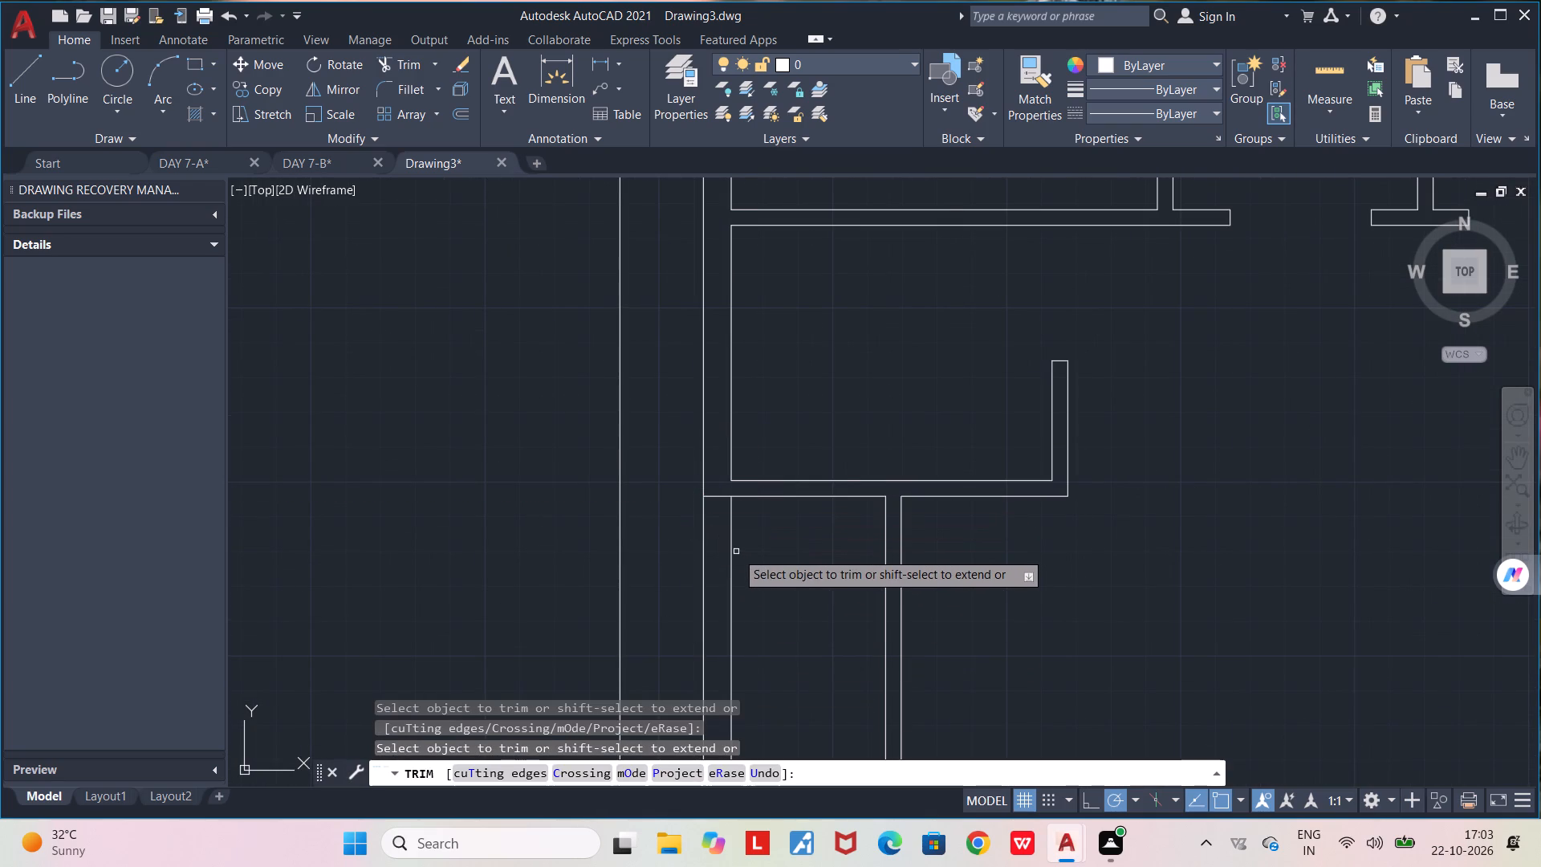
# Trim away the left outer wall's inner face between the two extended partition lines.
pyautogui.click(731, 549)
pyautogui.moveTo(772, 606); pyautogui.dragTo(779, 424, button='middle')
pyautogui.scroll(-2, 786, 417)
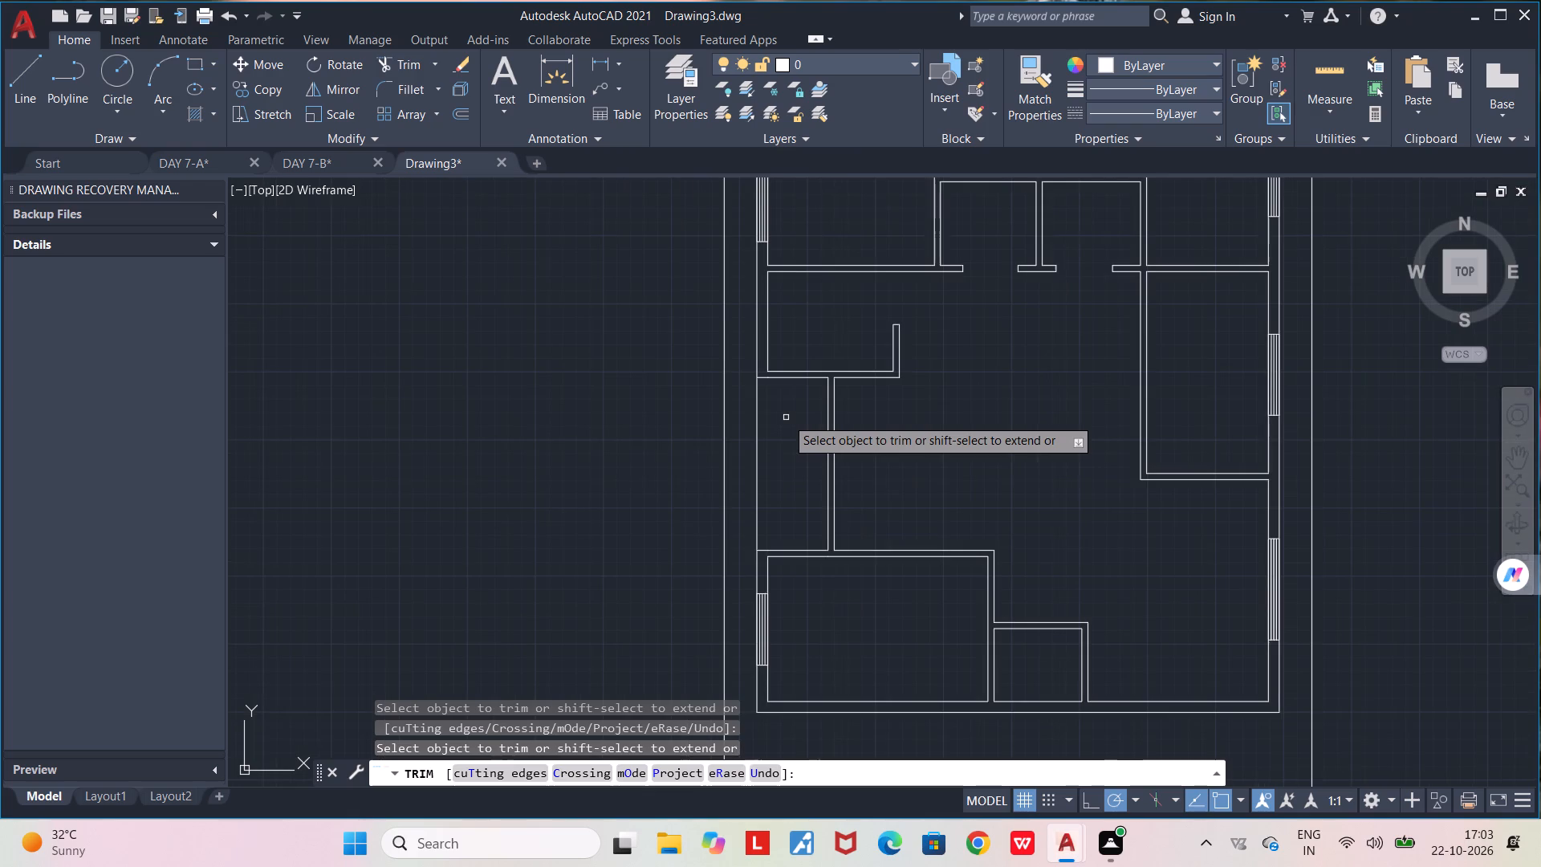
pyautogui.press('BackSpace')
pyautogui.press('Escape')
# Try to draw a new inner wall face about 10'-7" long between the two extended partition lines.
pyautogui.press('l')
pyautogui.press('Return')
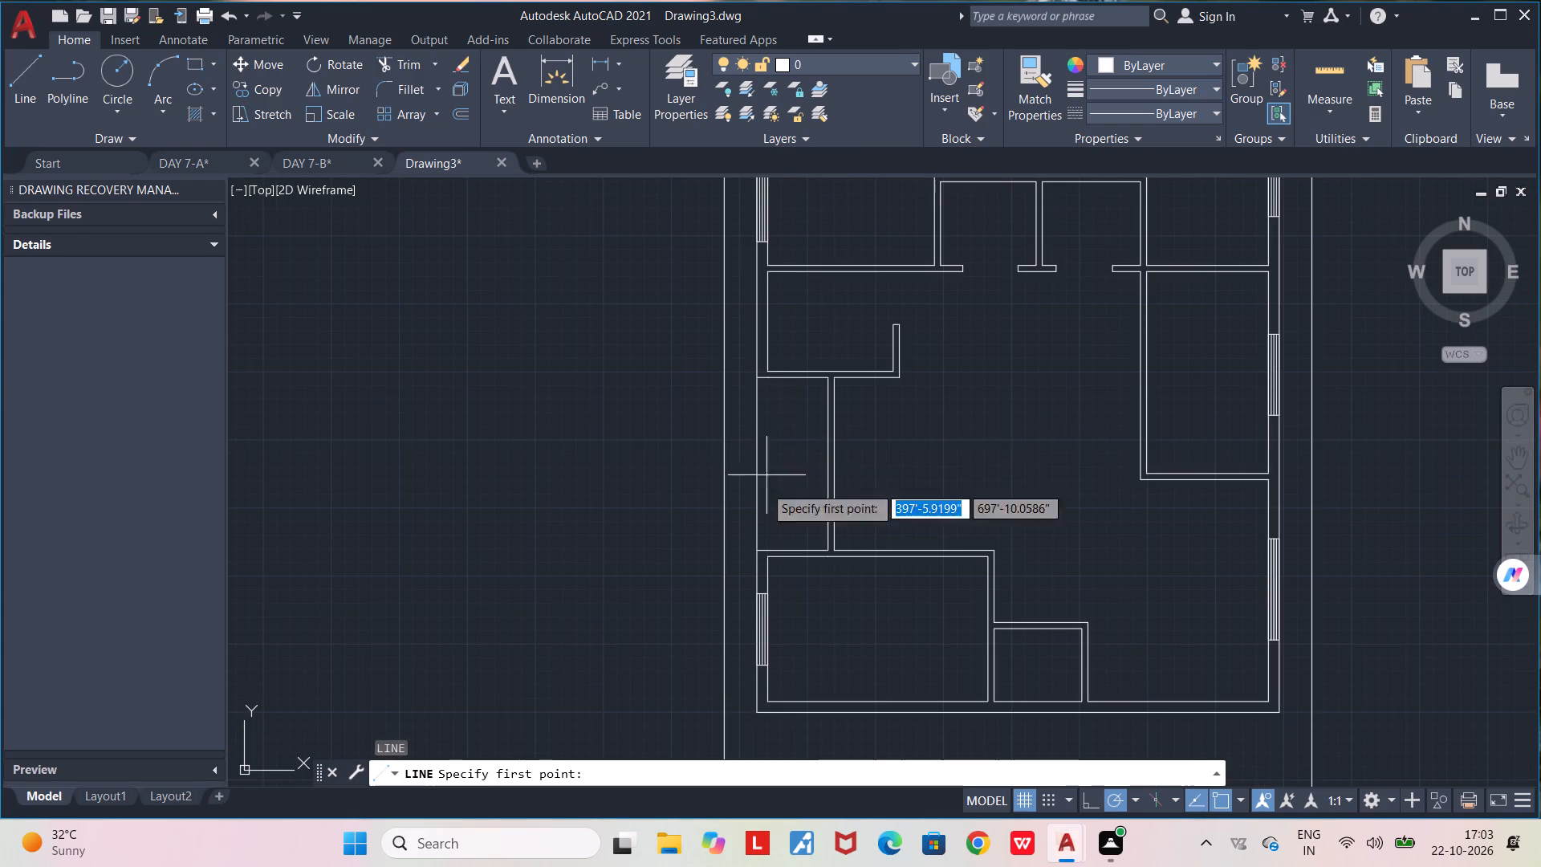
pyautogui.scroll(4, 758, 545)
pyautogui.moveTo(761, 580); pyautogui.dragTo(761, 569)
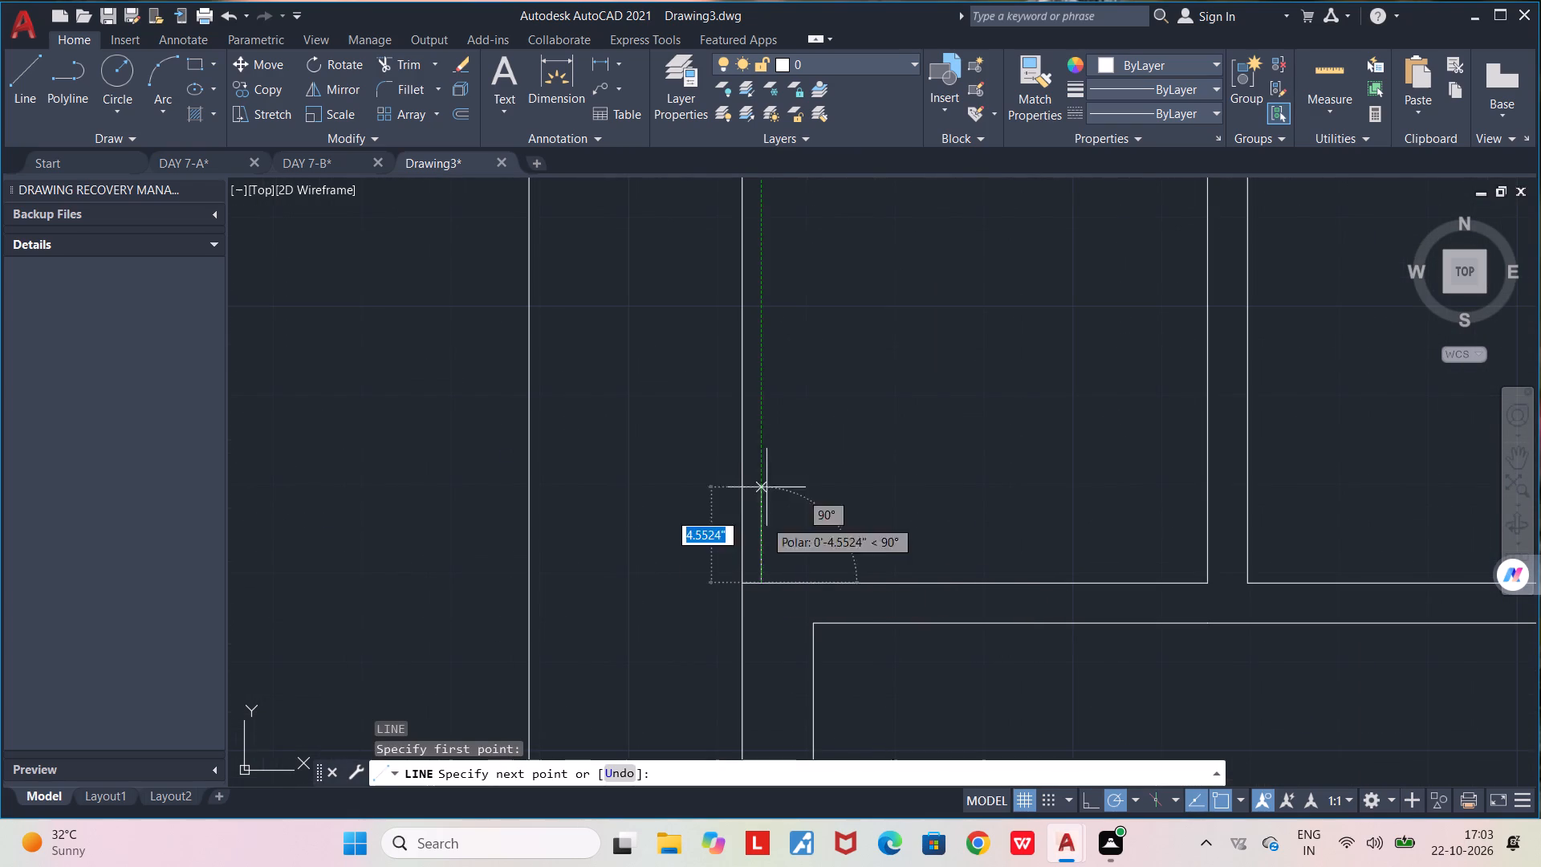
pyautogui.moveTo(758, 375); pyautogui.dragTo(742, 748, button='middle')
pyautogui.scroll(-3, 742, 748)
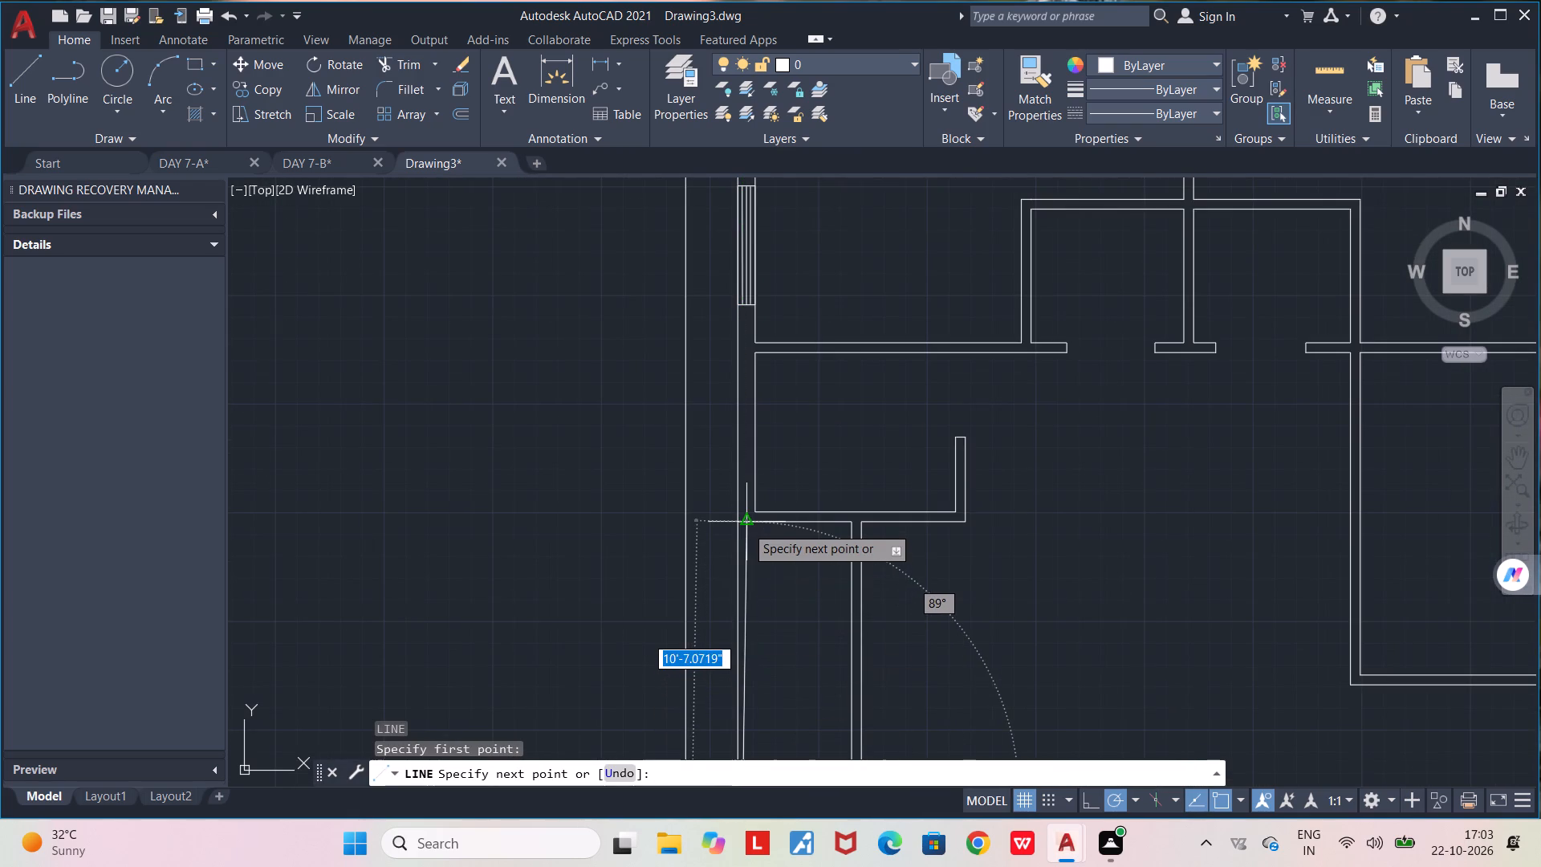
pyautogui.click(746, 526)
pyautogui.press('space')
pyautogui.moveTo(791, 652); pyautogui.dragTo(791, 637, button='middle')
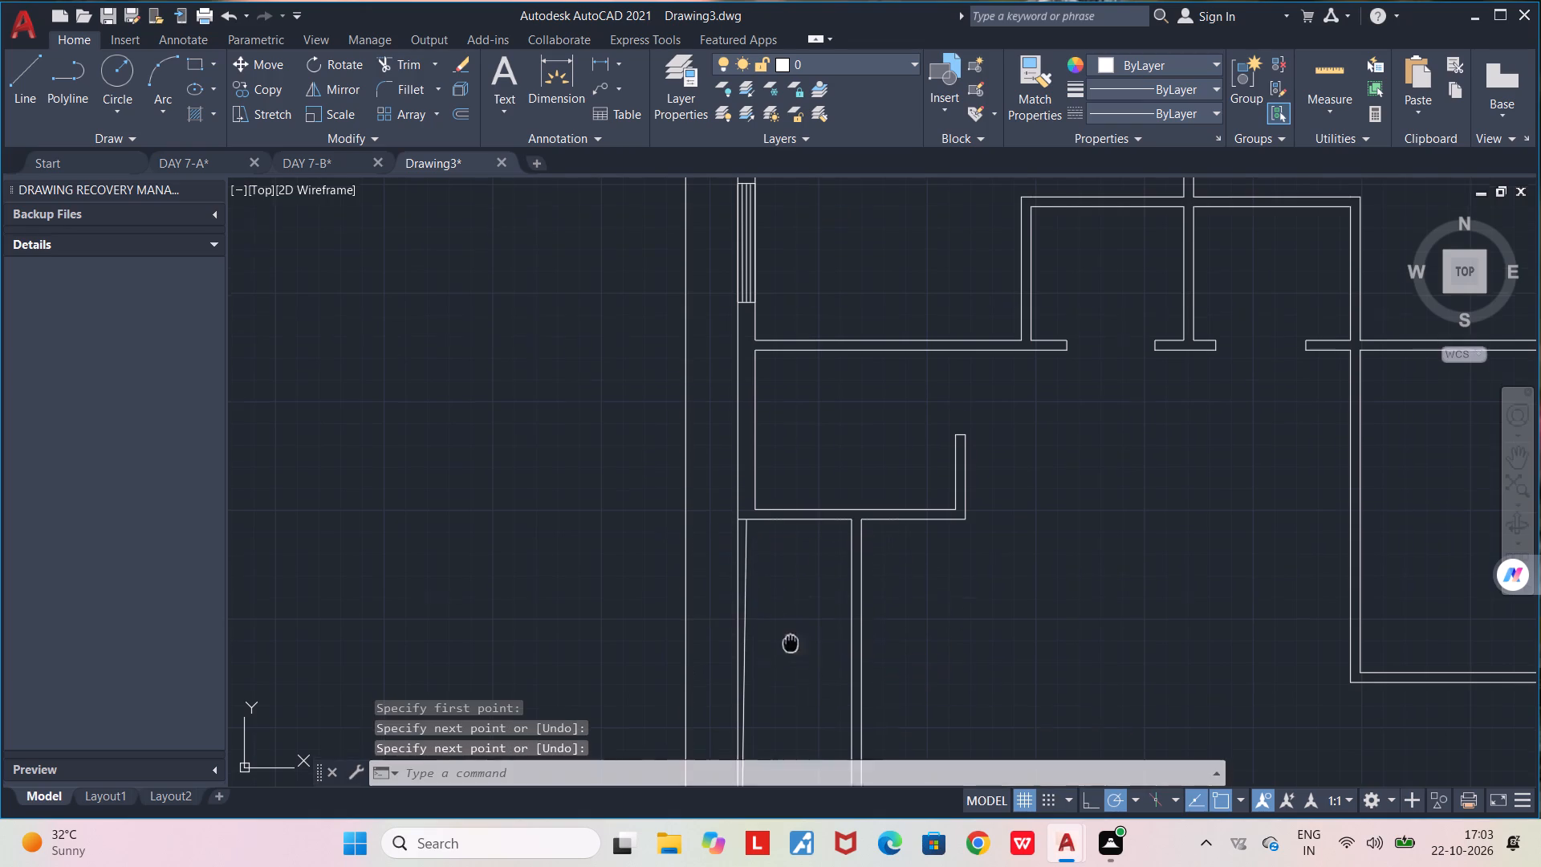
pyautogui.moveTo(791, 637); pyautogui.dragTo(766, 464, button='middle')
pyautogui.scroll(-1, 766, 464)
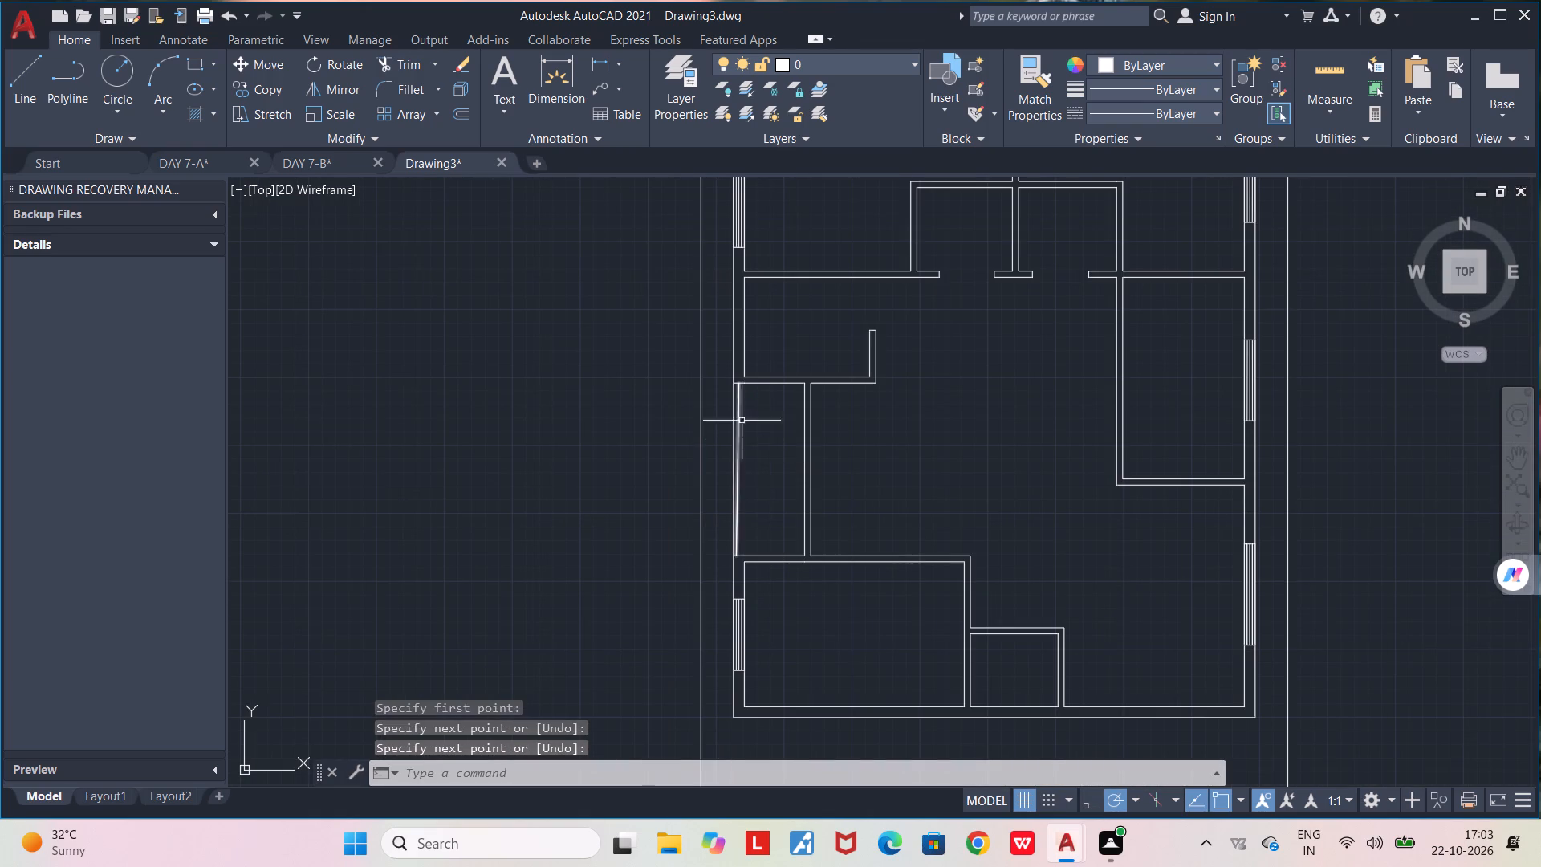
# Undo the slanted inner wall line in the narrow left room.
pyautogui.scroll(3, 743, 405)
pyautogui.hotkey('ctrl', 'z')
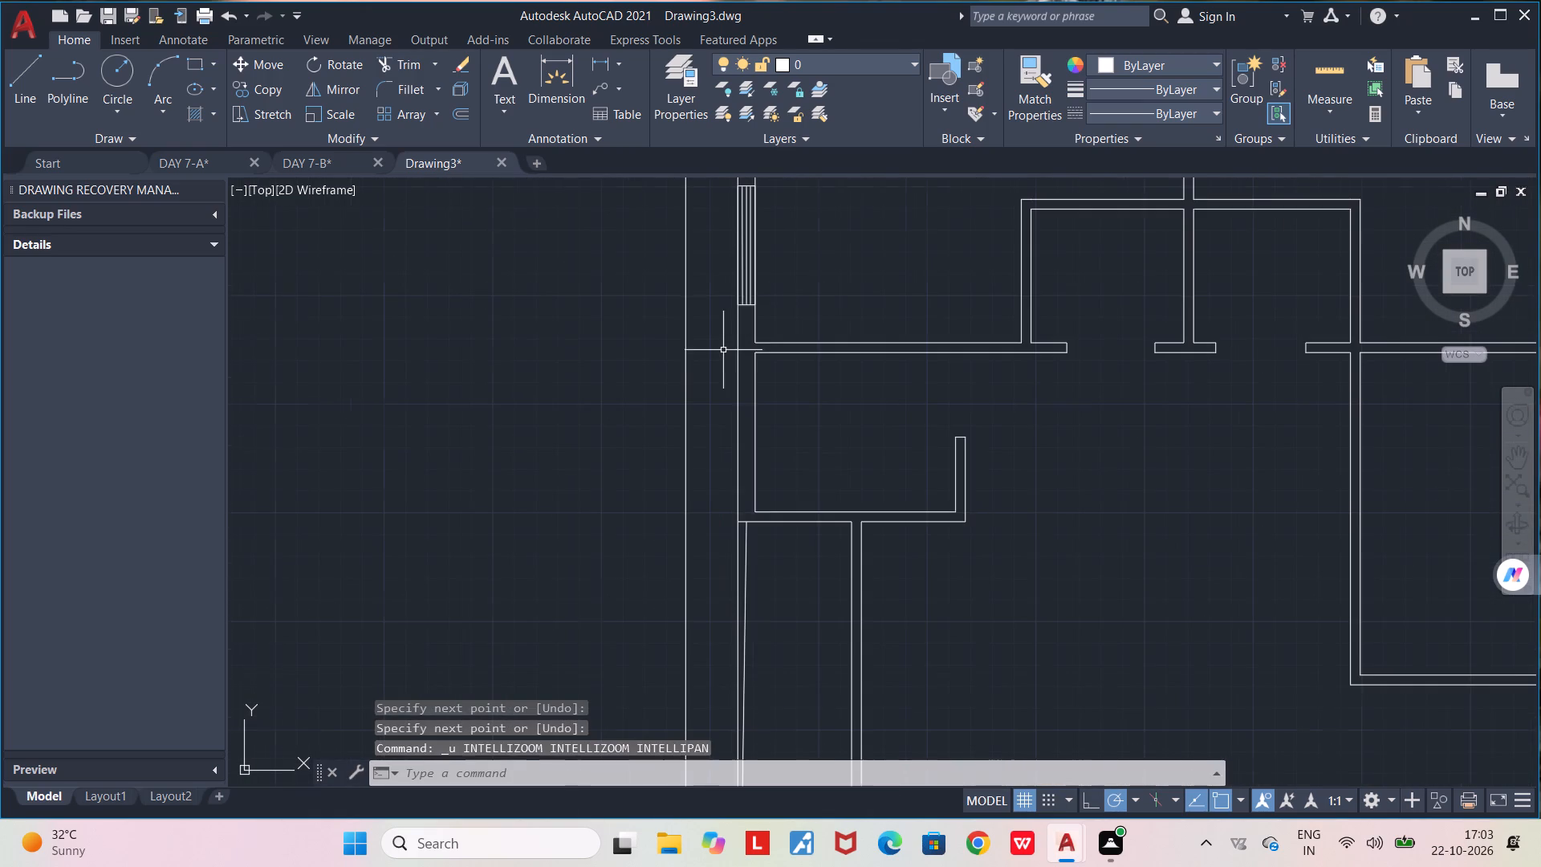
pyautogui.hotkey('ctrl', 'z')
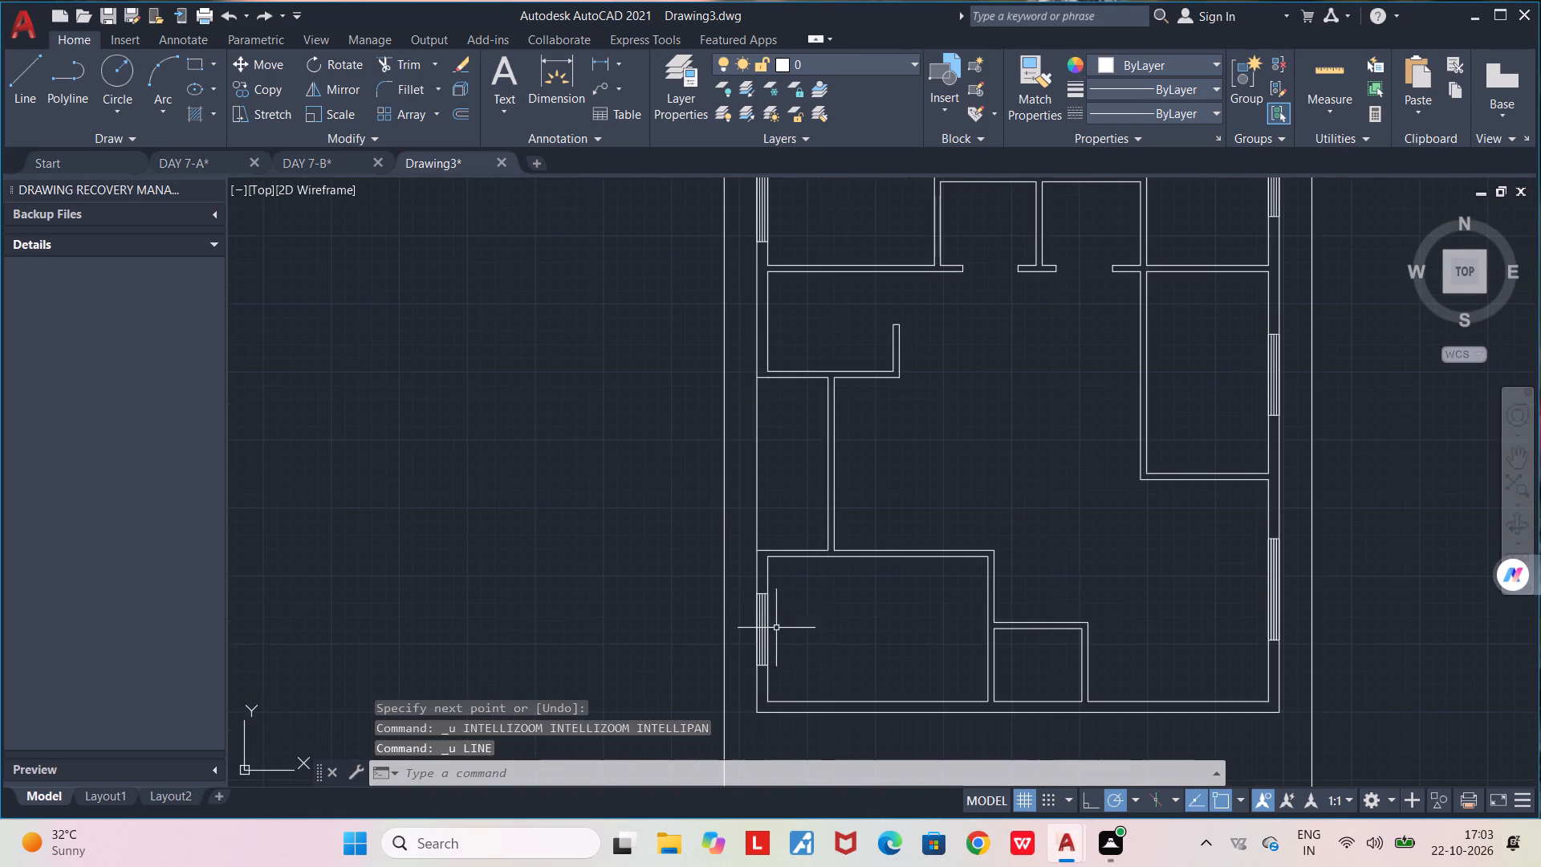
# Draw a vertical inner wall face midway through the left wall's thickness, from the lower extended partition line to the upper one.
pyautogui.scroll(1, 765, 474)
pyautogui.moveTo(765, 474); pyautogui.dragTo(766, 588, button='middle')
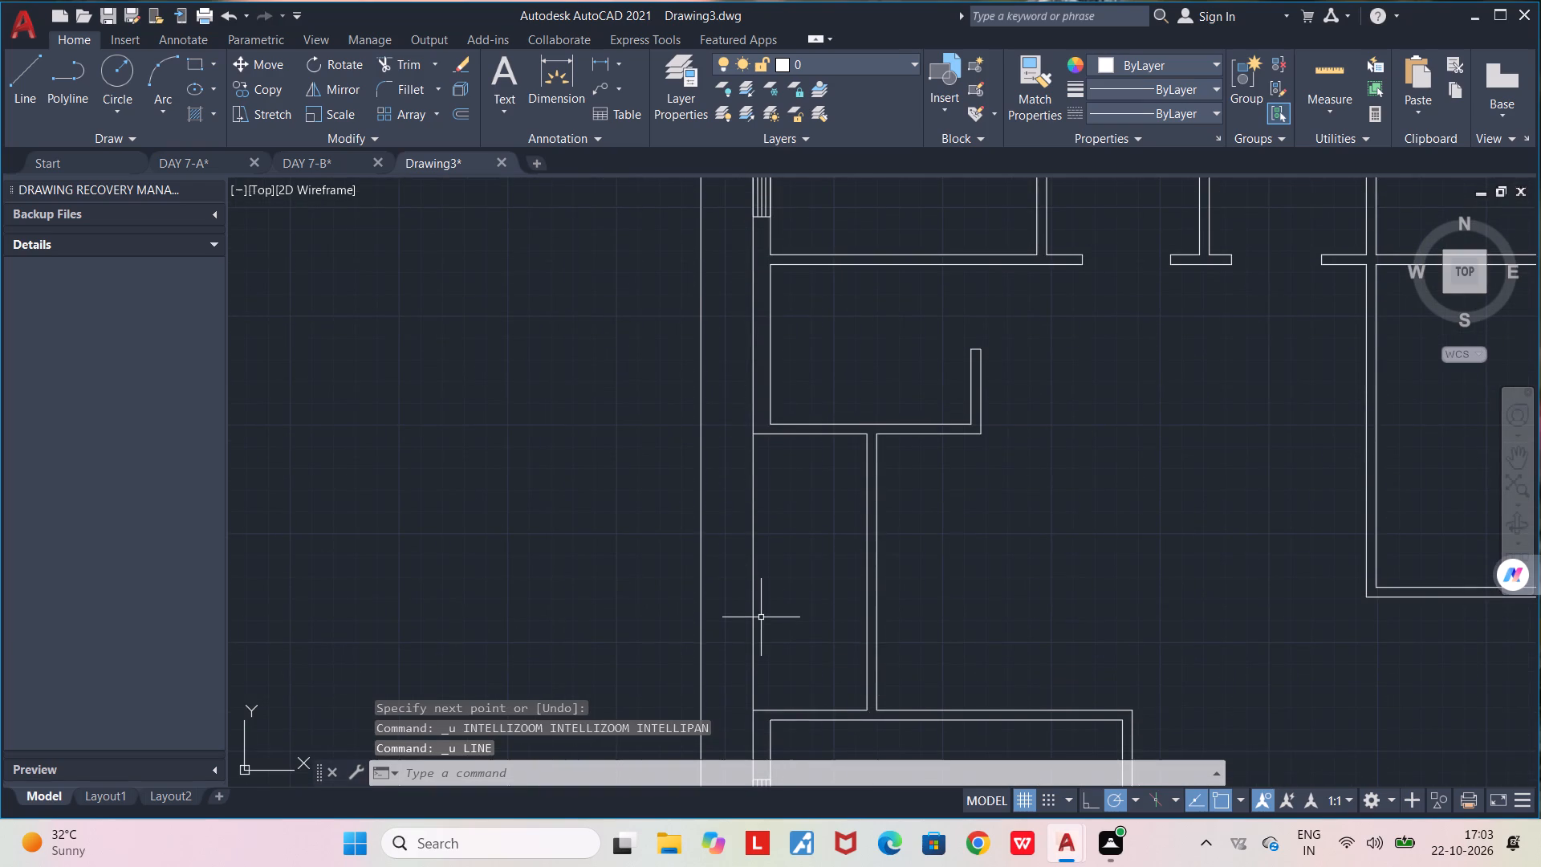
pyautogui.write('L')
pyautogui.press('space')
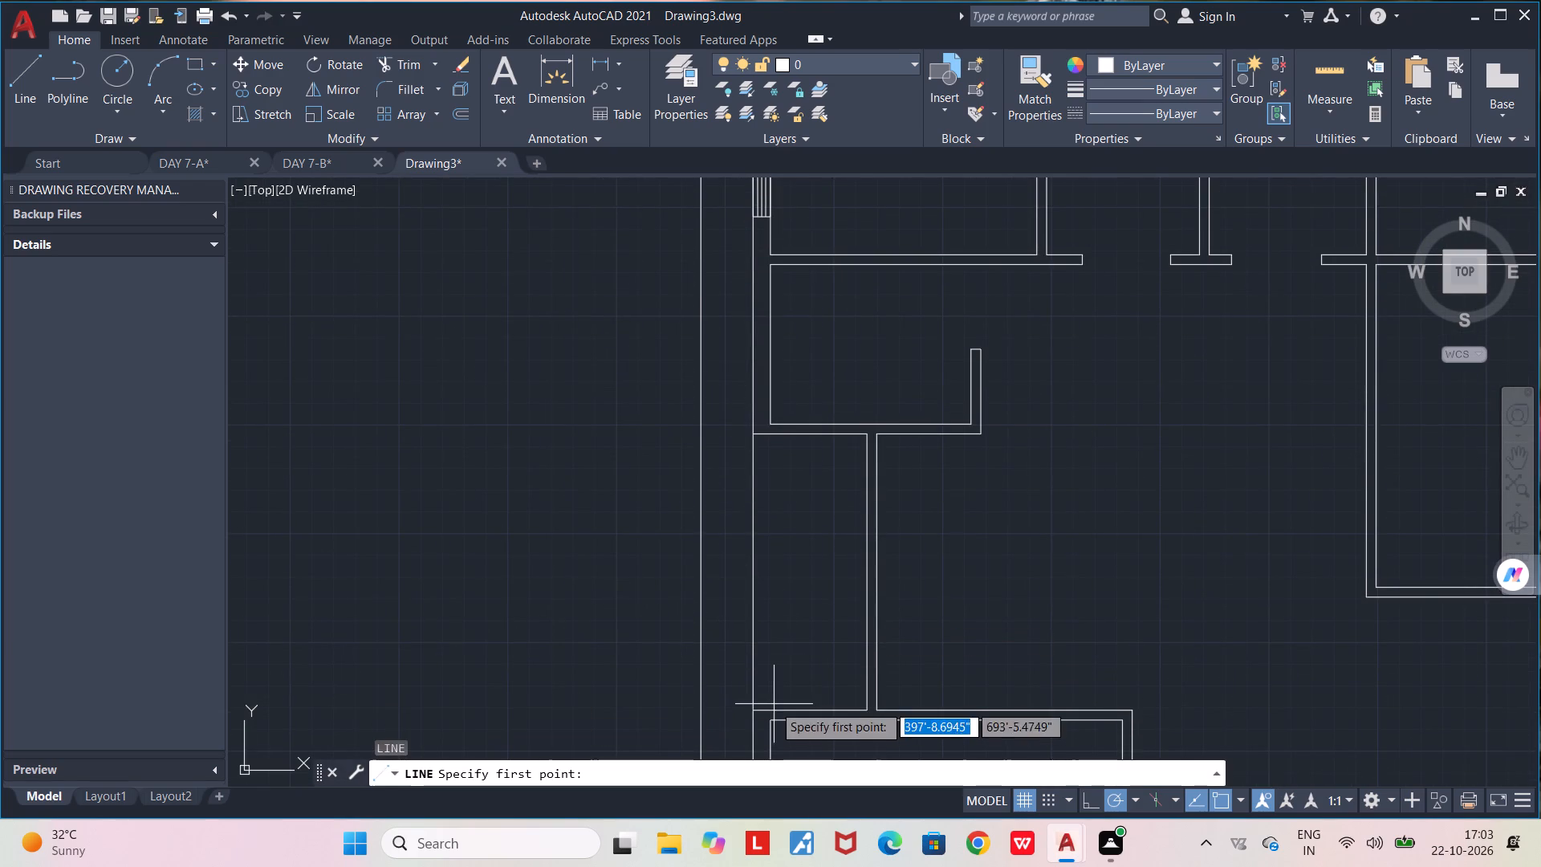
pyautogui.click(758, 706)
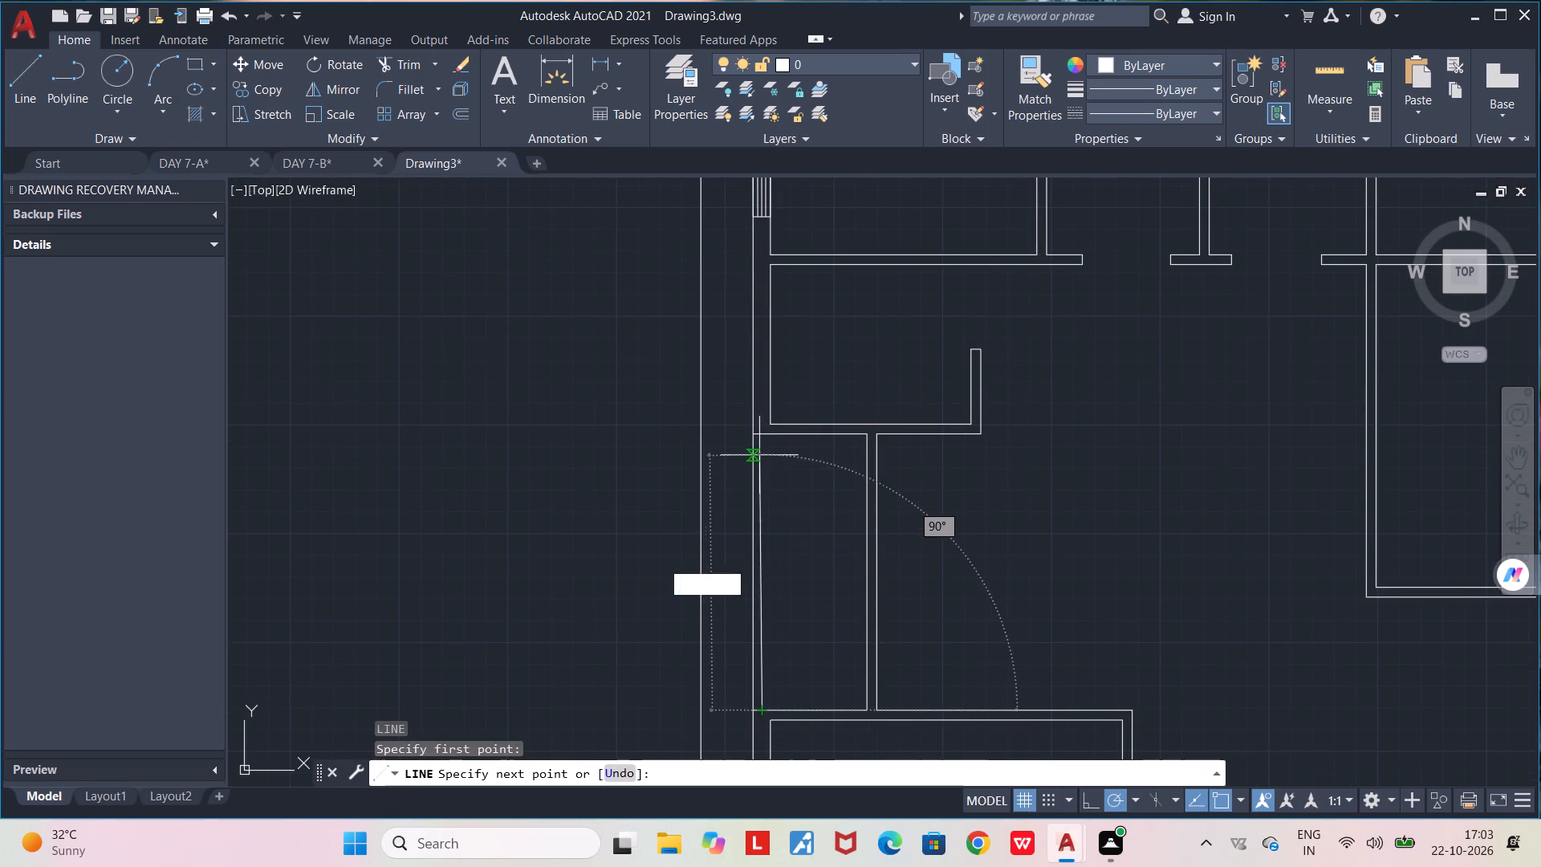
pyautogui.click(764, 432)
pyautogui.press('space')
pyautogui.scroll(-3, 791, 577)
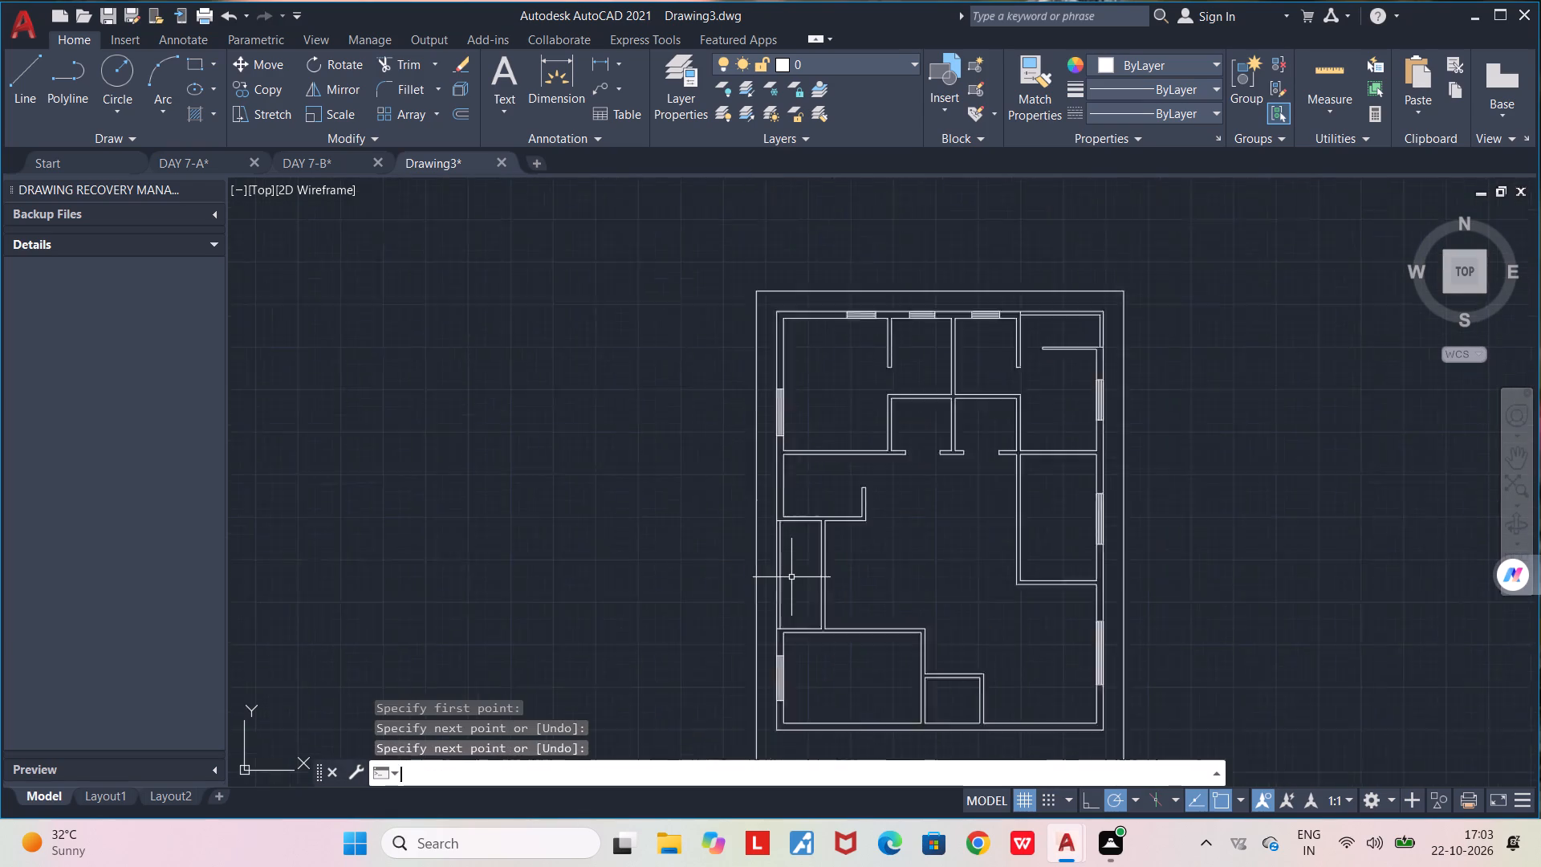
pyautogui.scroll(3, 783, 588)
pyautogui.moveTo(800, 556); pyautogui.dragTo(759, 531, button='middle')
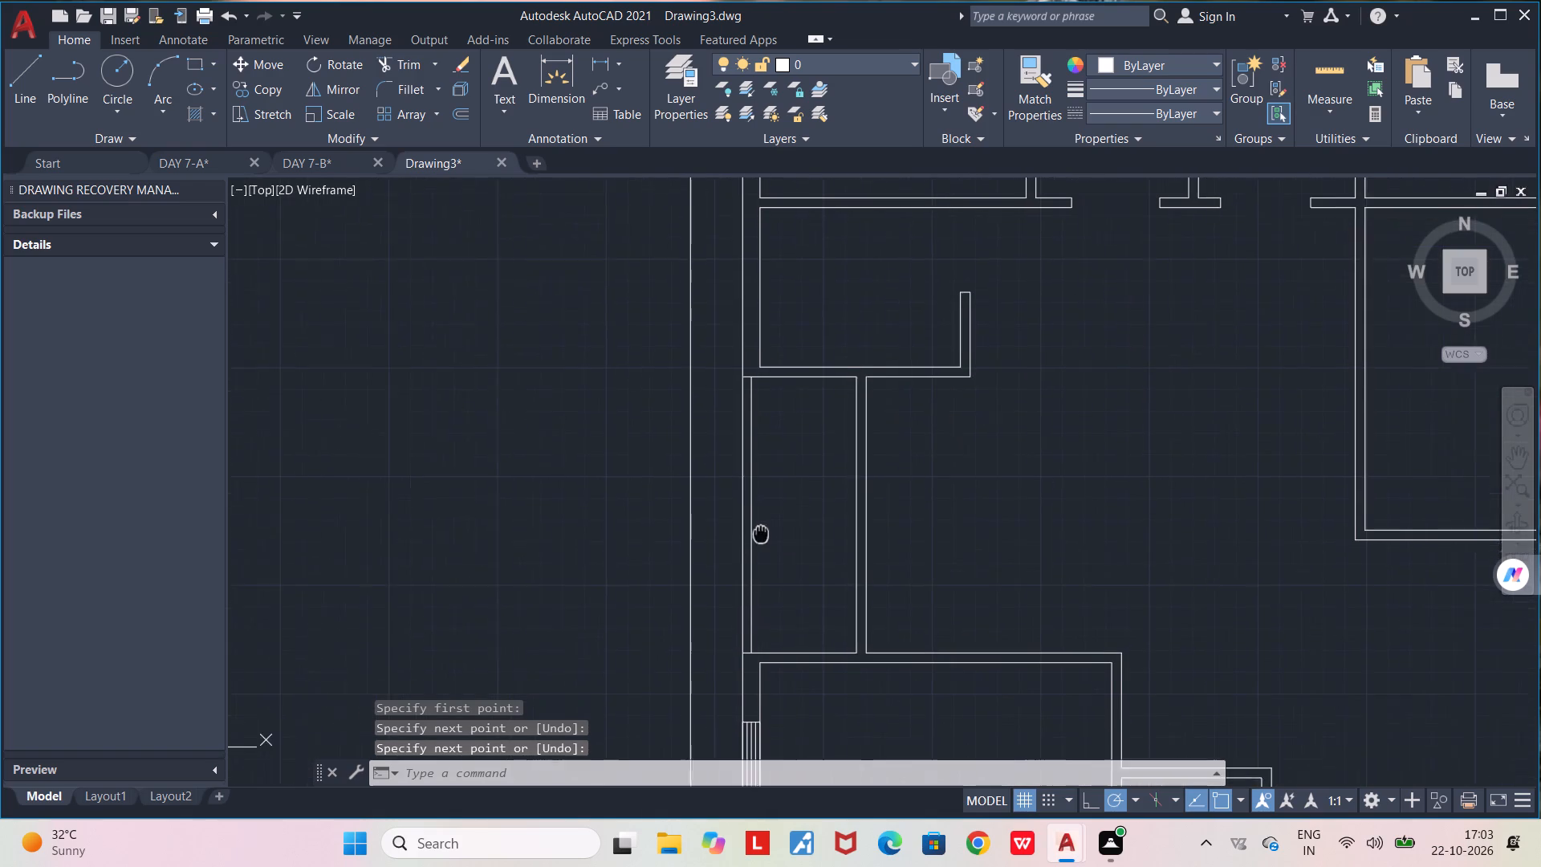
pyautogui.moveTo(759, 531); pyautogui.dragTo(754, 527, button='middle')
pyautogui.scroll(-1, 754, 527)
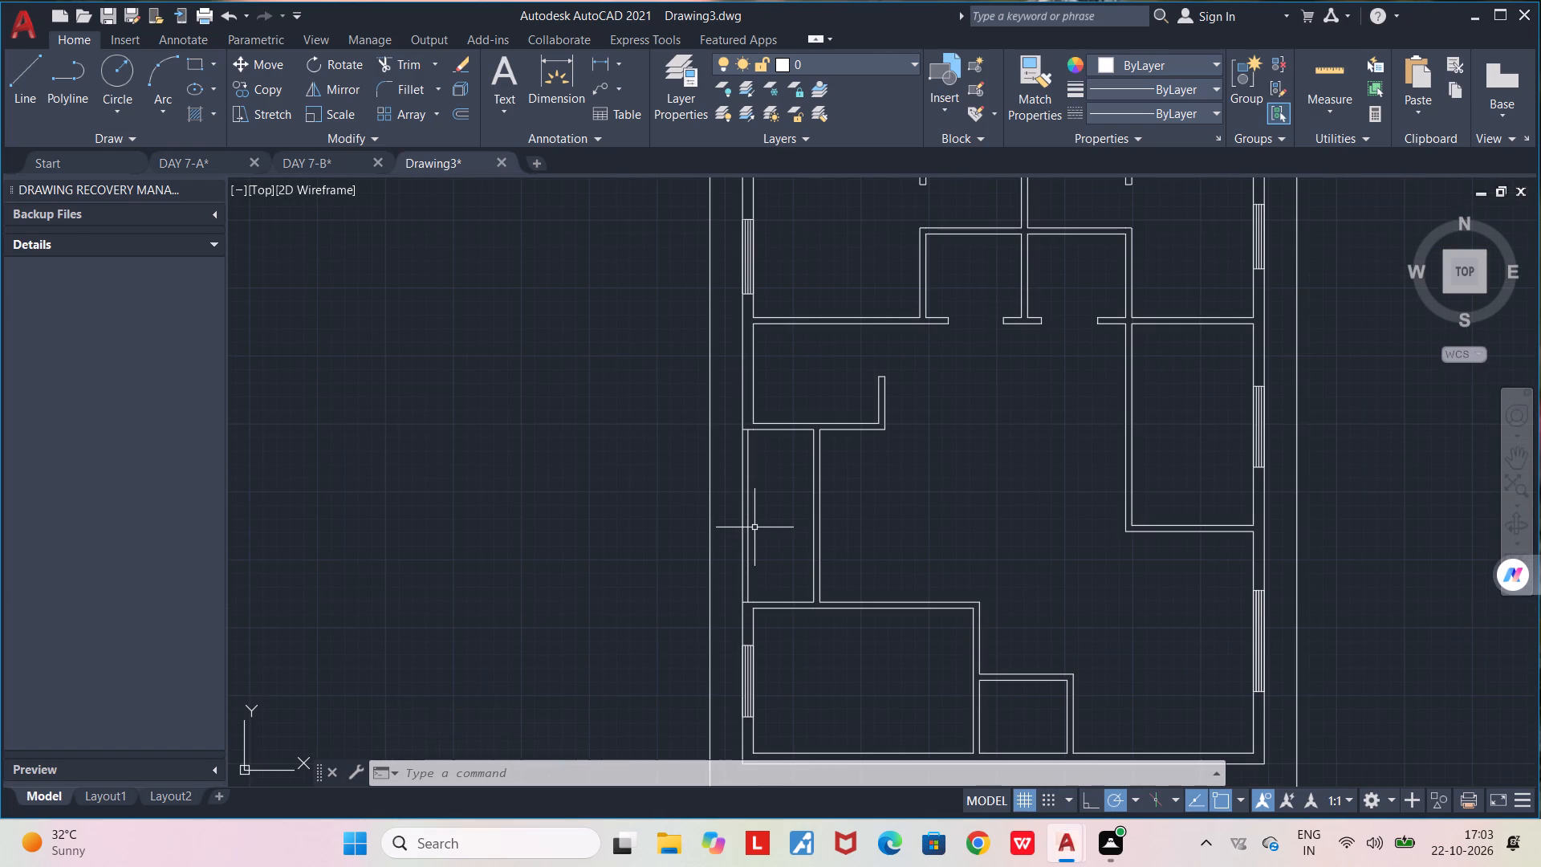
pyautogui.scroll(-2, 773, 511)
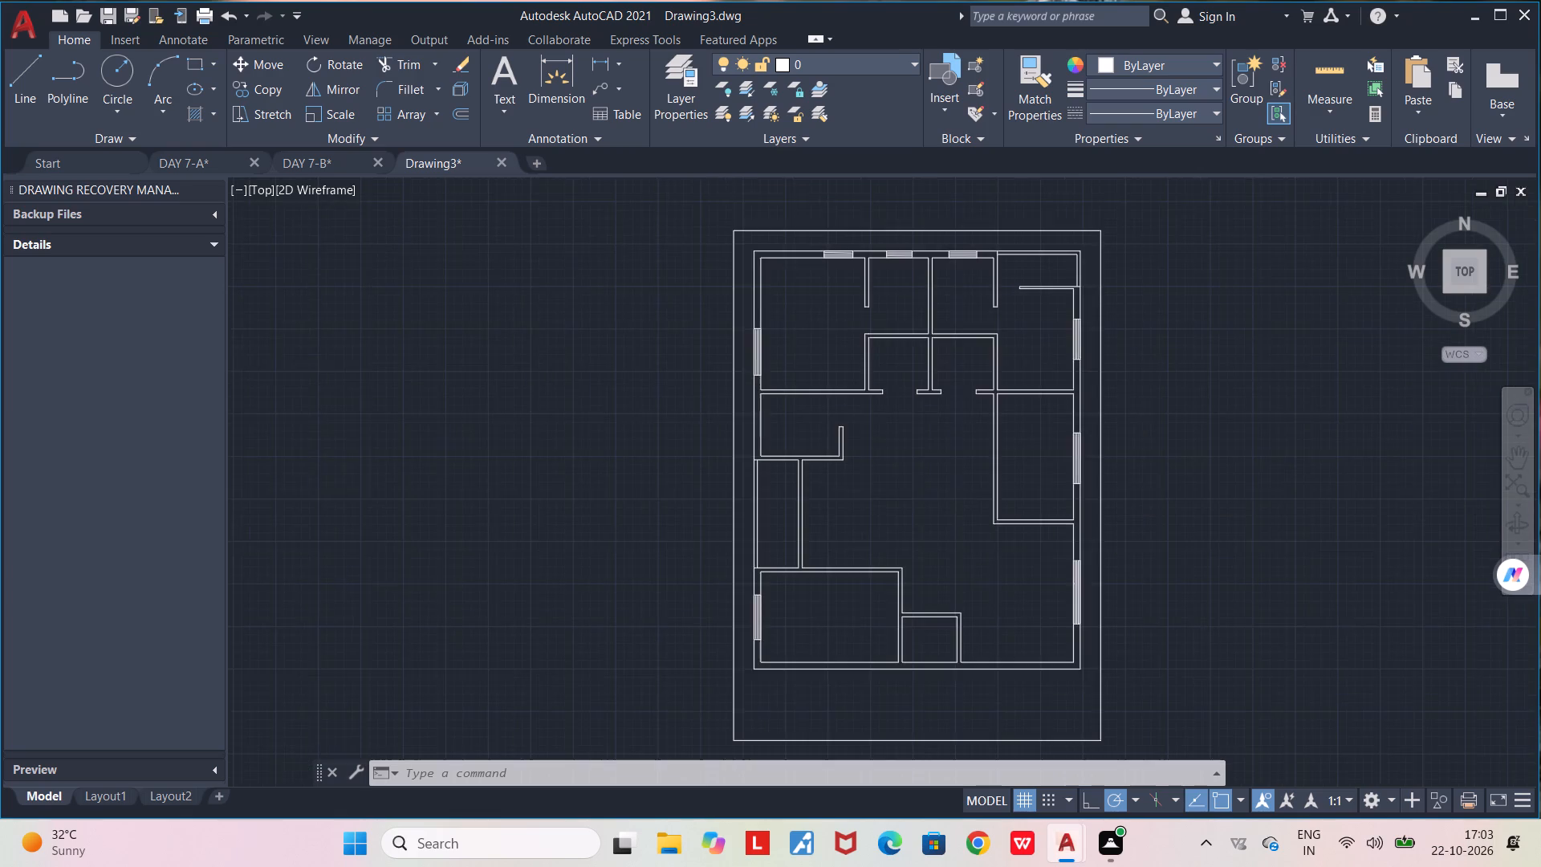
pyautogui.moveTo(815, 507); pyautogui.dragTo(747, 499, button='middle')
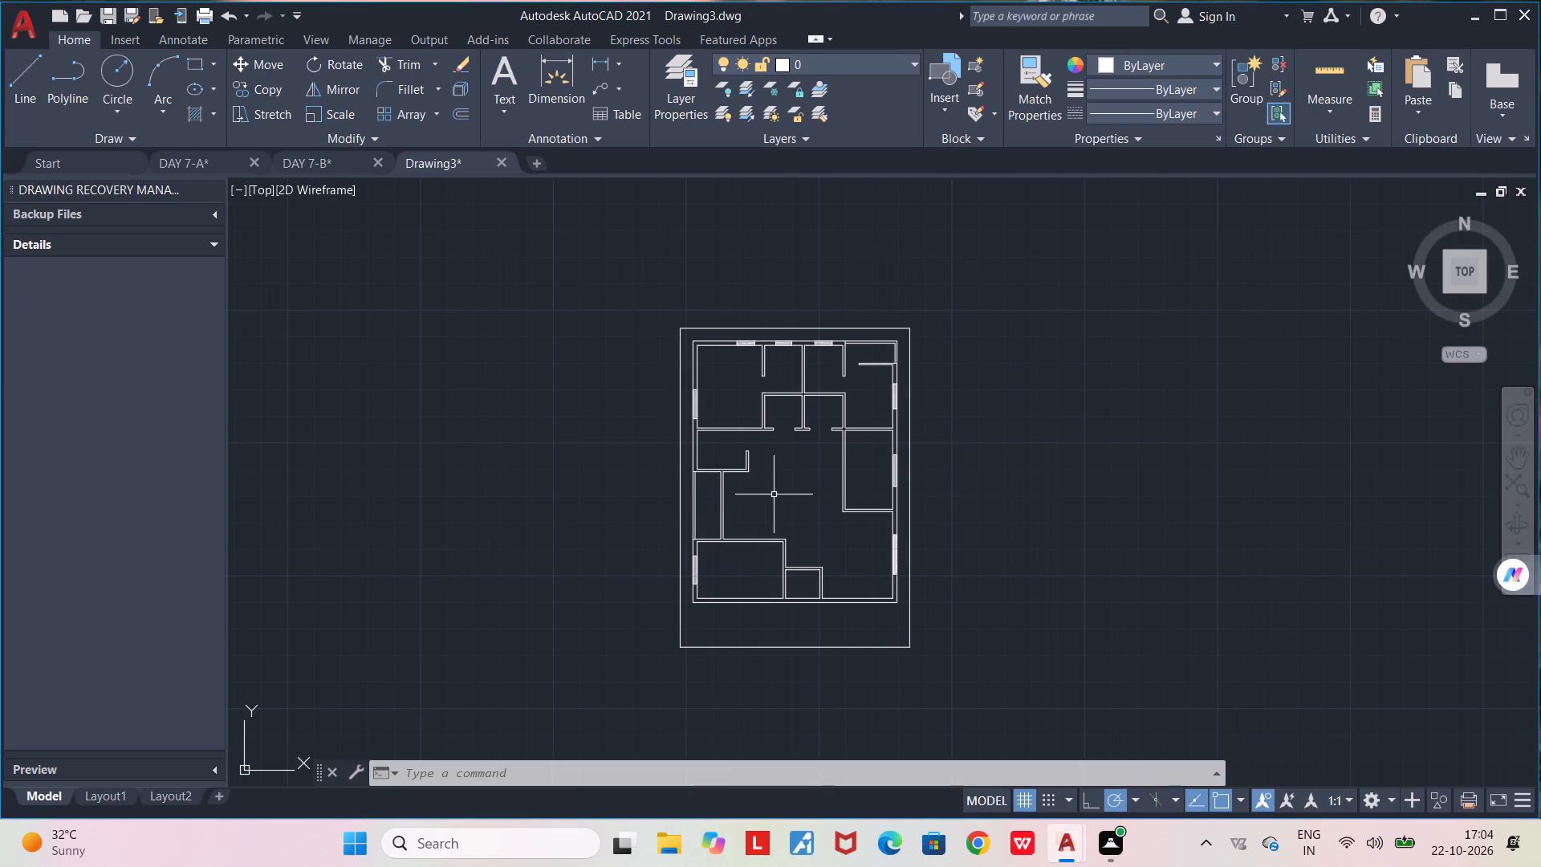
# Draw a vertical line down from the outer wall's lower-right corner, ending past the plot's bottom boundary.
pyautogui.scroll(2, 890, 633)
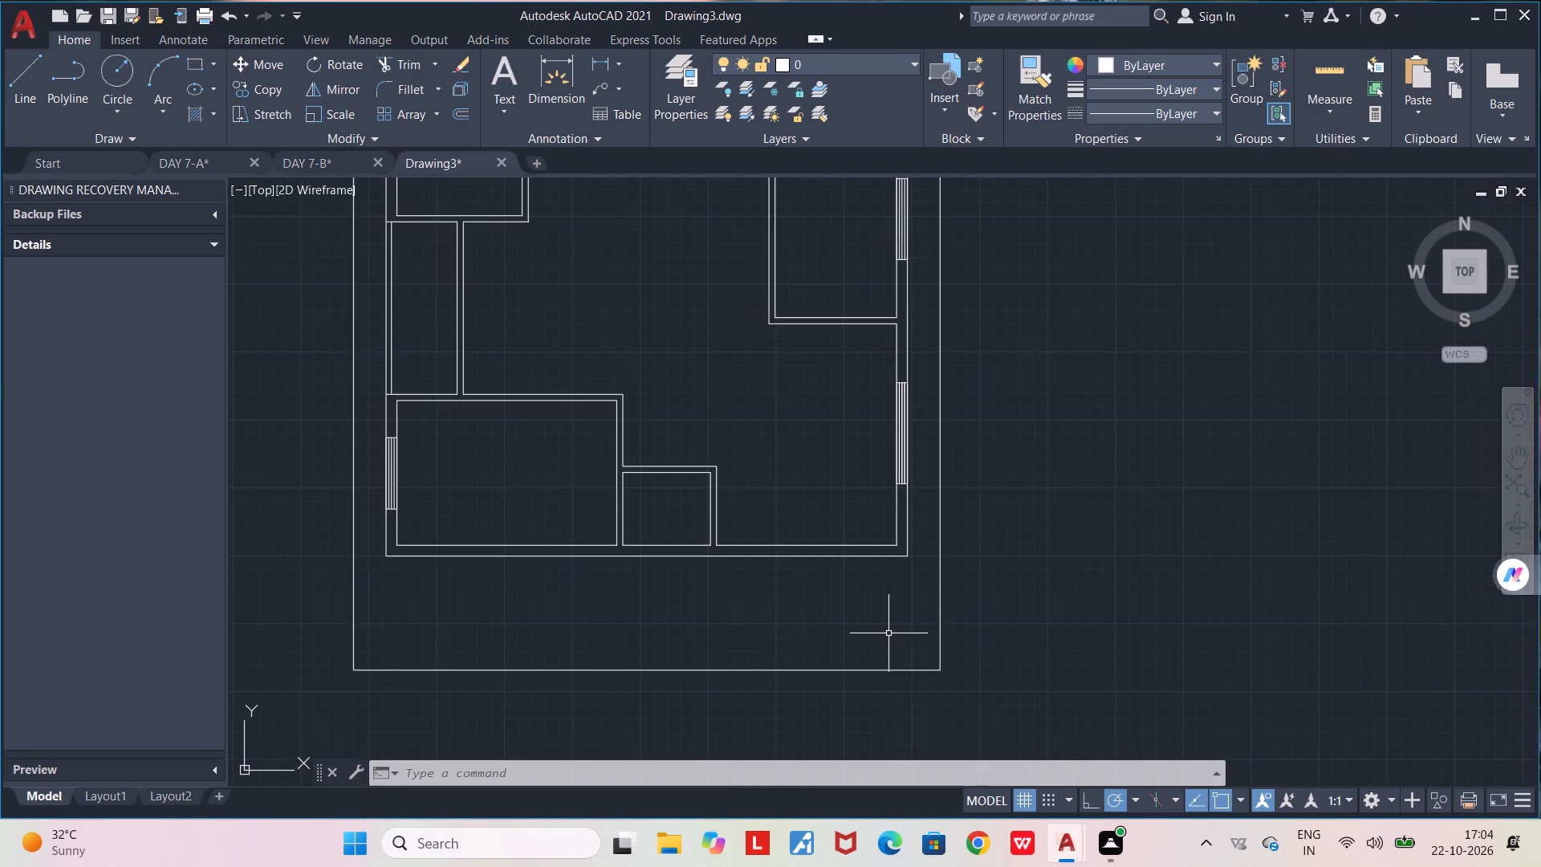
pyautogui.moveTo(888, 633); pyautogui.dragTo(850, 547, button='middle')
pyautogui.scroll(1, 858, 521)
pyautogui.press('l')
pyautogui.press('Return')
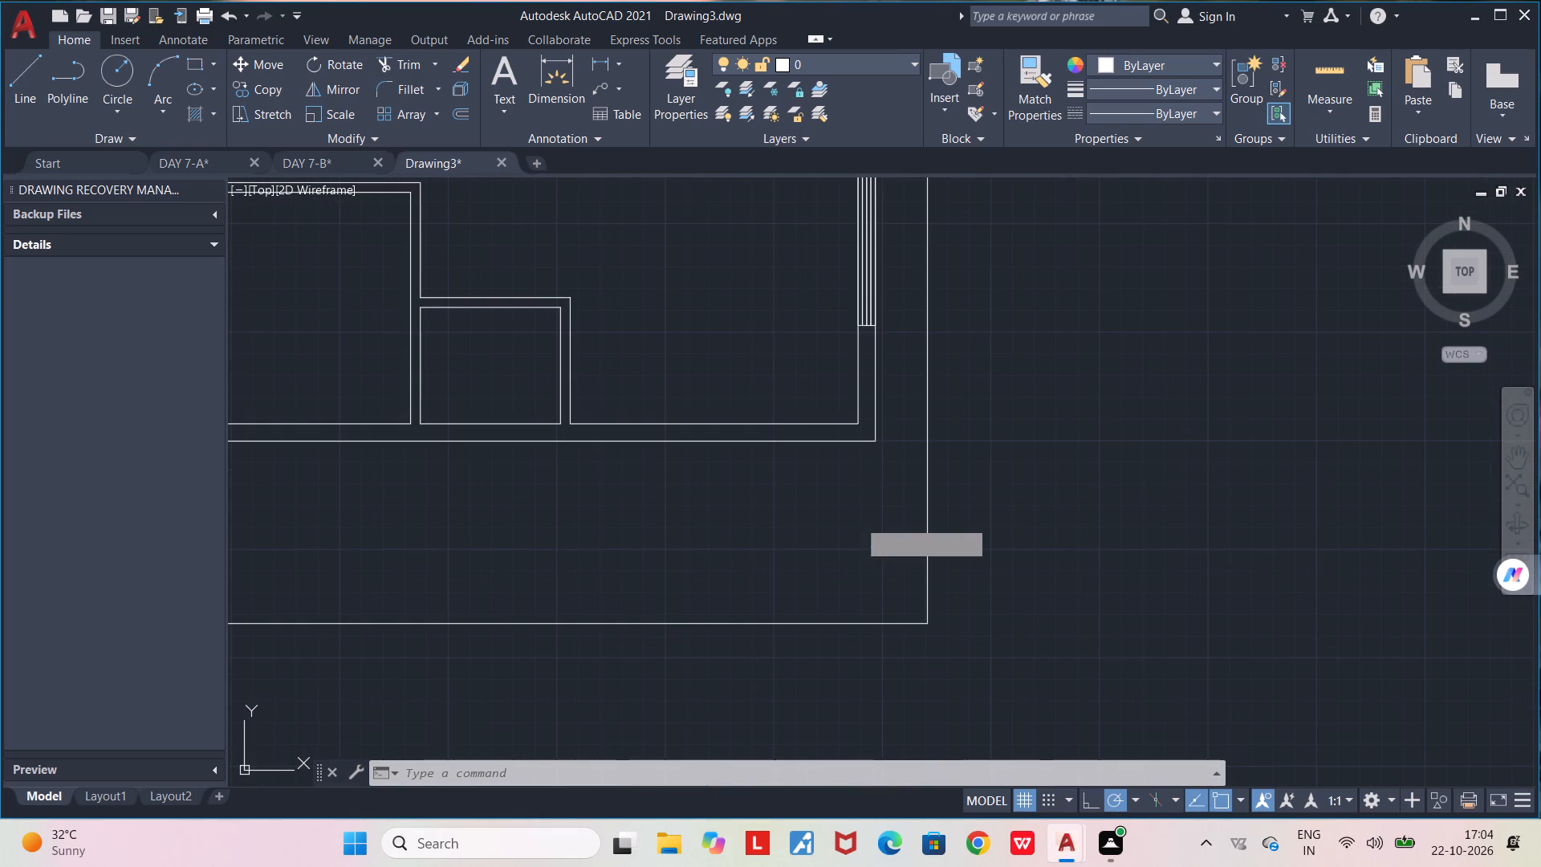
pyautogui.click(871, 447)
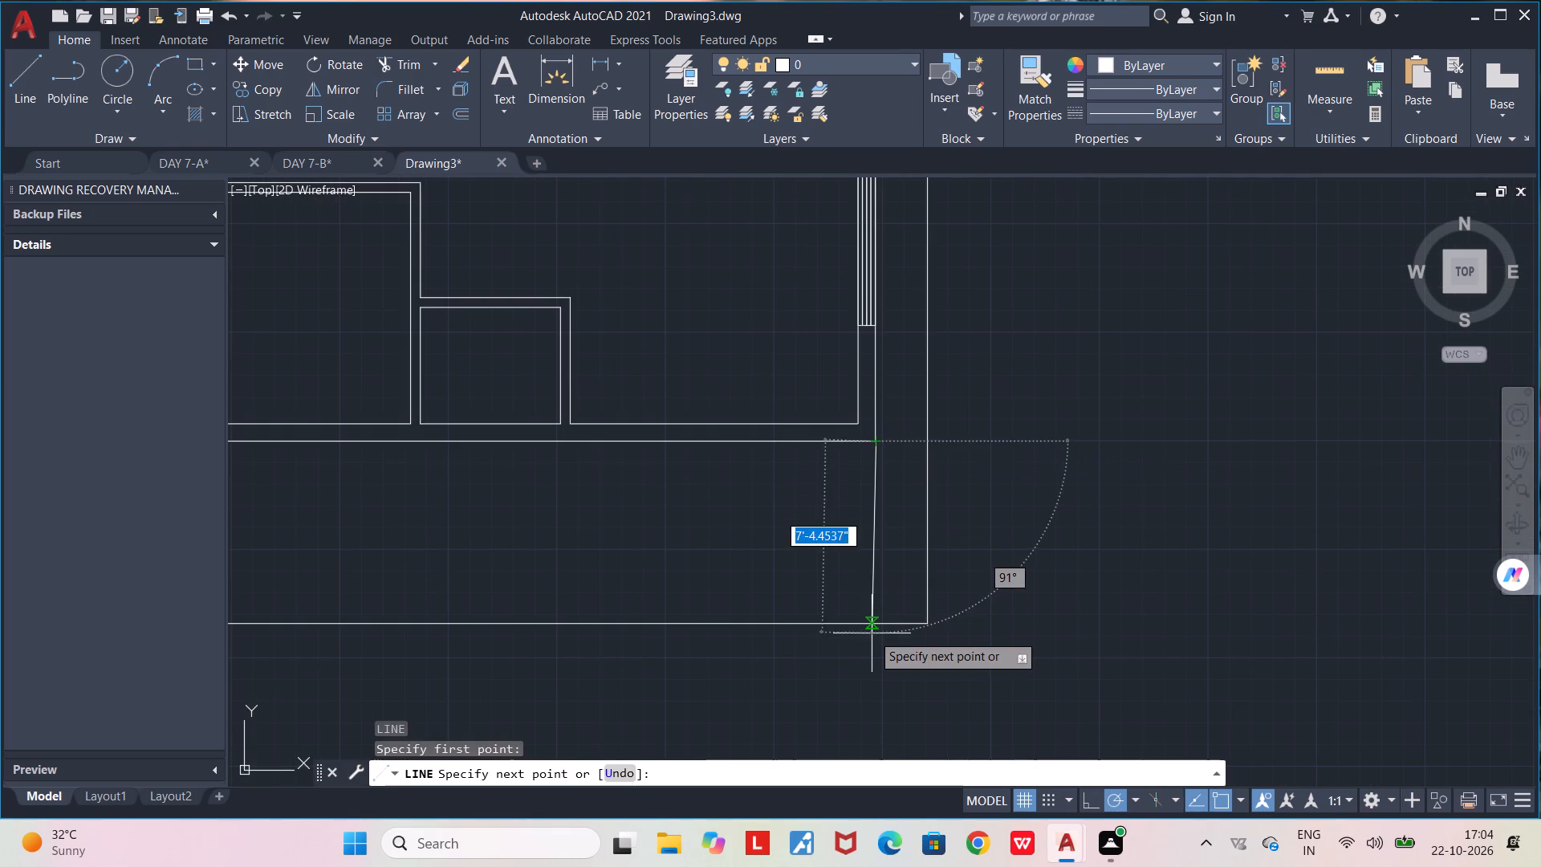
pyautogui.click(872, 670)
pyautogui.press('space')
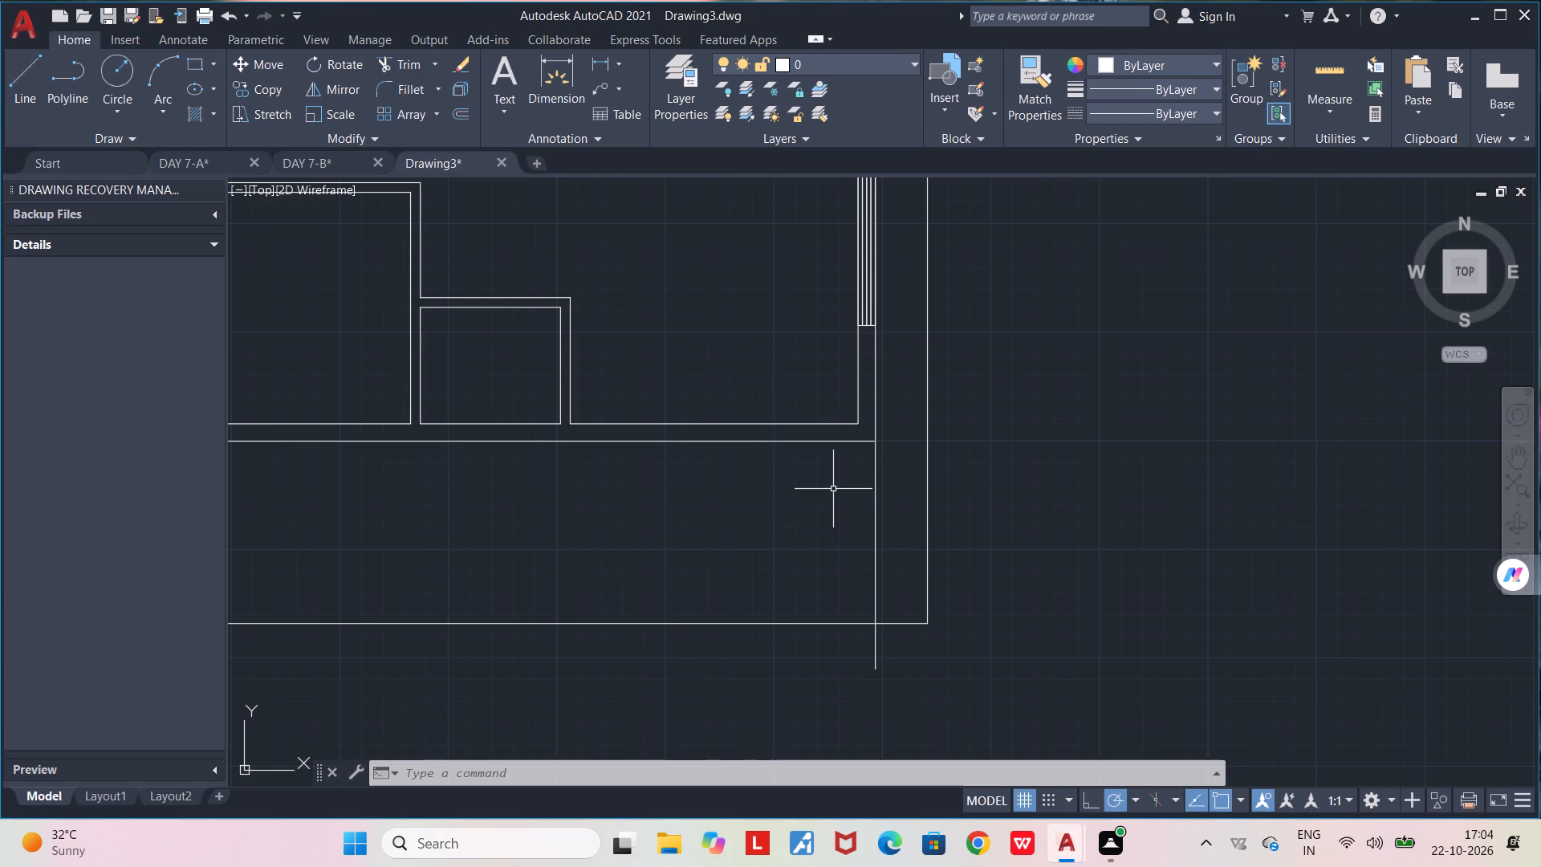
# Draw a parallel vertical line just inside the previous one, from the bottom wall's outer face to the plot's bottom boundary.
pyautogui.press('l')
pyautogui.press('Return')
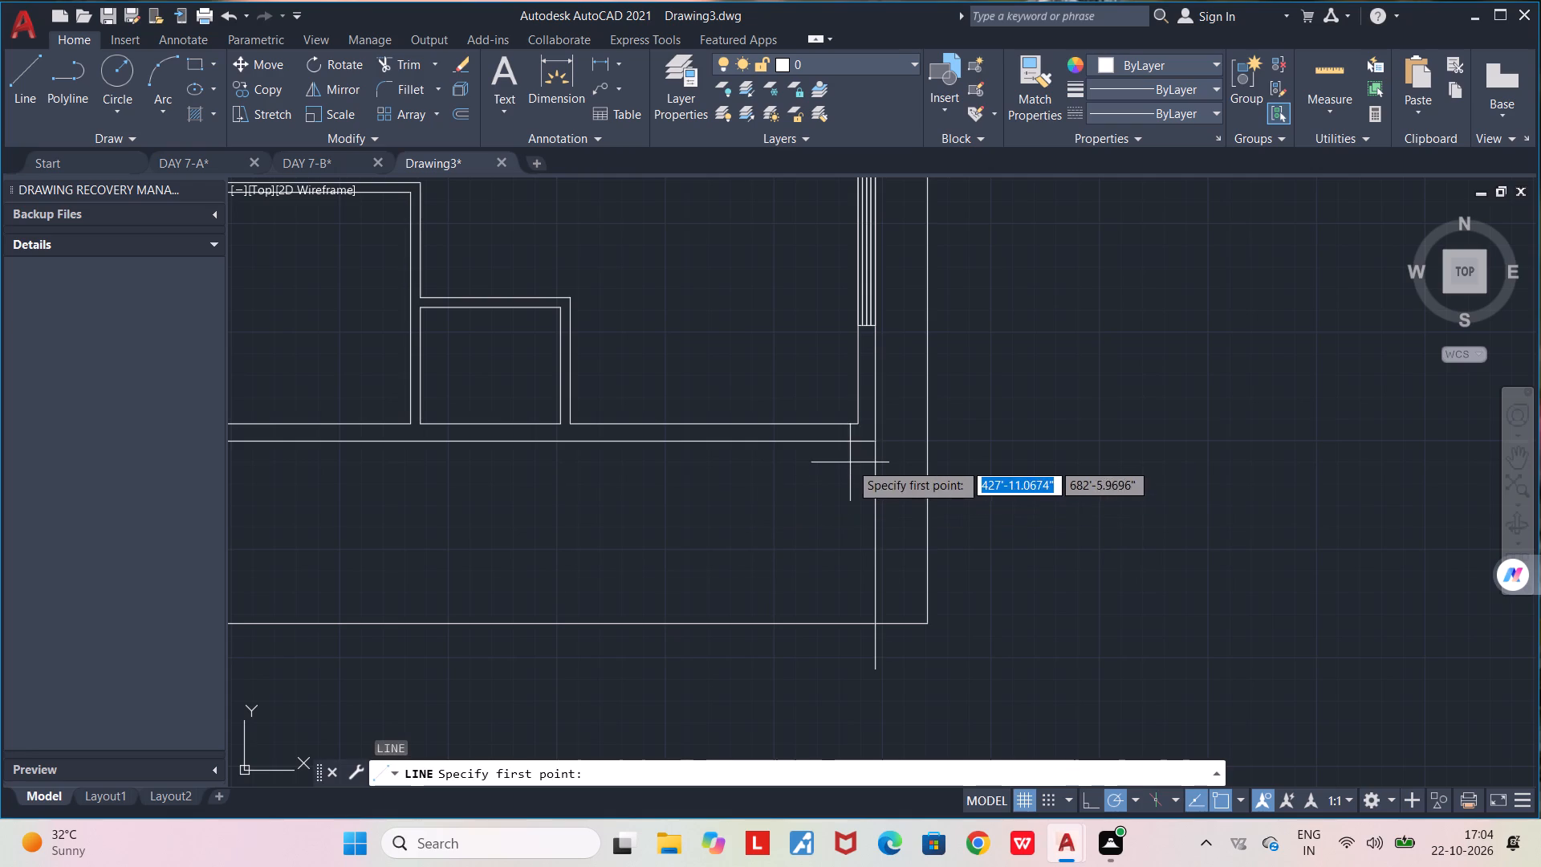
pyautogui.click(863, 446)
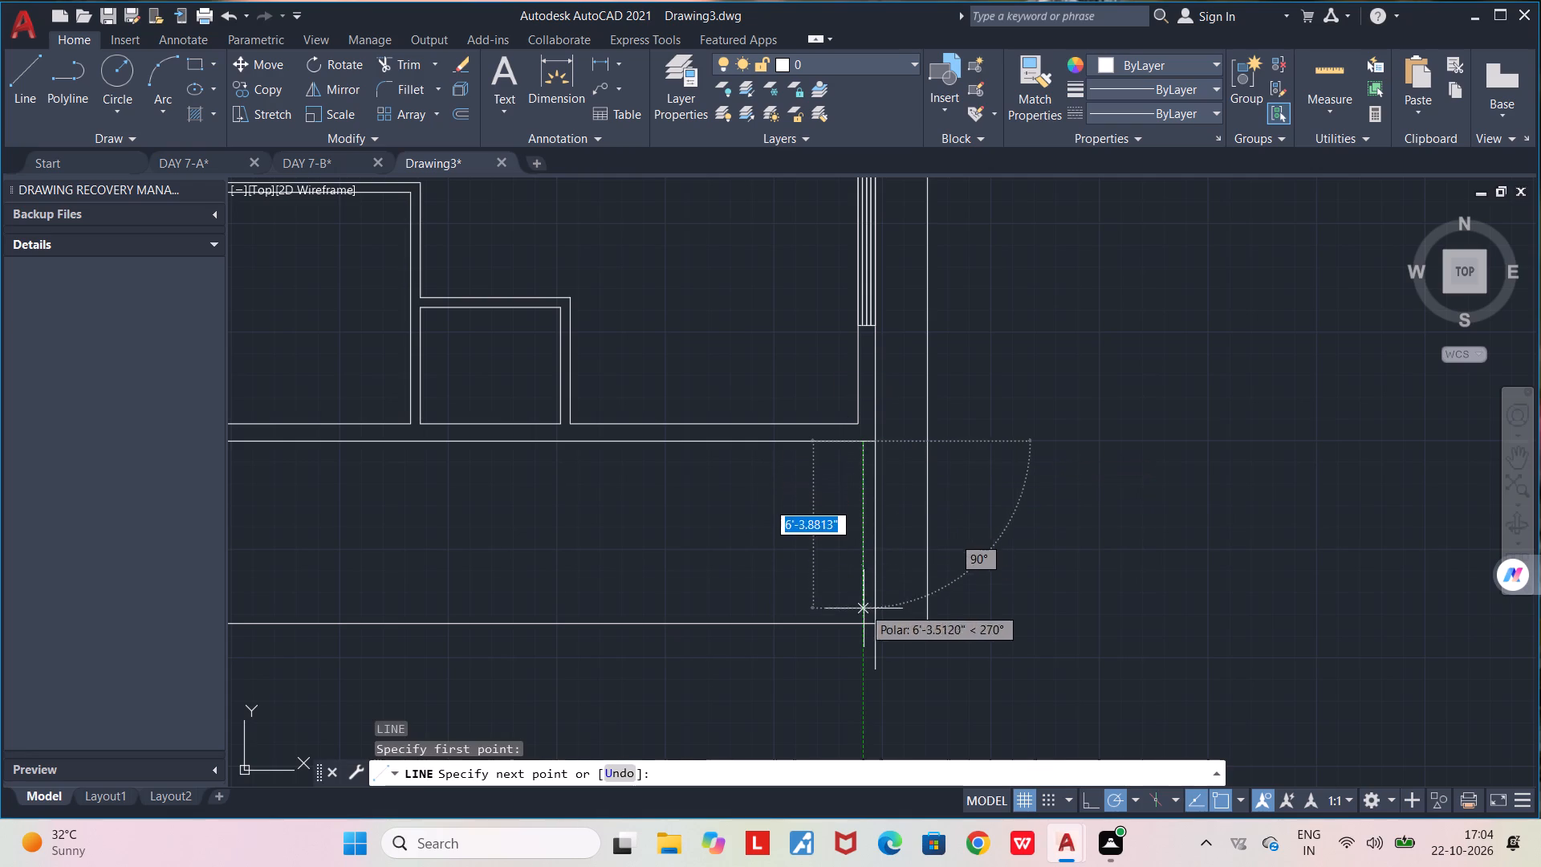
pyautogui.click(863, 622)
pyautogui.press('space')
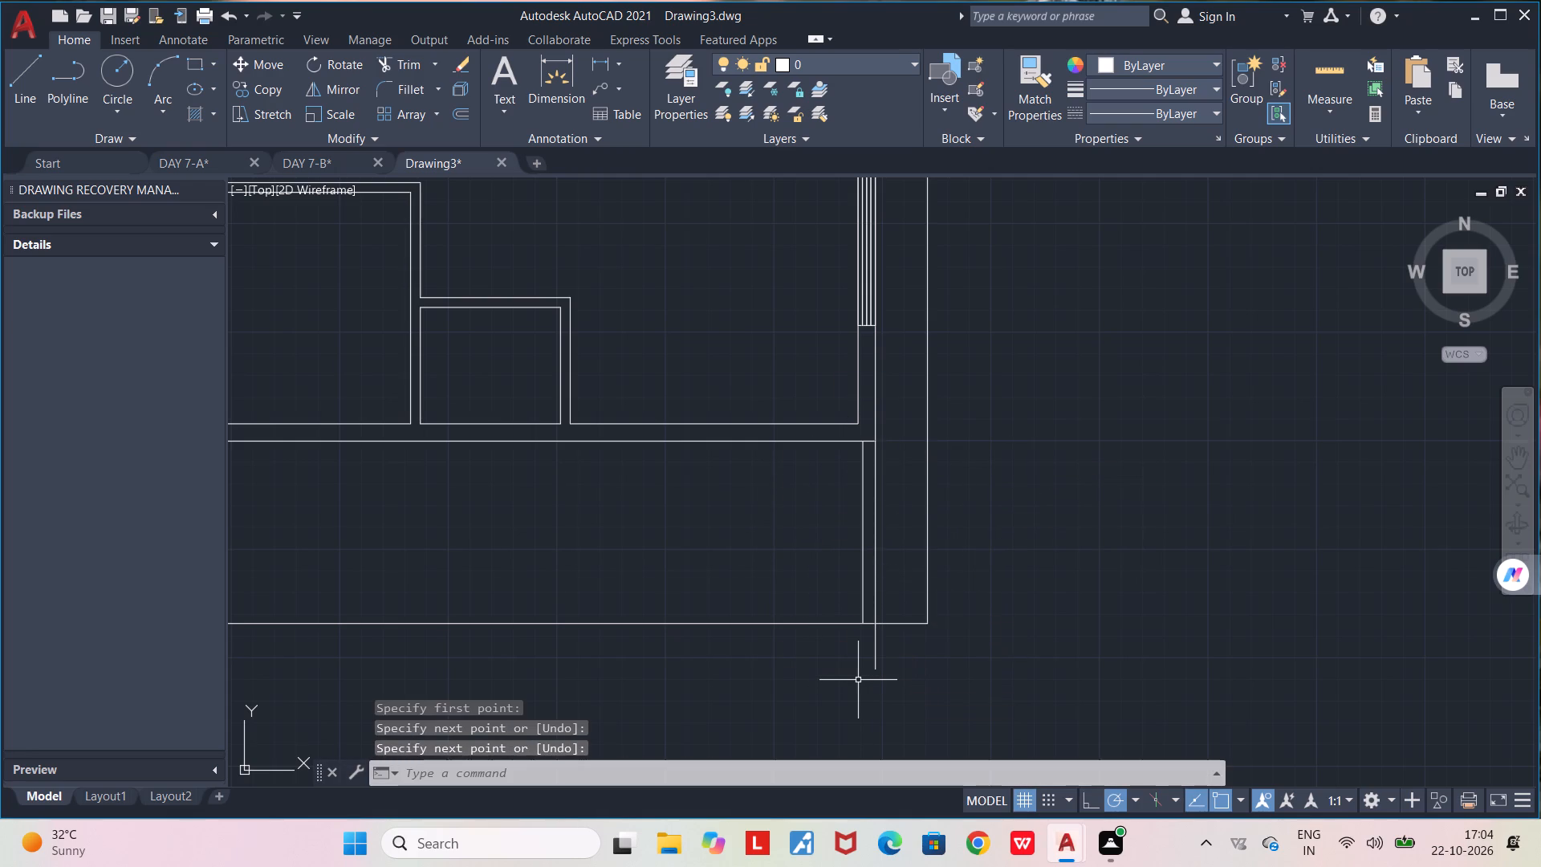
# Trim off the part of the corner's vertical line that overhangs the plot's bottom boundary.
pyautogui.write('TR')
pyautogui.press('Return')
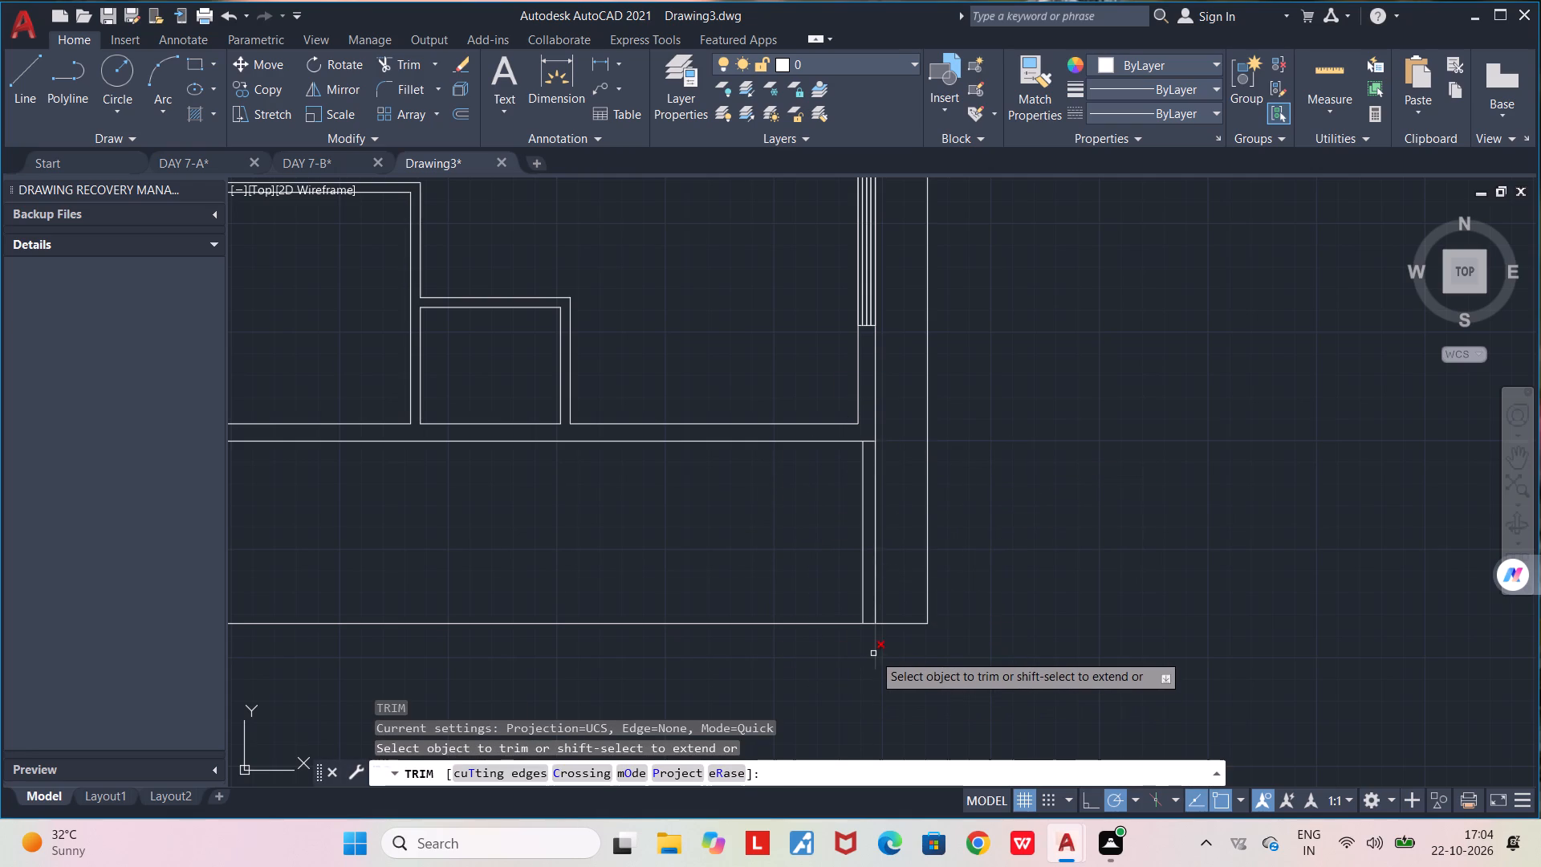
pyautogui.click(873, 651)
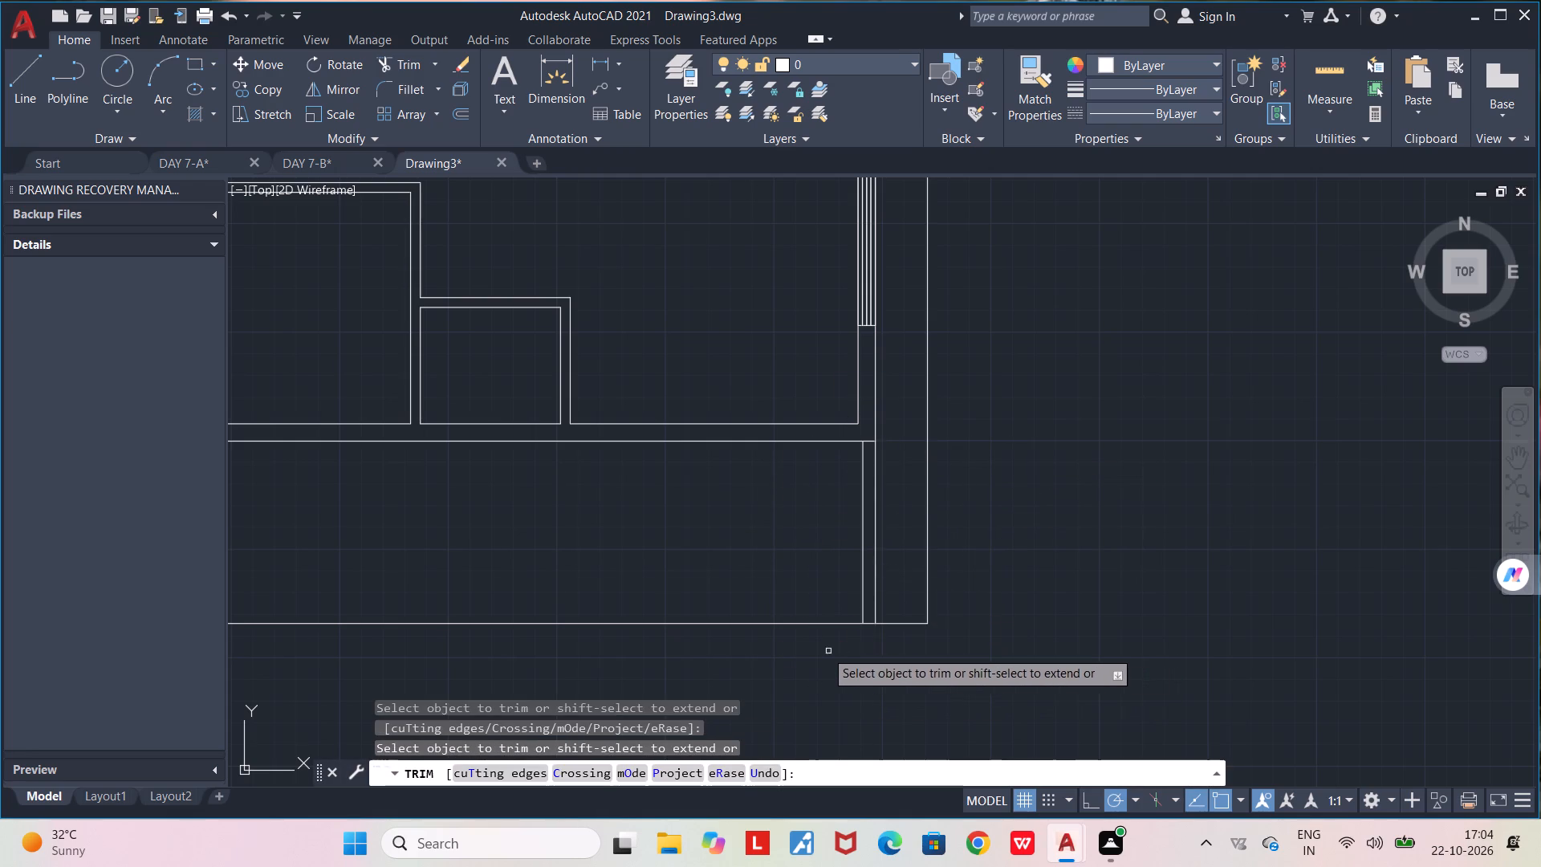
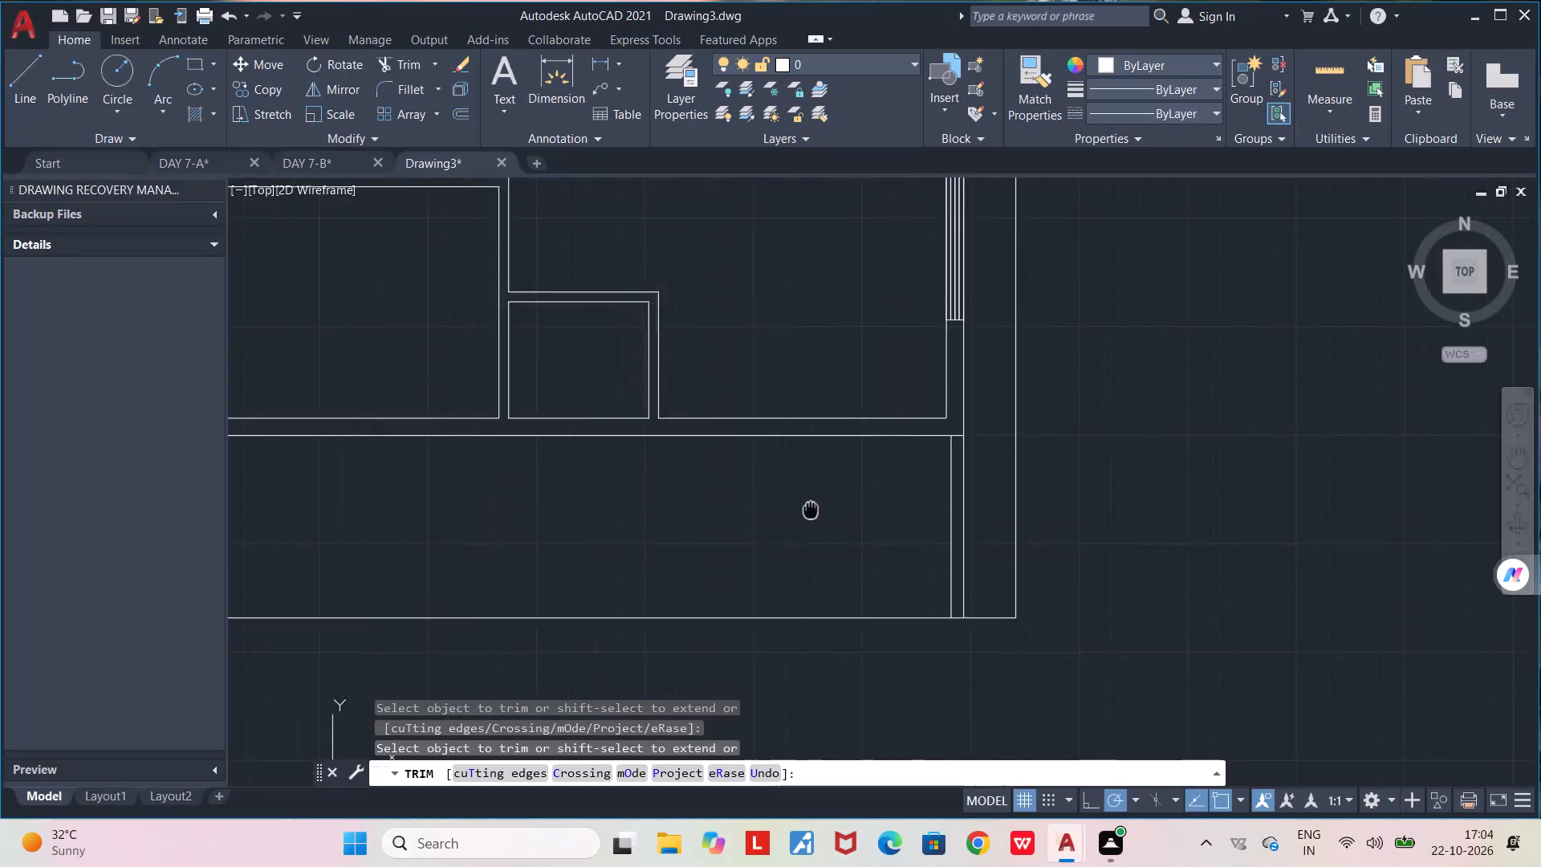
# Offset the plot's bottom boundary line 9" inward, toward the house.
pyautogui.scroll(-1, 928, 502)
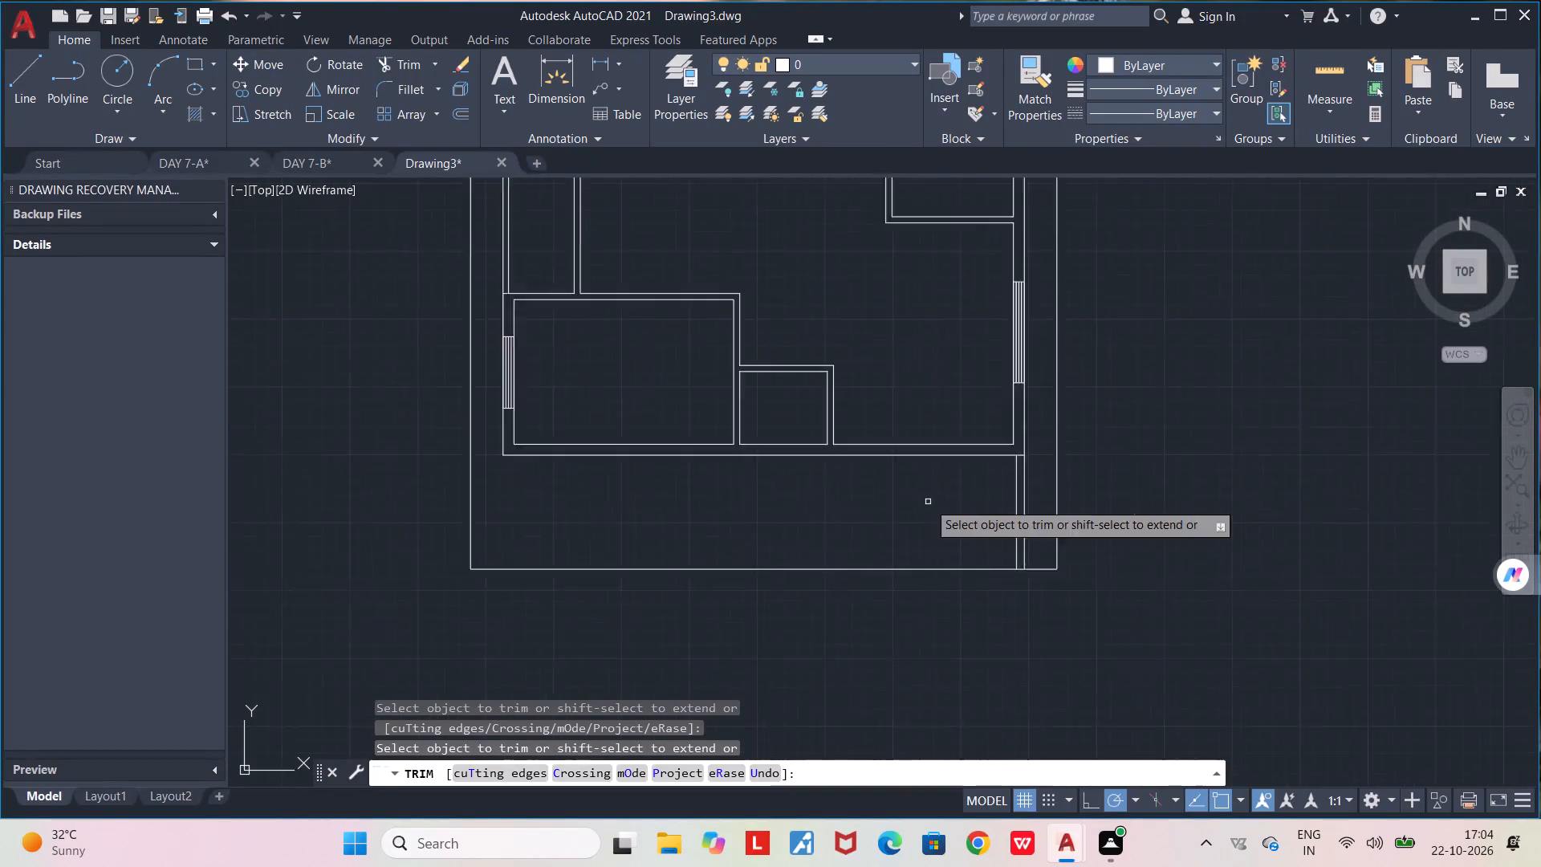
pyautogui.scroll(-1, 928, 502)
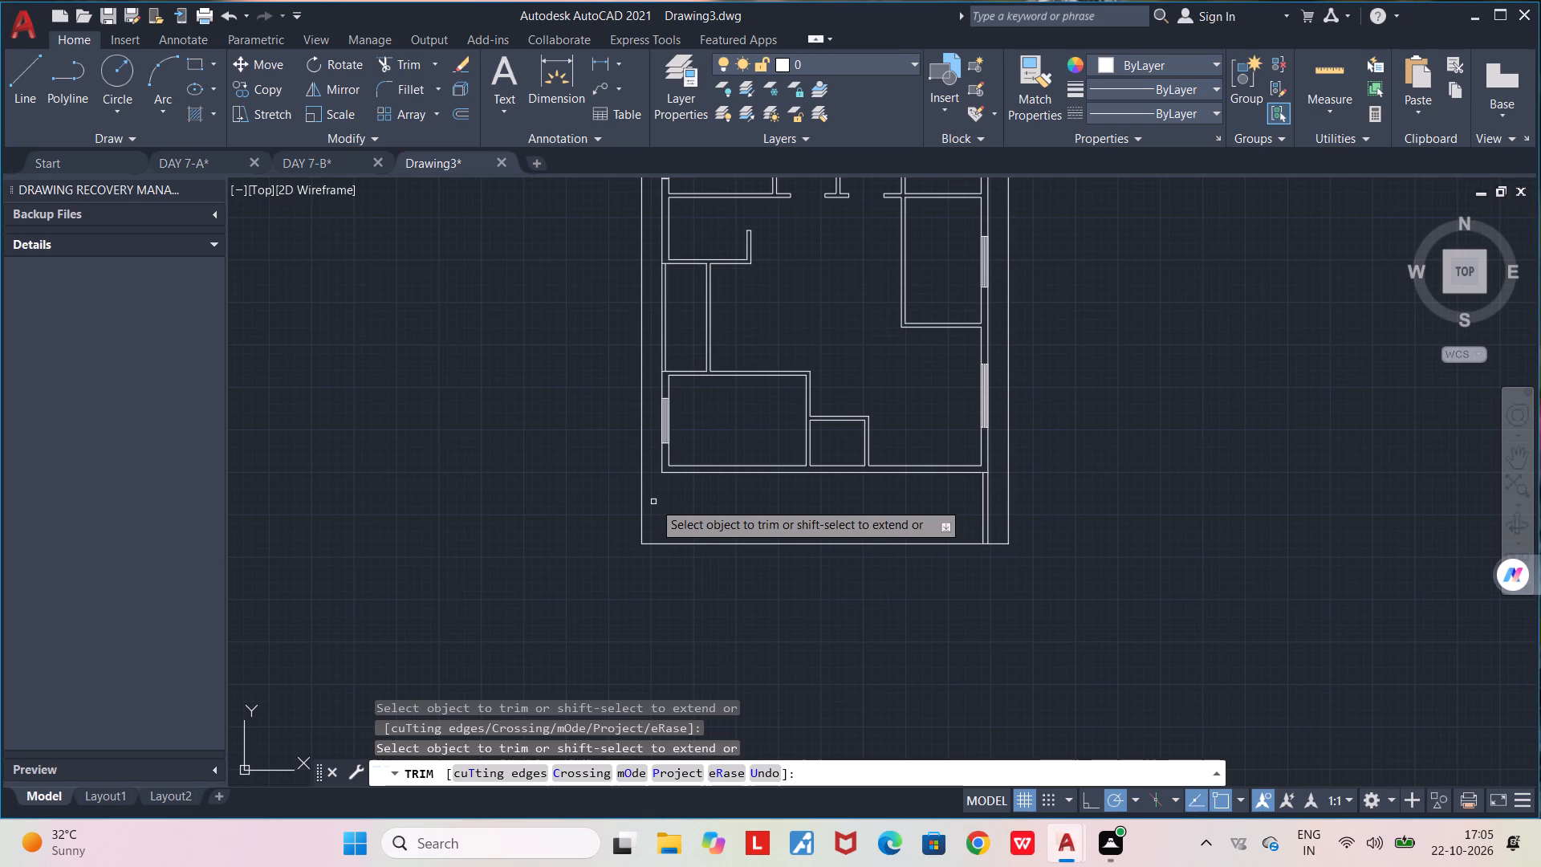
pyautogui.press('space')
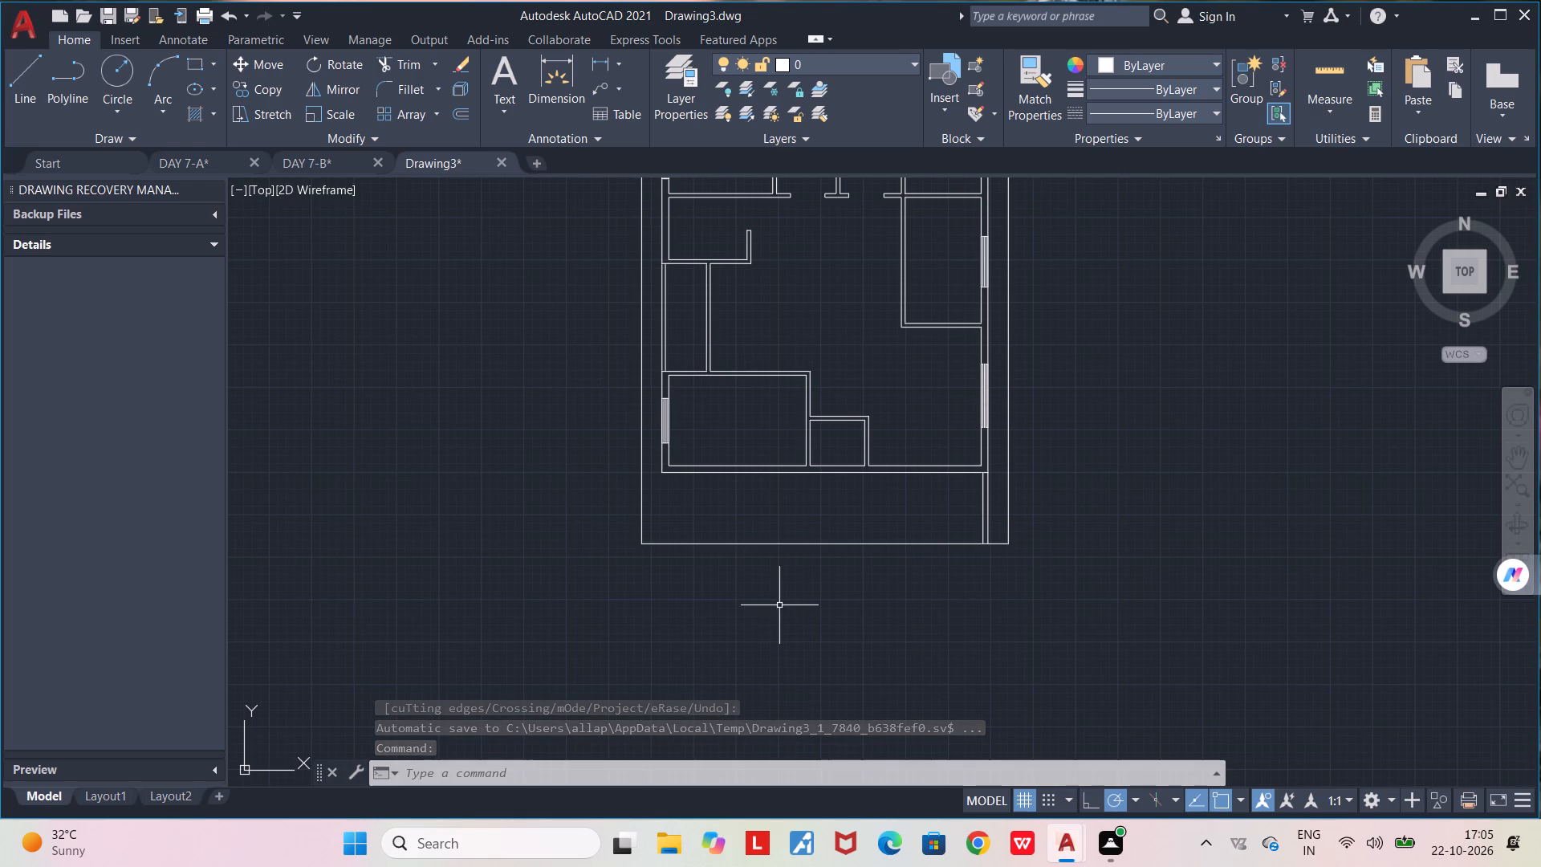
pyautogui.scroll(1, 772, 555)
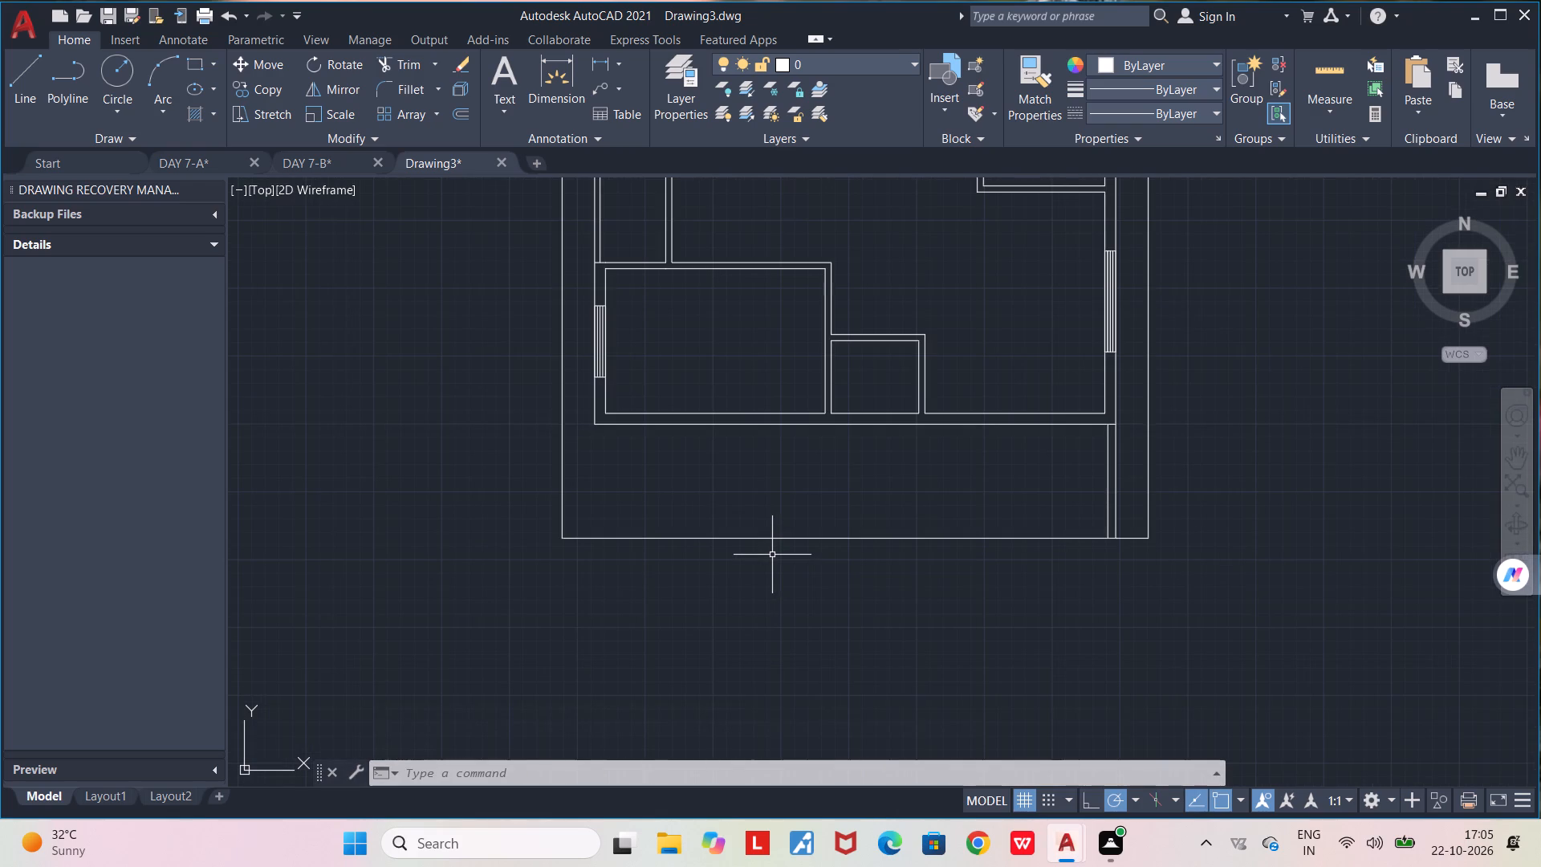
pyautogui.write('OFF')
pyautogui.press('Return')
pyautogui.click(770, 539)
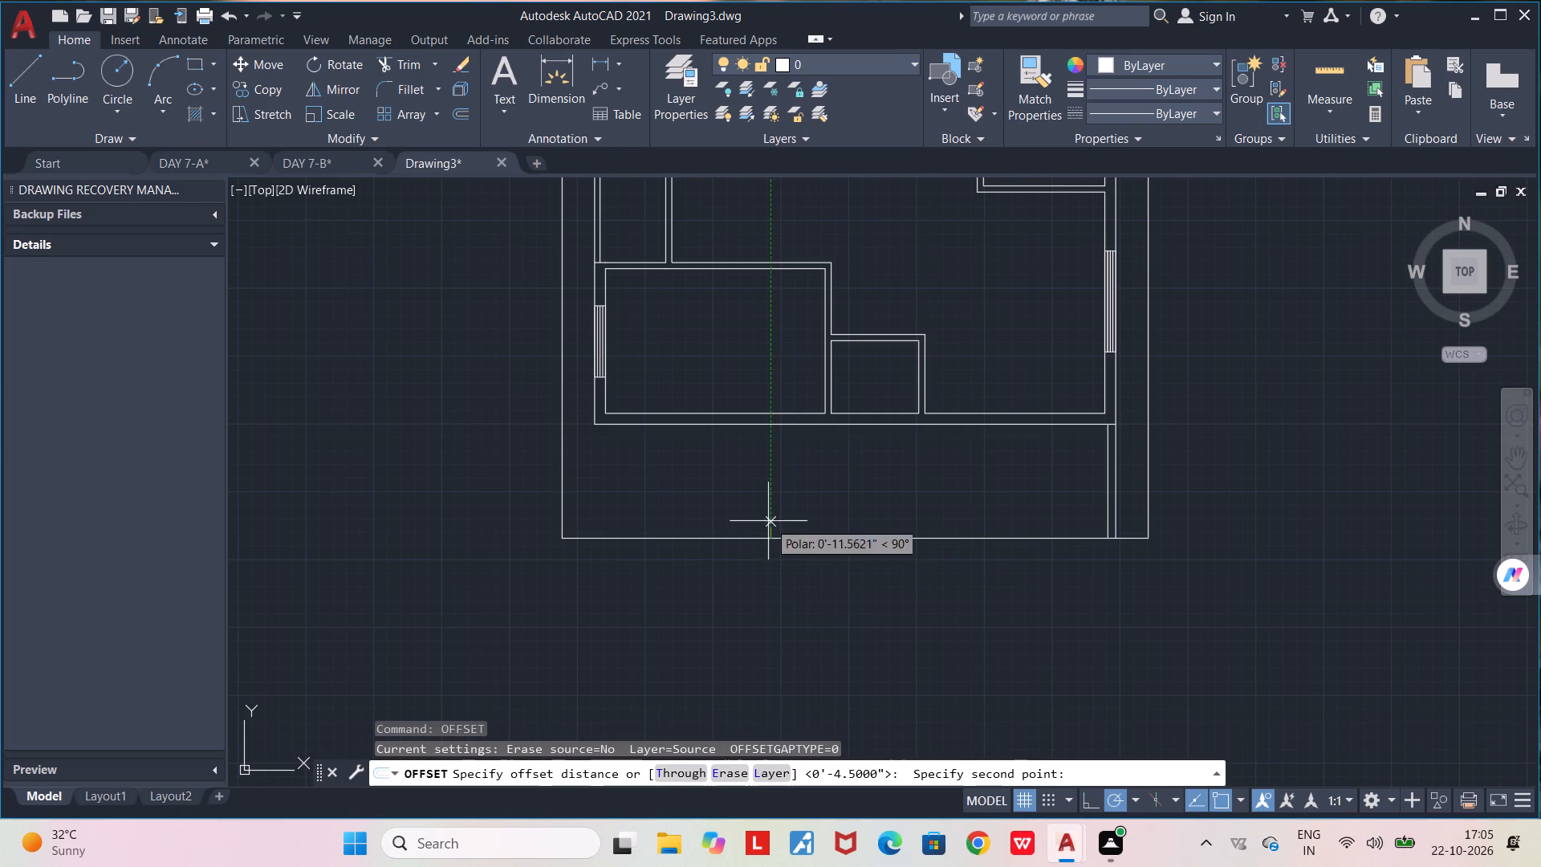
pyautogui.write('9"')
pyautogui.press('Return')
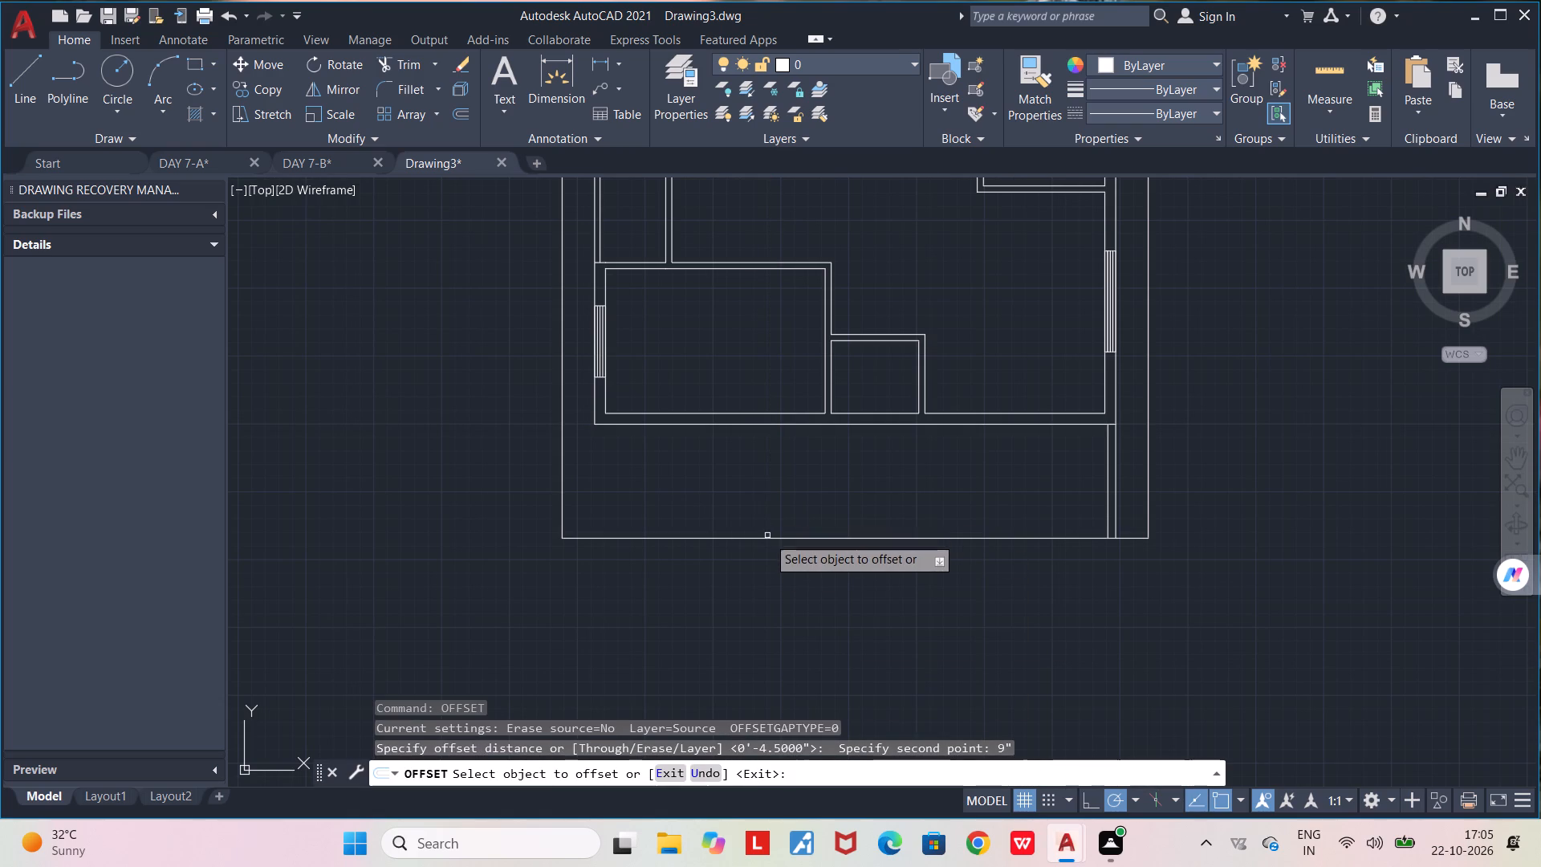
pyautogui.click(767, 536)
pyautogui.click(766, 522)
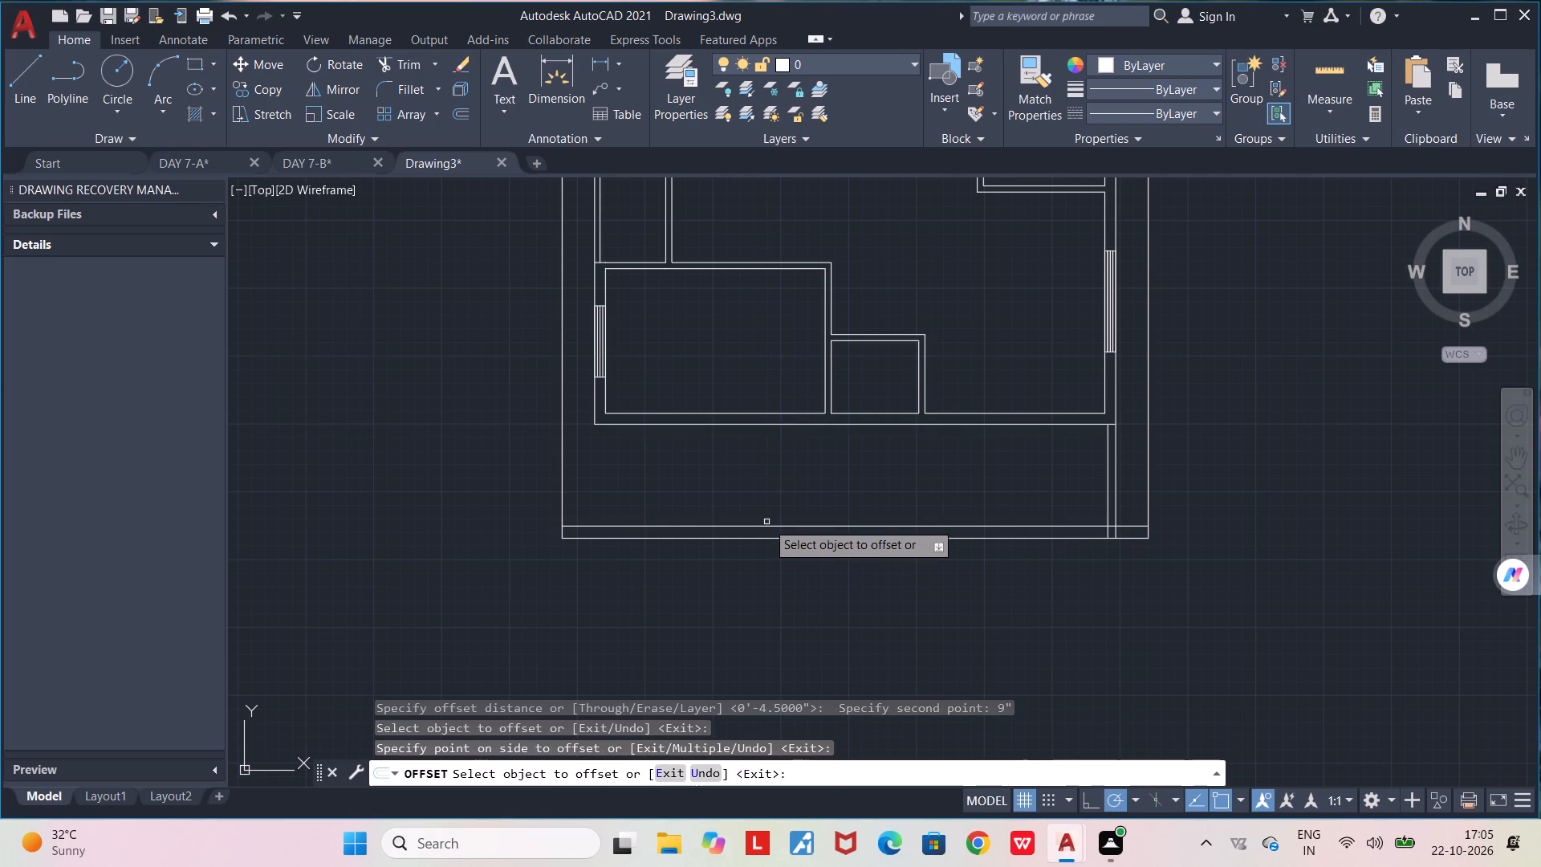
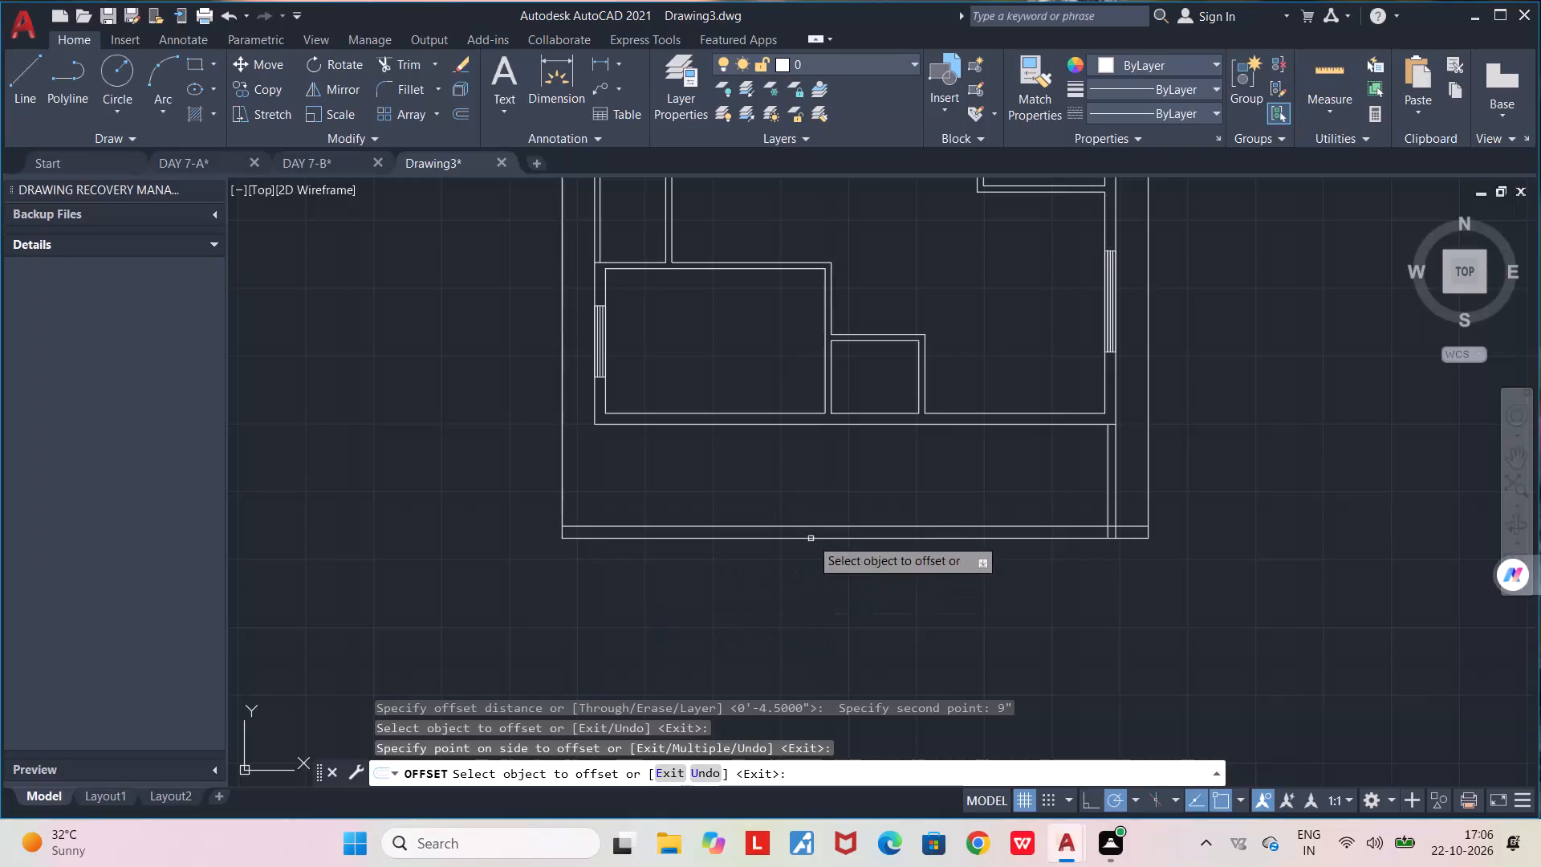
# Draw a short vertical line from the midpoint of the front boundary wall's inner line down past the plot's bottom line.
pyautogui.scroll(-1, 787, 602)
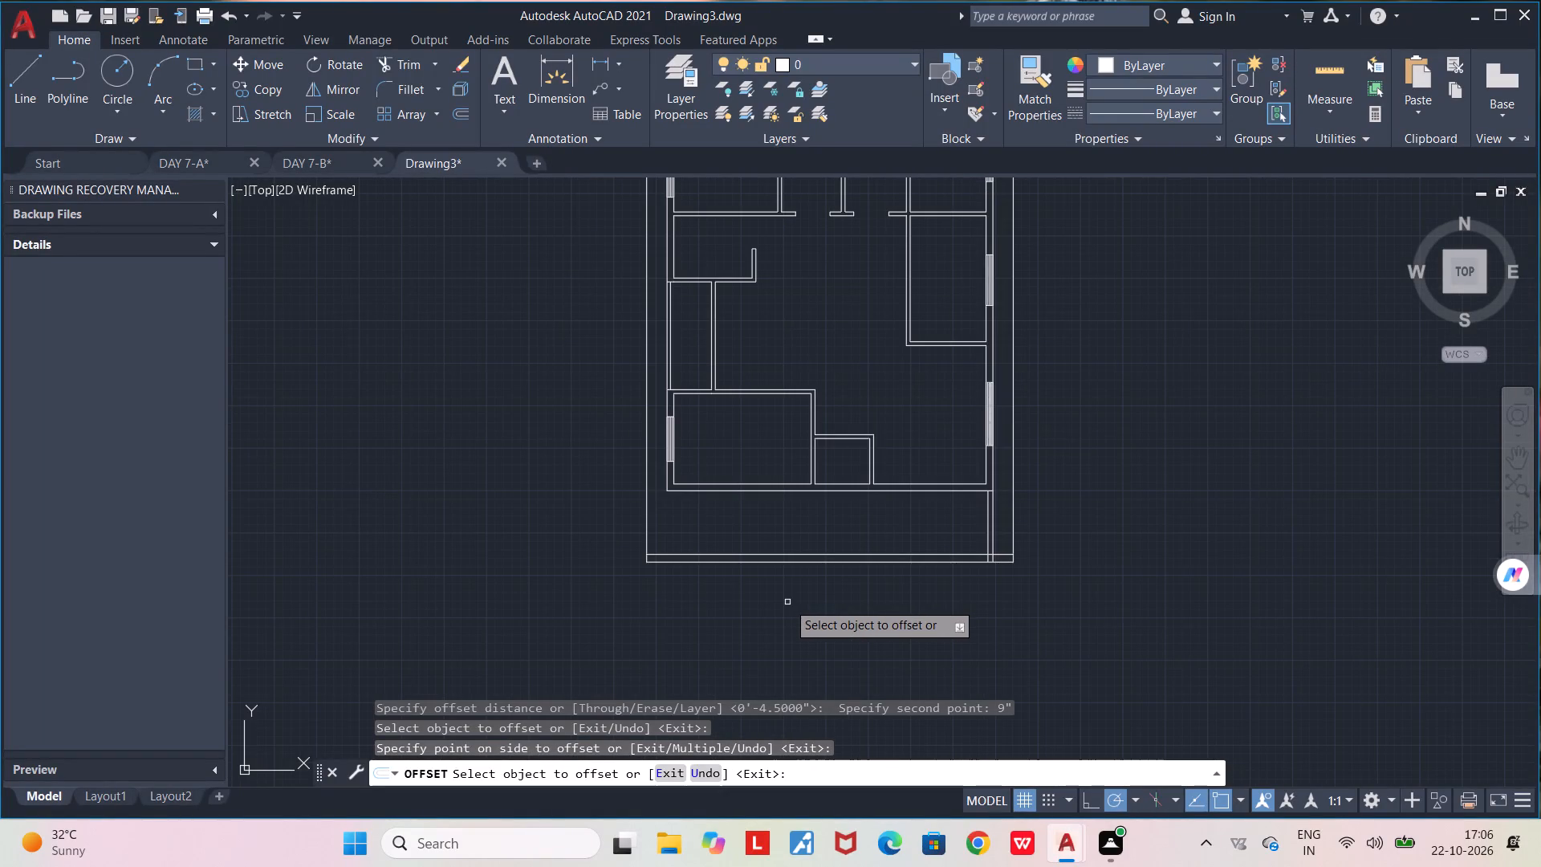
pyautogui.press('space')
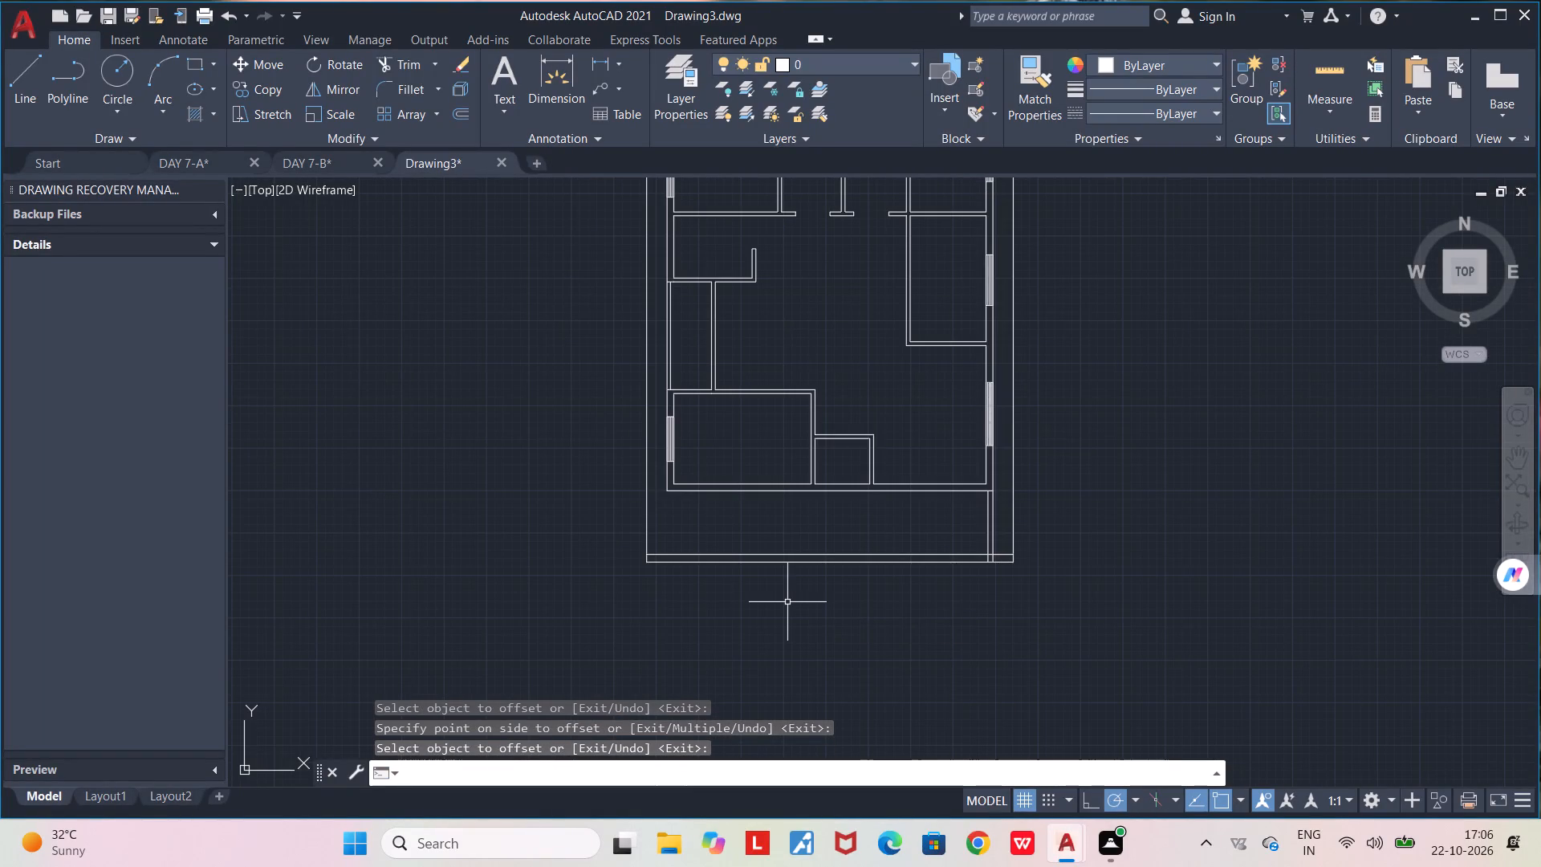
pyautogui.scroll(1, 822, 539)
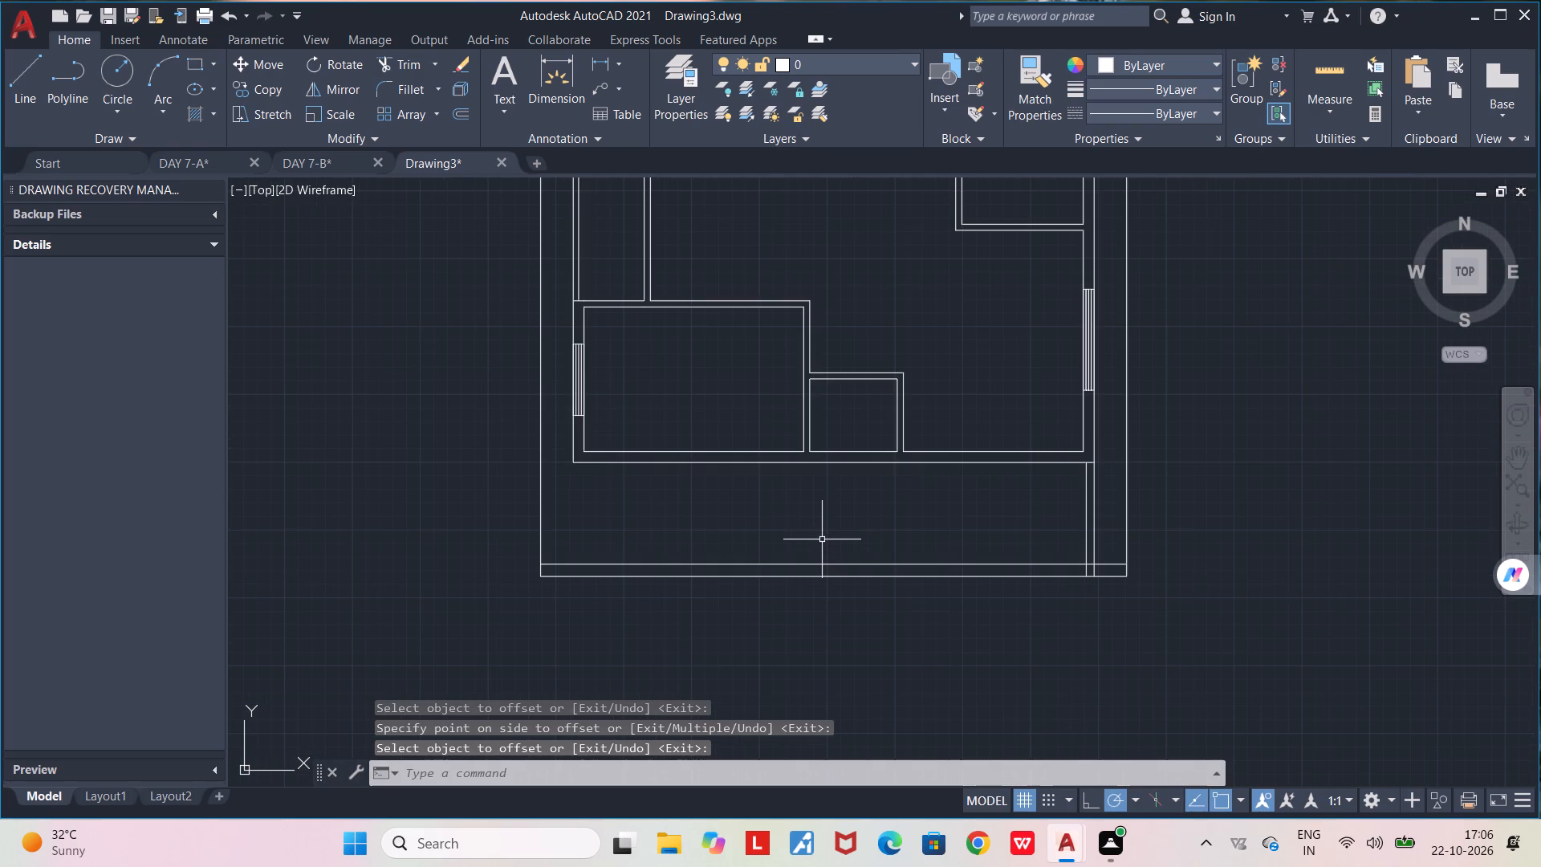
pyautogui.press('l')
pyautogui.press('Return')
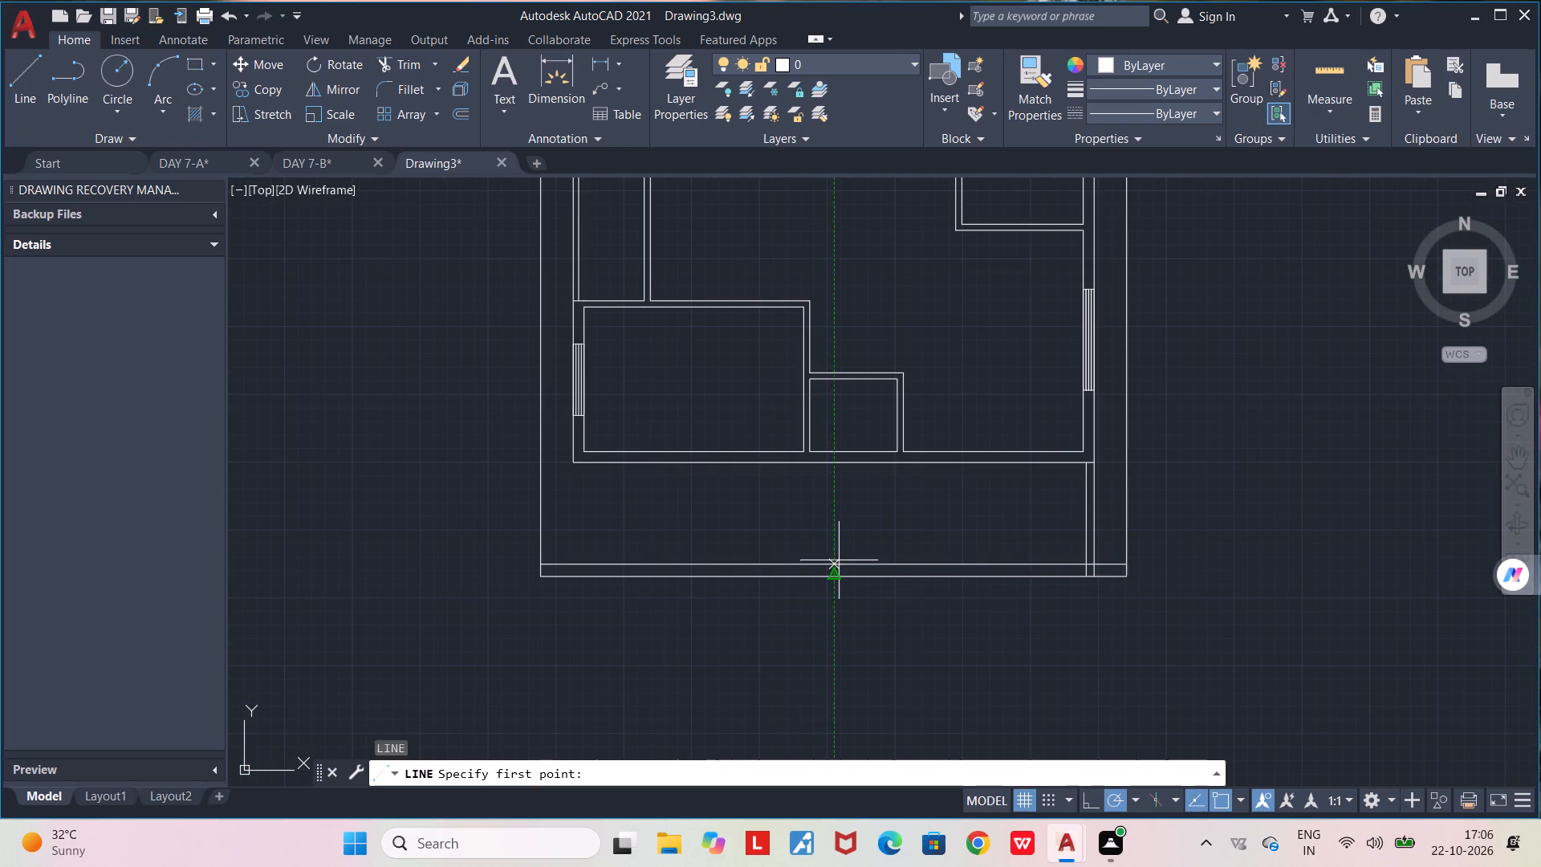
pyautogui.click(832, 563)
pyautogui.click(826, 601)
pyautogui.press('space')
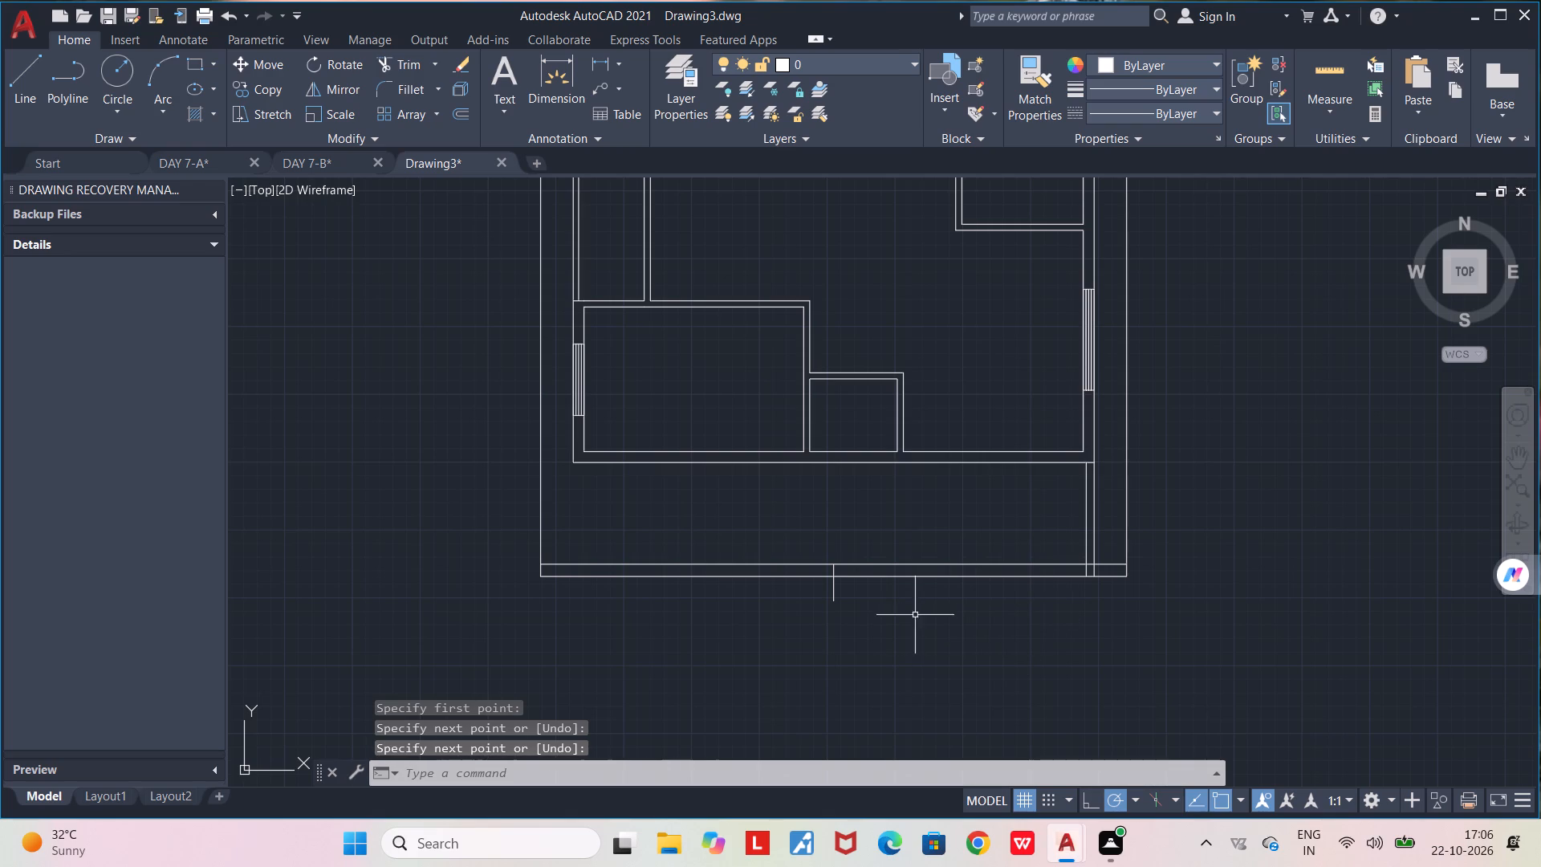
# Trim the vertical line's overhang below the plot and the boundary wall's inner line everywhere east of that vertical line.
pyautogui.write('TR')
pyautogui.press('Return')
pyautogui.click(832, 592)
pyautogui.click(886, 565)
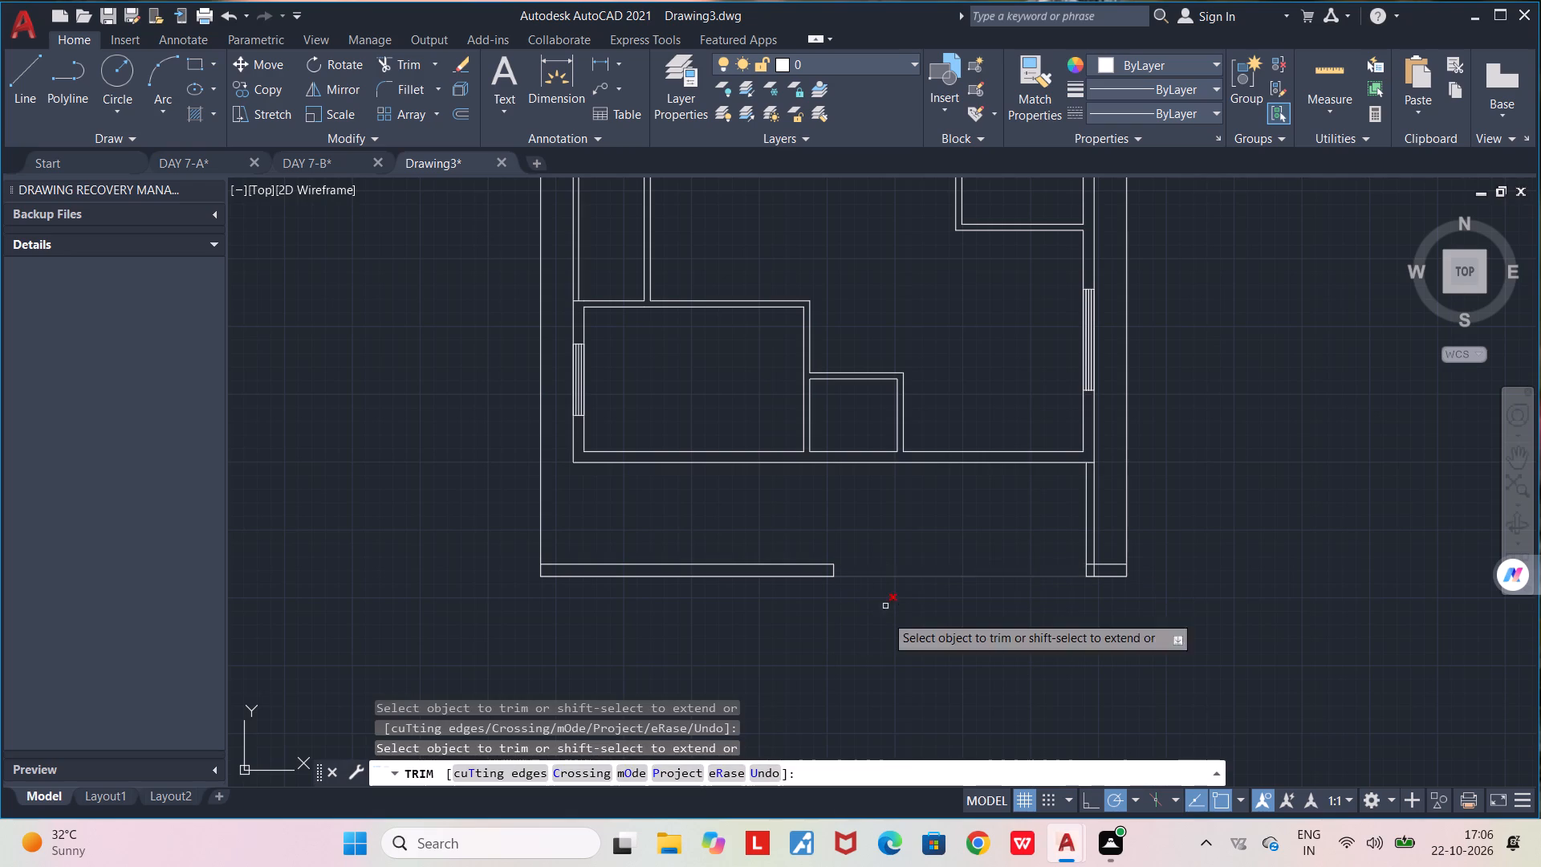
pyautogui.scroll(4, 1096, 569)
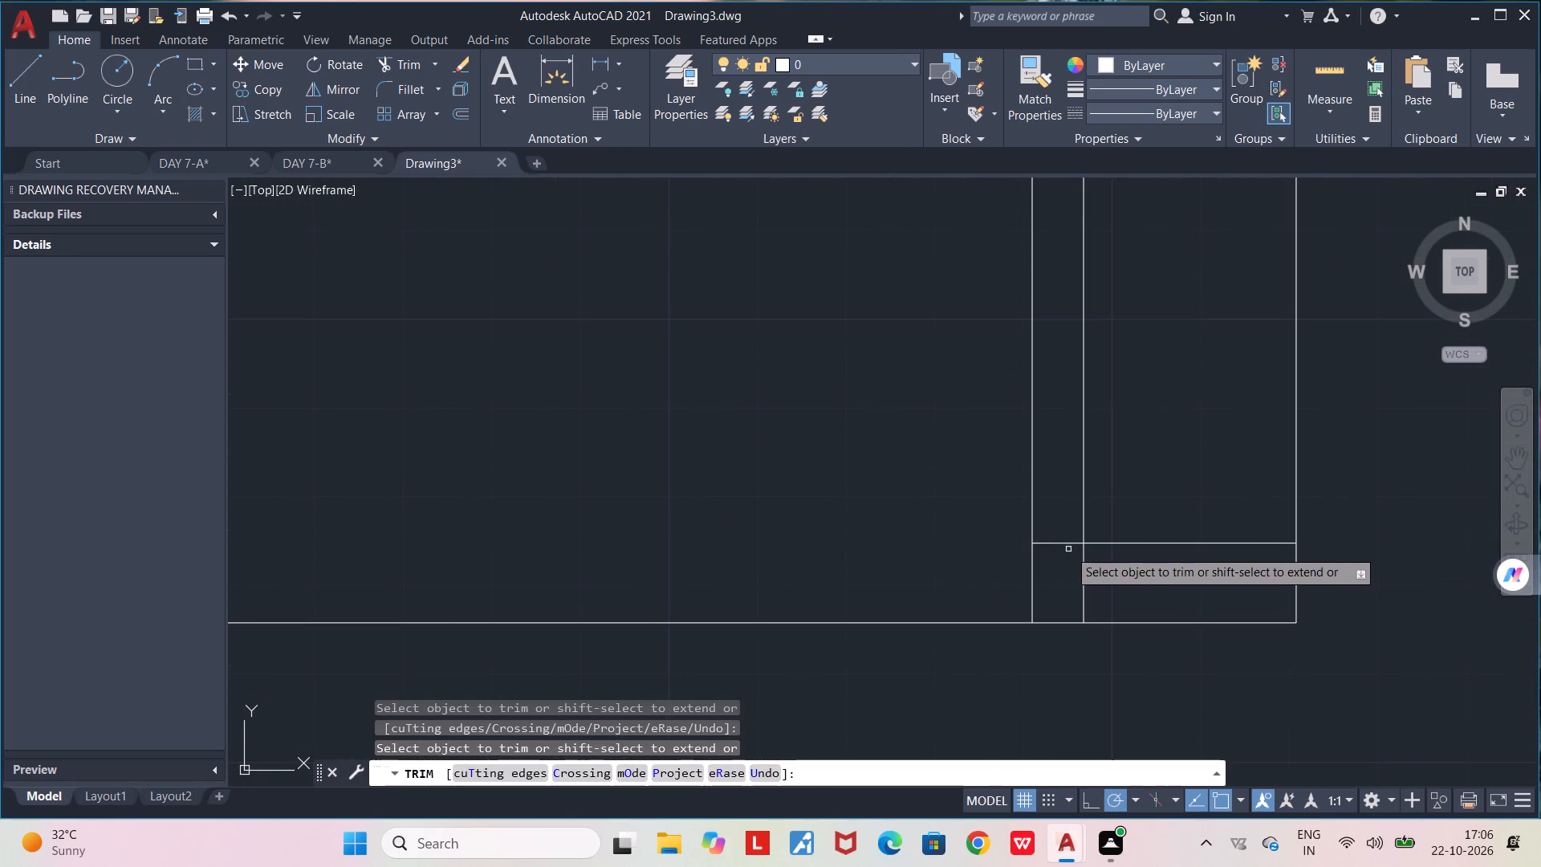
pyautogui.click(1060, 543)
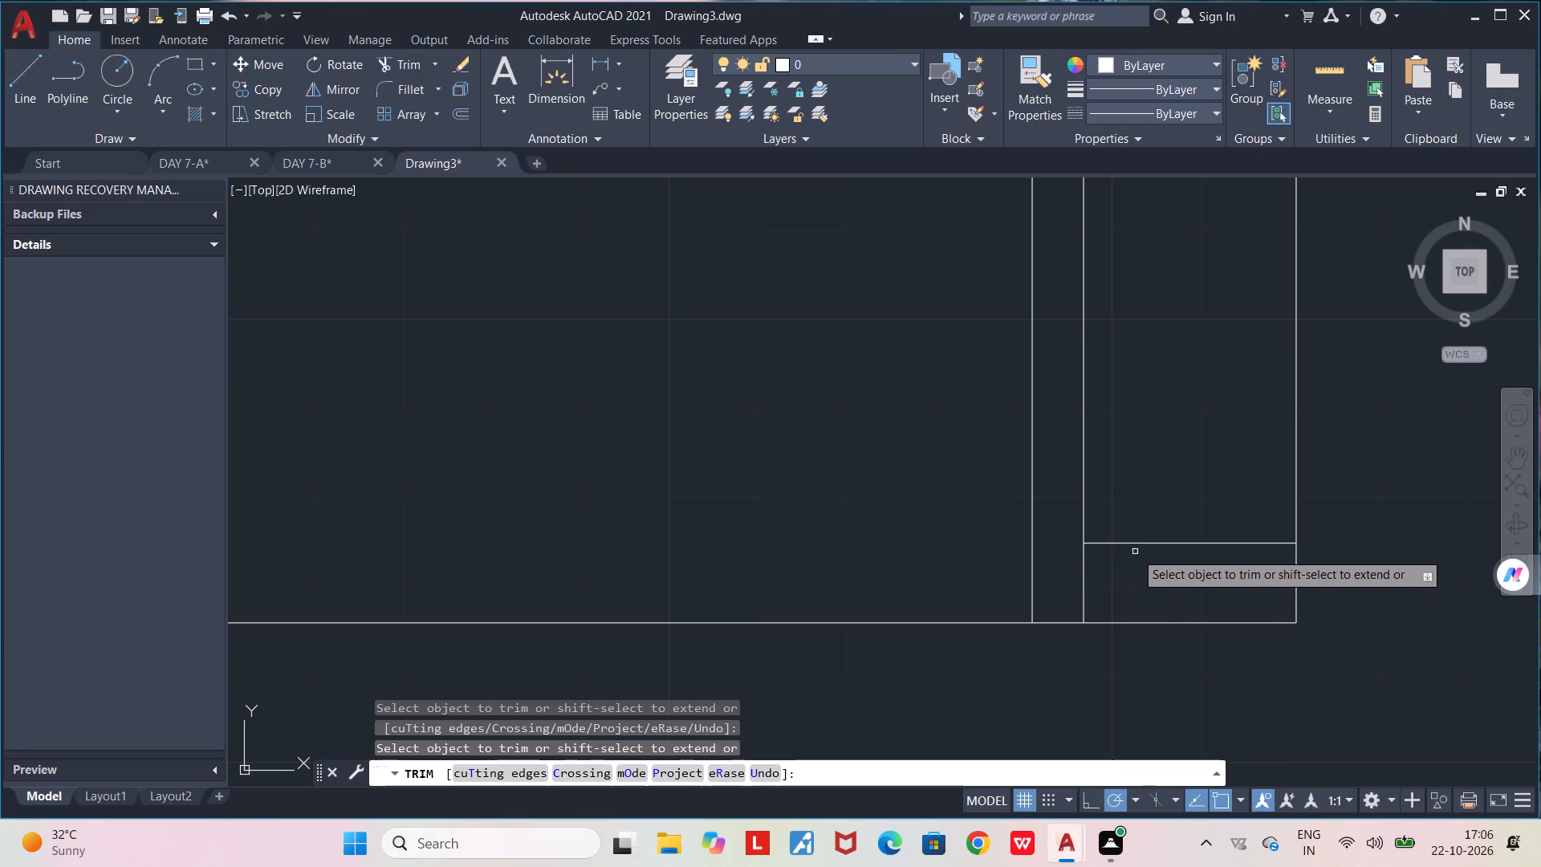
pyautogui.click(1133, 541)
pyautogui.scroll(-3, 1133, 541)
pyautogui.press('space')
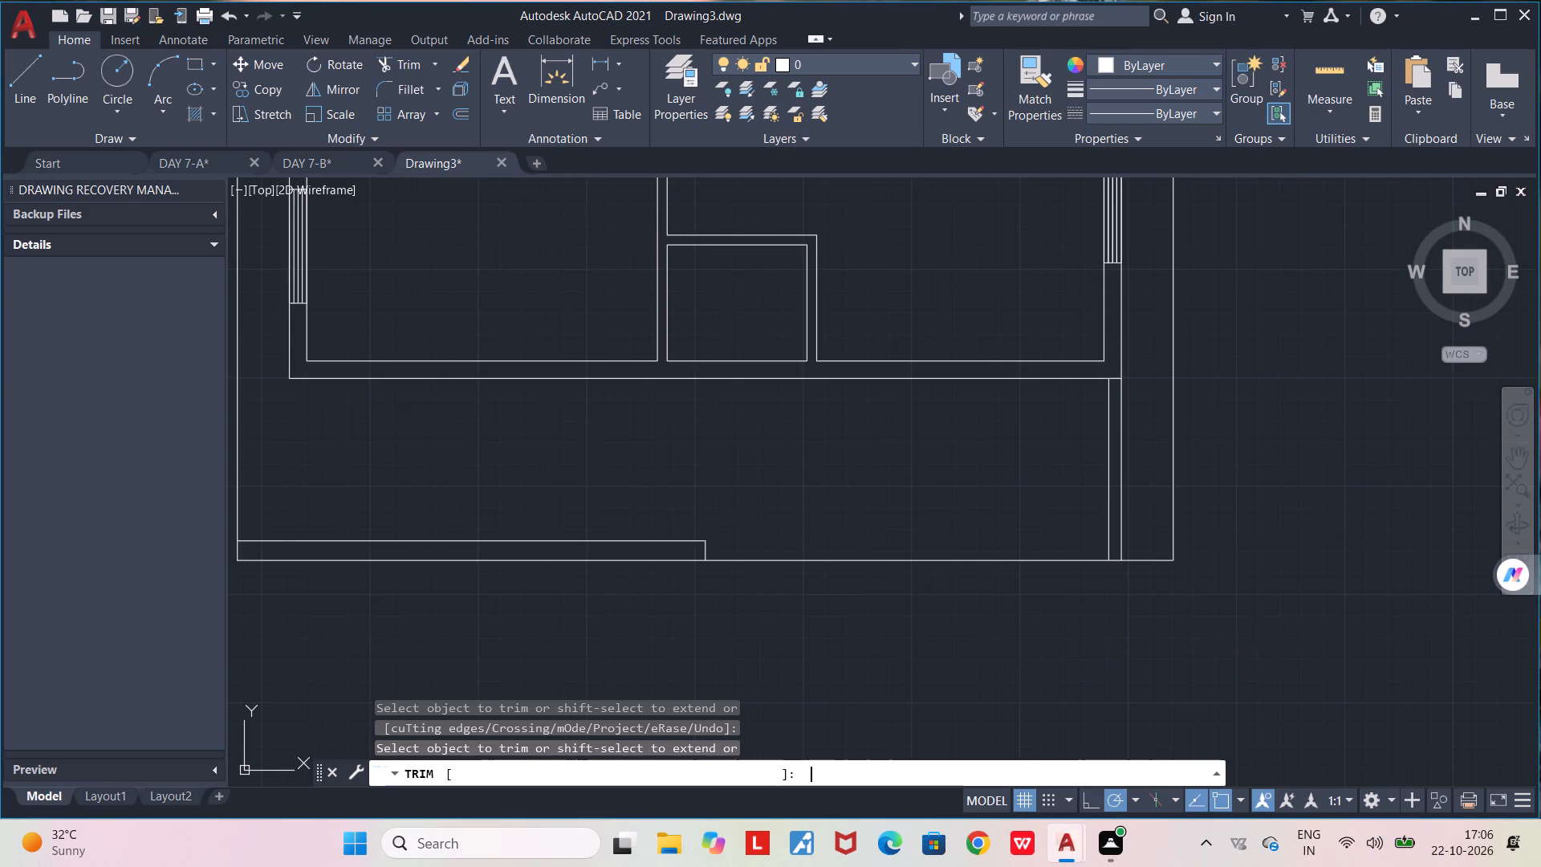
# Draw a horizontal line about 16'-5" long from the midpoint of the boundary wall's end eastward past the two front-setback lines.
pyautogui.press('l')
pyautogui.press('Return')
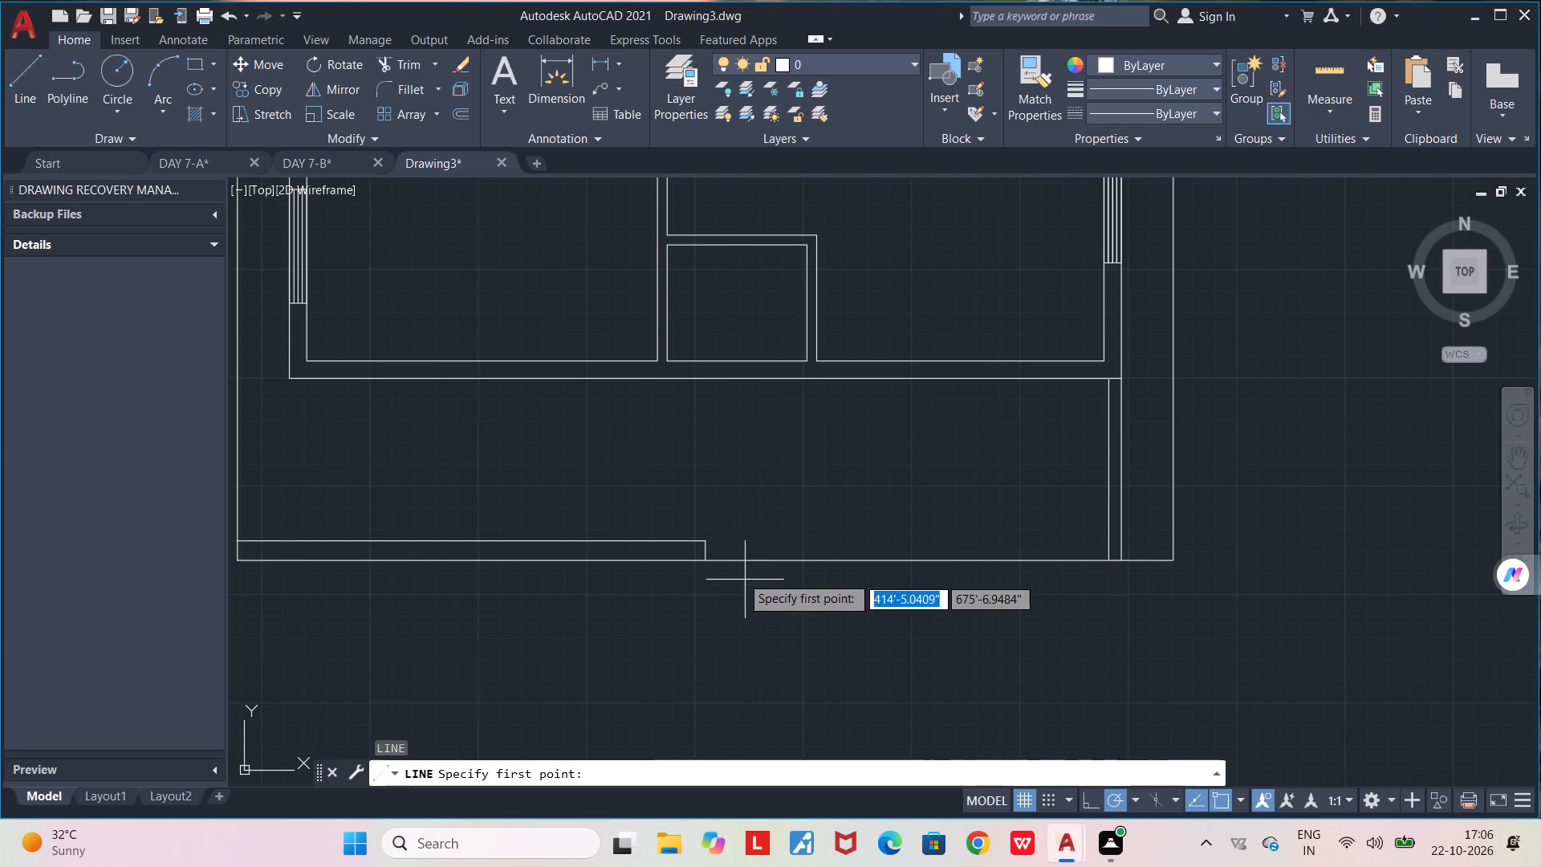
pyautogui.scroll(2, 711, 566)
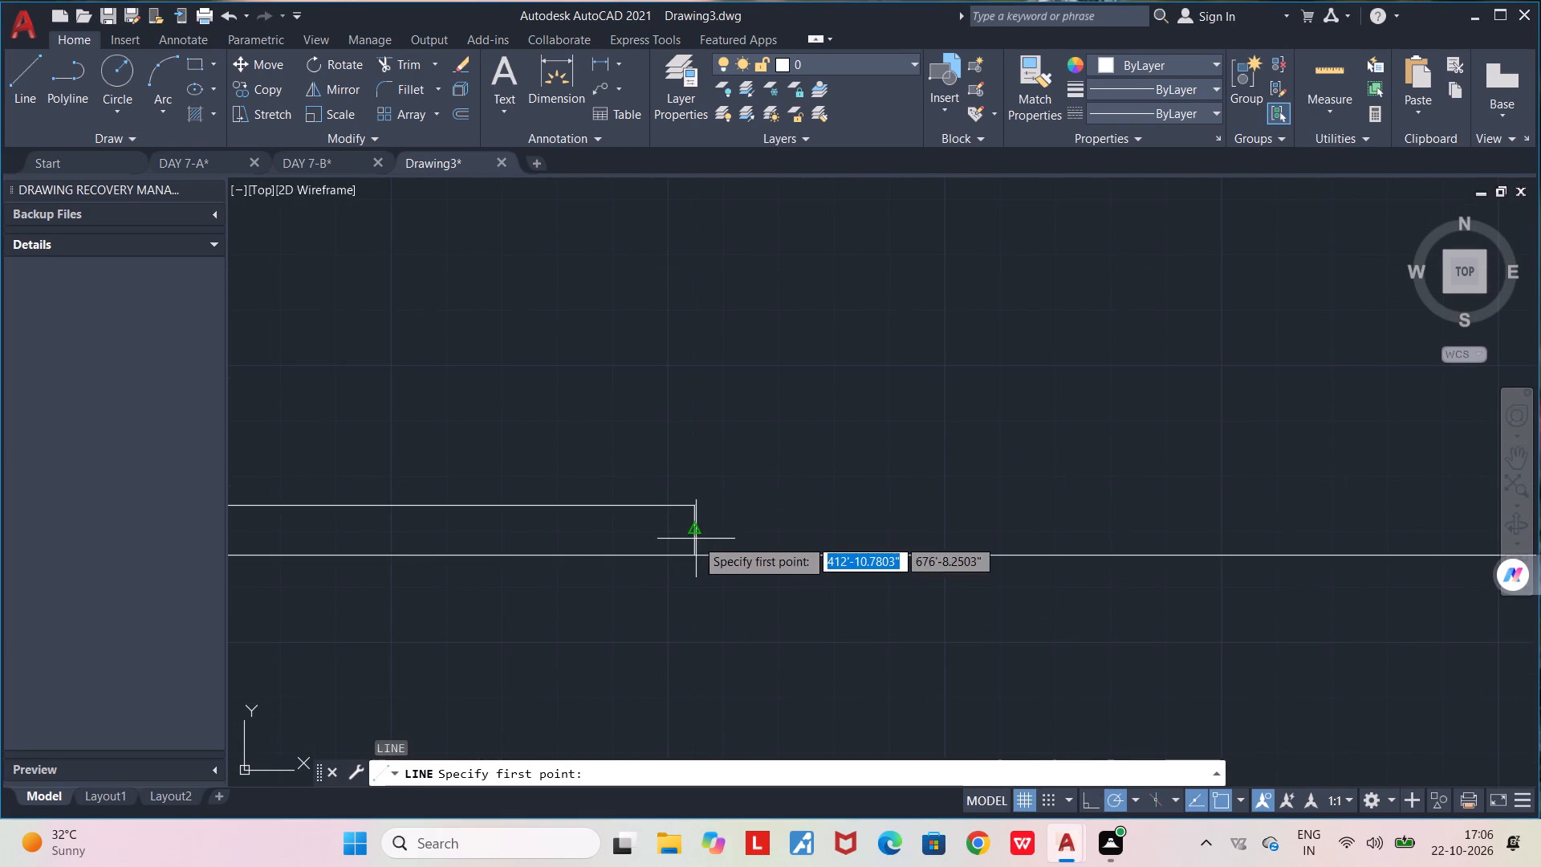
pyautogui.click(698, 529)
pyautogui.scroll(-4, 714, 533)
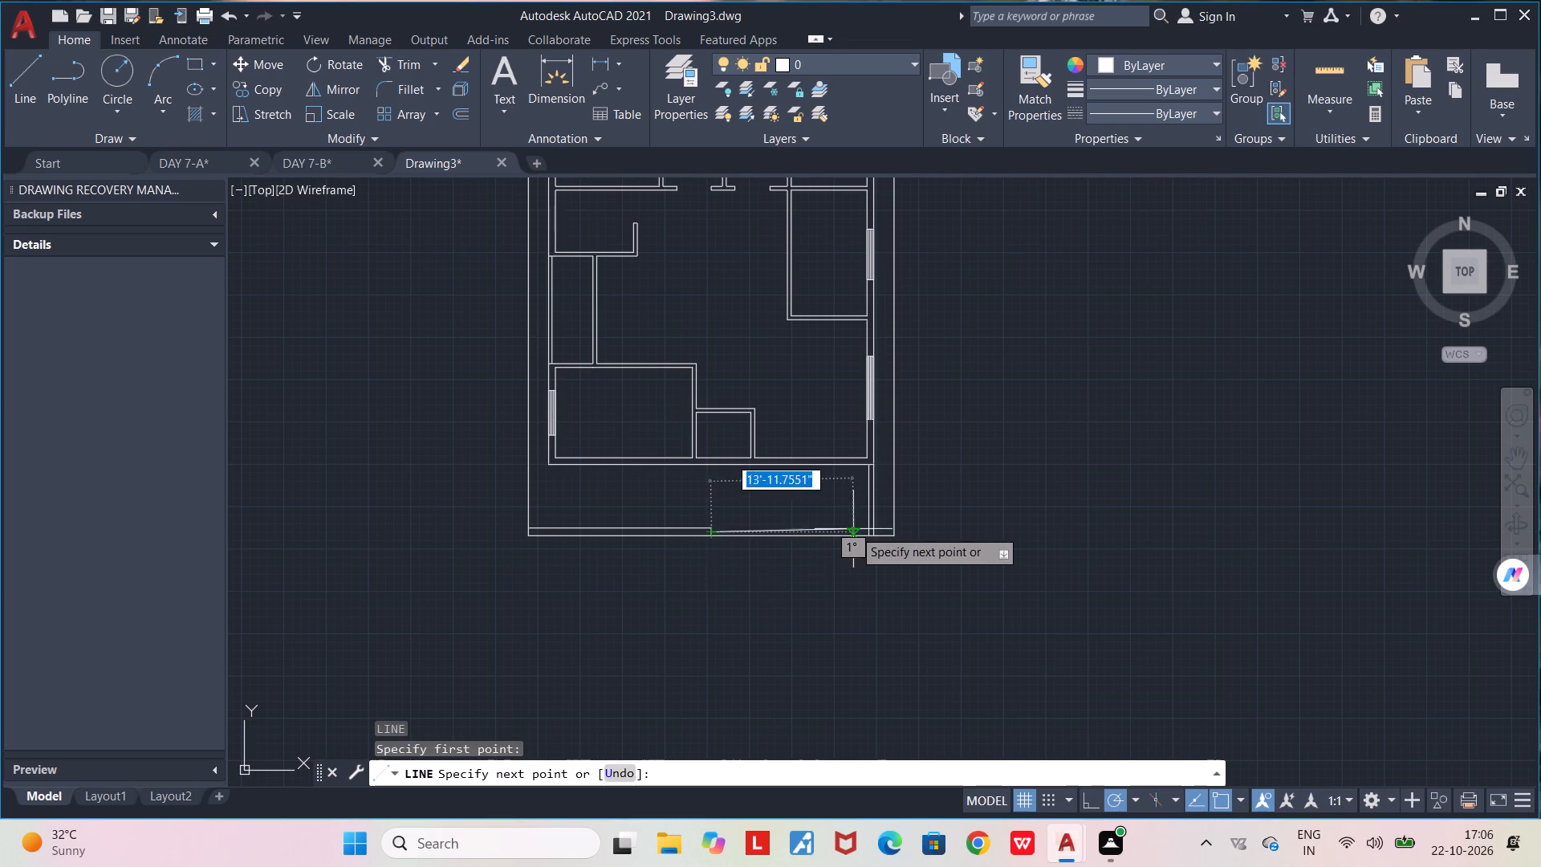
pyautogui.scroll(2, 880, 527)
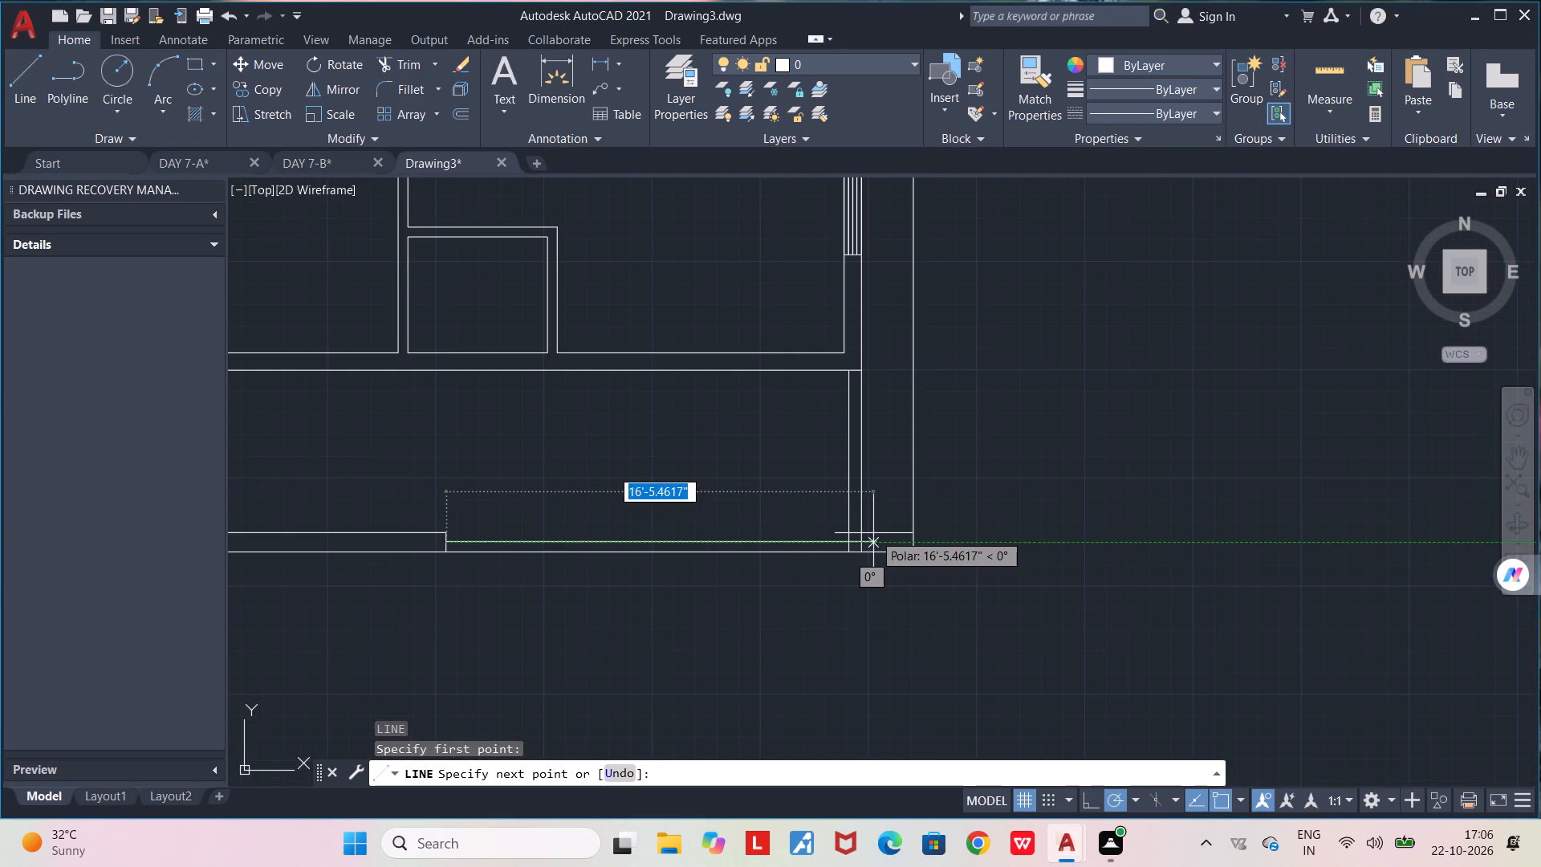
pyautogui.click(873, 533)
pyautogui.press('space')
# Trim the new horizontal line between and beyond the two front-setback lines, so it ends at the western one.
pyautogui.write('TR')
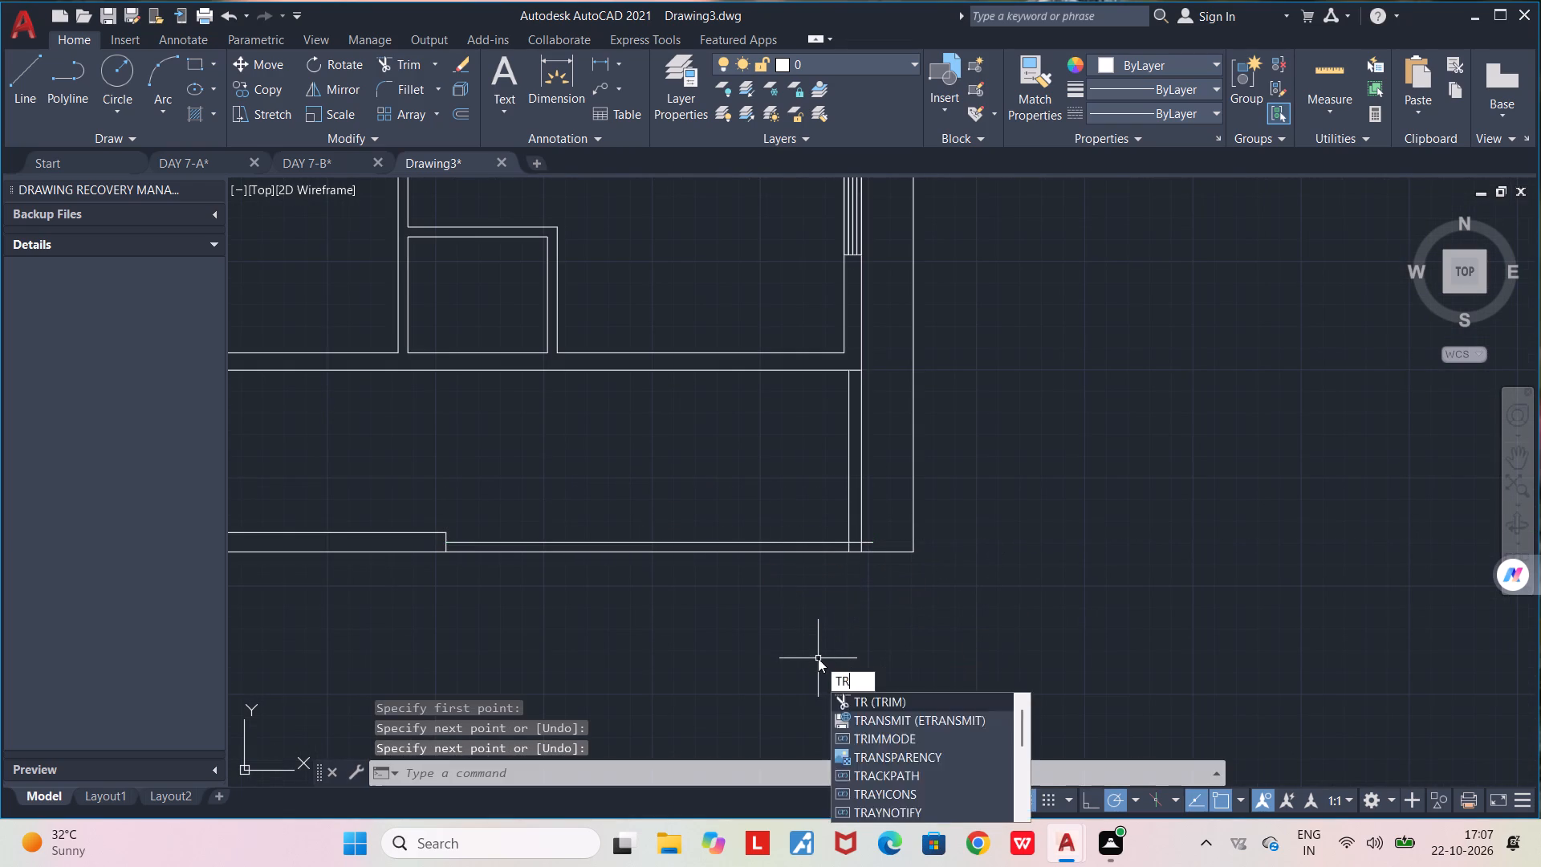
pyautogui.press('Return')
pyautogui.scroll(3, 860, 542)
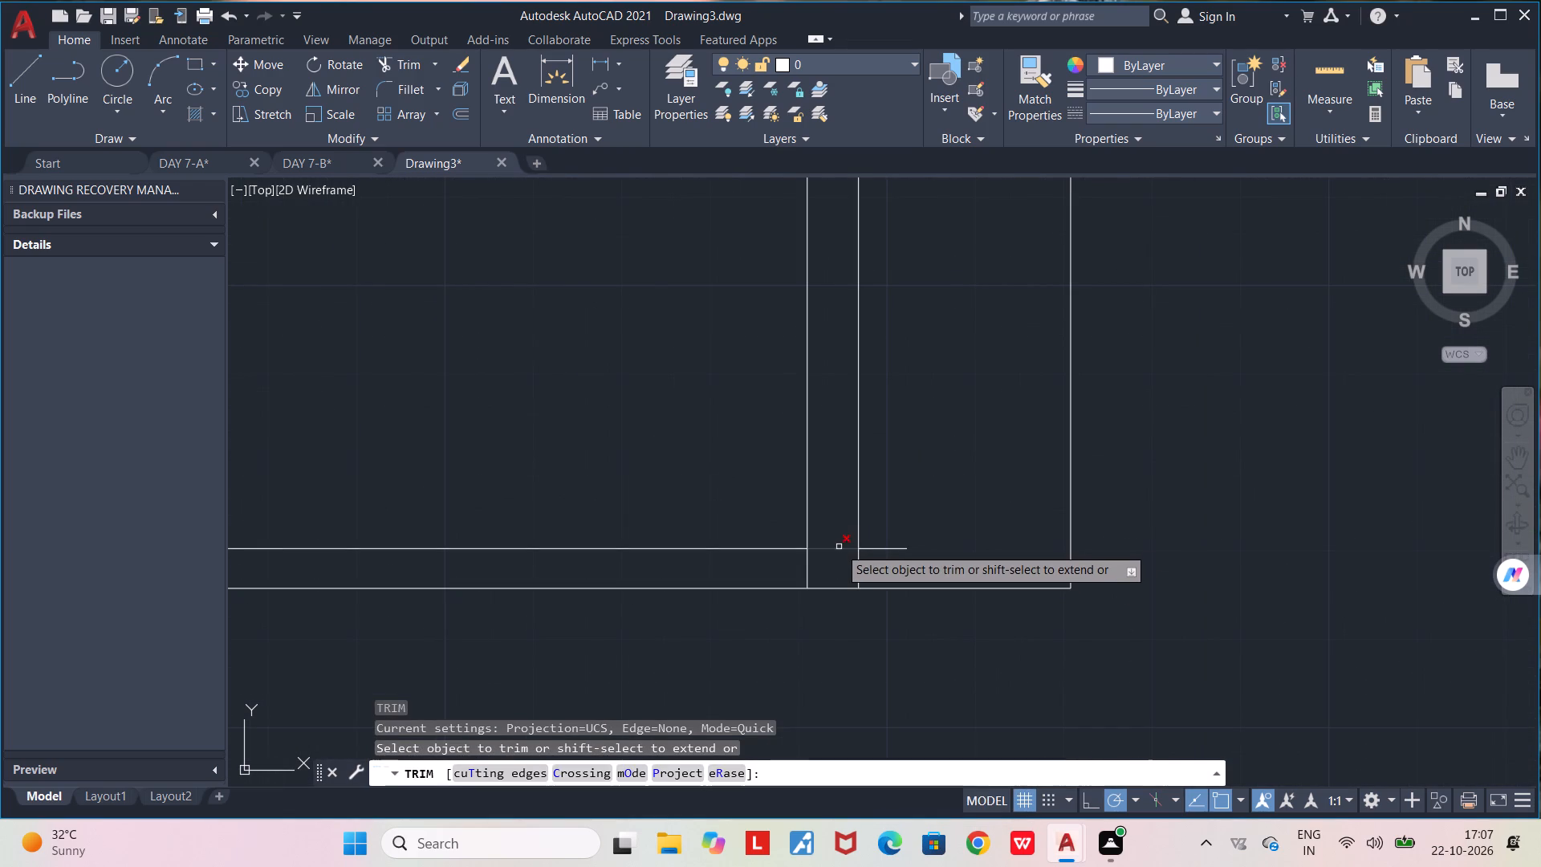
pyautogui.click(839, 548)
pyautogui.click(881, 552)
pyautogui.scroll(-4, 888, 524)
pyautogui.moveTo(826, 584); pyautogui.dragTo(890, 574, button='middle')
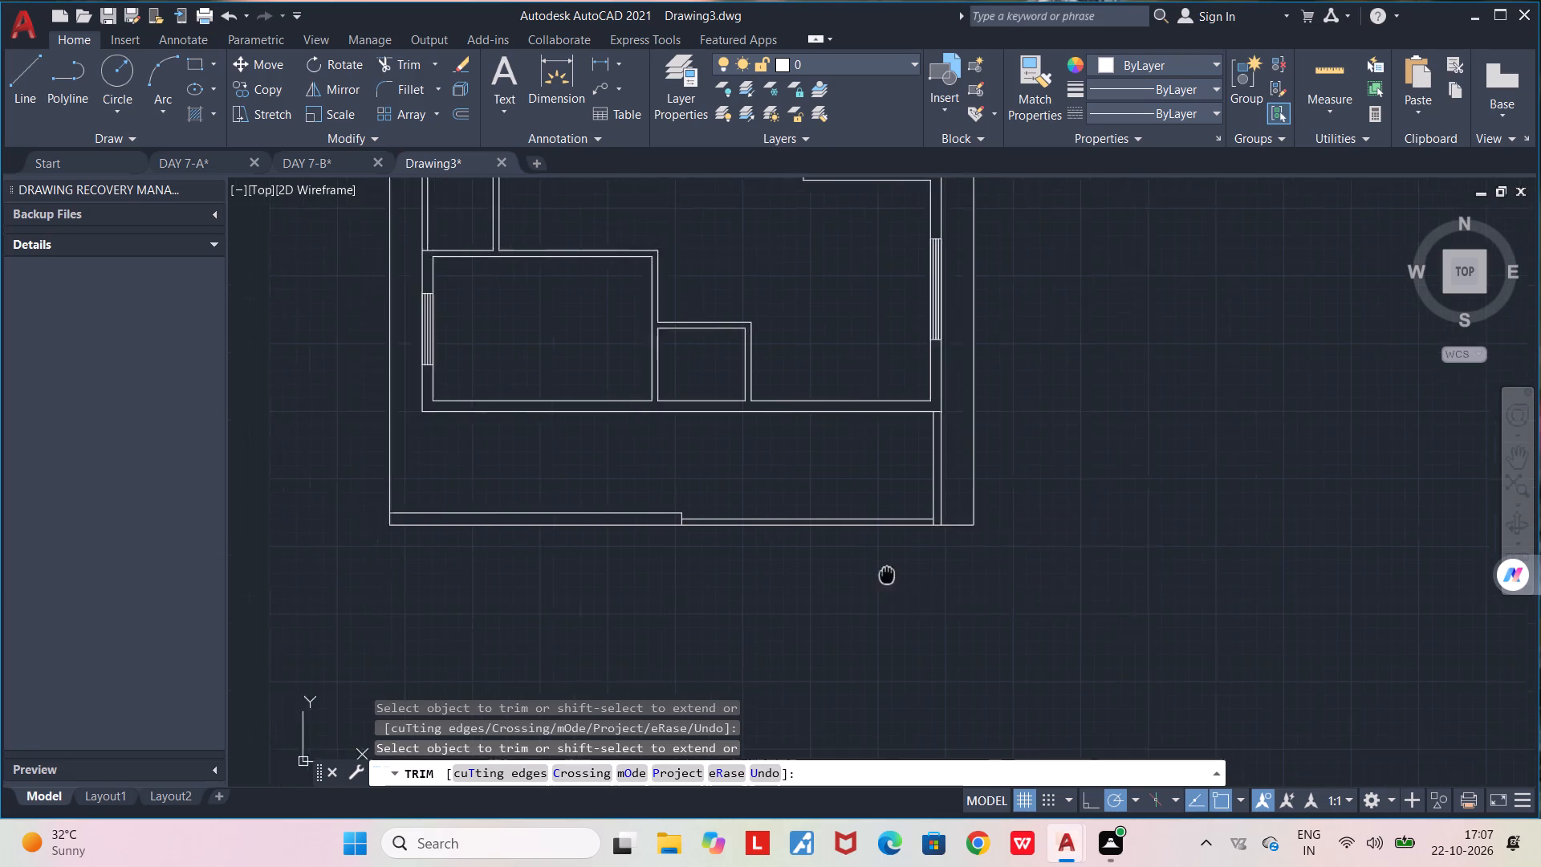
pyautogui.moveTo(890, 574); pyautogui.dragTo(901, 568, button='middle')
pyautogui.scroll(-3, 901, 568)
pyautogui.scroll(3, 831, 619)
pyautogui.moveTo(848, 544); pyautogui.dragTo(756, 616, button='middle')
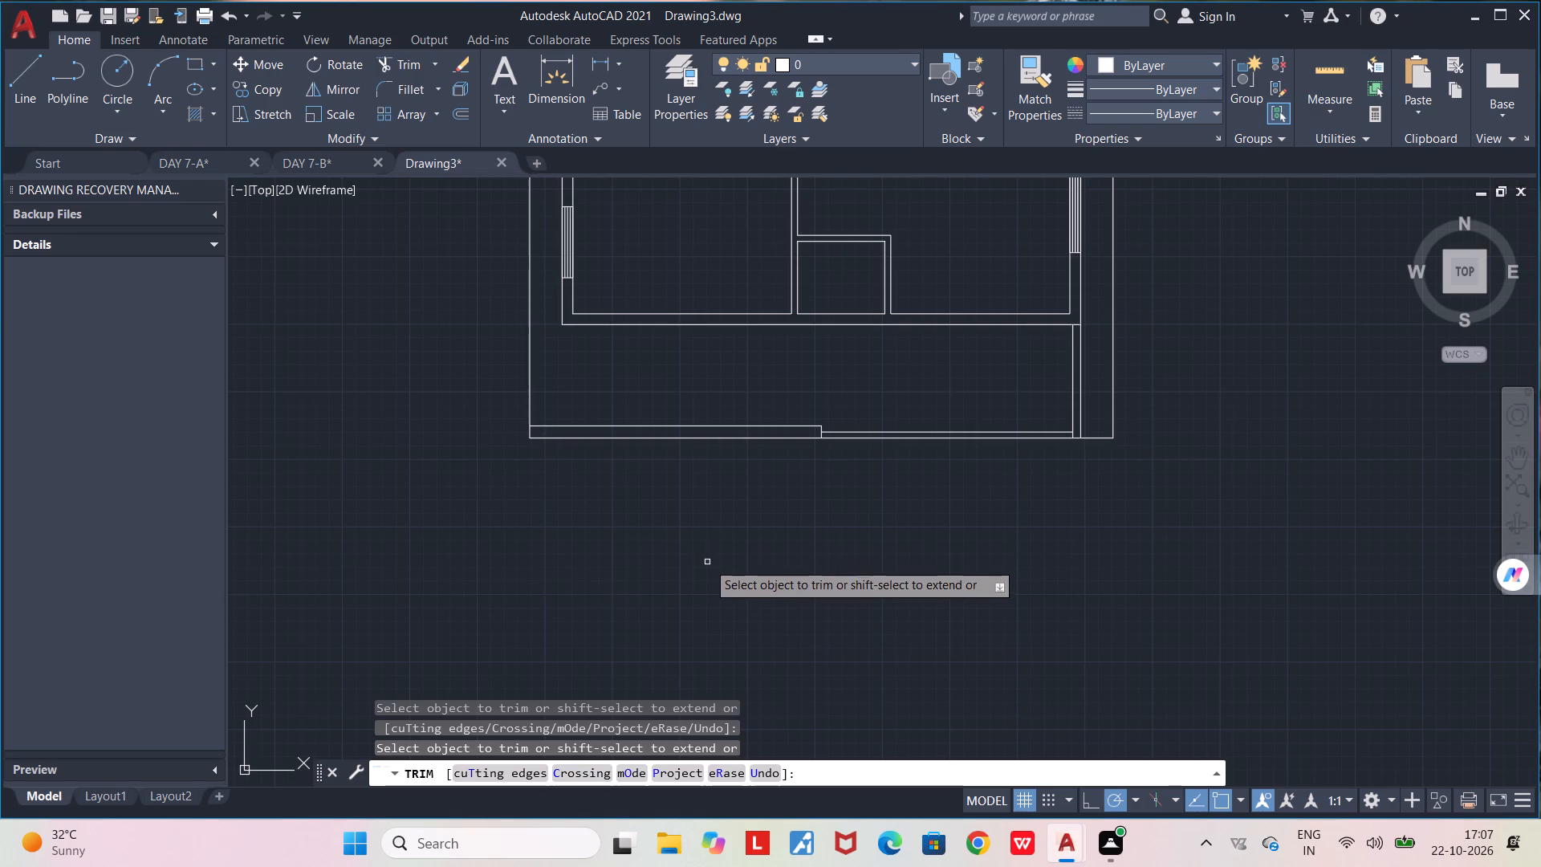
pyautogui.press('space')
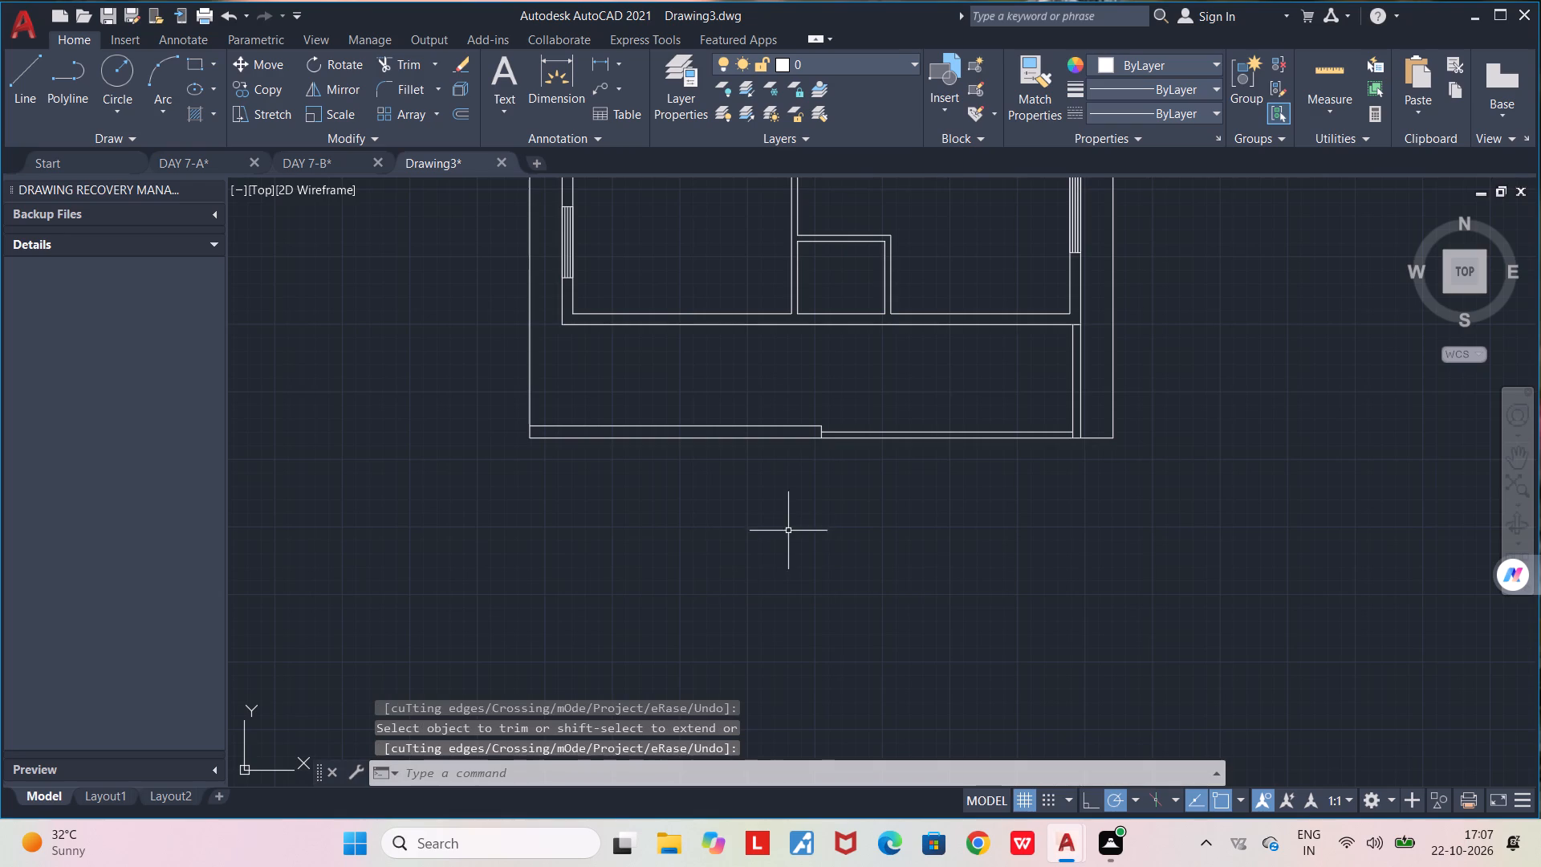
# Examine the whole floor plan and the small room against the front wall.
pyautogui.scroll(-1, 789, 580)
pyautogui.moveTo(811, 563); pyautogui.dragTo(807, 665, button='middle')
pyautogui.scroll(-1, 807, 665)
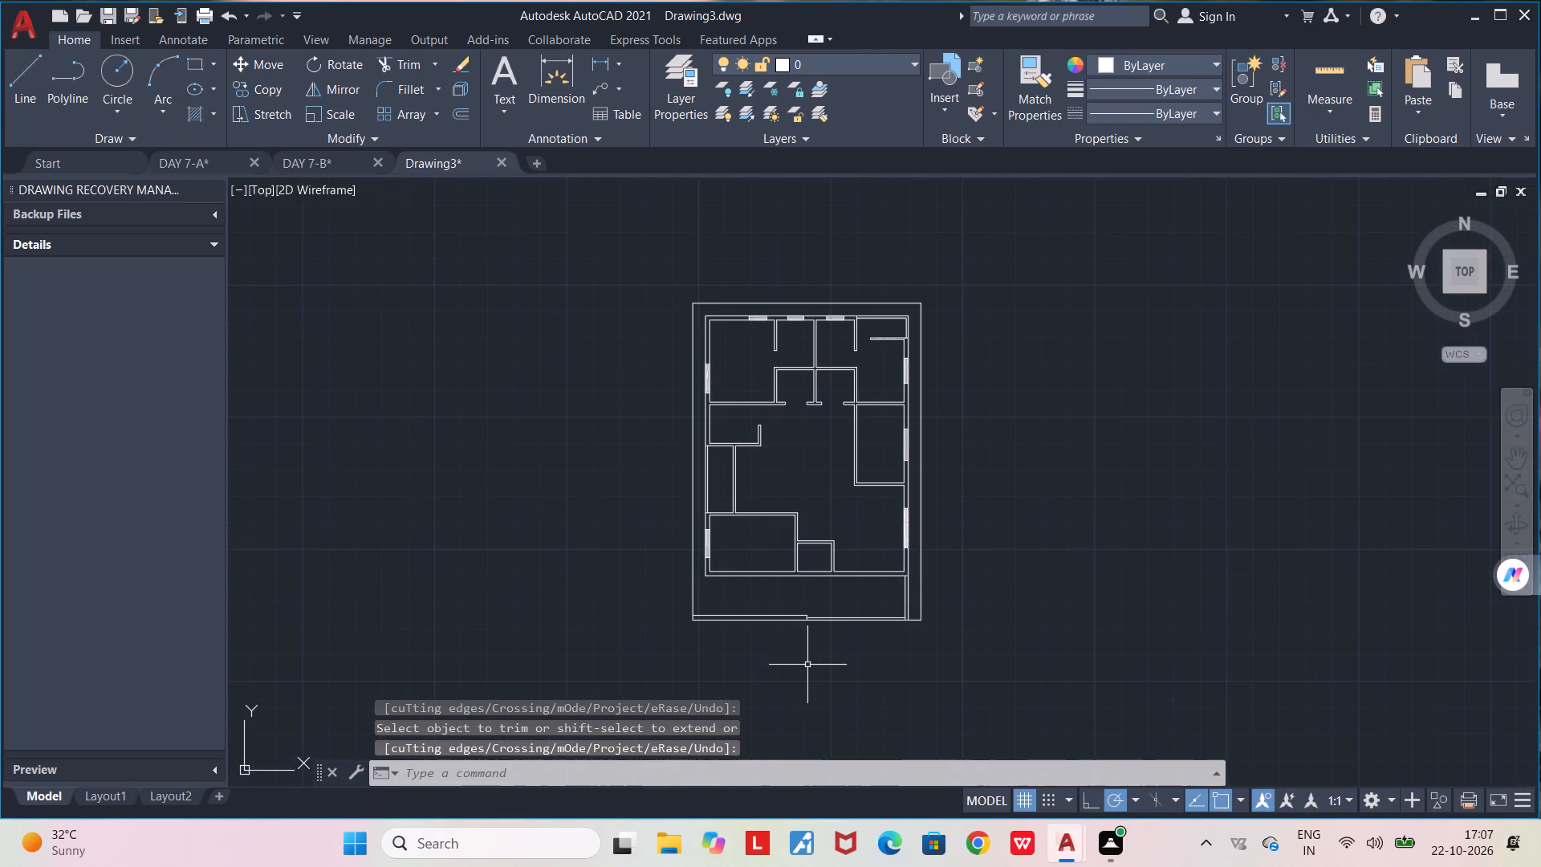
pyautogui.scroll(1, 815, 612)
pyautogui.moveTo(814, 609); pyautogui.dragTo(815, 662, button='middle')
pyautogui.scroll(-2, 815, 663)
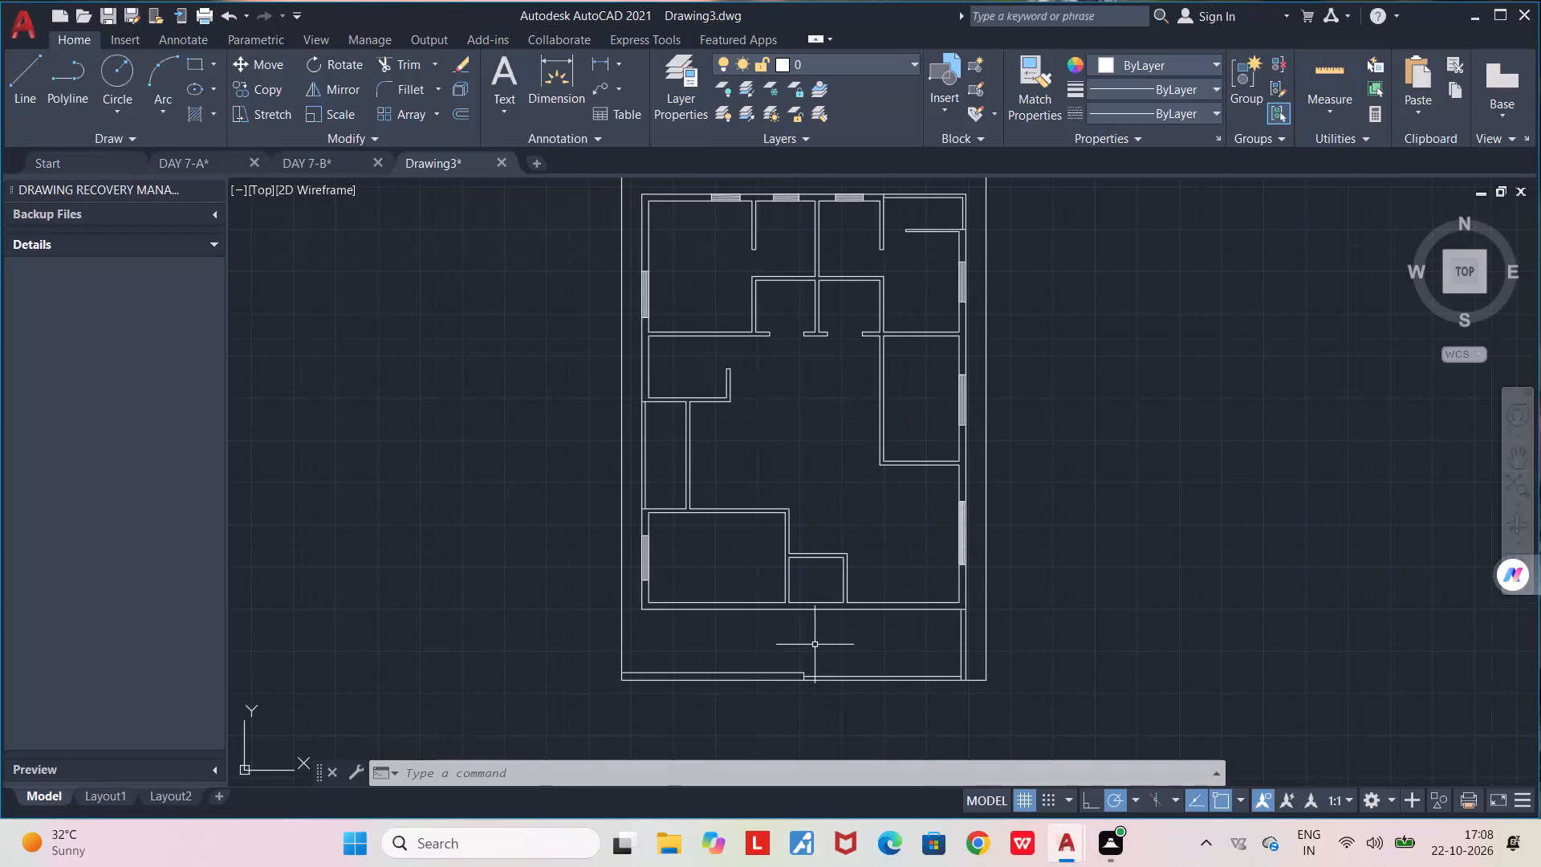
pyautogui.scroll(3, 822, 564)
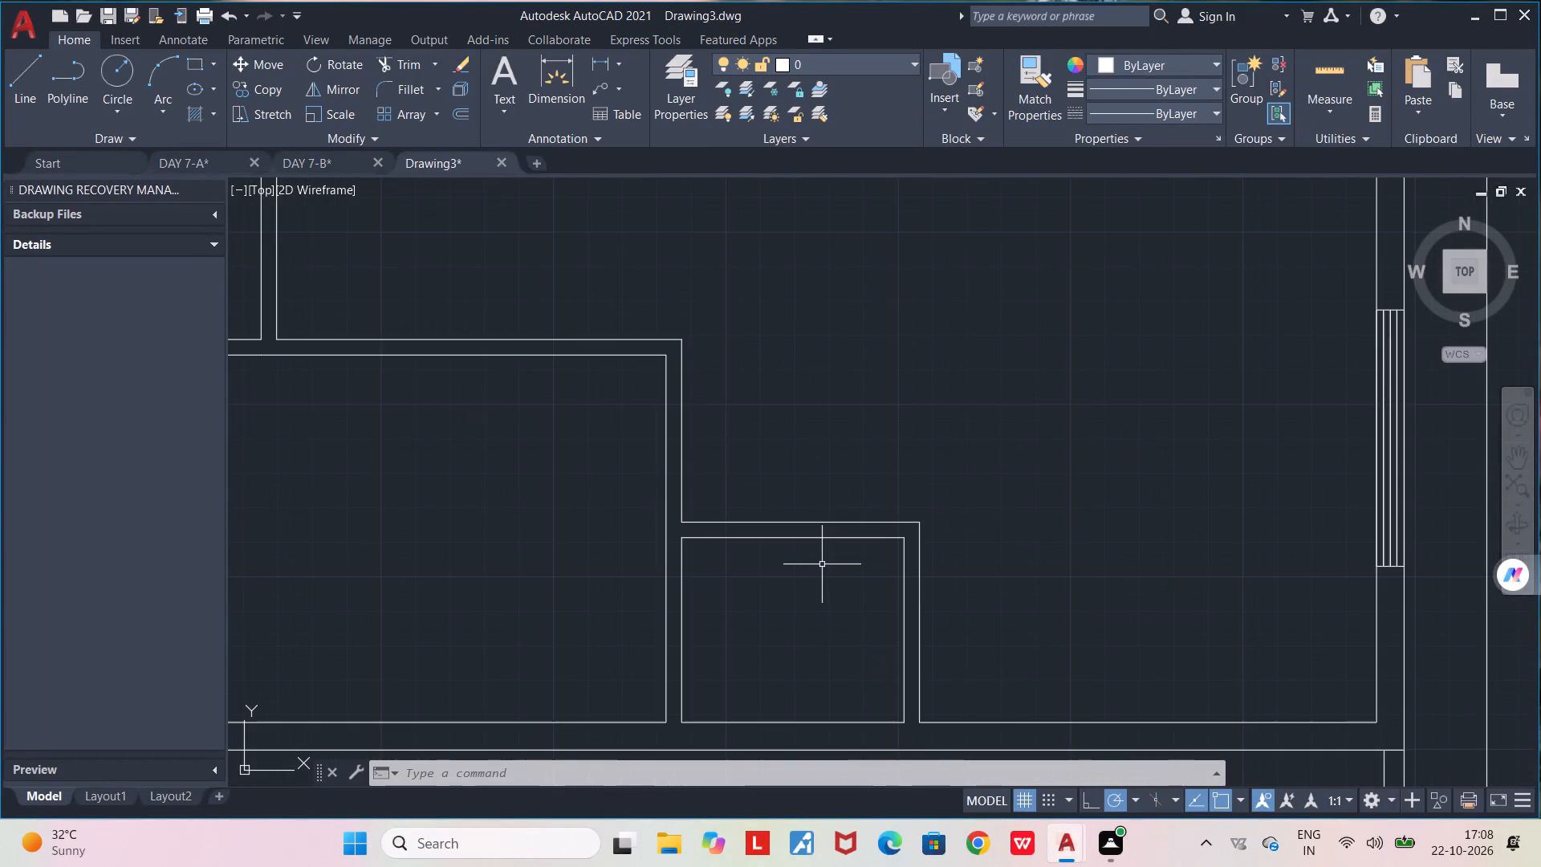
pyautogui.scroll(2, 822, 564)
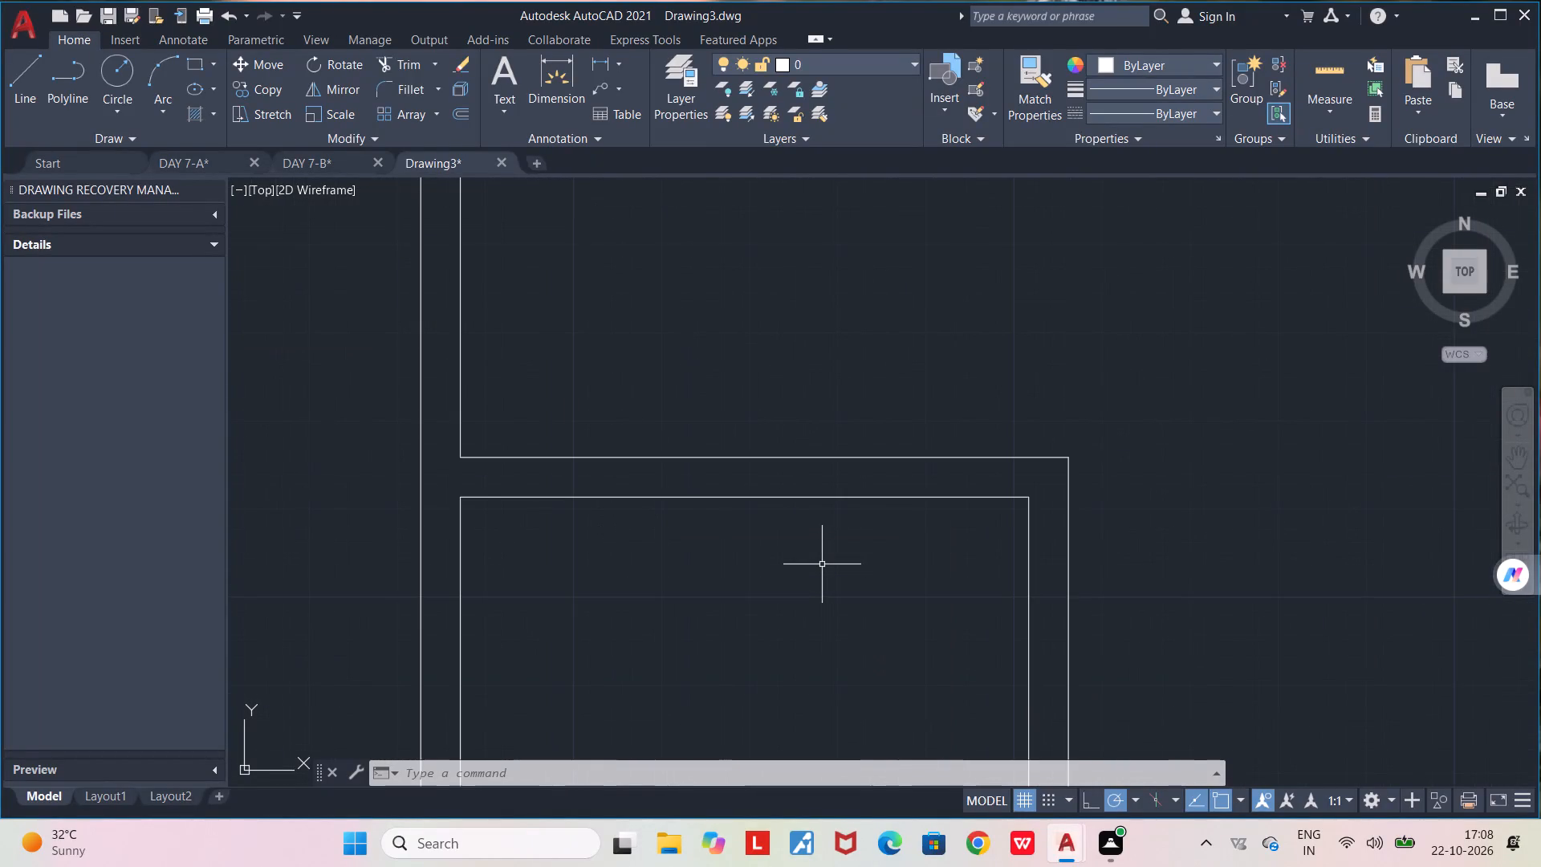
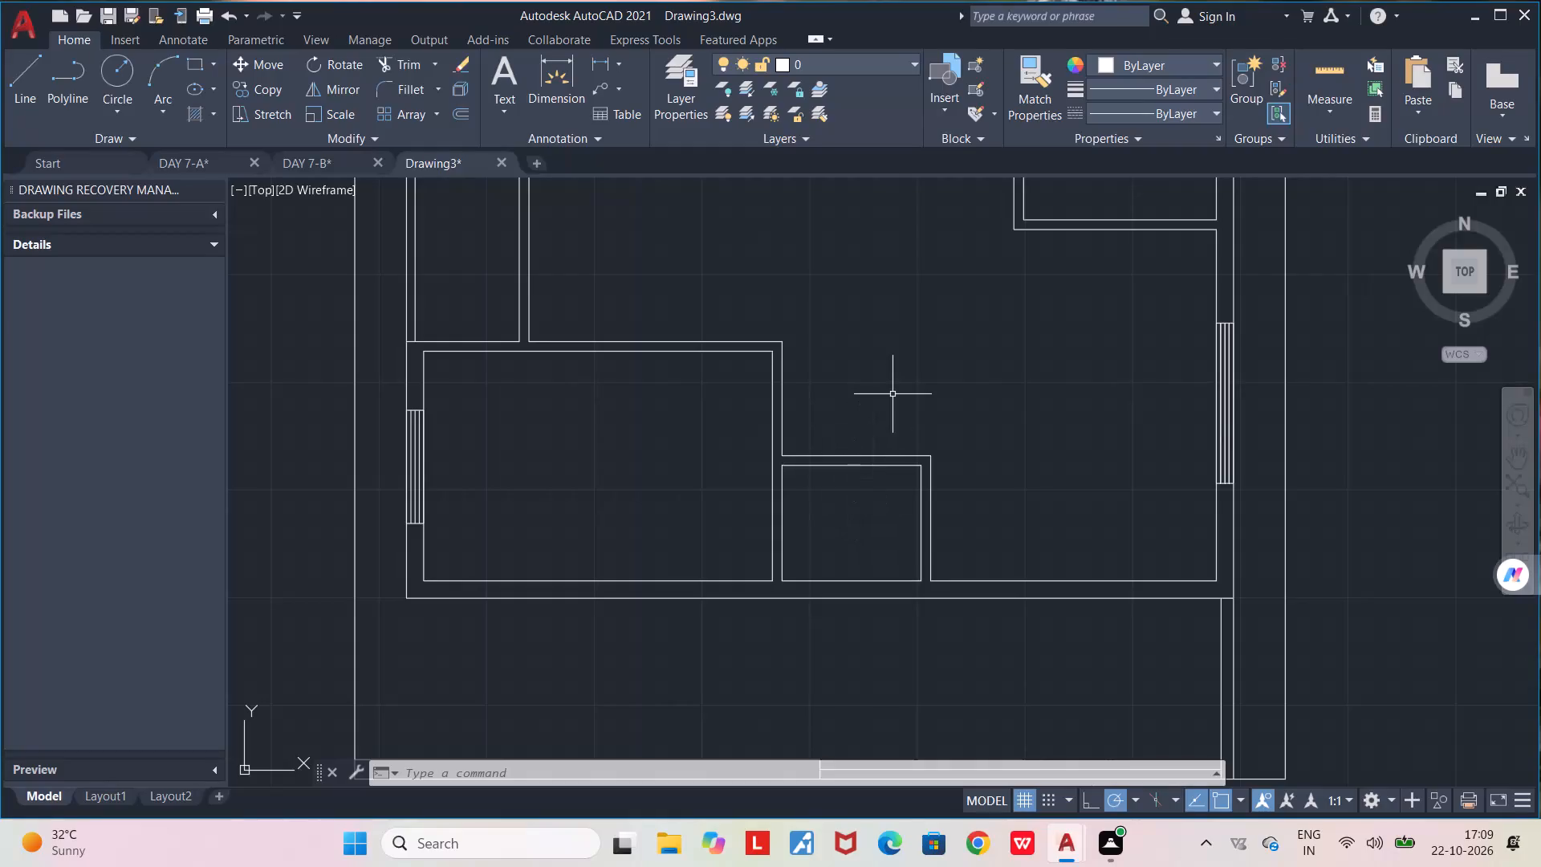
# Draw a vertical line from the small front room's inner north-east corner across its north partition, and trim it at the partition's outer line.
pyautogui.scroll(-1, 892, 393)
pyautogui.moveTo(891, 428); pyautogui.dragTo(886, 471, button='middle')
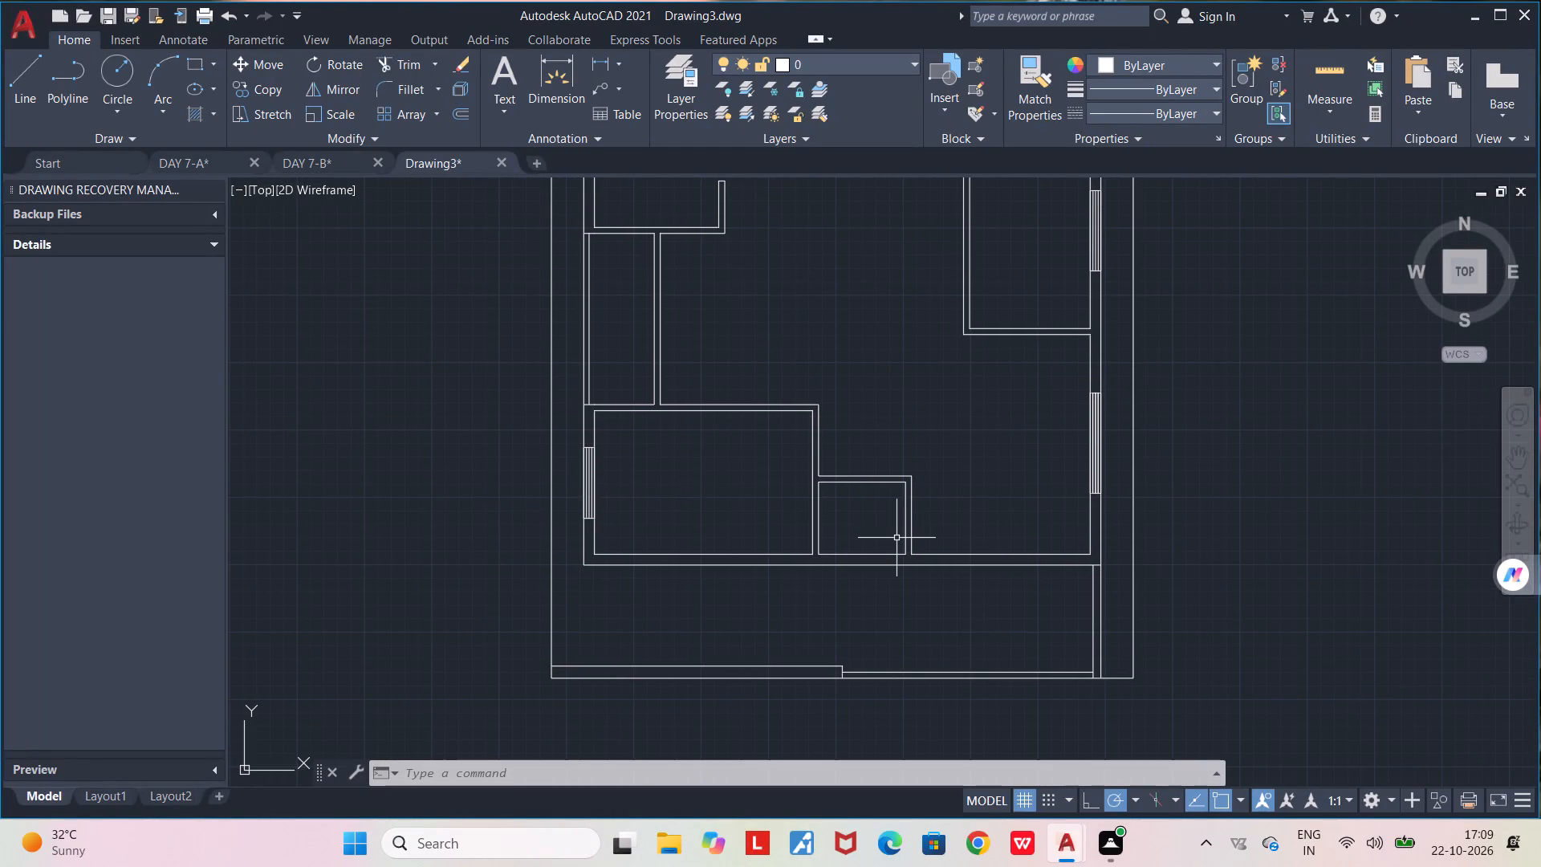
pyautogui.press('l')
pyautogui.press('Return')
pyautogui.scroll(4, 896, 479)
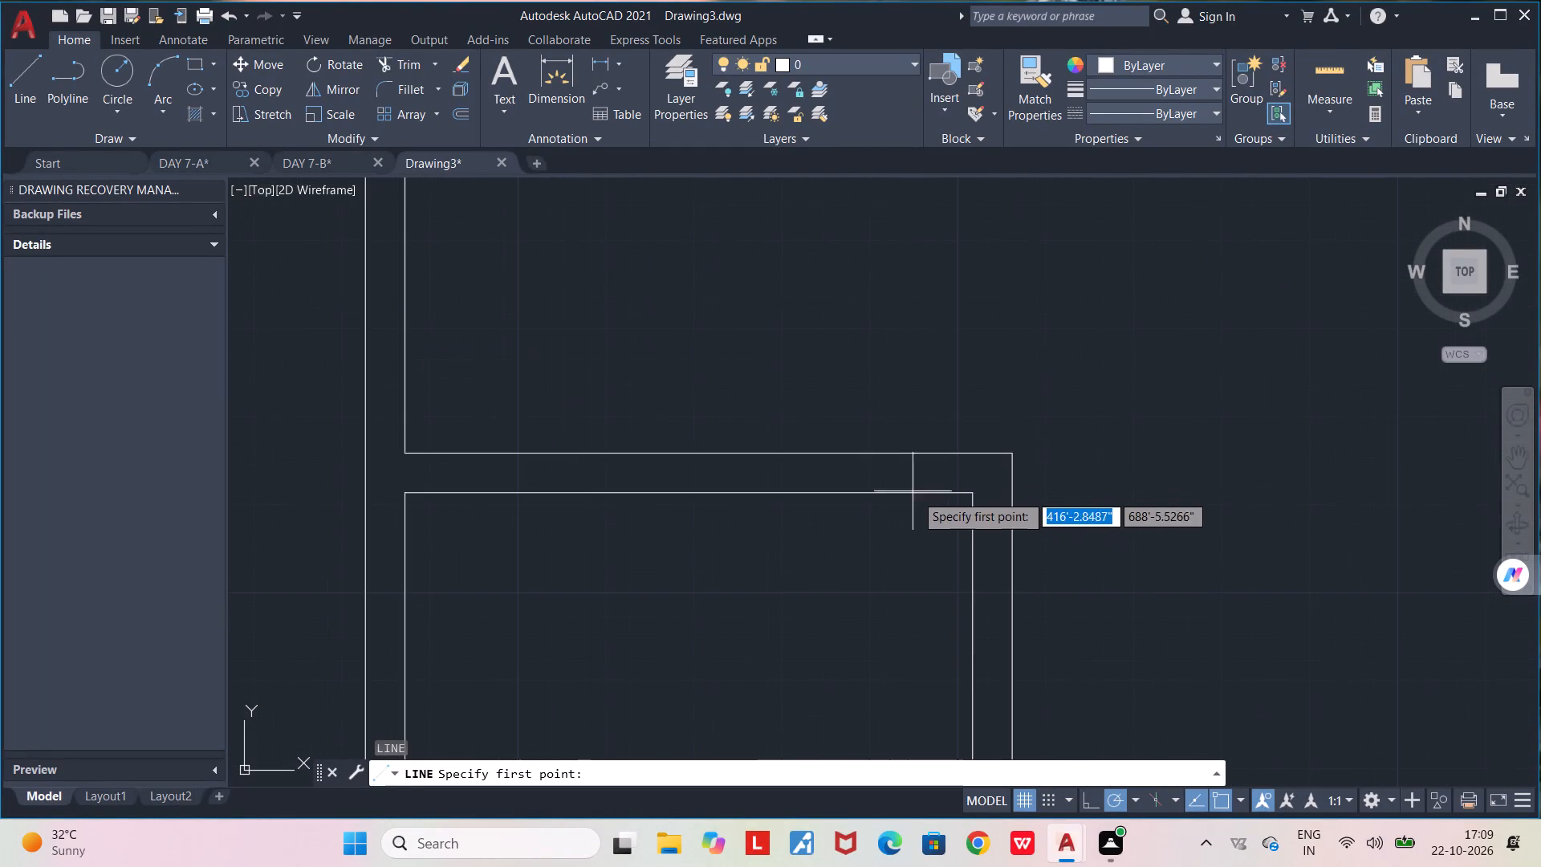
pyautogui.click(971, 490)
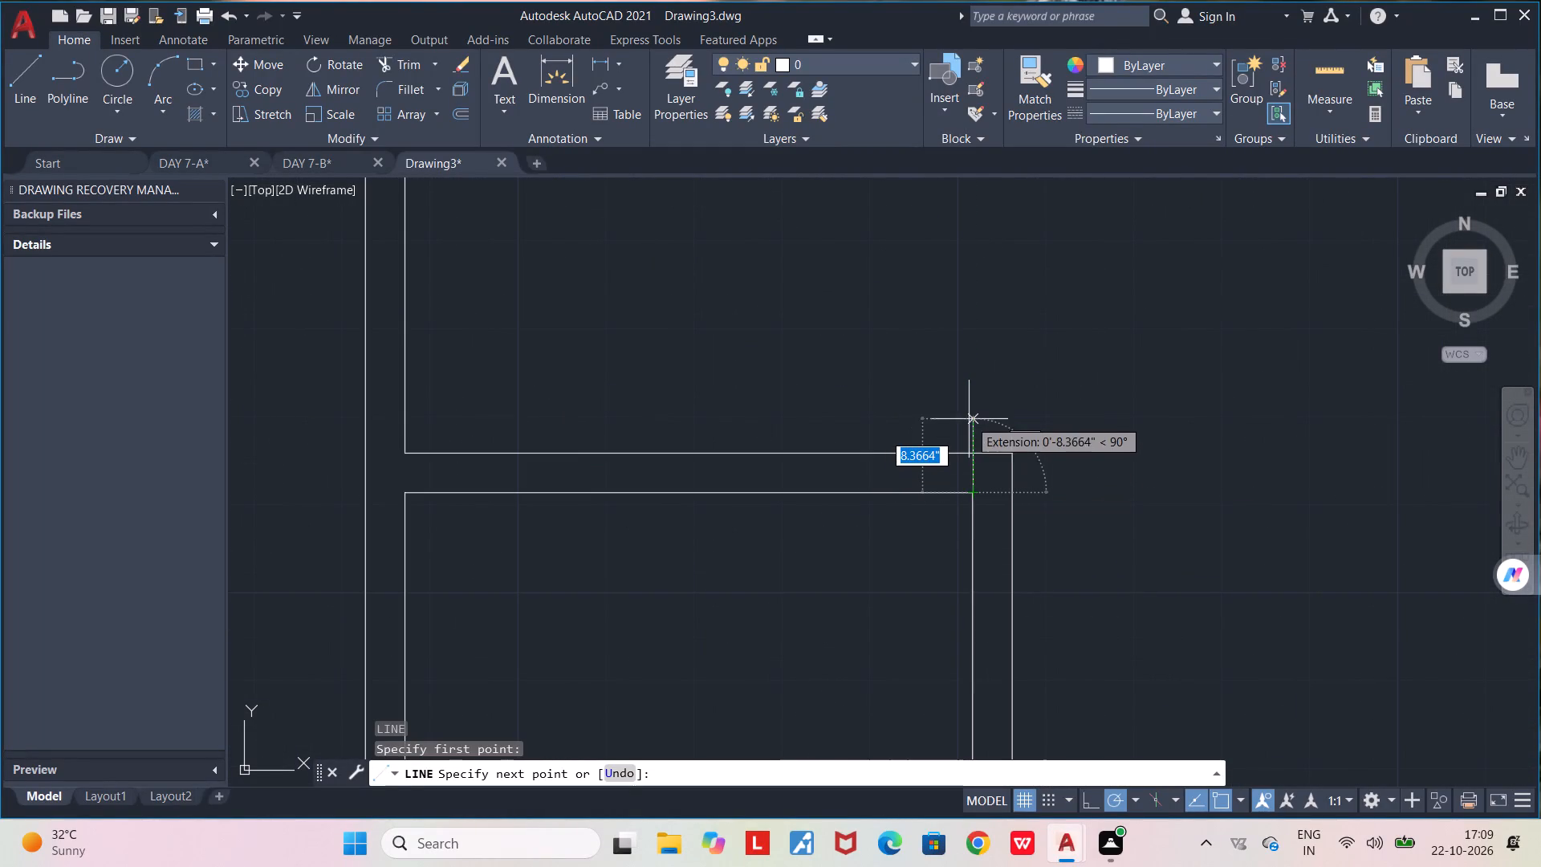
pyautogui.click(970, 417)
pyautogui.press('space')
pyautogui.write('TR')
pyautogui.press('Return')
pyautogui.click(974, 436)
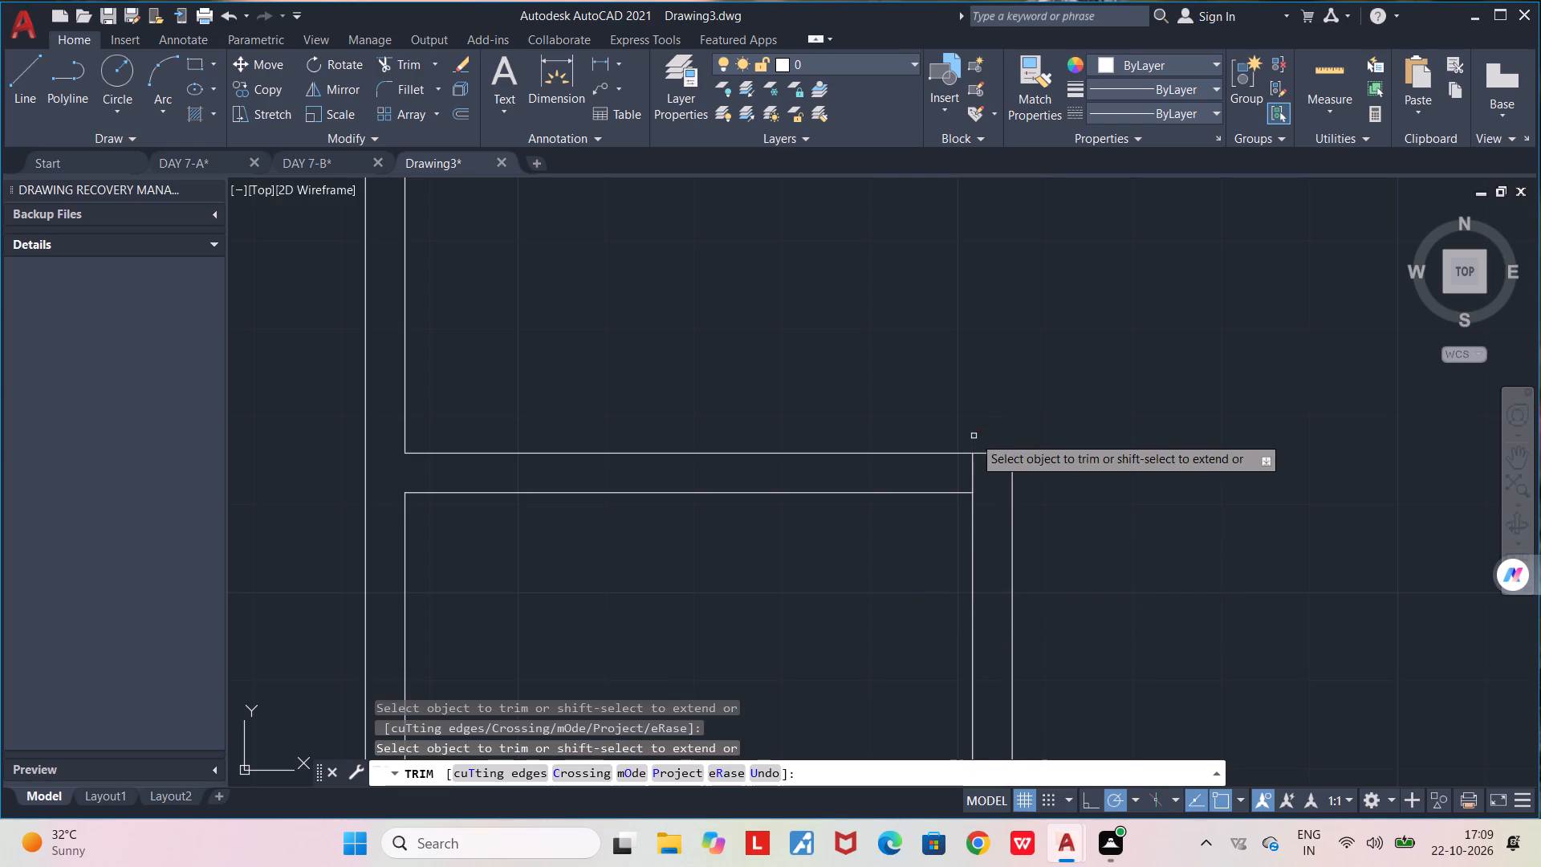
pyautogui.moveTo(618, 691); pyautogui.dragTo(753, 727, button='middle')
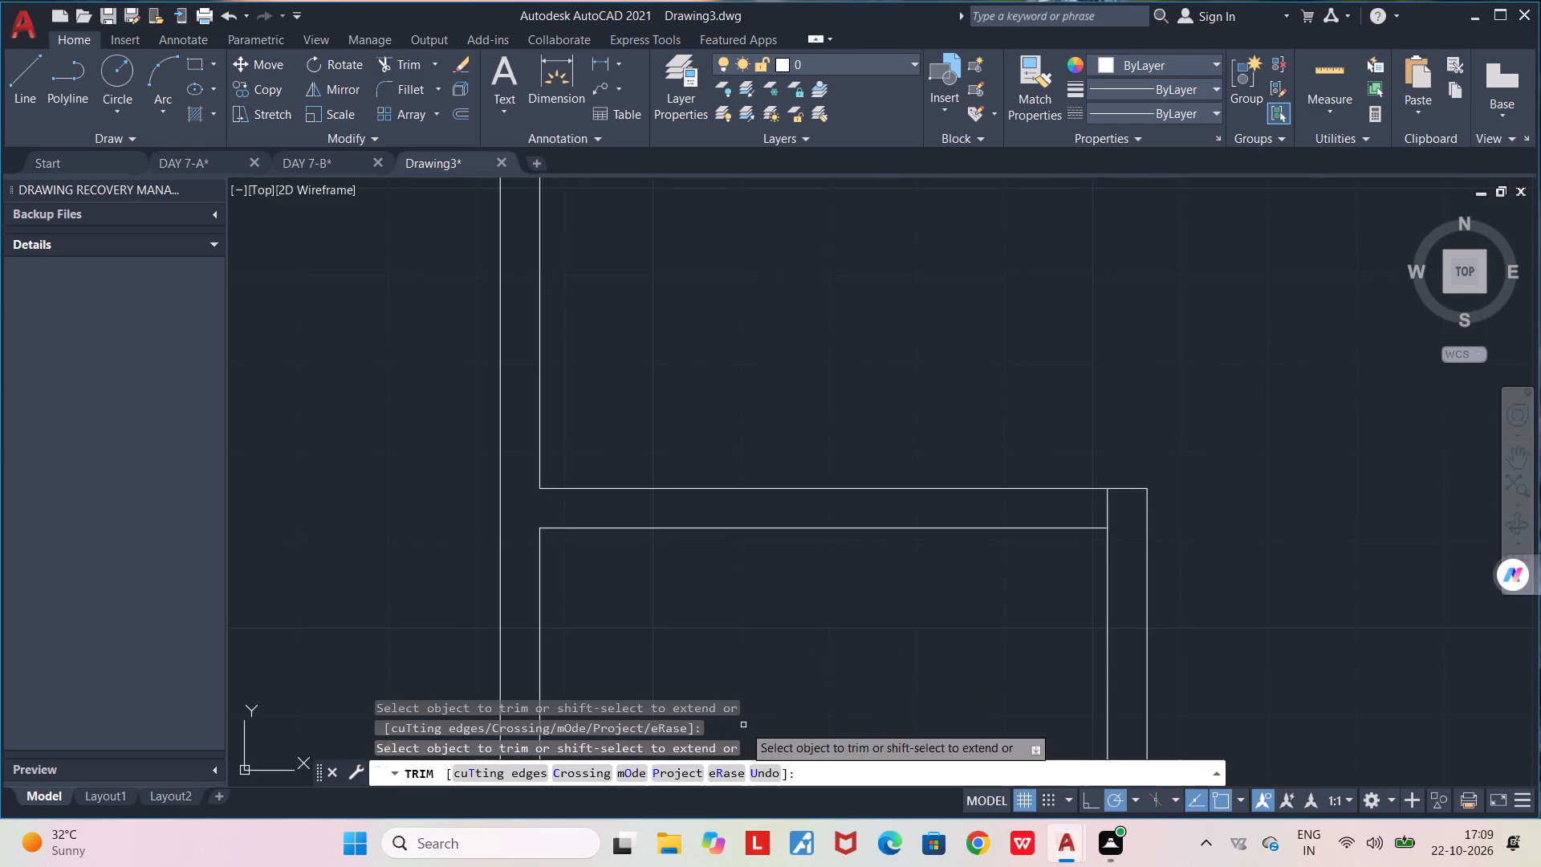
pyautogui.press('space')
# Draw a 4.5" vertical line across the west end of the small room's north partition.
pyautogui.write('L')
pyautogui.press('Return')
pyautogui.scroll(2, 525, 534)
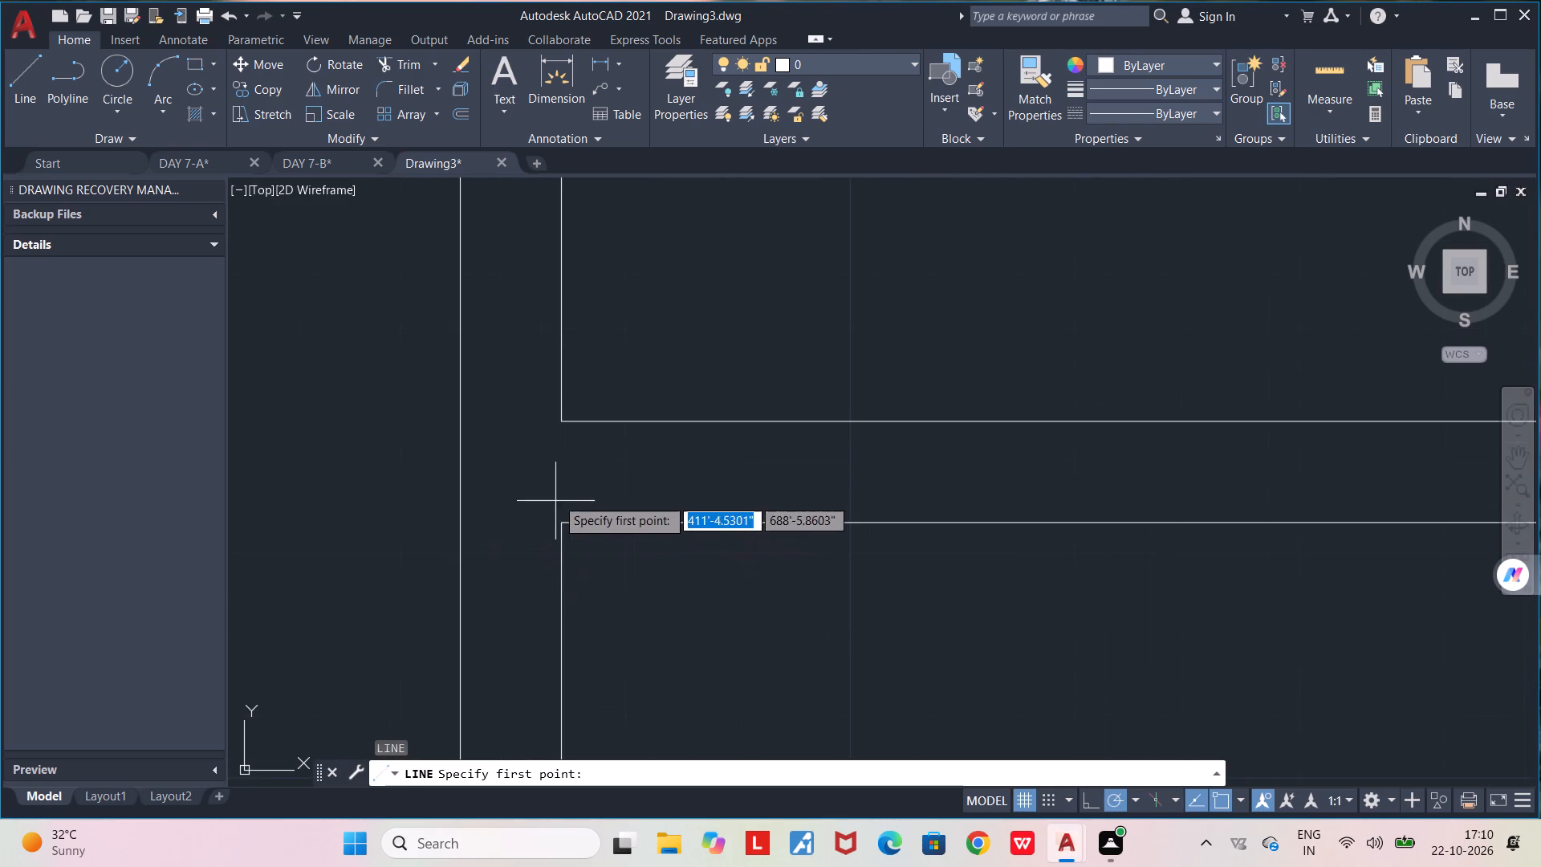
pyautogui.click(559, 420)
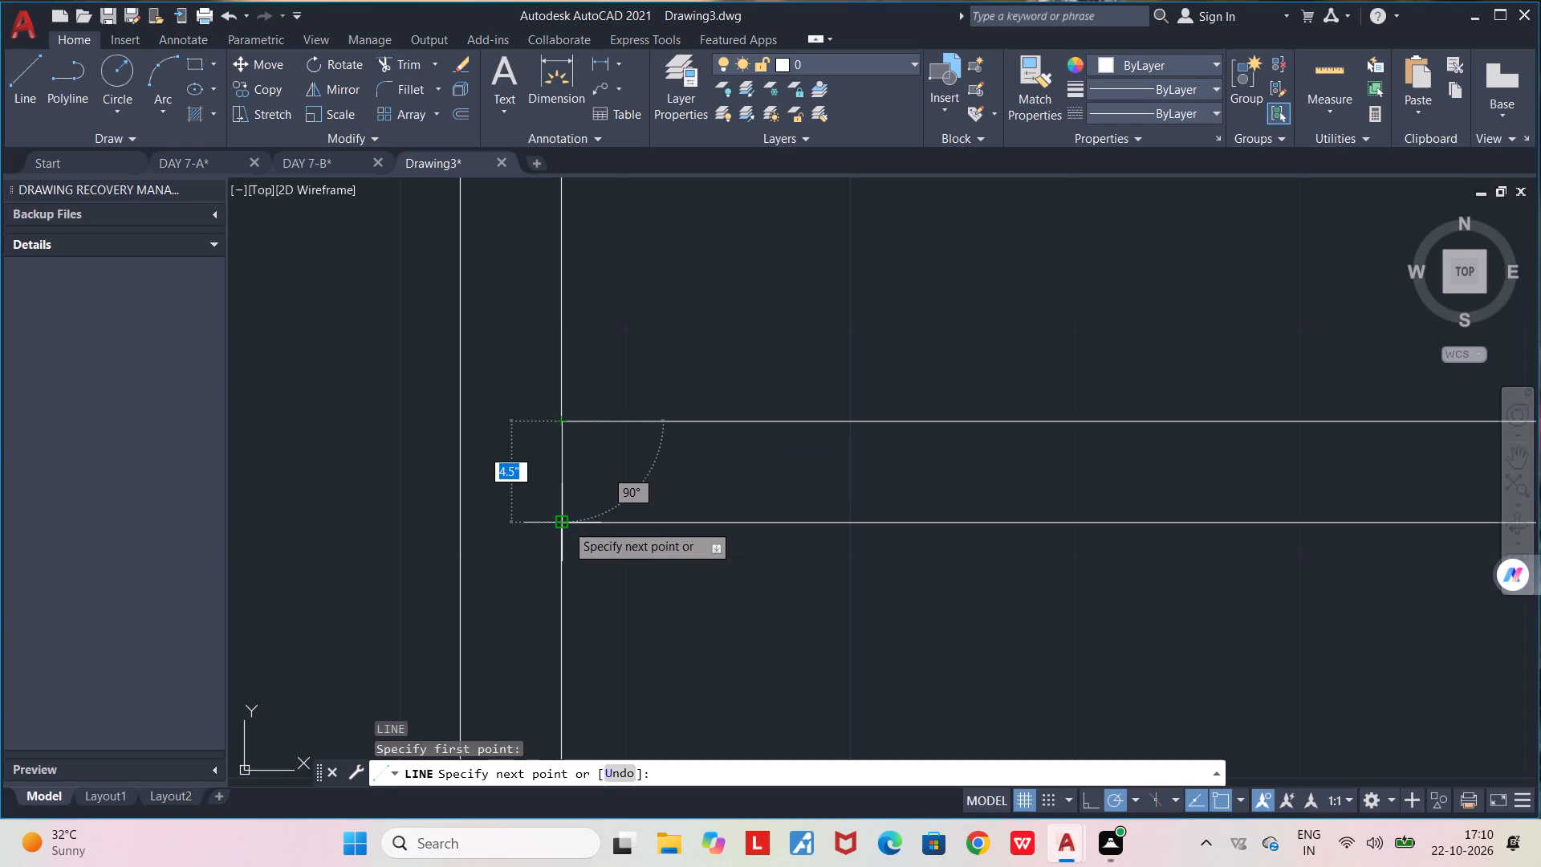
pyautogui.click(566, 523)
pyautogui.press('space')
# Delete the inner horizontal line of the small room's north partition.
pyautogui.moveTo(787, 612); pyautogui.dragTo(486, 649, button='middle')
pyautogui.scroll(-3, 486, 649)
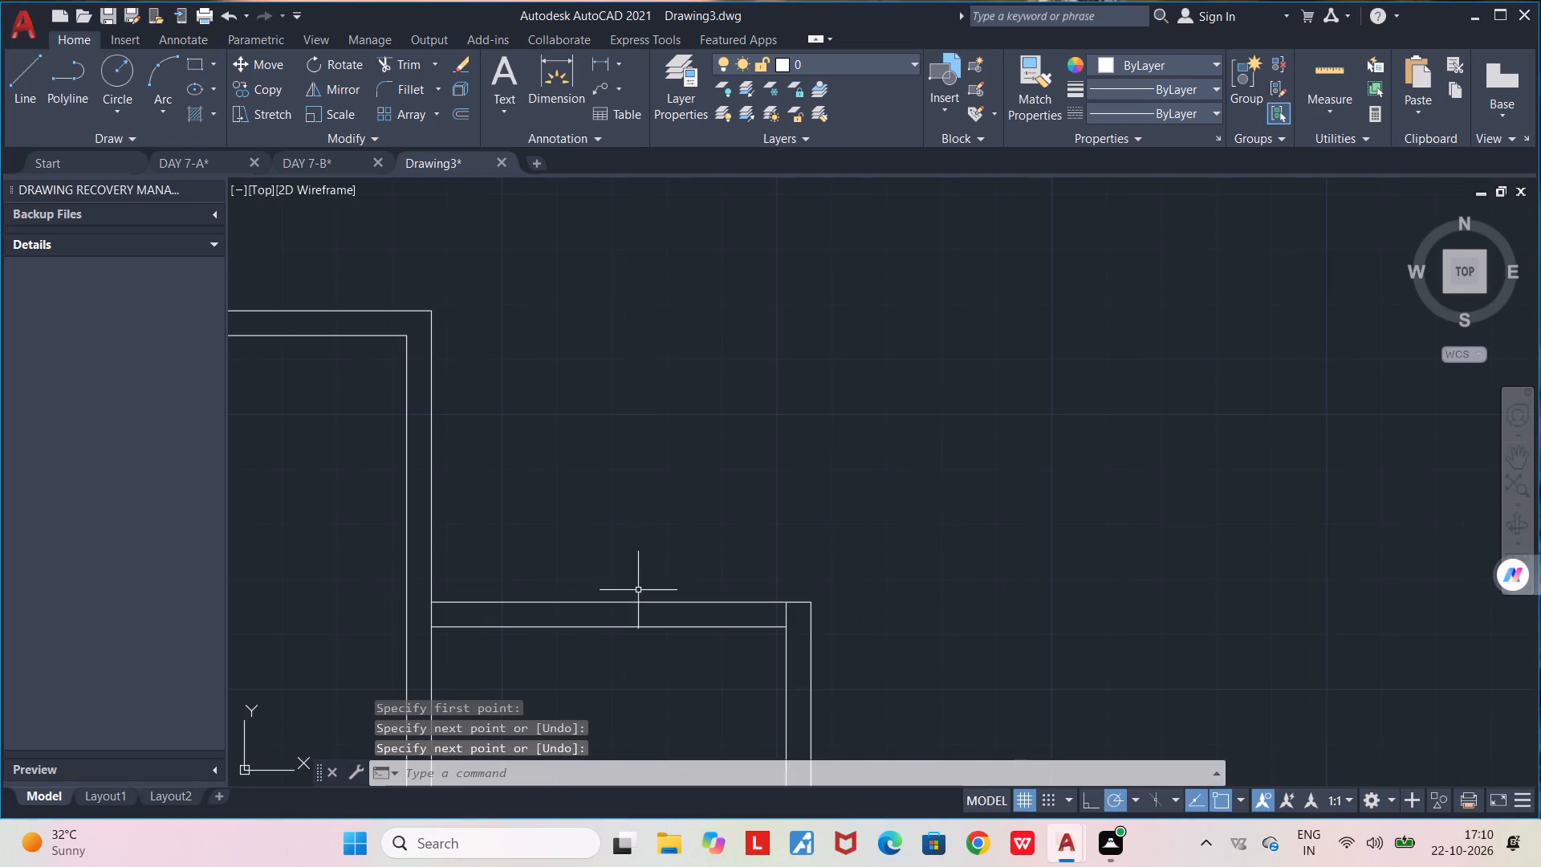
pyautogui.click(638, 628)
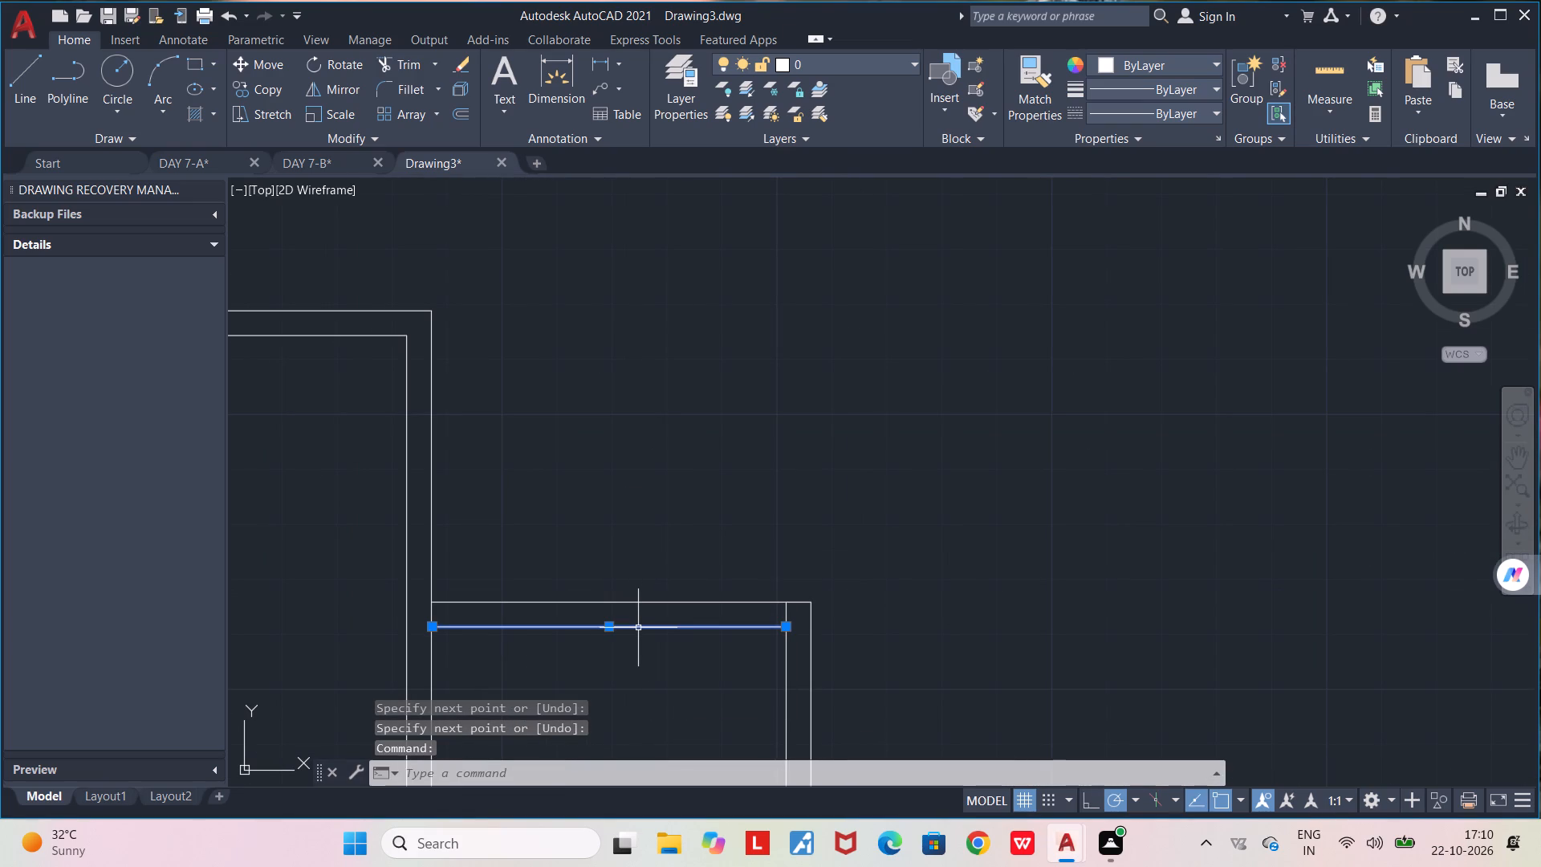
pyautogui.press('Delete')
# In the south-west room, draw three connected lines from the inner north wall: about 6'-4" south, 8'-5" east, then 7'-4" north.
pyautogui.moveTo(657, 664); pyautogui.dragTo(1106, 474, button='middle')
pyautogui.scroll(-3, 1100, 499)
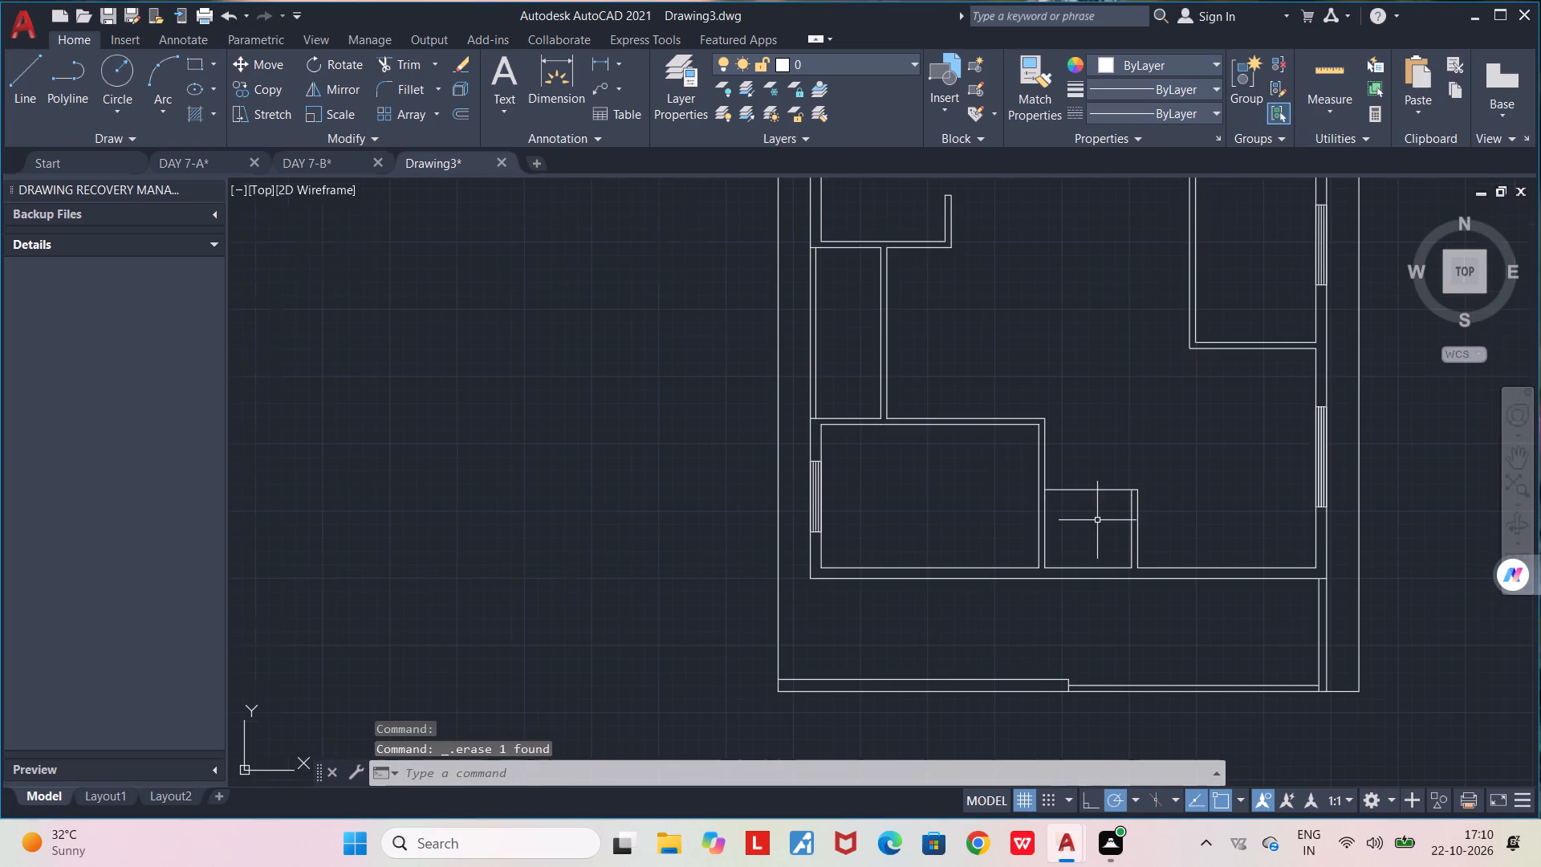
pyautogui.moveTo(952, 531); pyautogui.dragTo(970, 547, button='middle')
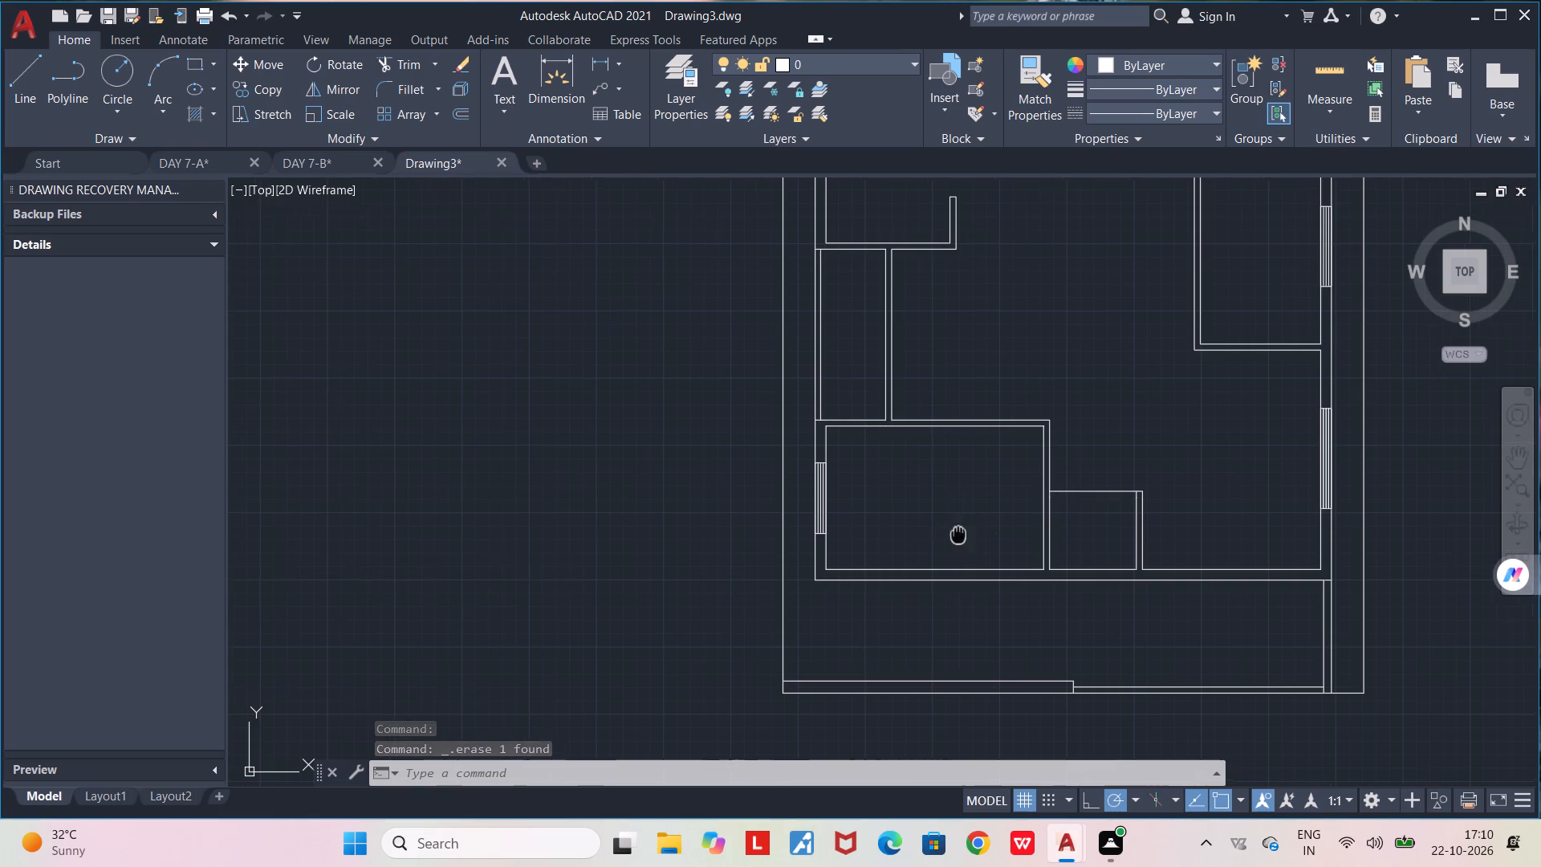
pyautogui.moveTo(970, 547); pyautogui.dragTo(981, 577, button='middle')
pyautogui.moveTo(974, 499); pyautogui.dragTo(986, 571, button='middle')
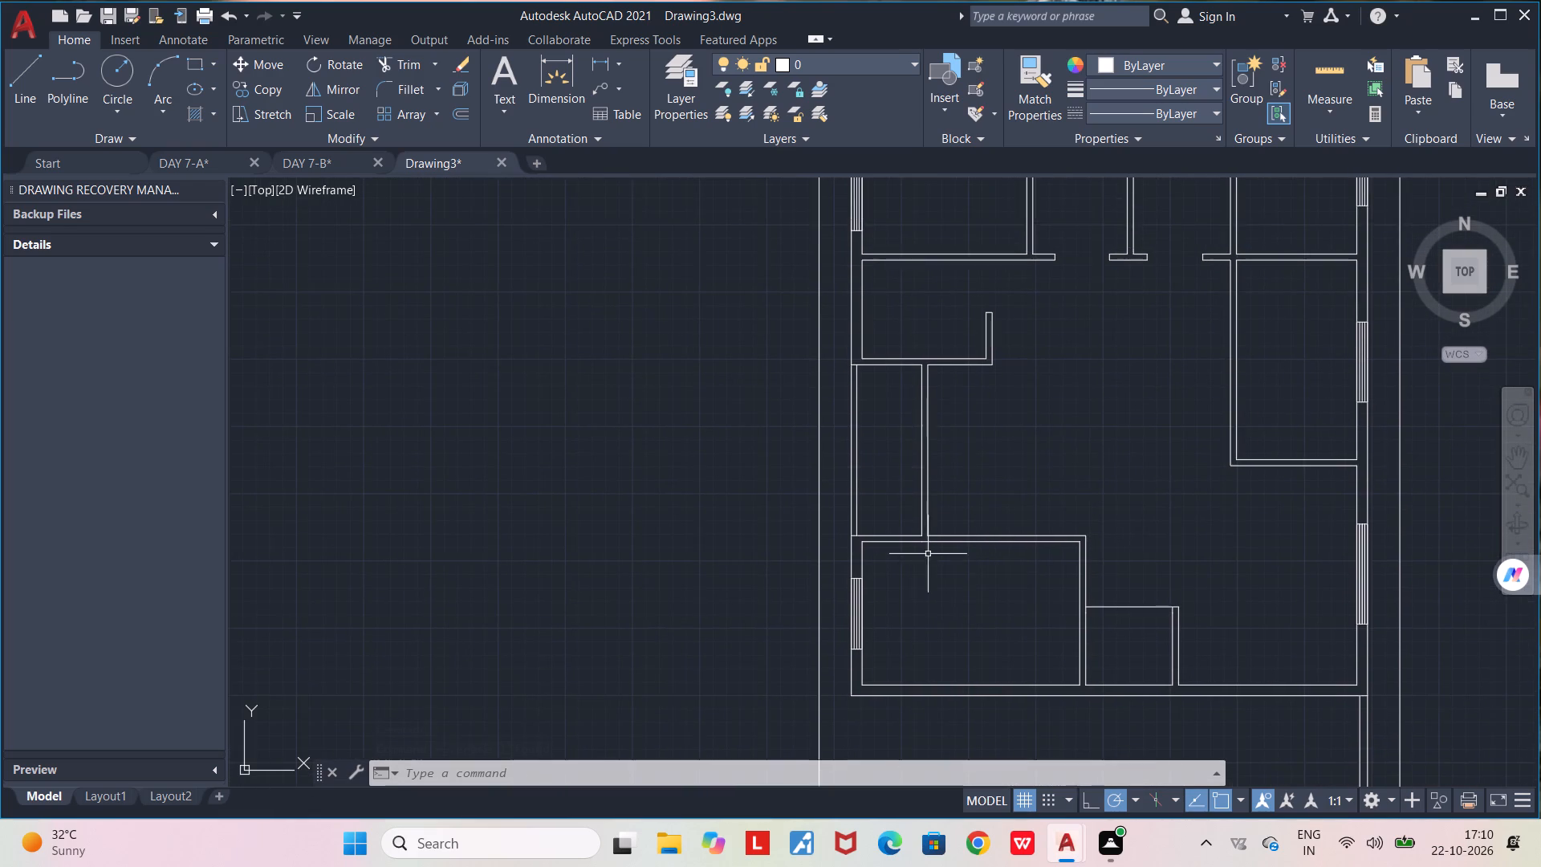
pyautogui.scroll(1, 900, 576)
pyautogui.press('l')
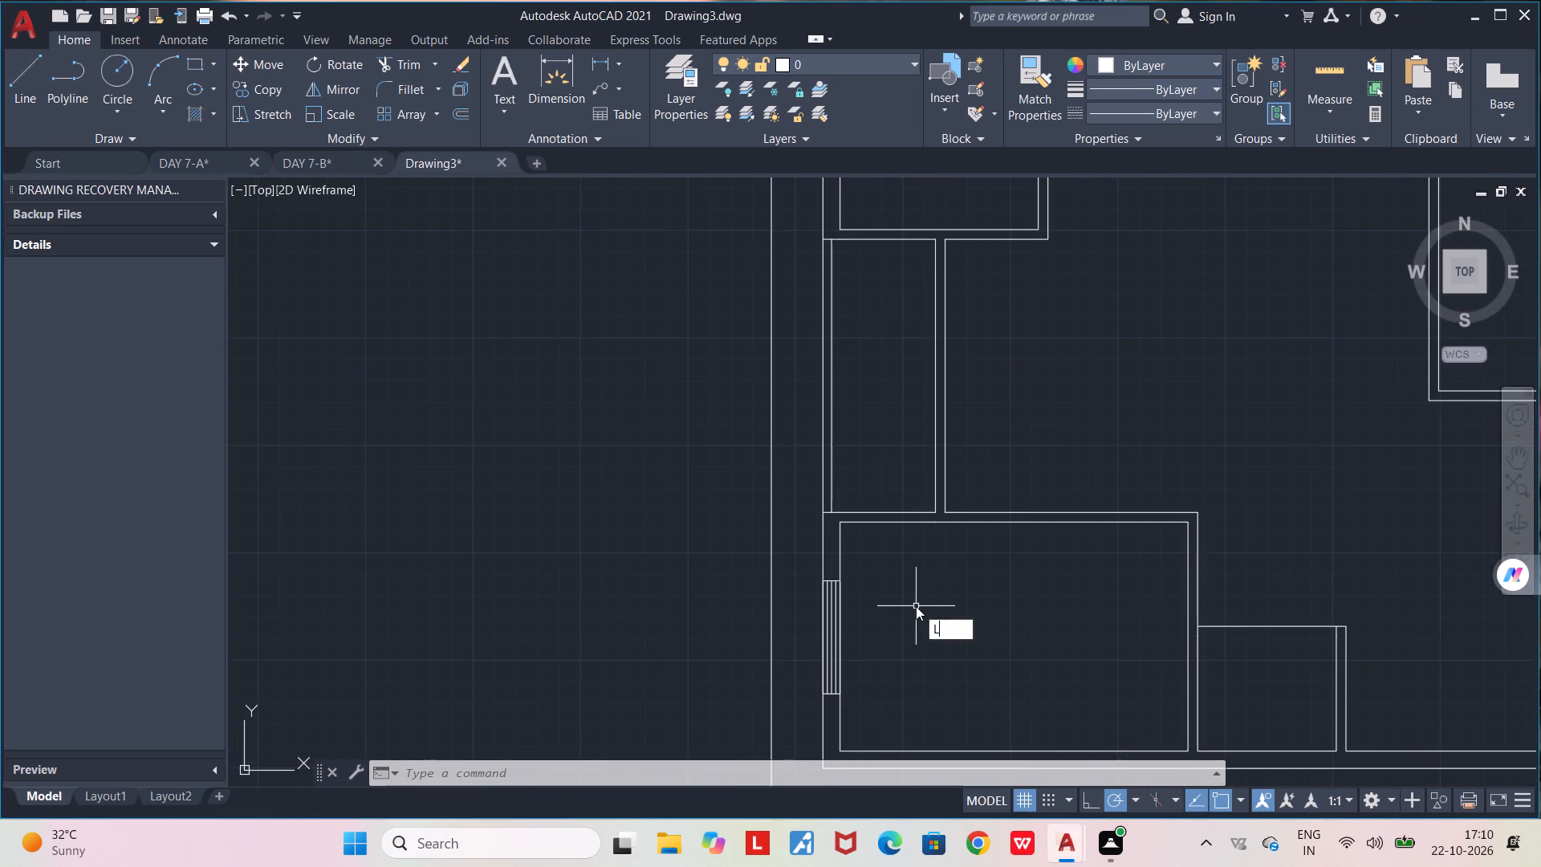
pyautogui.press('Return')
pyautogui.scroll(1, 922, 581)
pyautogui.moveTo(906, 603); pyautogui.dragTo(901, 480, button='middle')
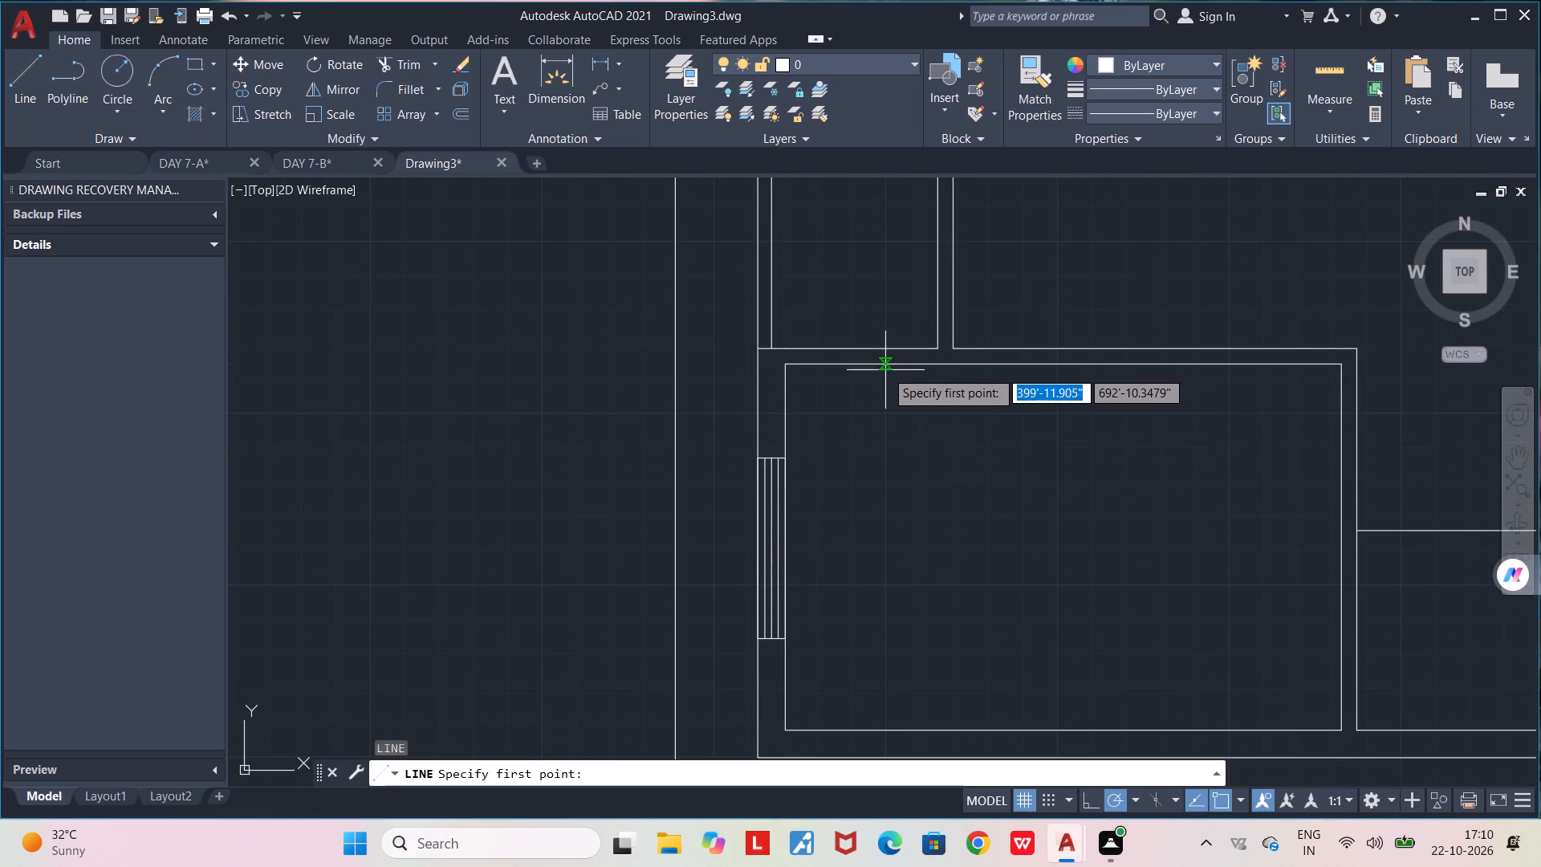
pyautogui.click(887, 369)
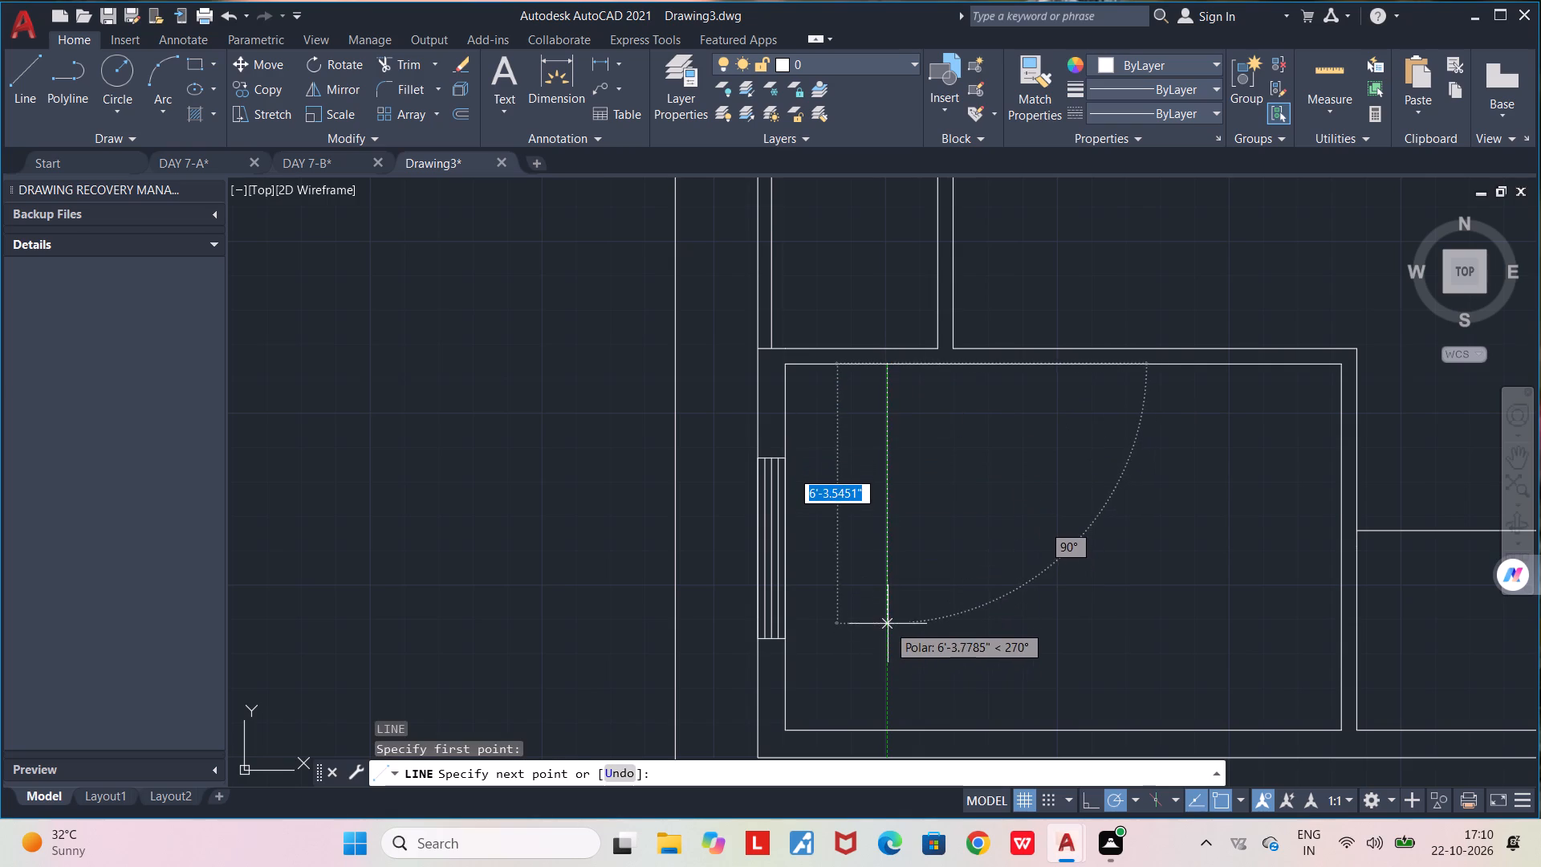
pyautogui.click(888, 624)
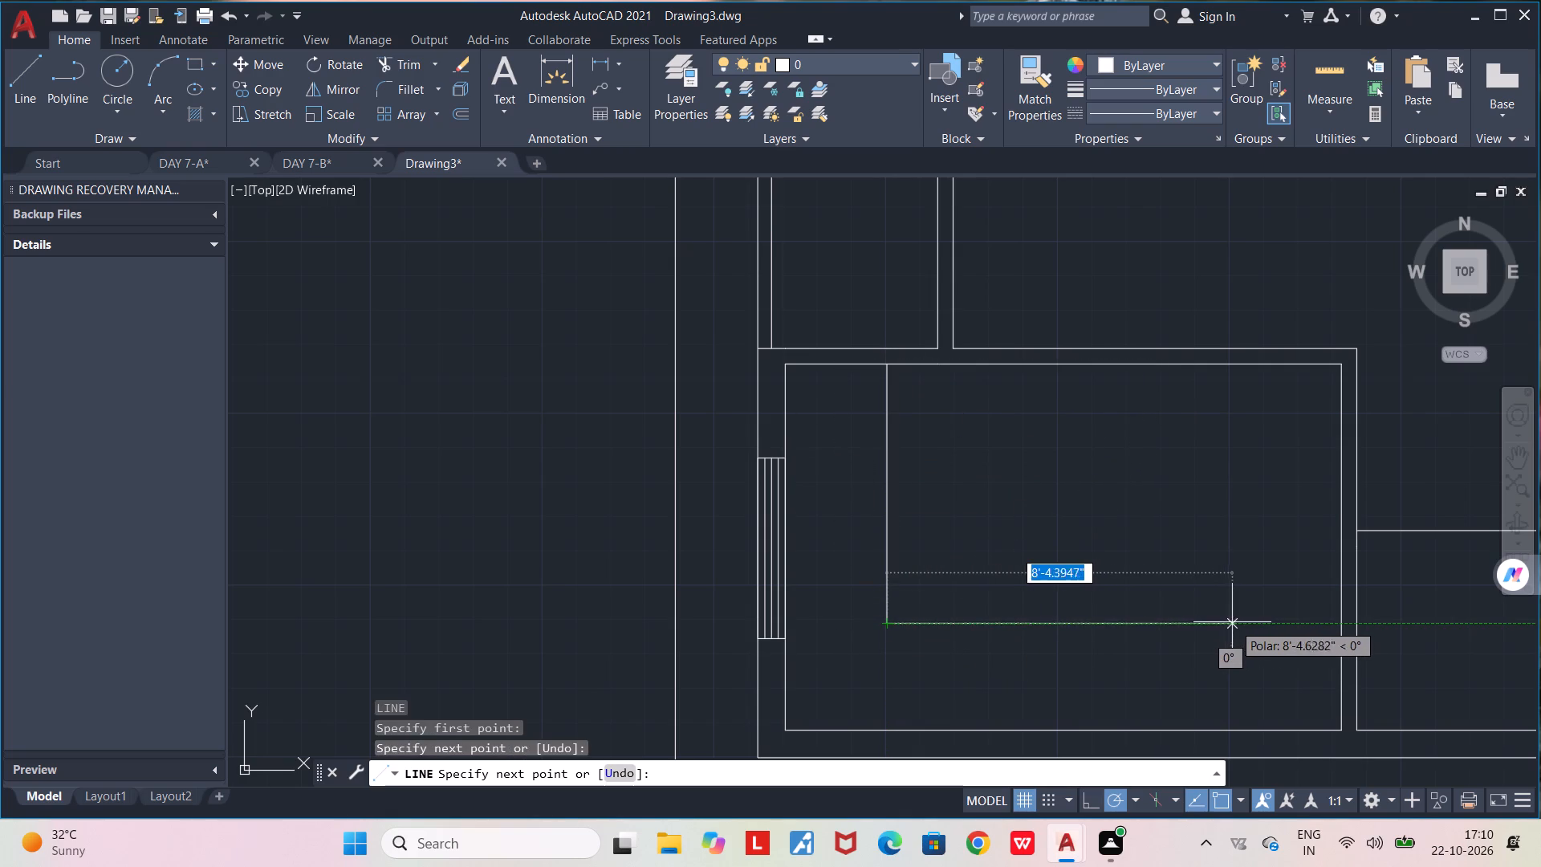
pyautogui.click(1231, 622)
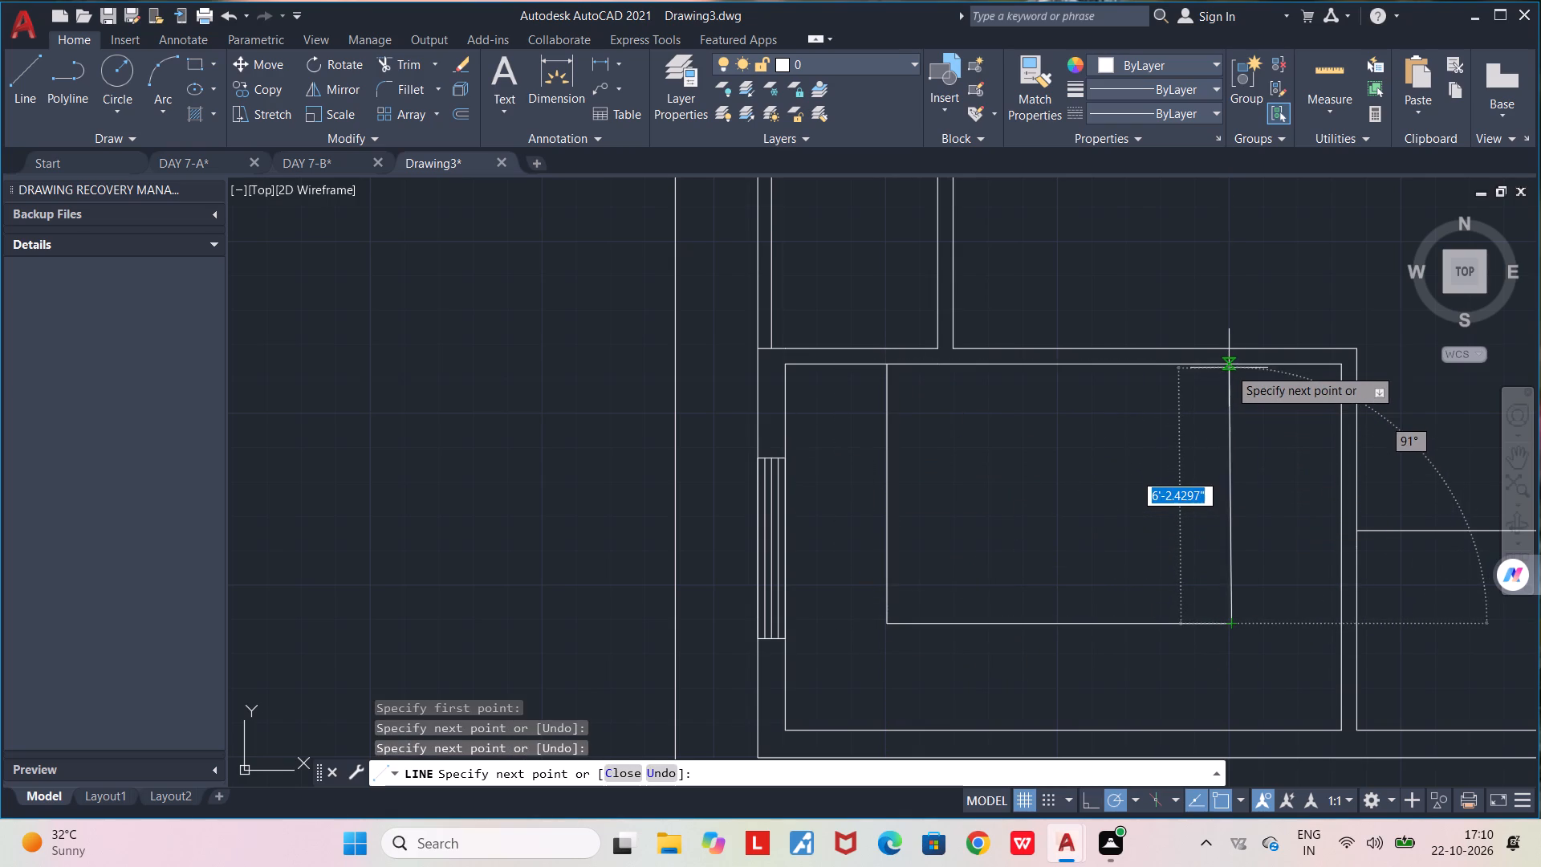
pyautogui.click(1241, 322)
pyautogui.press('space')
# Trim the new outline's eastern line where it crosses and extends beyond the room's north partition.
pyautogui.press('t')
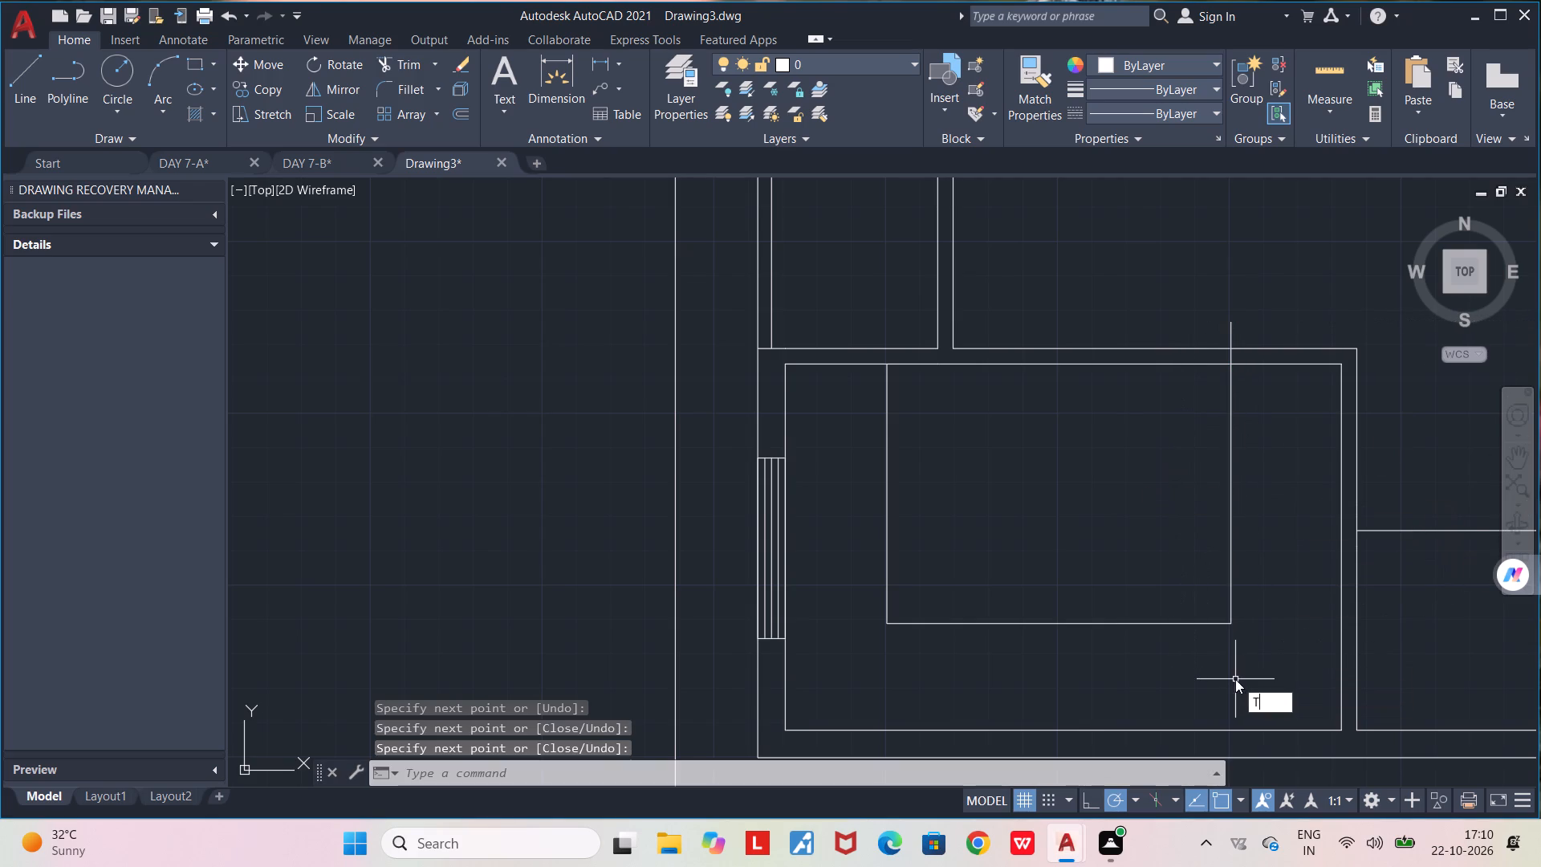
pyautogui.press('r')
pyautogui.press('Return')
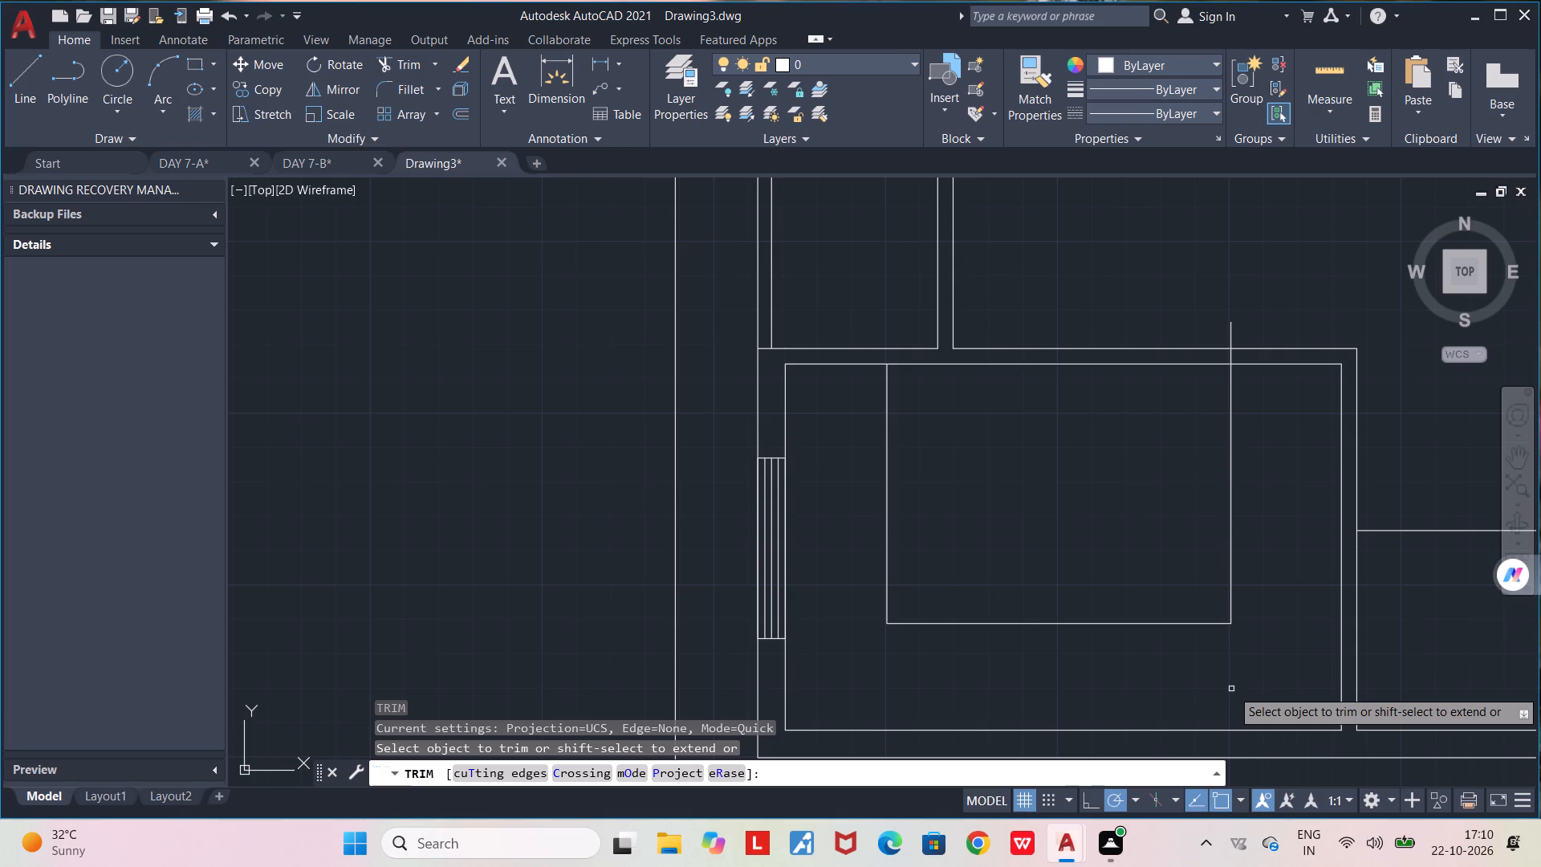
pyautogui.click(1231, 328)
pyautogui.click(1232, 359)
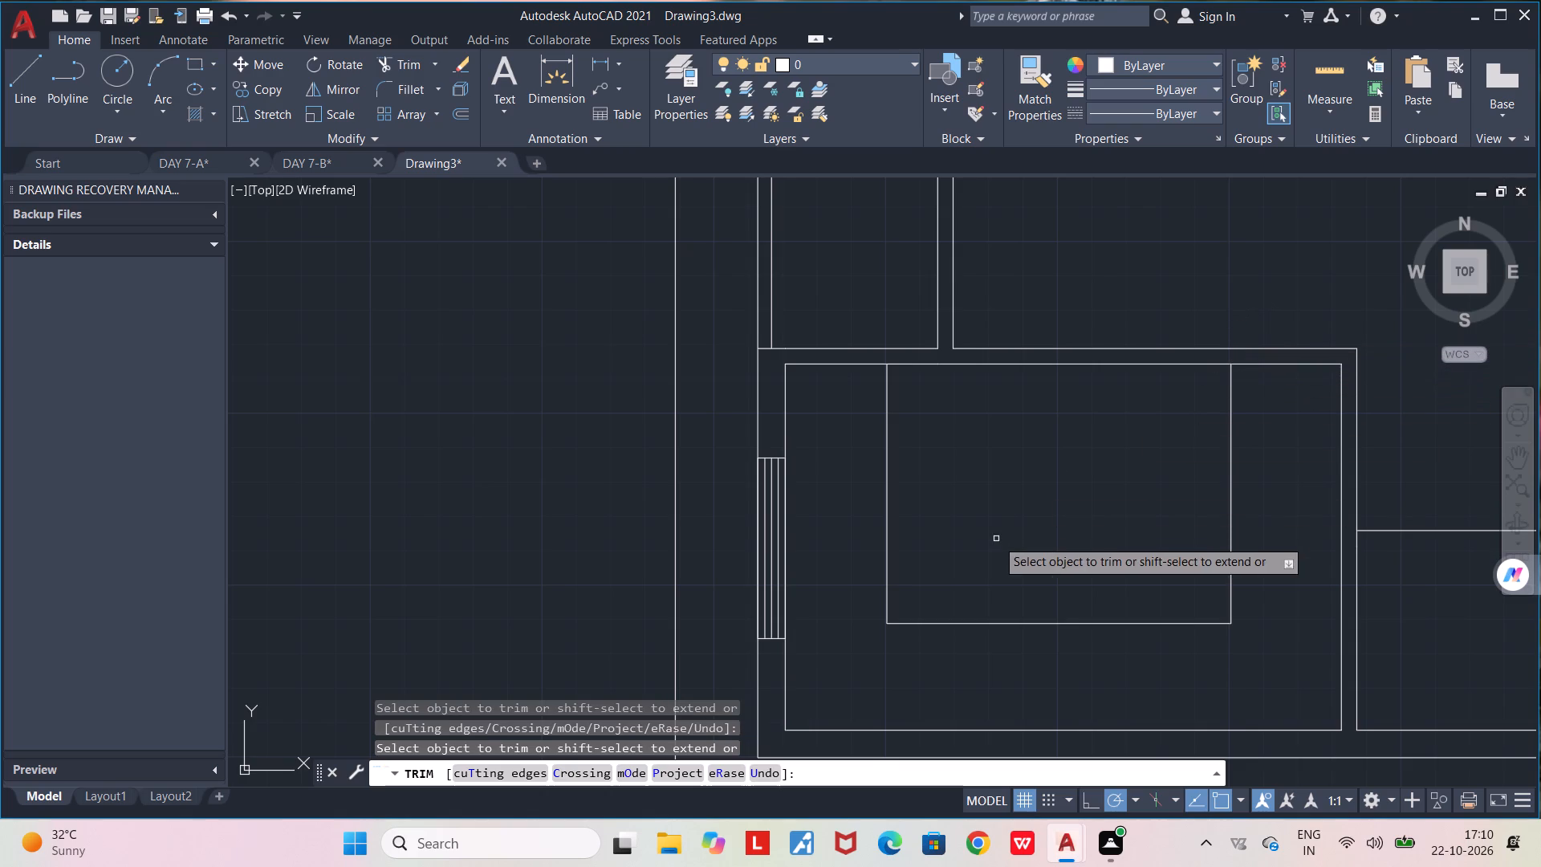
pyautogui.moveTo(996, 539); pyautogui.dragTo(1008, 602, button='middle')
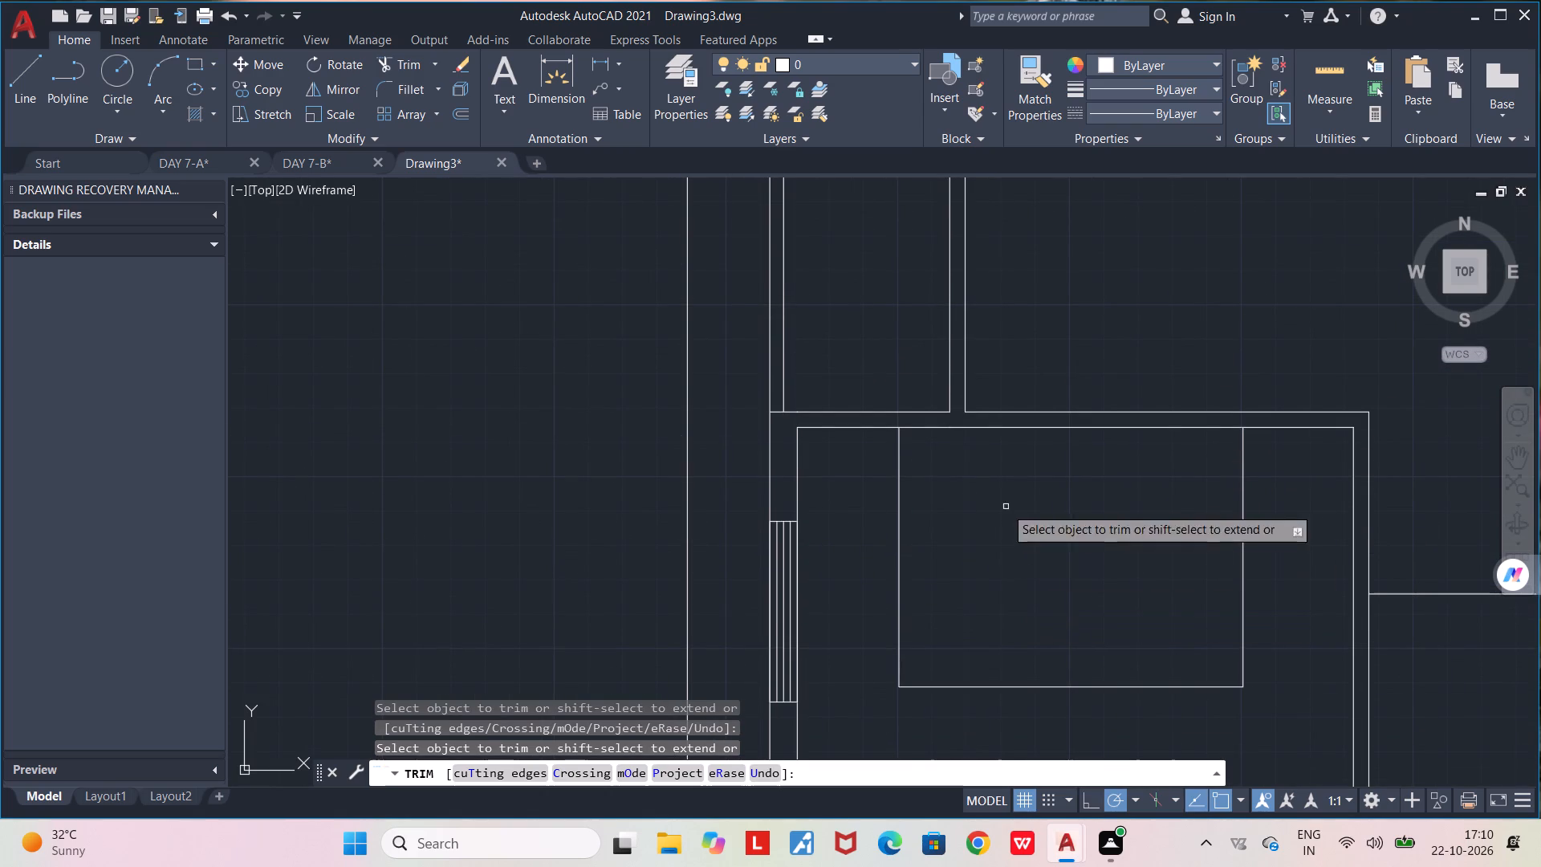
pyautogui.scroll(1, 968, 576)
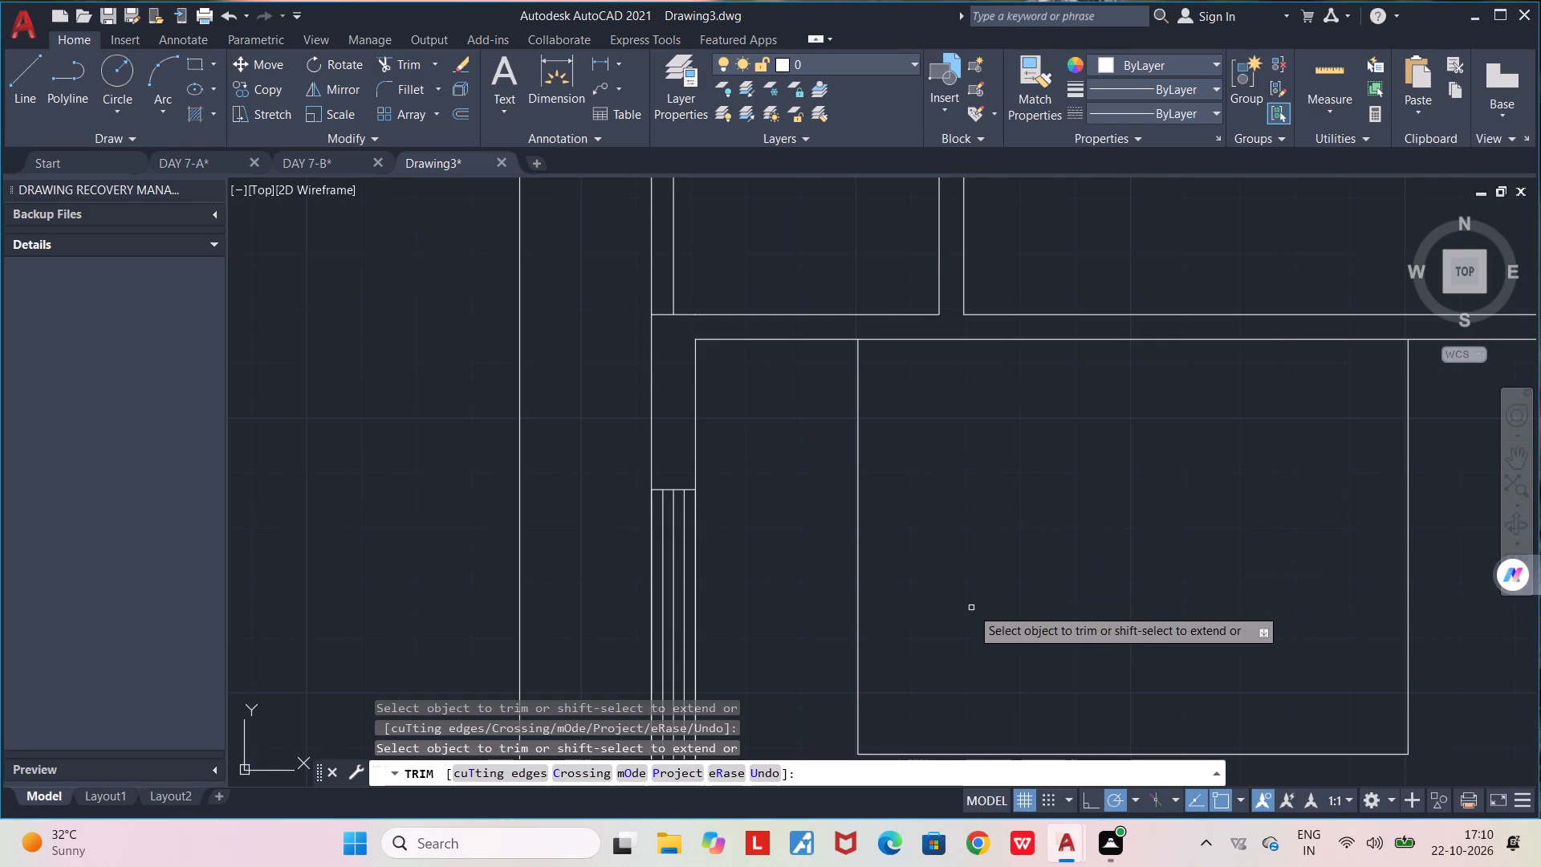
pyautogui.moveTo(970, 602); pyautogui.dragTo(909, 431, button='middle')
pyautogui.scroll(-1, 909, 431)
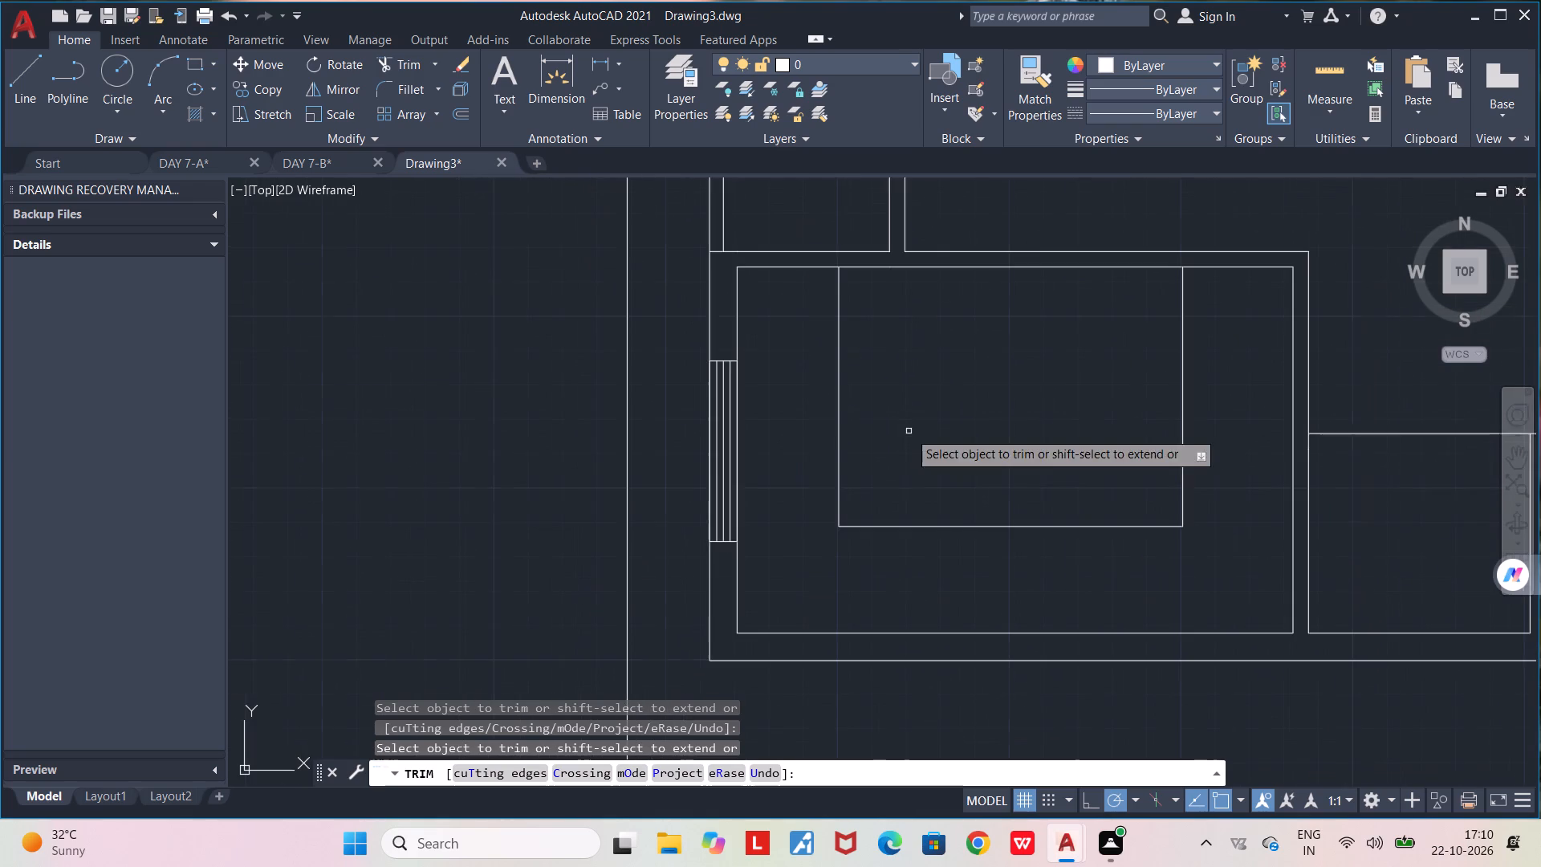
pyautogui.moveTo(964, 413); pyautogui.dragTo(982, 487, button='middle')
pyautogui.moveTo(974, 486); pyautogui.dragTo(843, 486, button='middle')
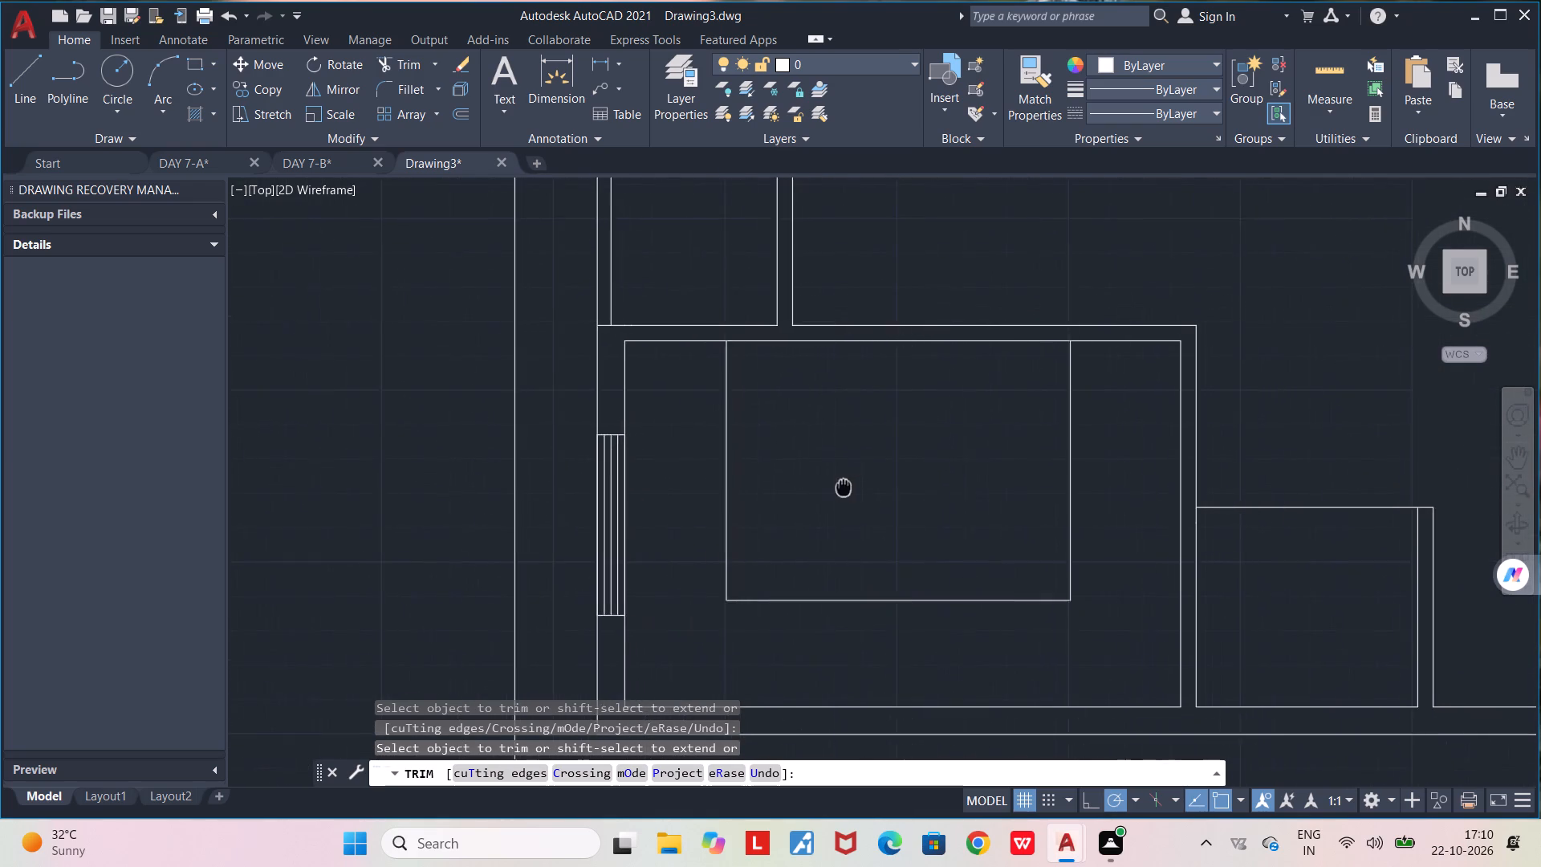
pyautogui.moveTo(843, 486); pyautogui.dragTo(842, 486, button='middle')
pyautogui.scroll(-3, 842, 486)
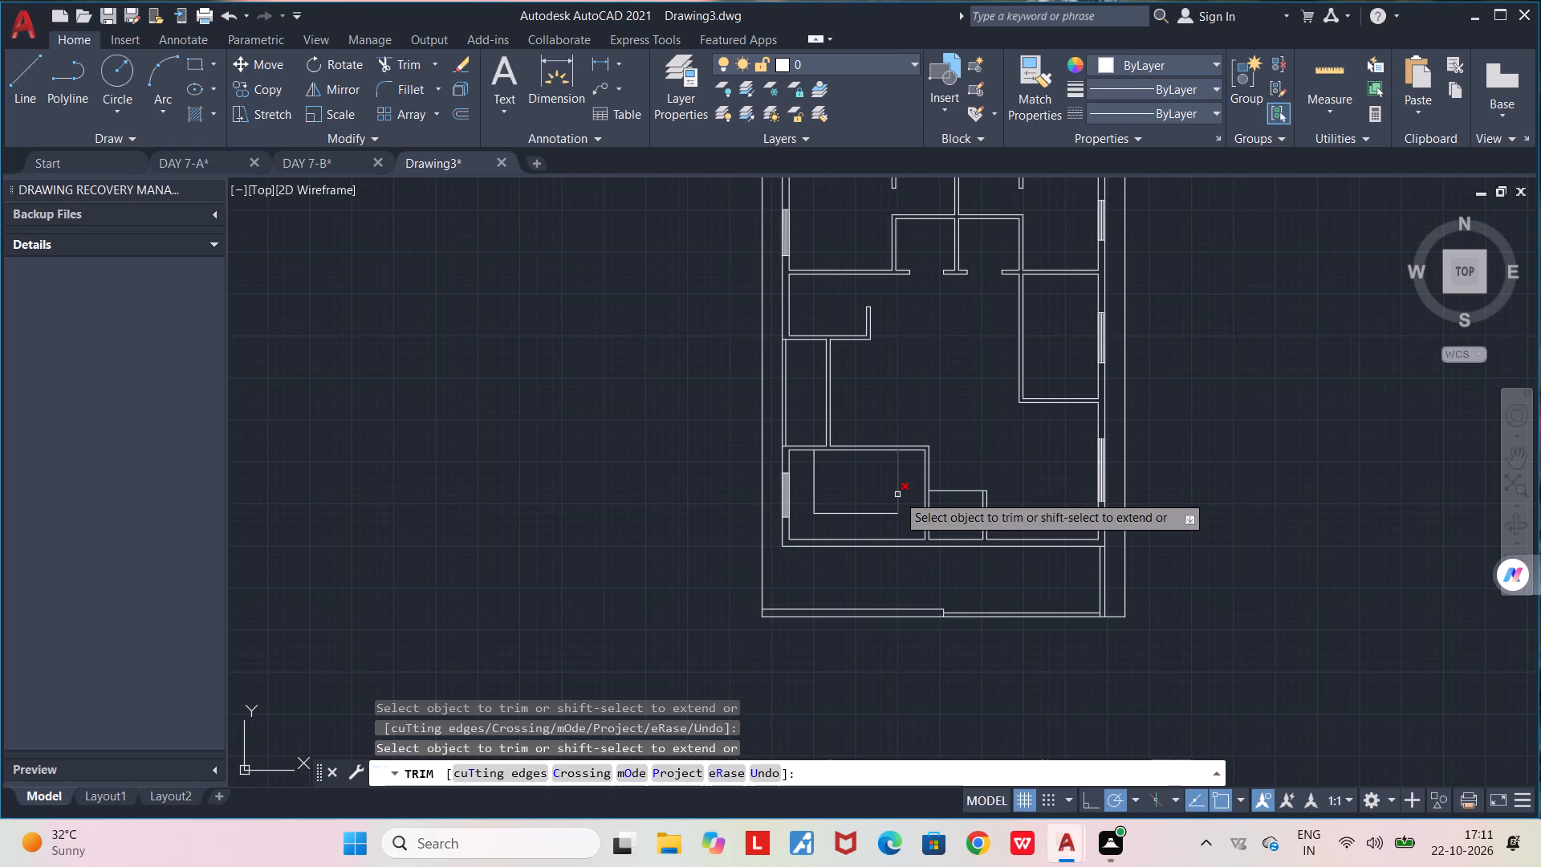
pyautogui.press('space')
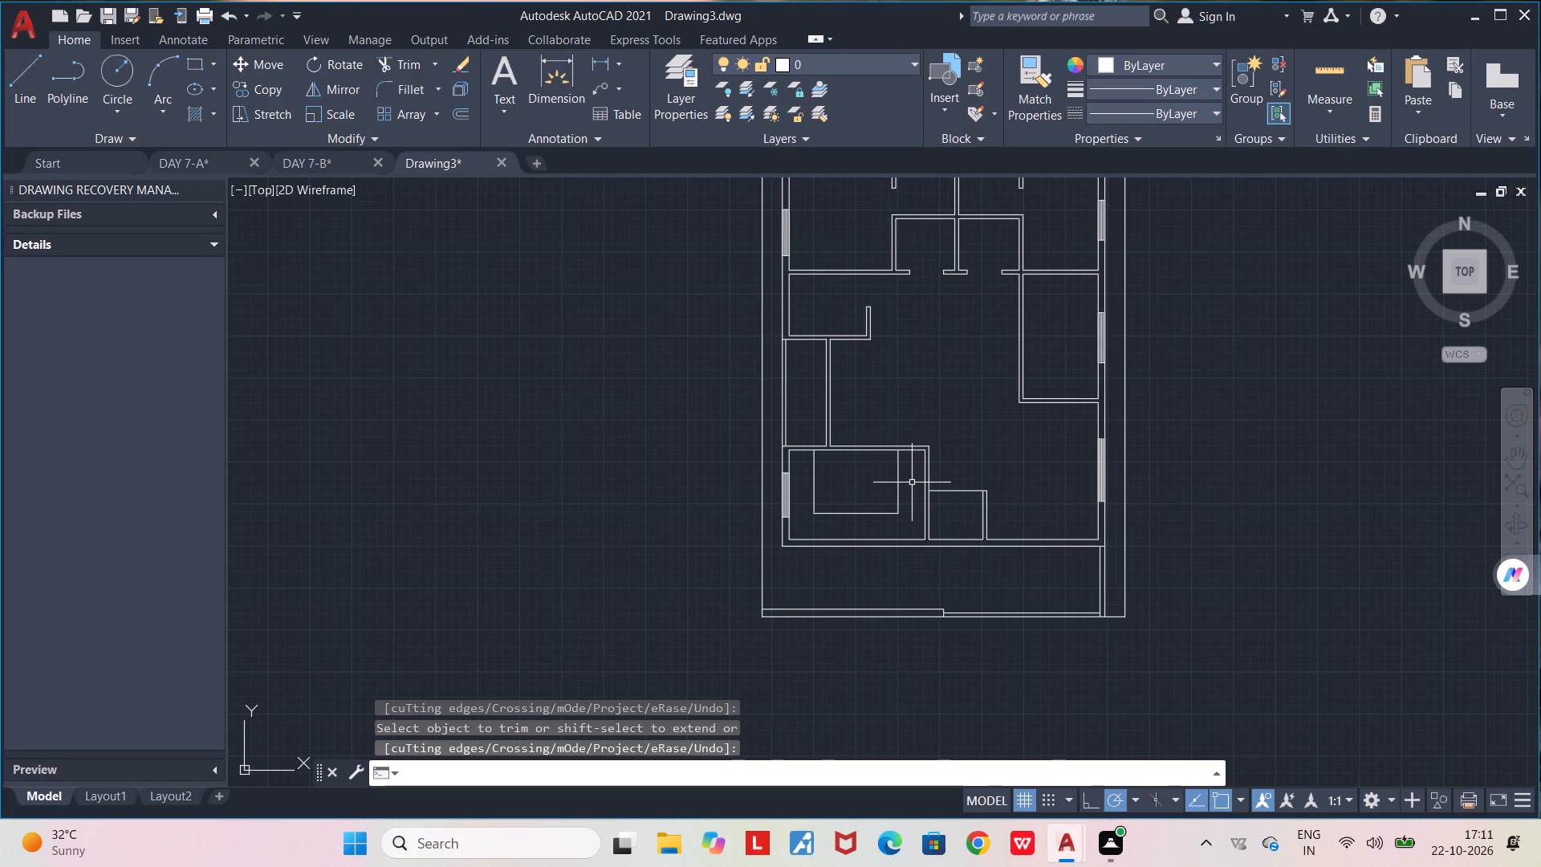
# Examine the whole floor plan, from the front rooms to the rear rooms.
pyautogui.moveTo(912, 482); pyautogui.dragTo(917, 553, button='middle')
pyautogui.scroll(-2, 917, 553)
pyautogui.moveTo(924, 483); pyautogui.dragTo(925, 550, button='middle')
pyautogui.scroll(3, 925, 550)
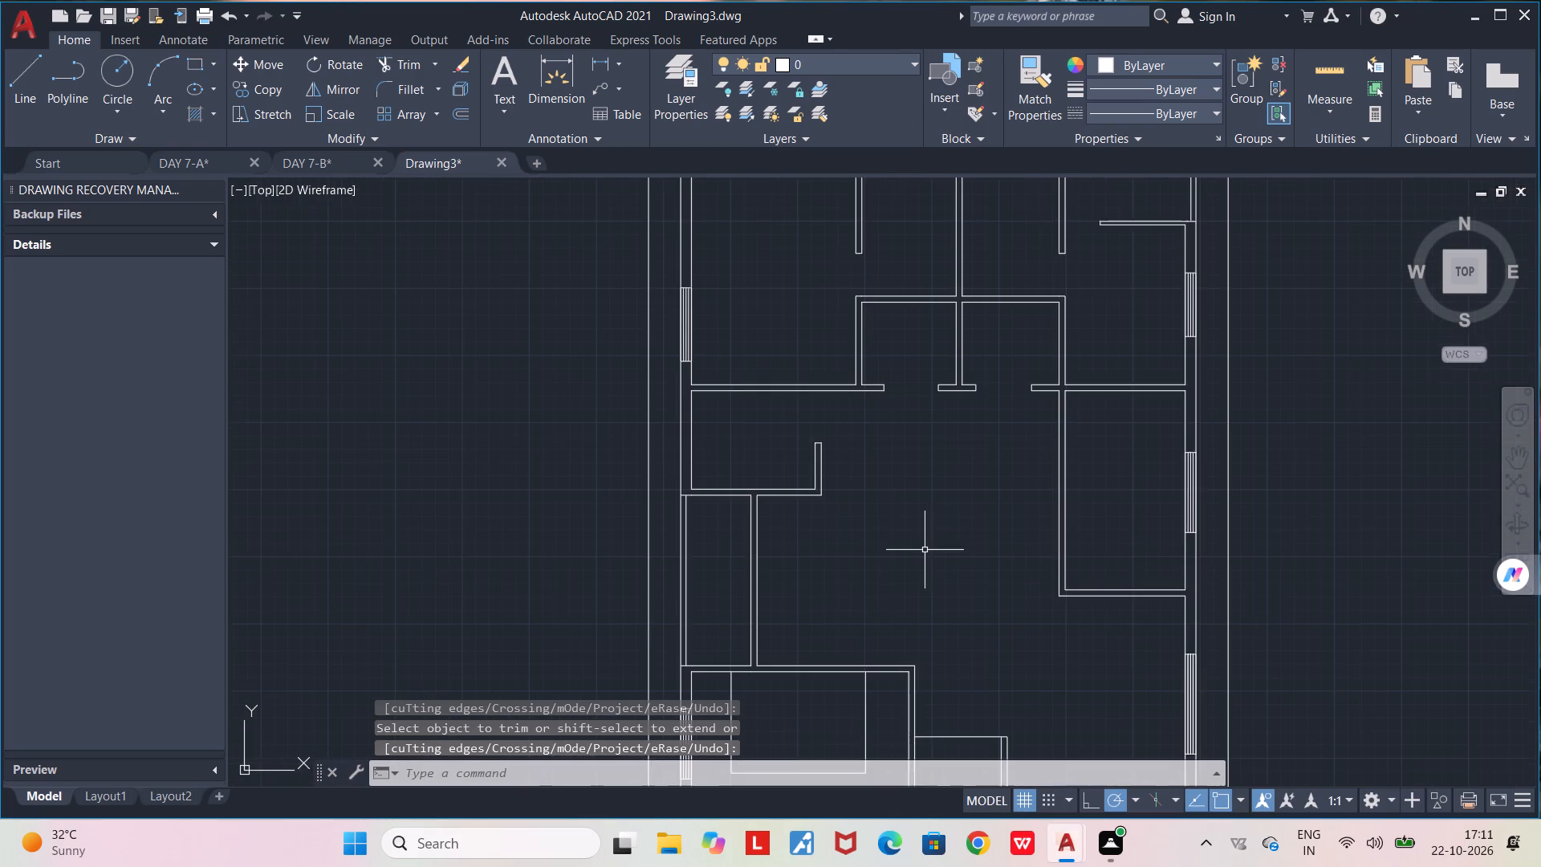
pyautogui.moveTo(925, 550); pyautogui.dragTo(865, 498, button='middle')
pyautogui.scroll(-2, 865, 498)
pyautogui.moveTo(878, 479); pyautogui.dragTo(924, 482, button='middle')
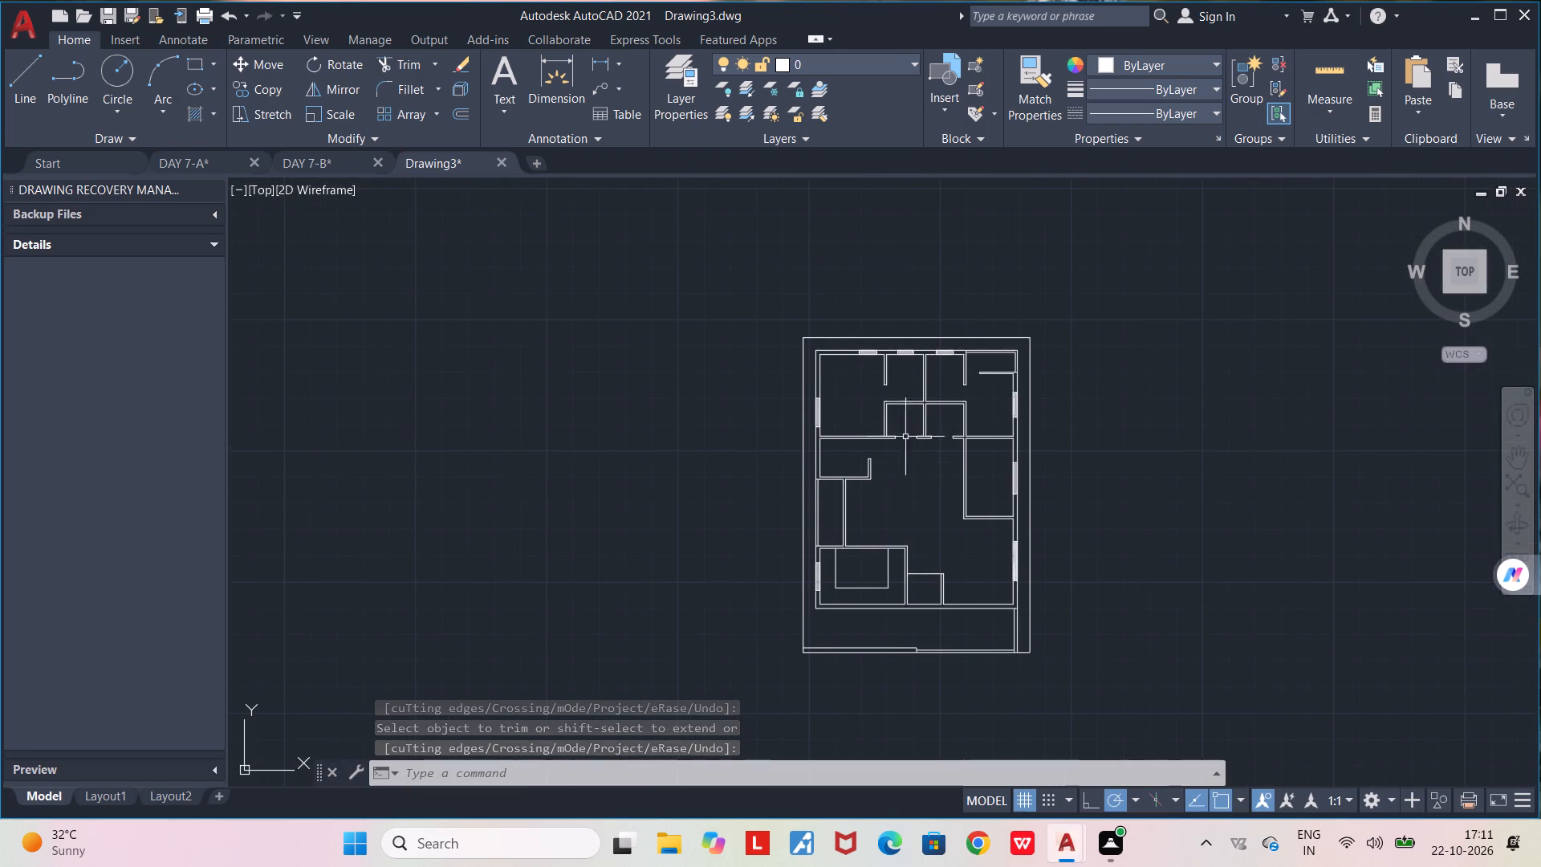
pyautogui.scroll(2, 885, 402)
pyautogui.moveTo(856, 383); pyautogui.dragTo(884, 421, button='middle')
pyautogui.scroll(-1, 884, 422)
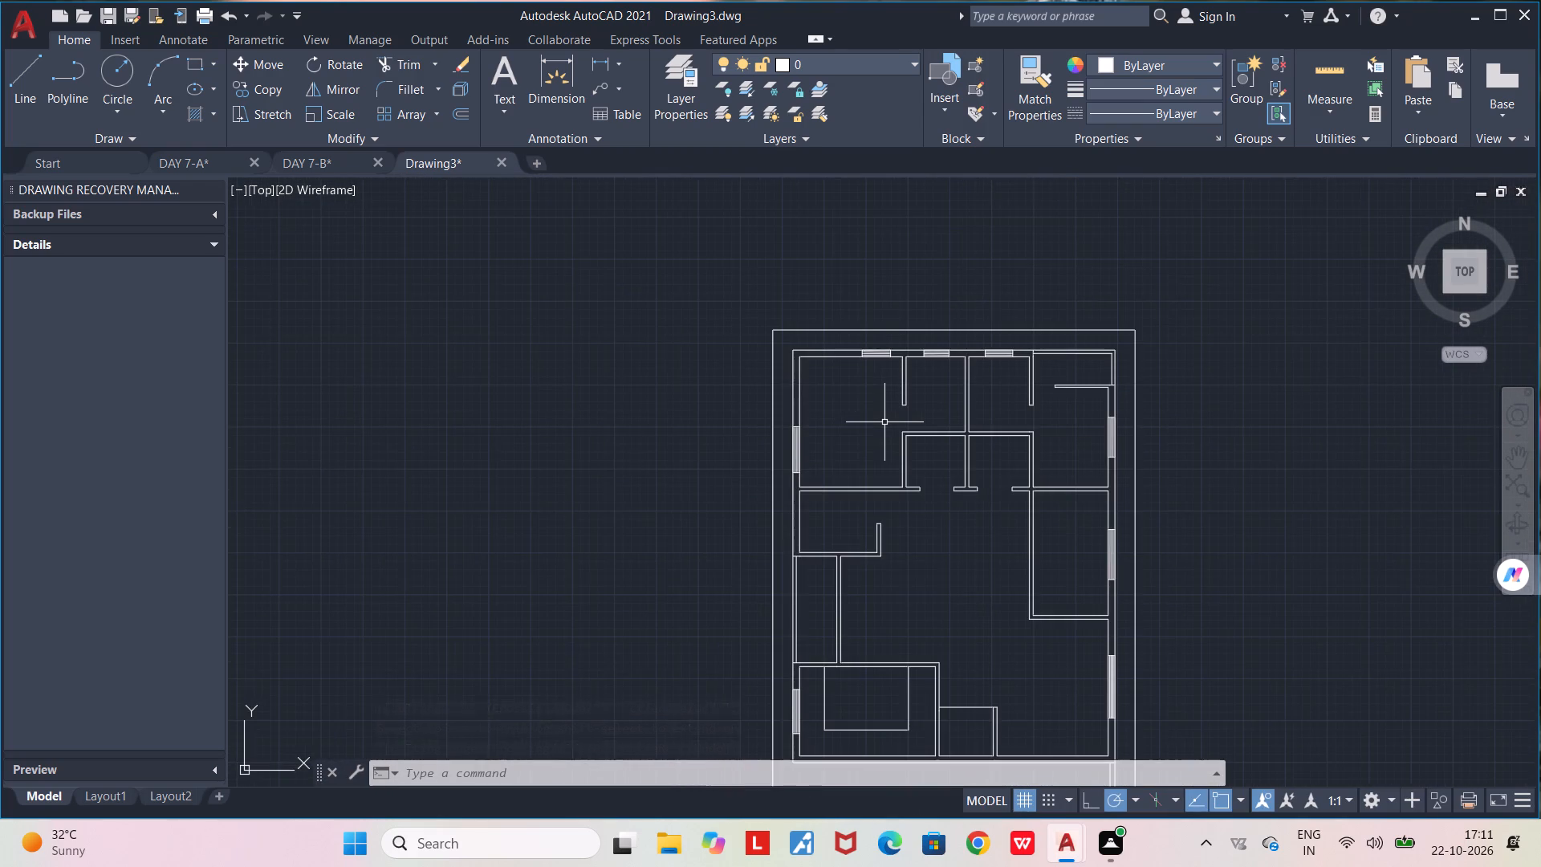
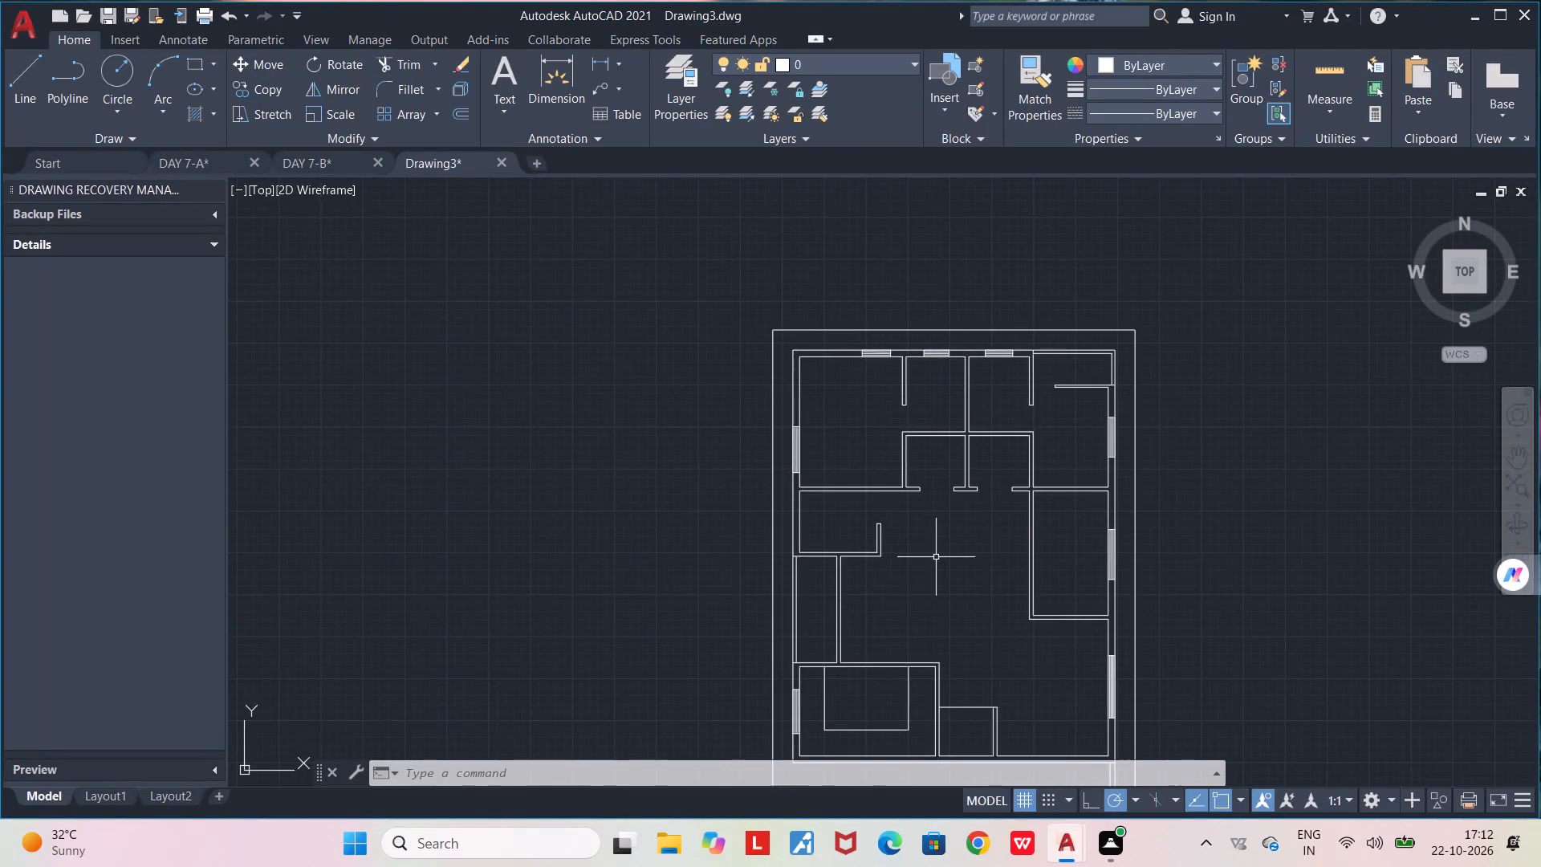
# Draw a rectangular window frame across the west outer wall of the small room south of the north-west room.
pyautogui.scroll(1, 936, 557)
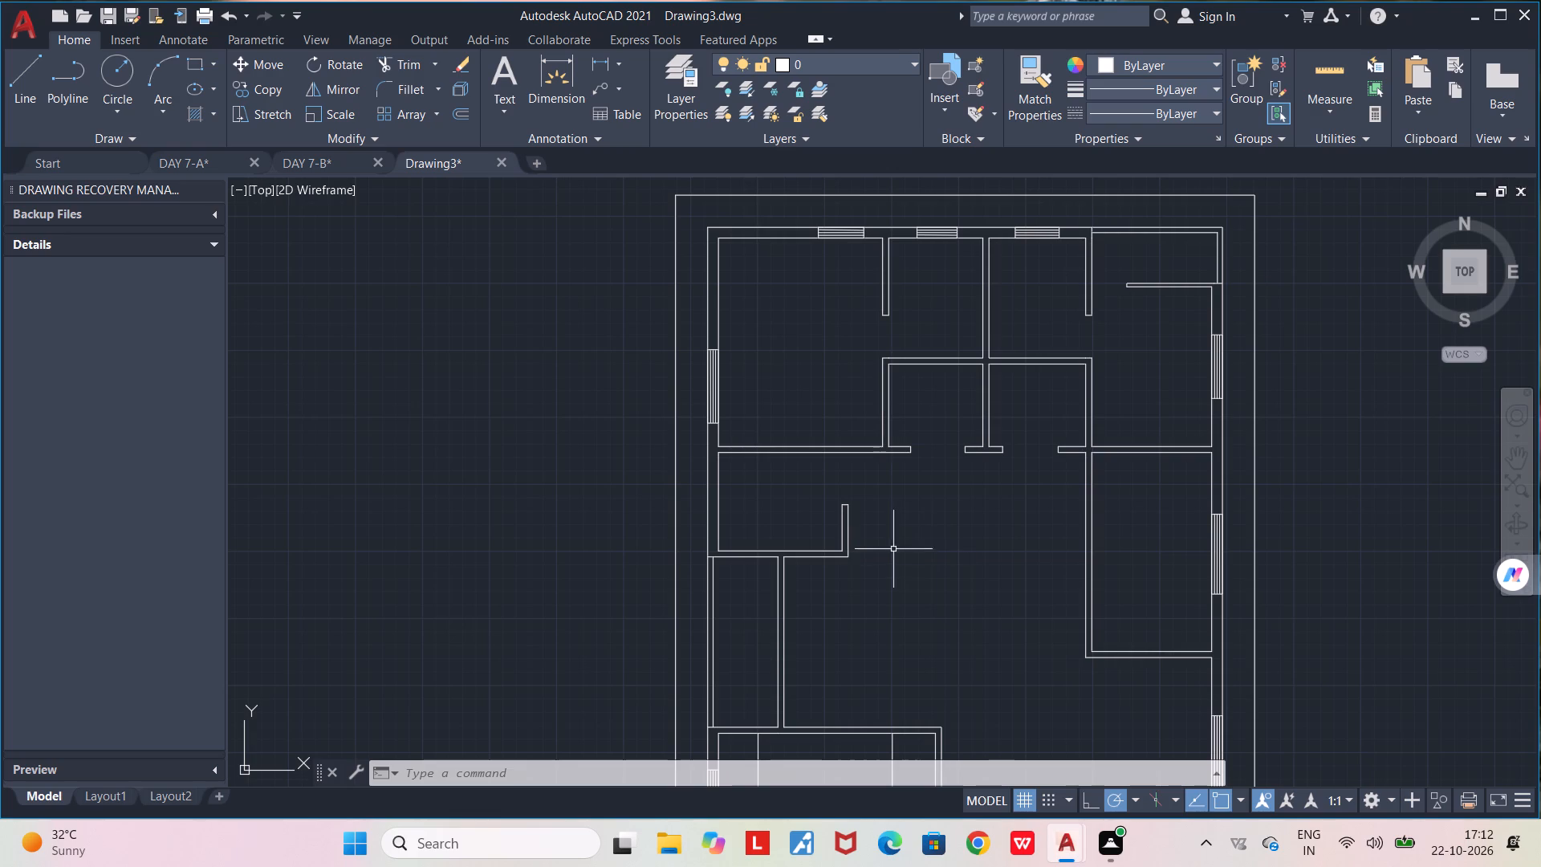
pyautogui.scroll(2, 715, 492)
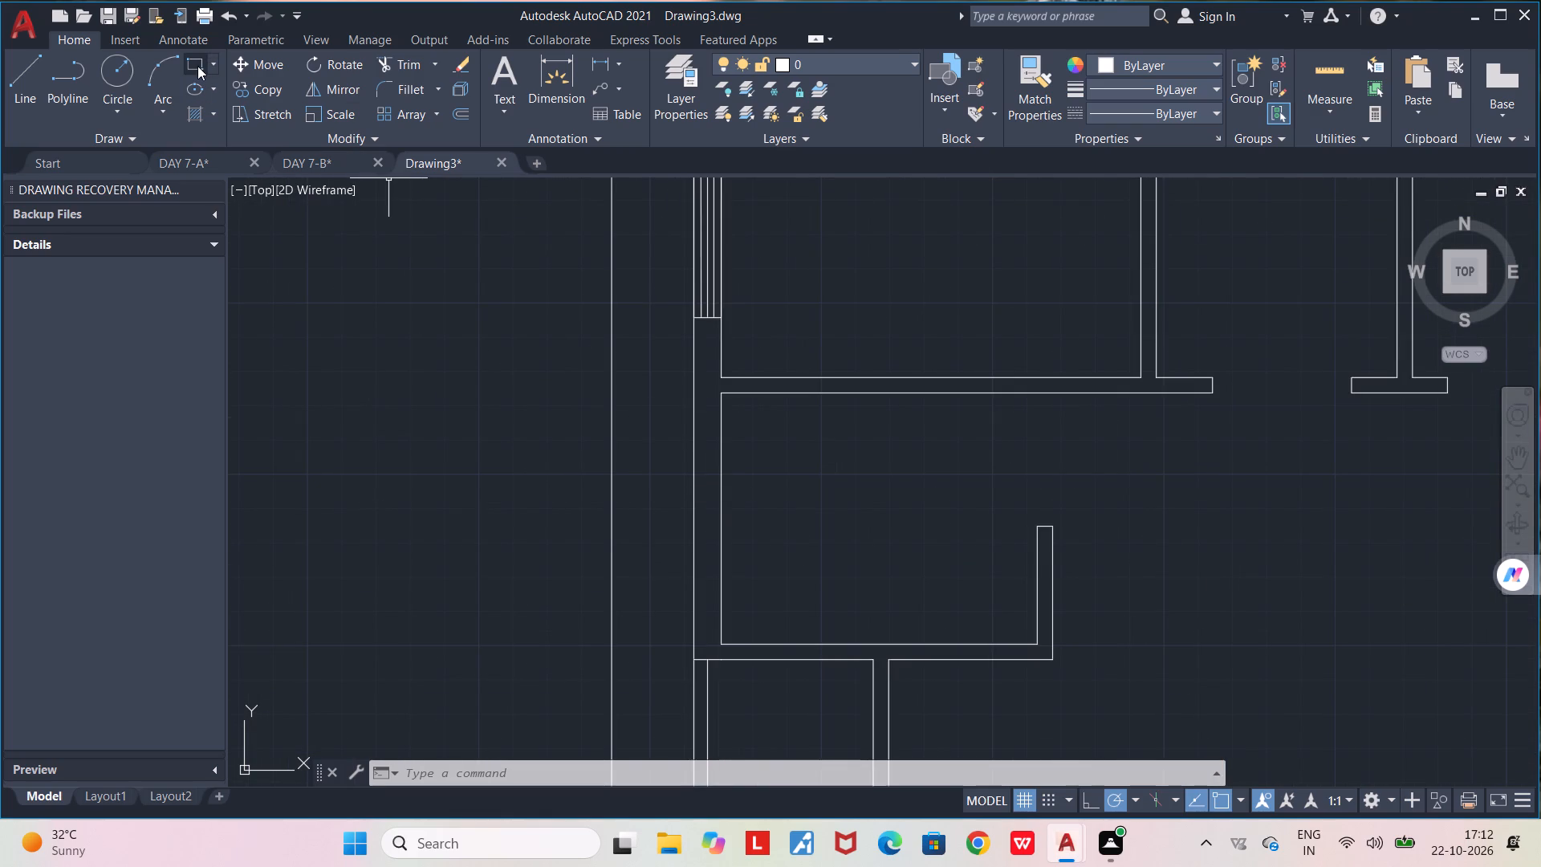
pyautogui.click(197, 67)
pyautogui.click(698, 464)
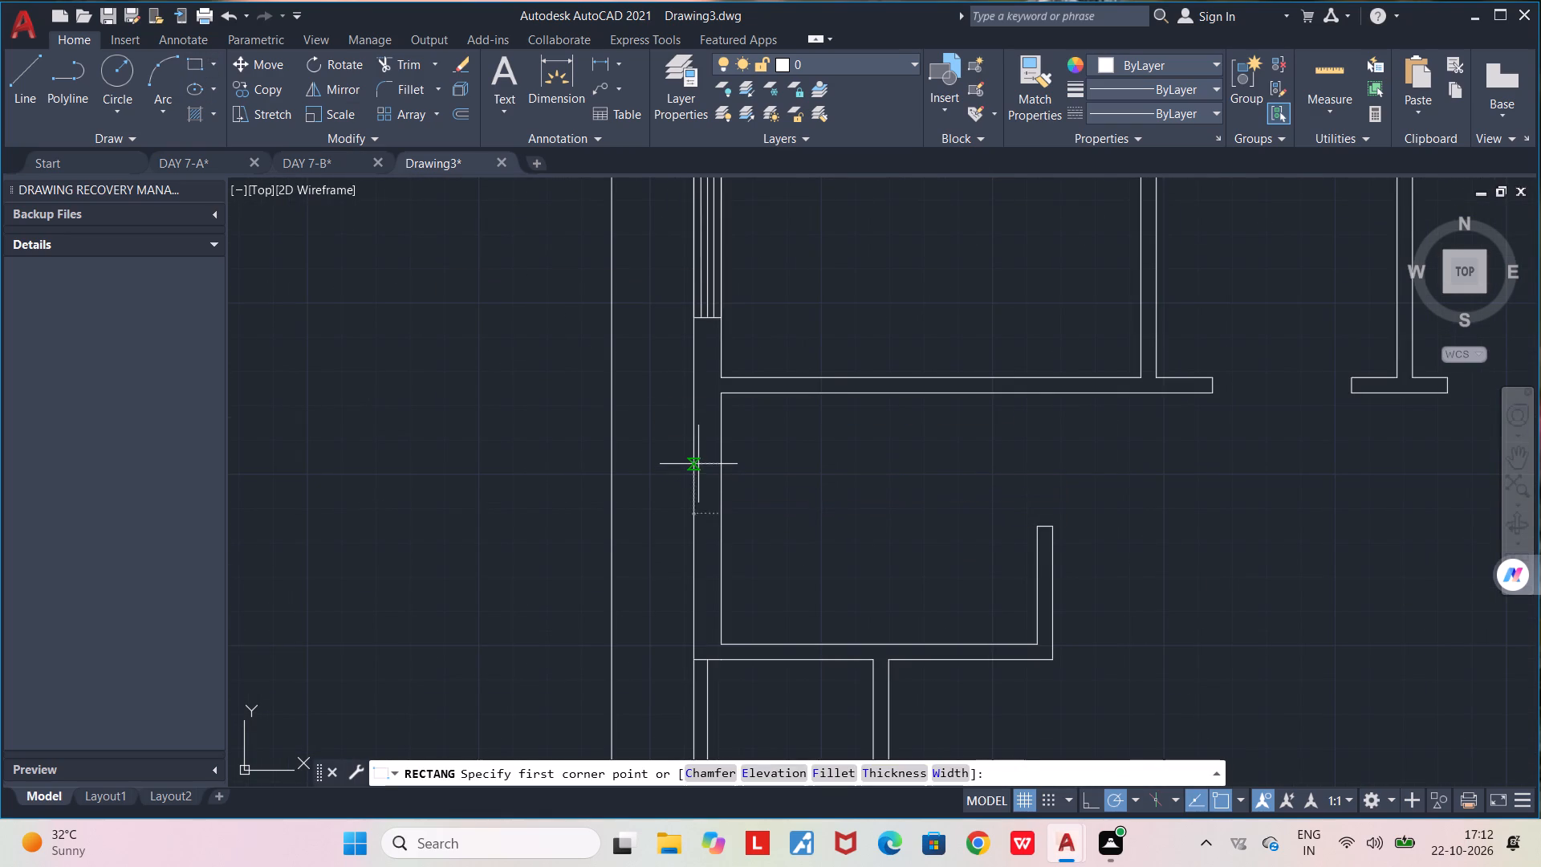
pyautogui.click(720, 568)
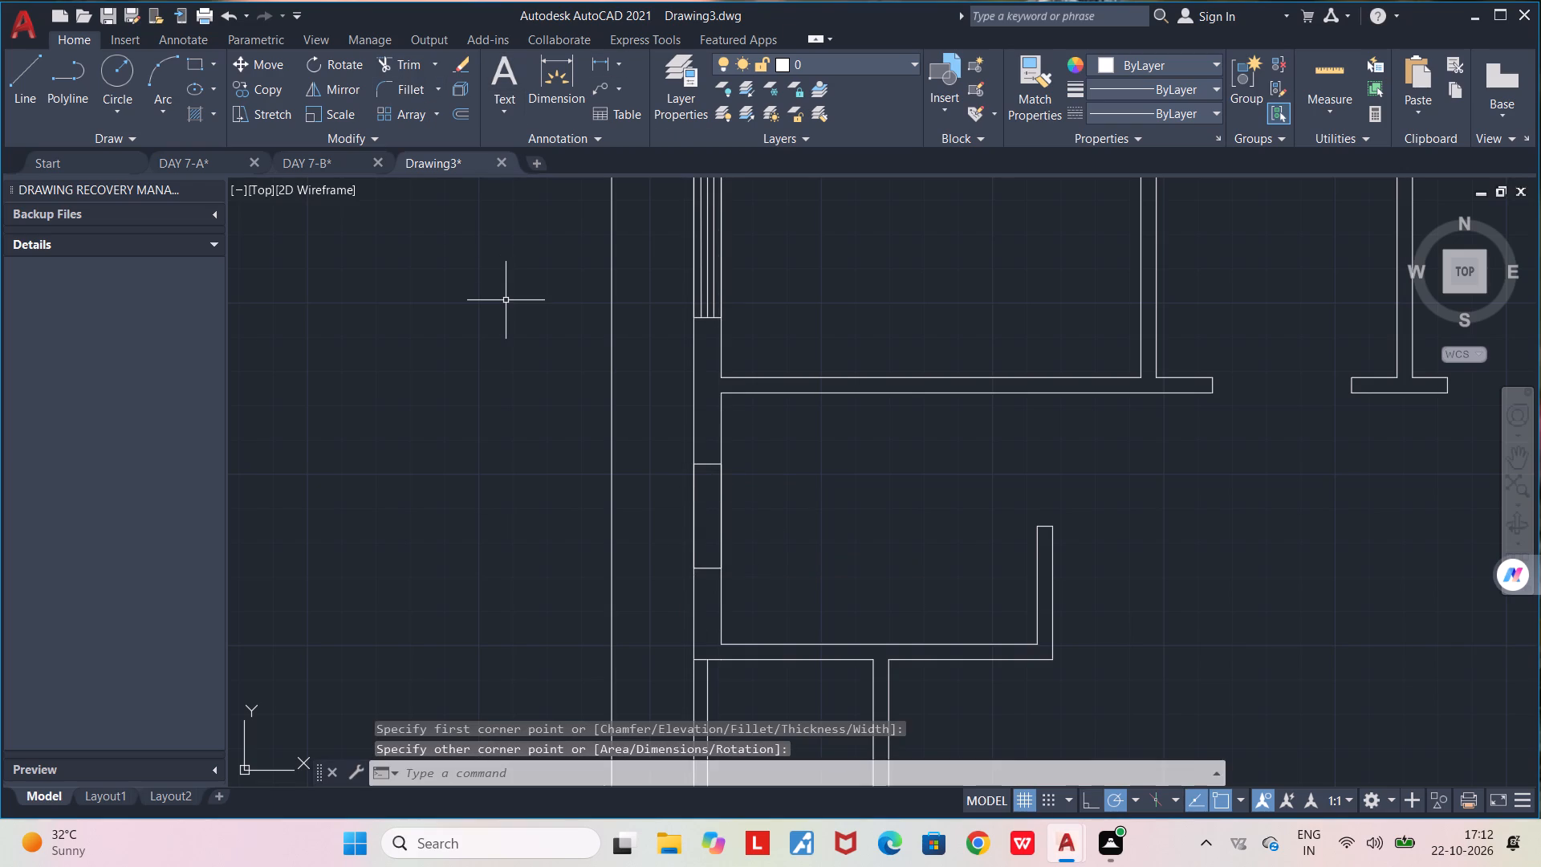
# Draw three north-south glazing lines inside the new west window: one at the middle and one on either side.
pyautogui.press('l')
pyautogui.press('Return')
pyautogui.click(707, 466)
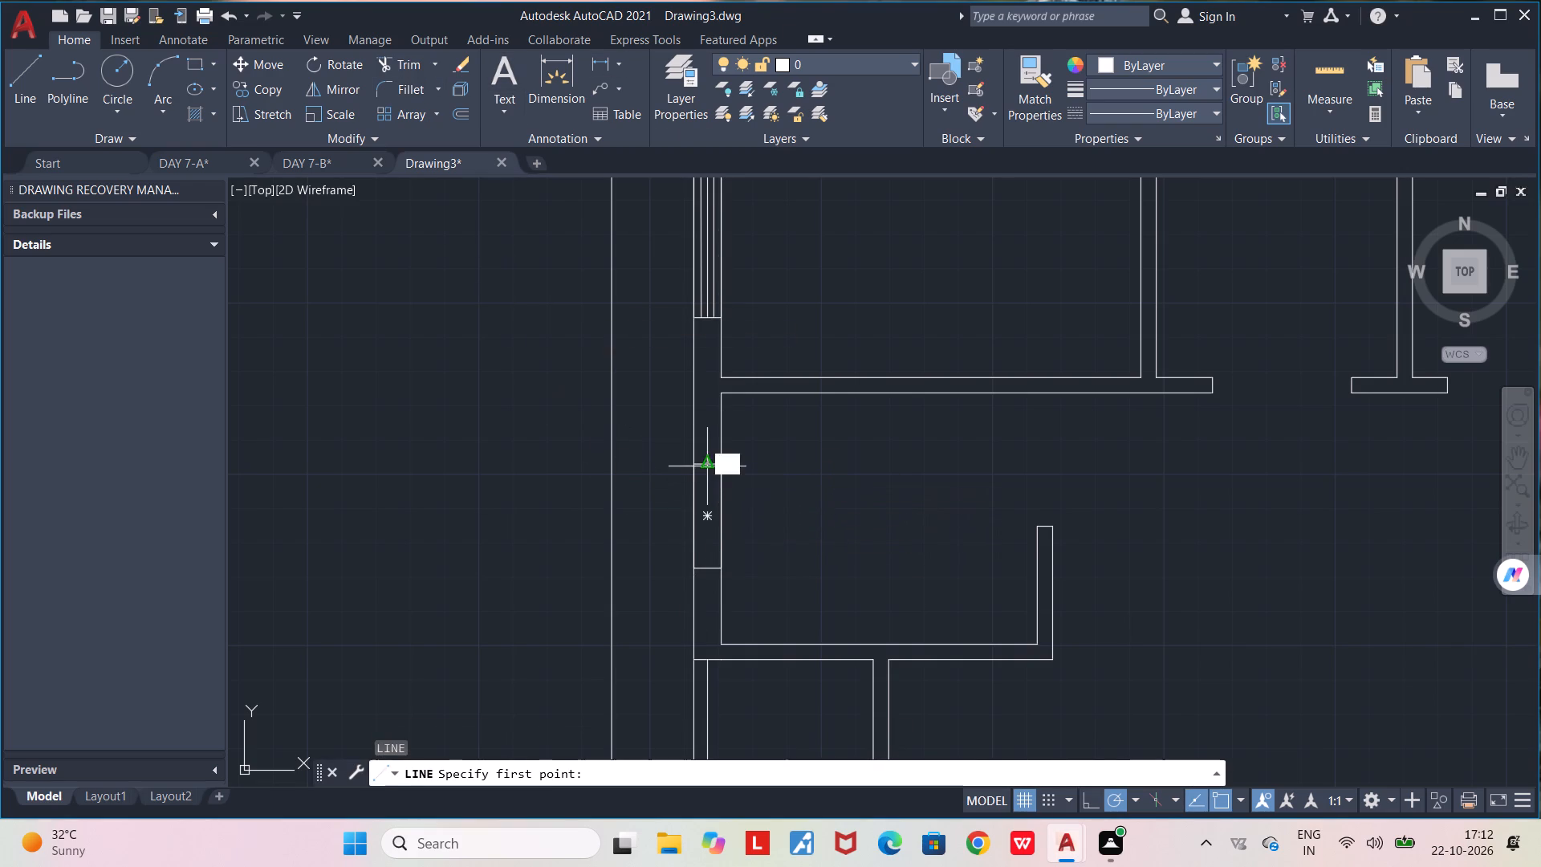
pyautogui.click(709, 566)
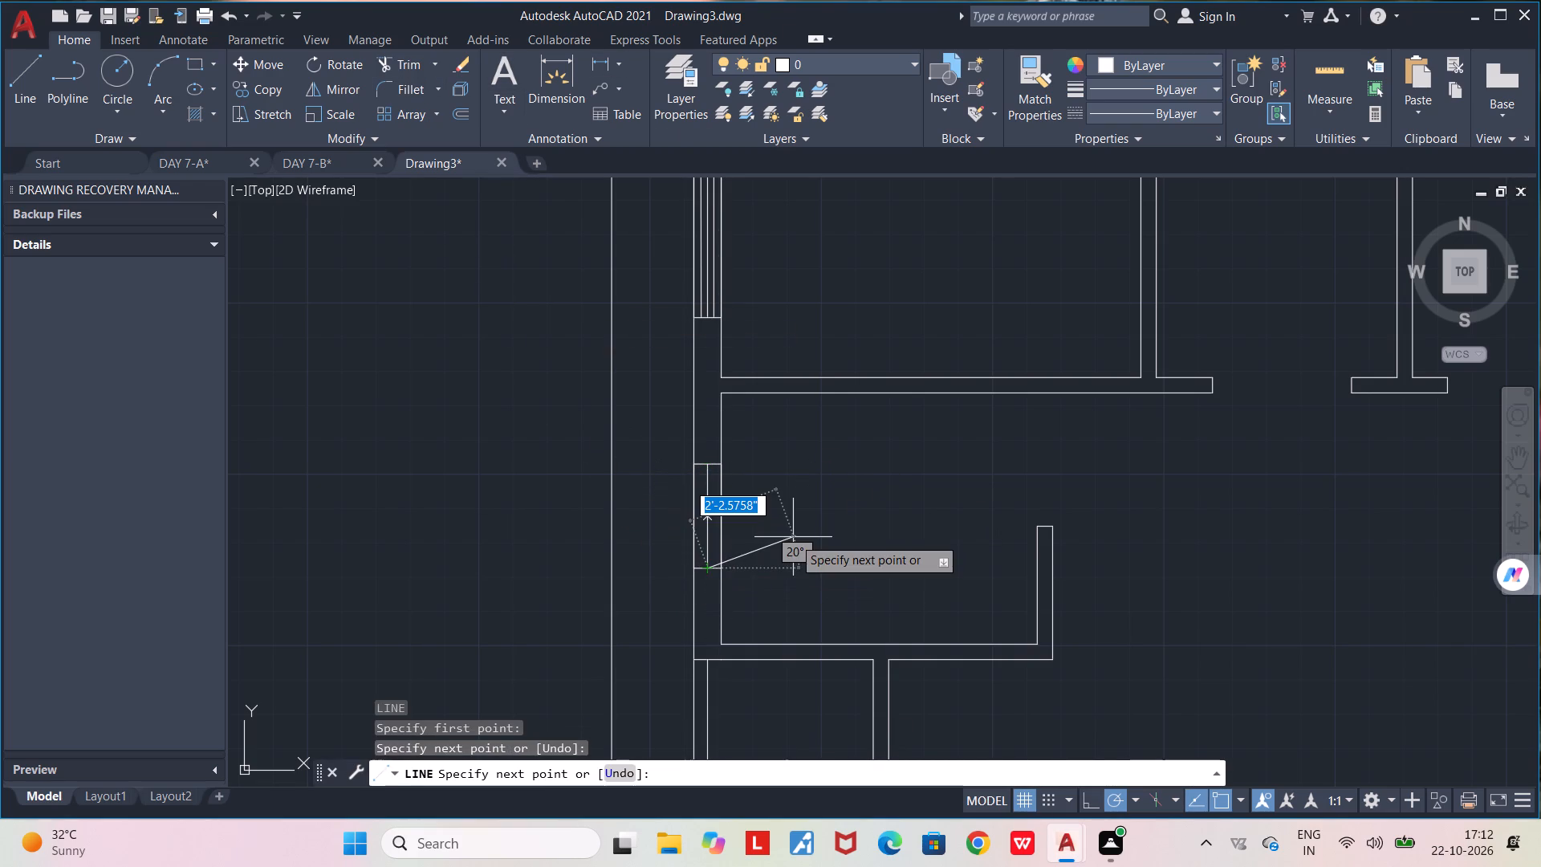
pyautogui.press('space')
pyautogui.scroll(2, 704, 560)
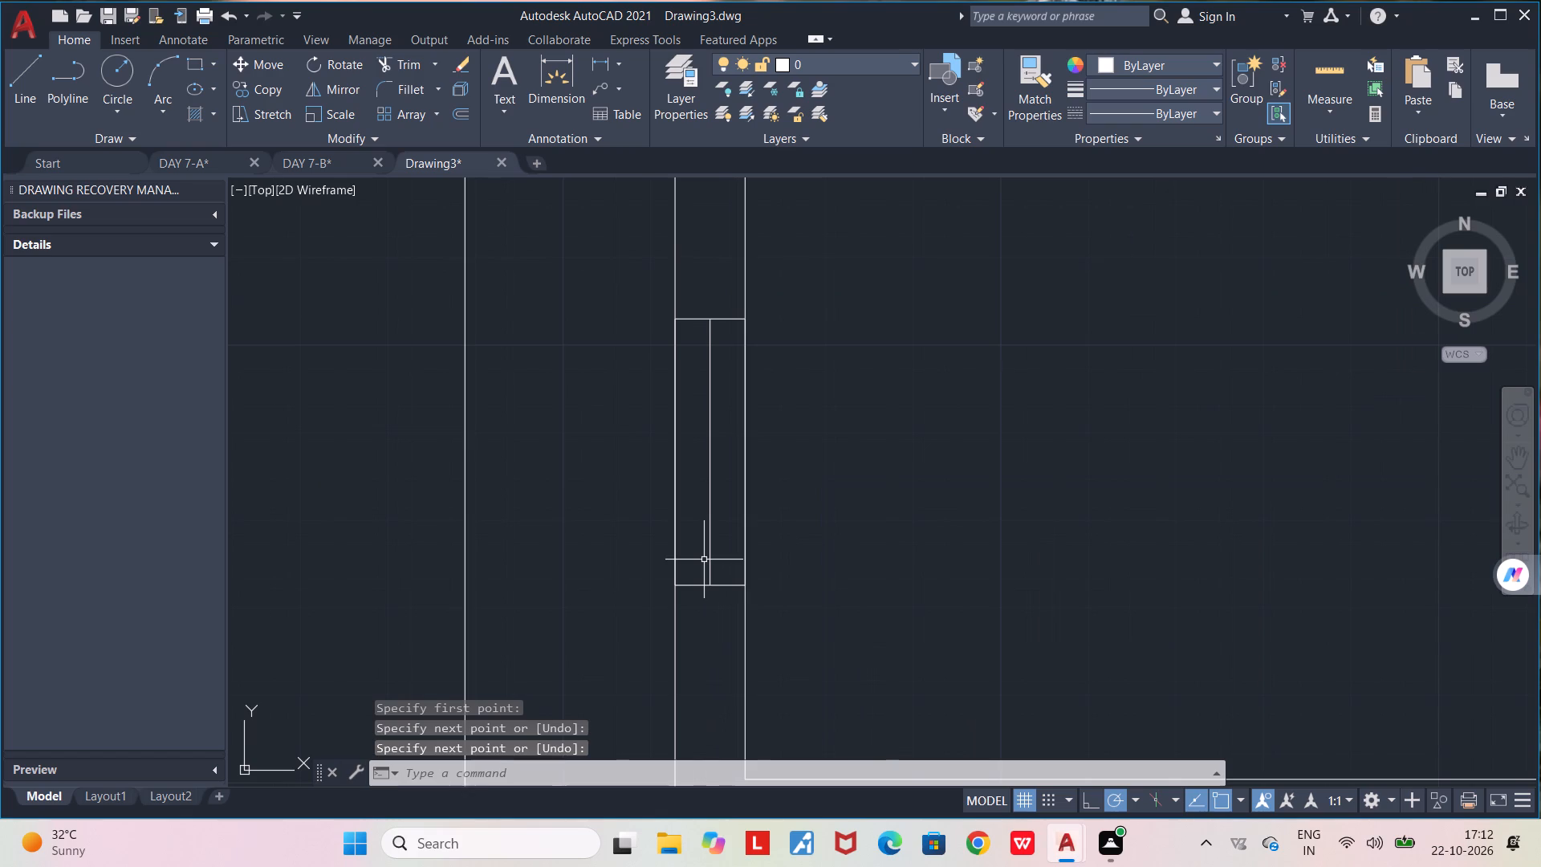
pyautogui.press('l')
pyautogui.press('Return')
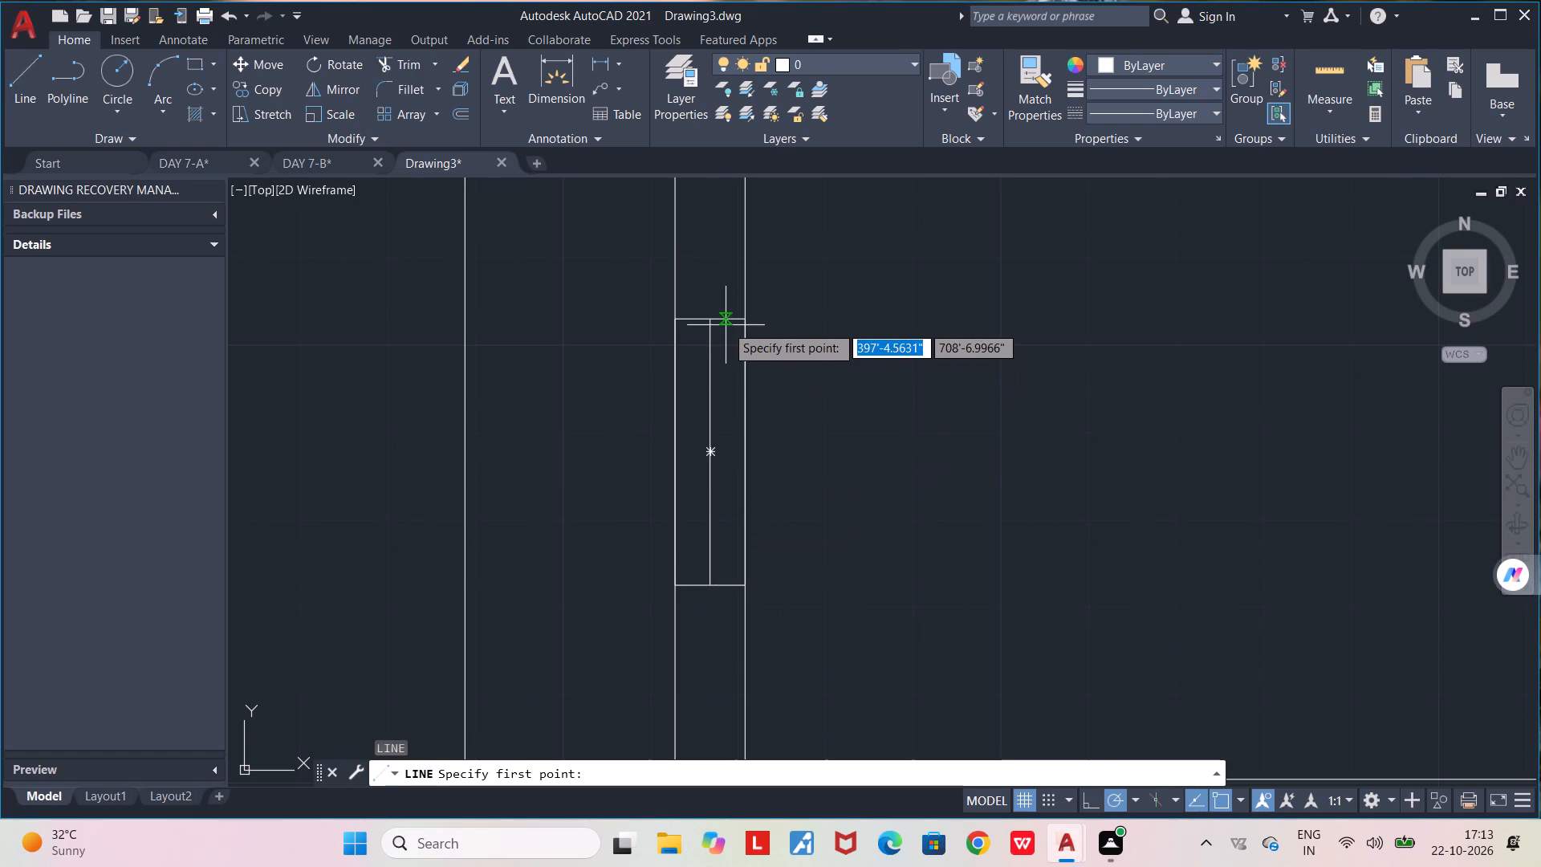
pyautogui.click(726, 323)
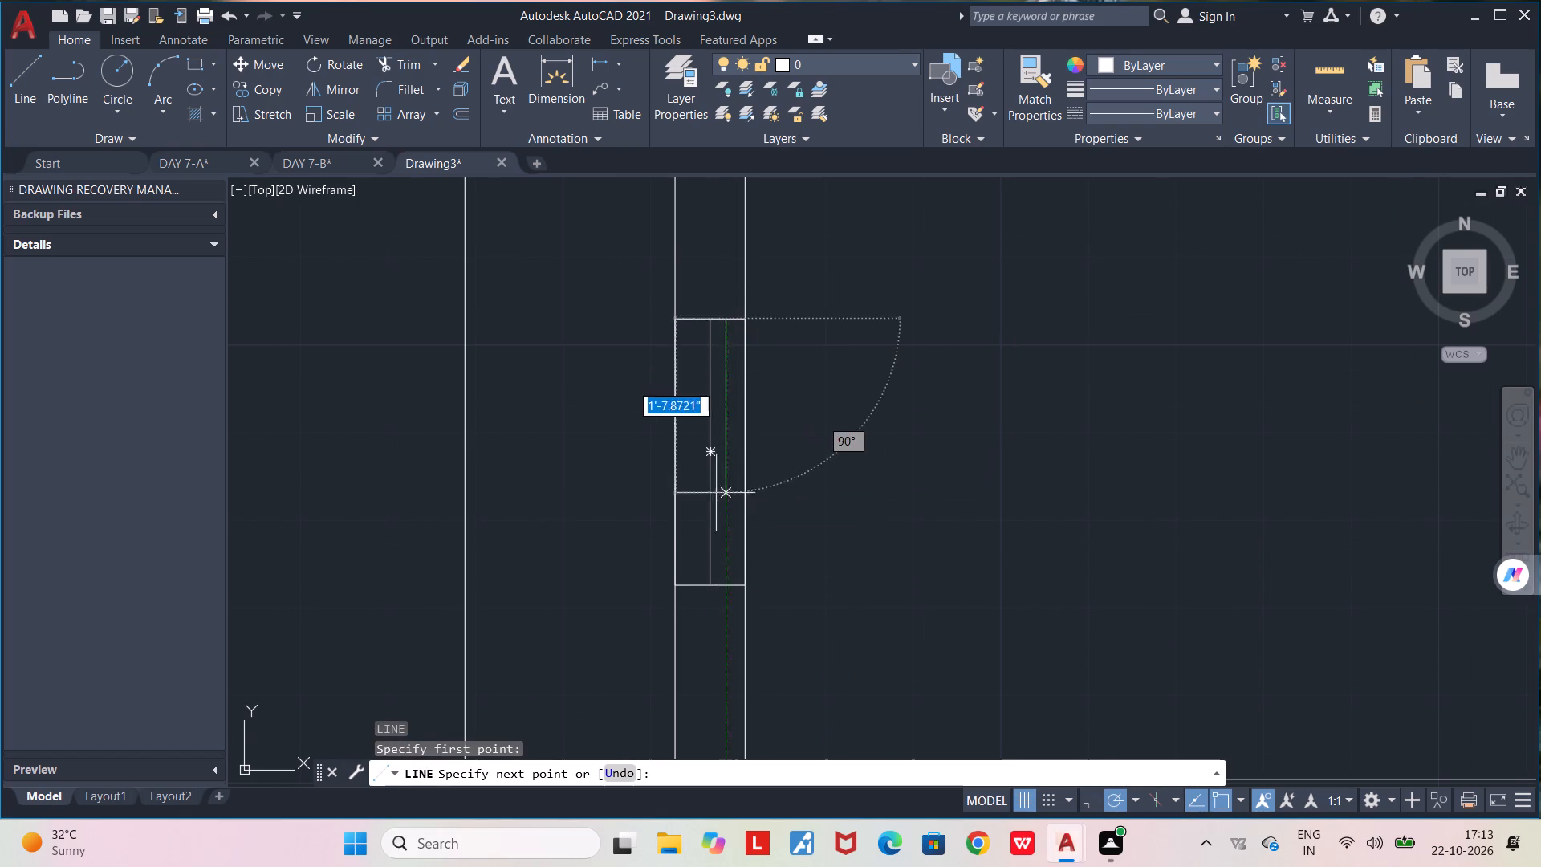
pyautogui.click(726, 588)
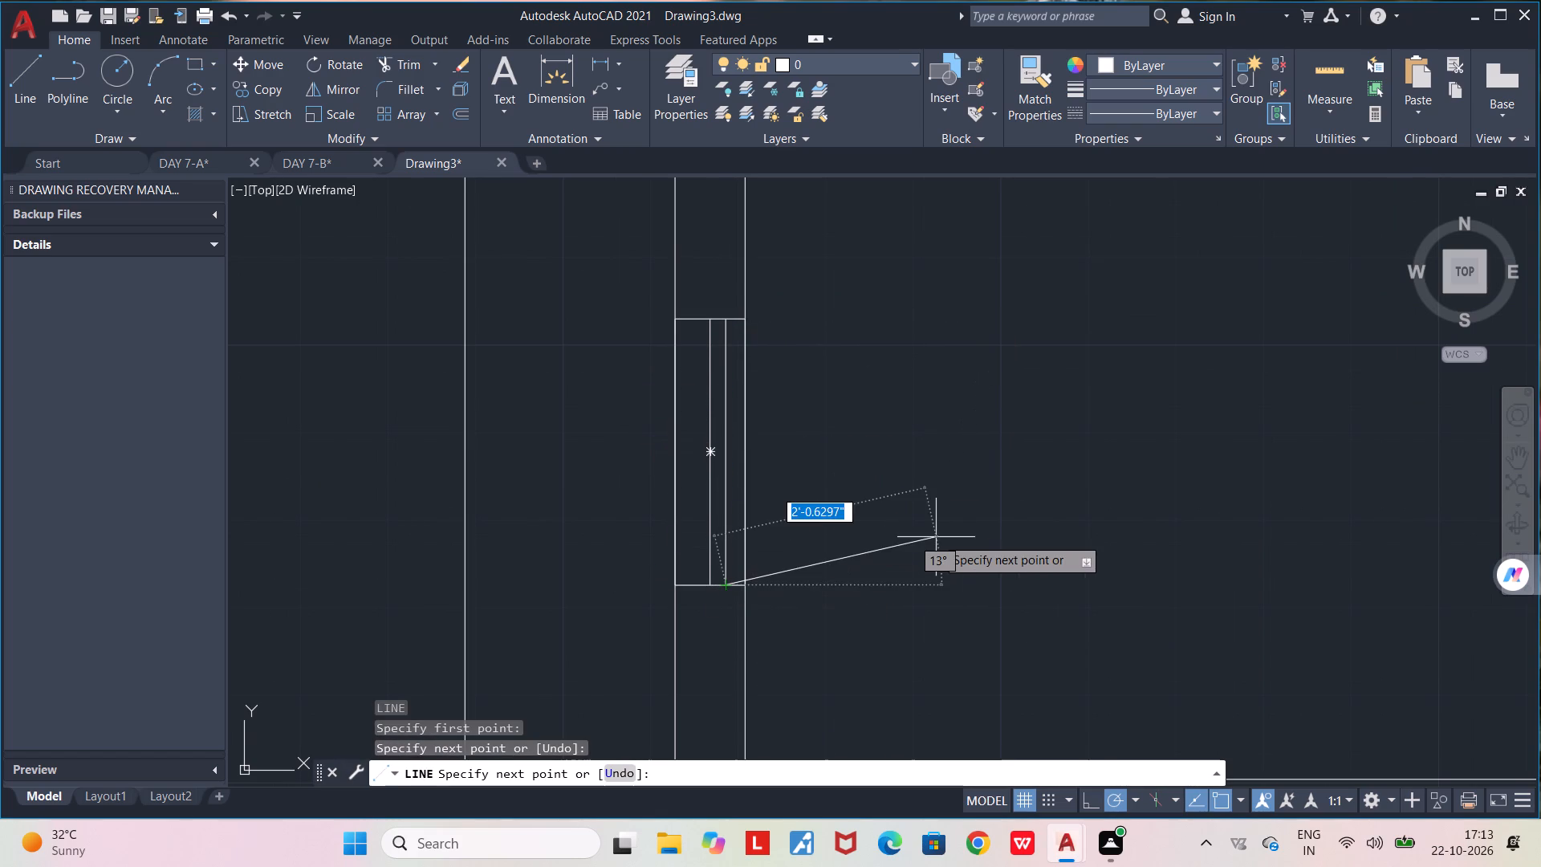
pyautogui.press('space')
pyautogui.press('l')
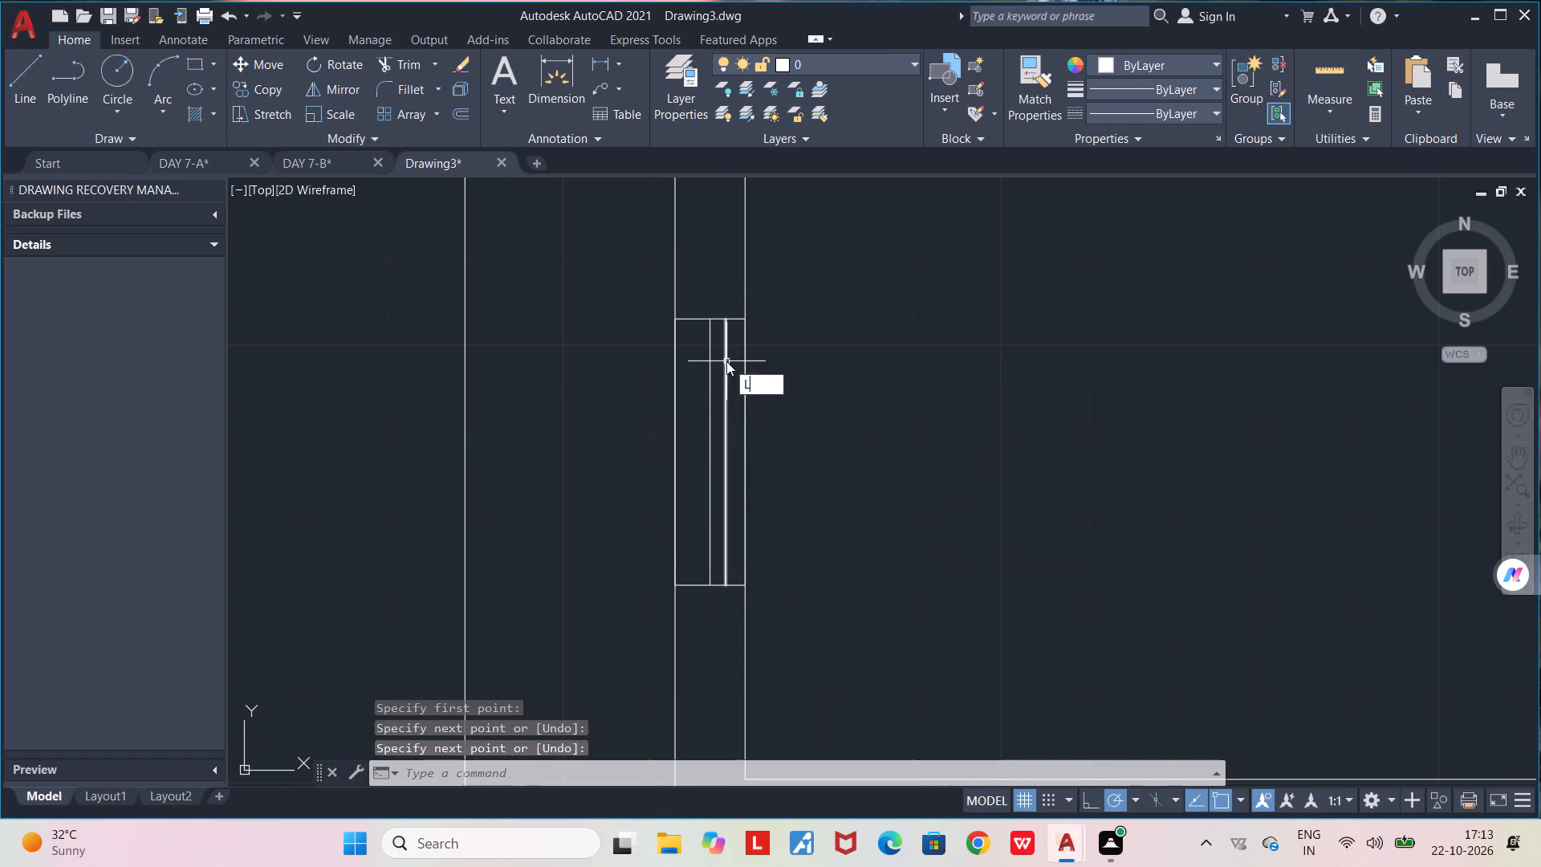
pyautogui.press('Return')
pyautogui.click(693, 322)
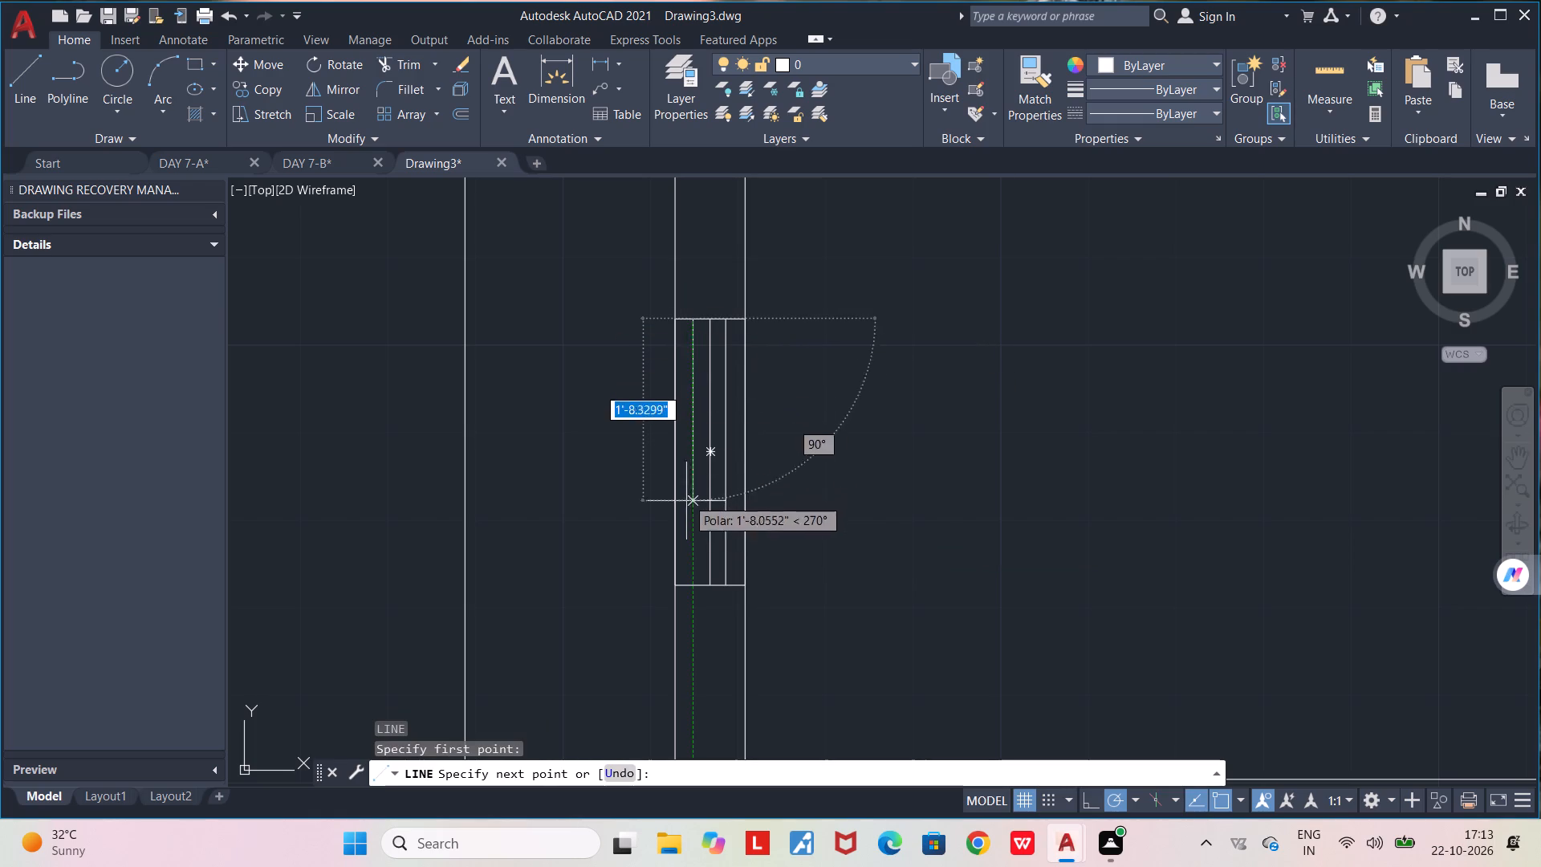
pyautogui.click(694, 584)
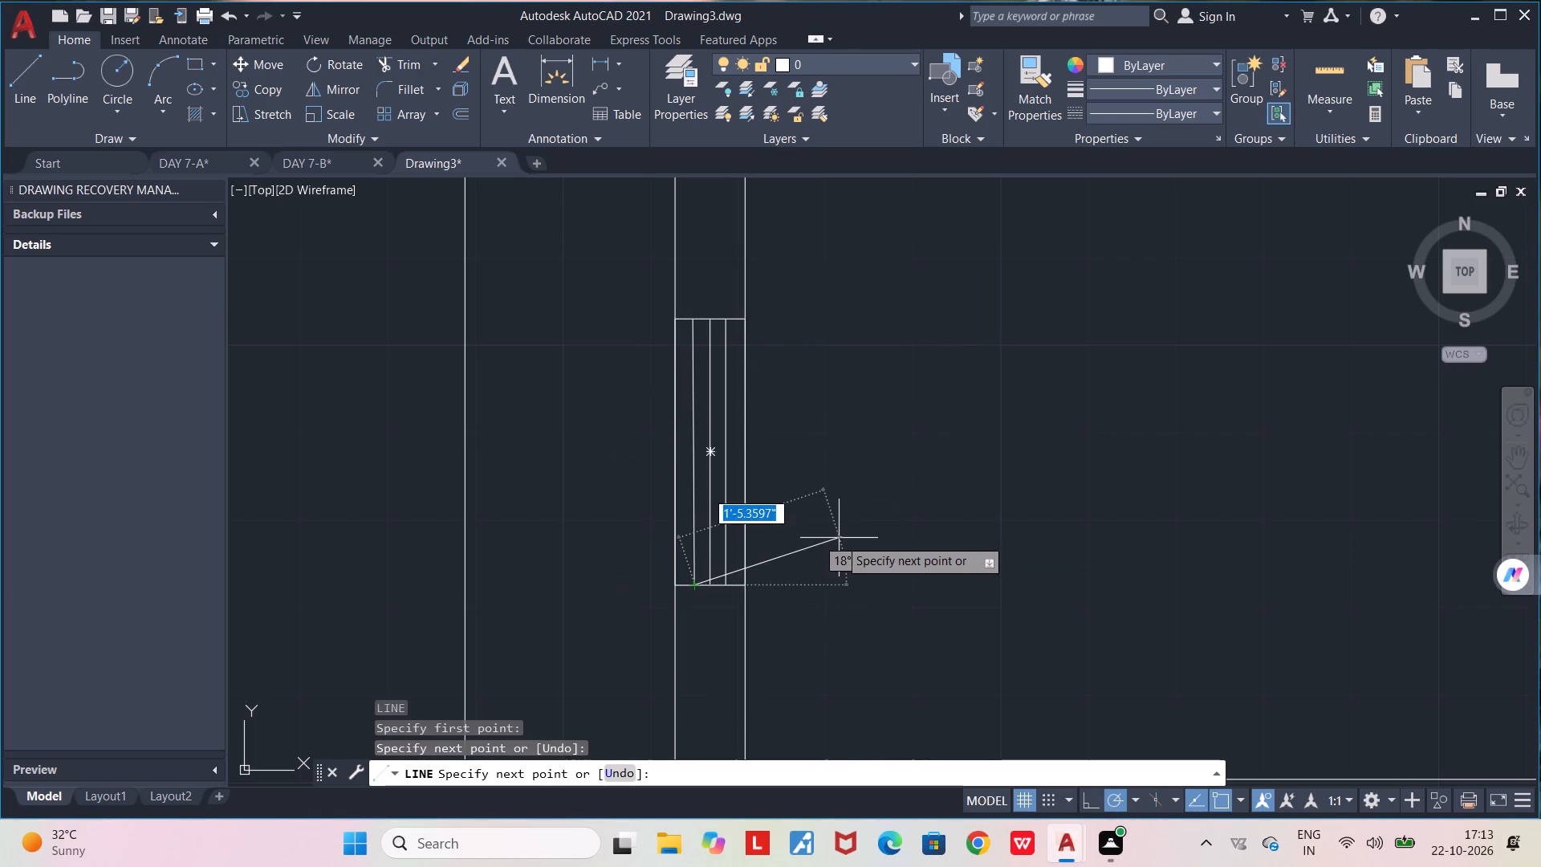
pyautogui.press('space')
# Draw two lines north from the end corners of the small room's short east wall, past the room's north partition.
pyautogui.moveTo(848, 568); pyautogui.dragTo(896, 447, button='middle')
pyautogui.scroll(-3, 896, 447)
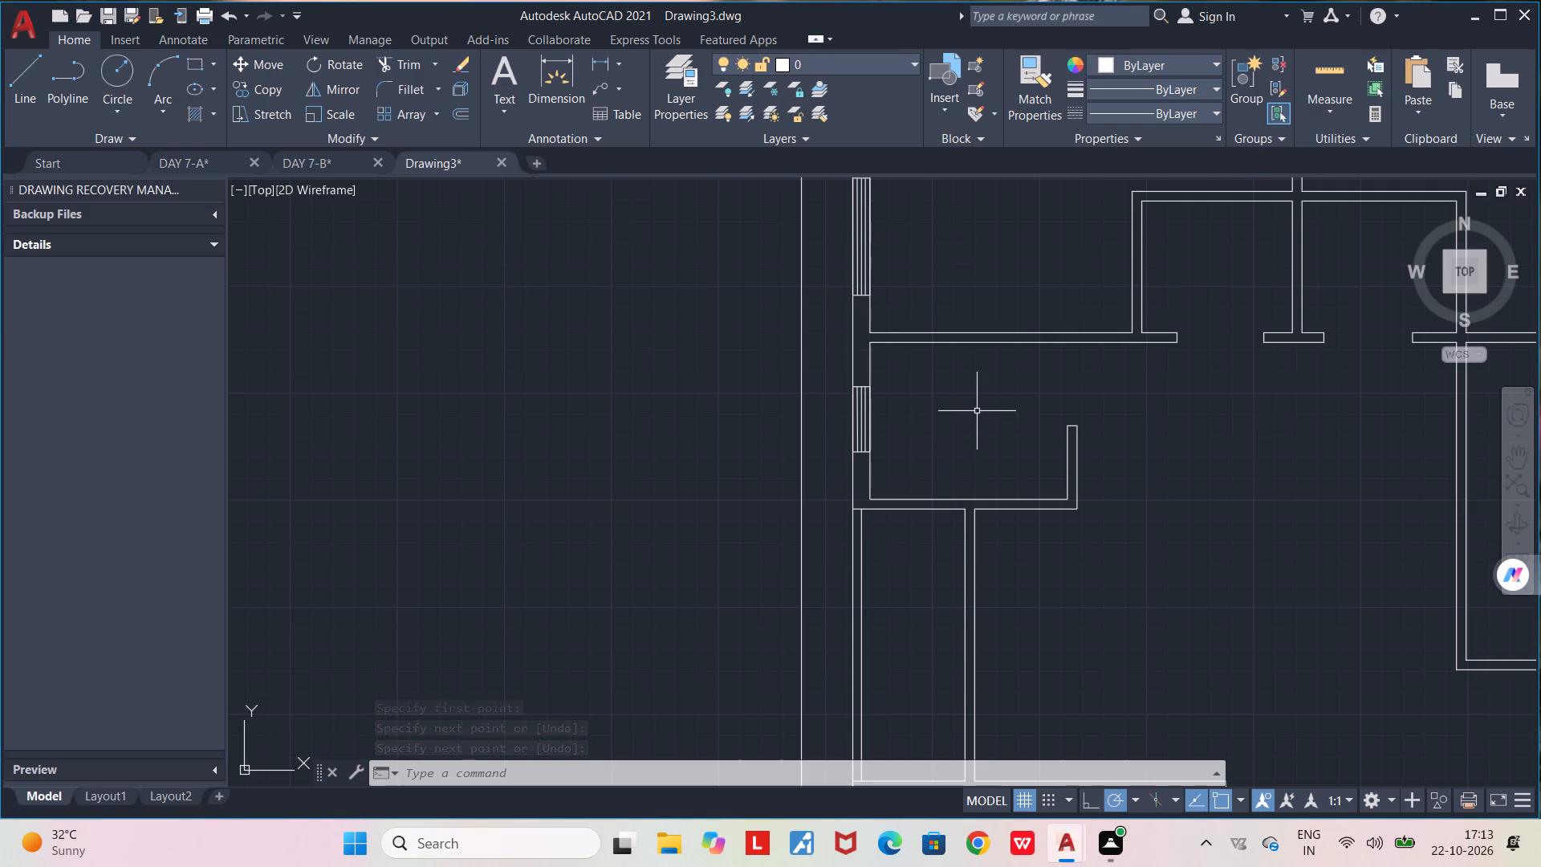
pyautogui.moveTo(976, 411); pyautogui.dragTo(823, 470, button='middle')
pyautogui.scroll(2, 927, 426)
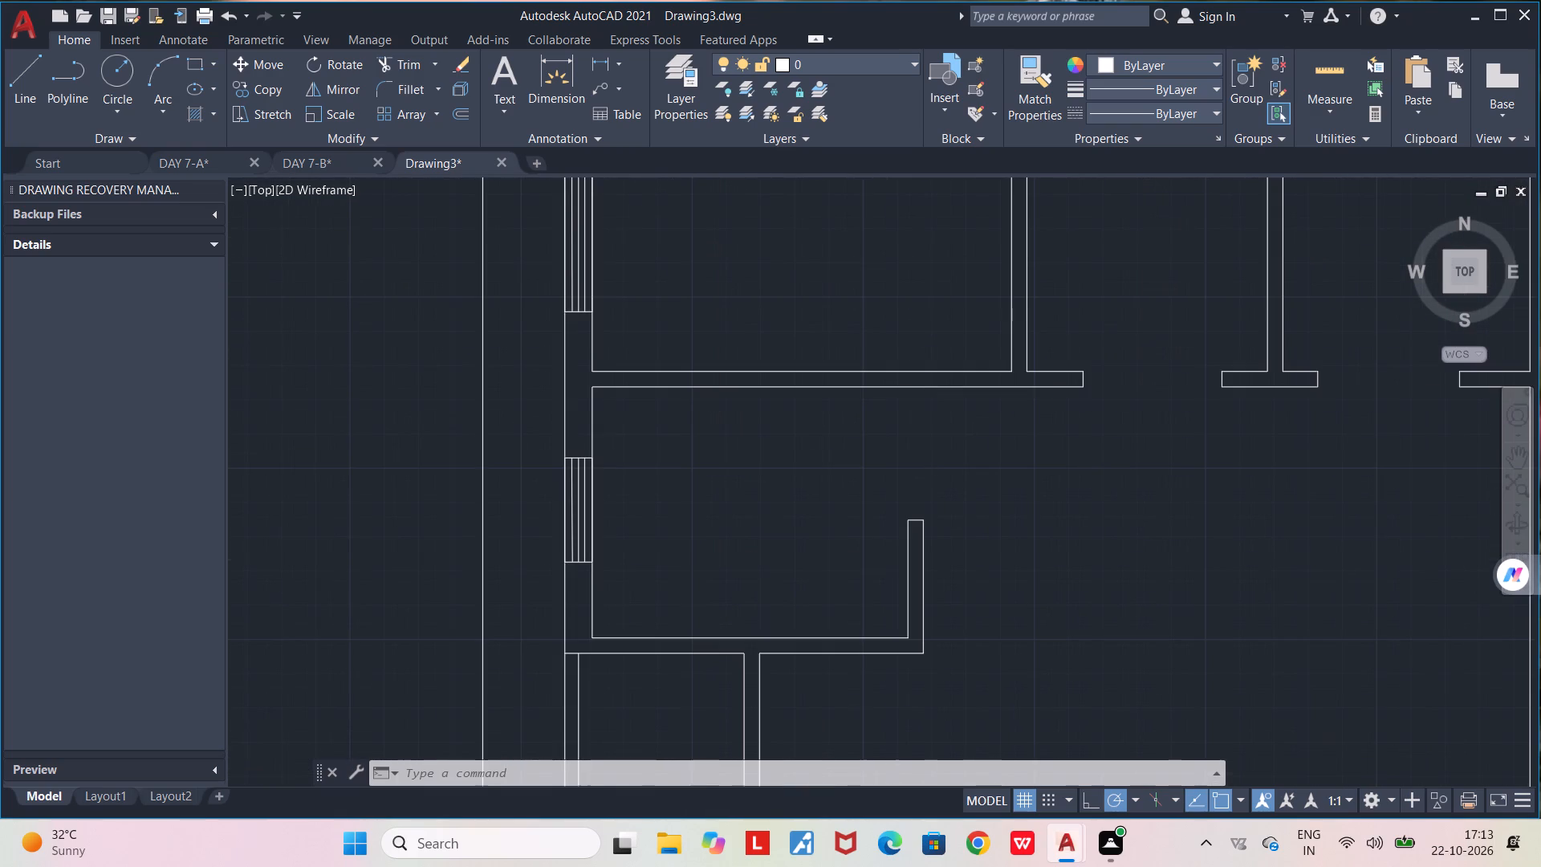
pyautogui.press('l')
pyautogui.press('Return')
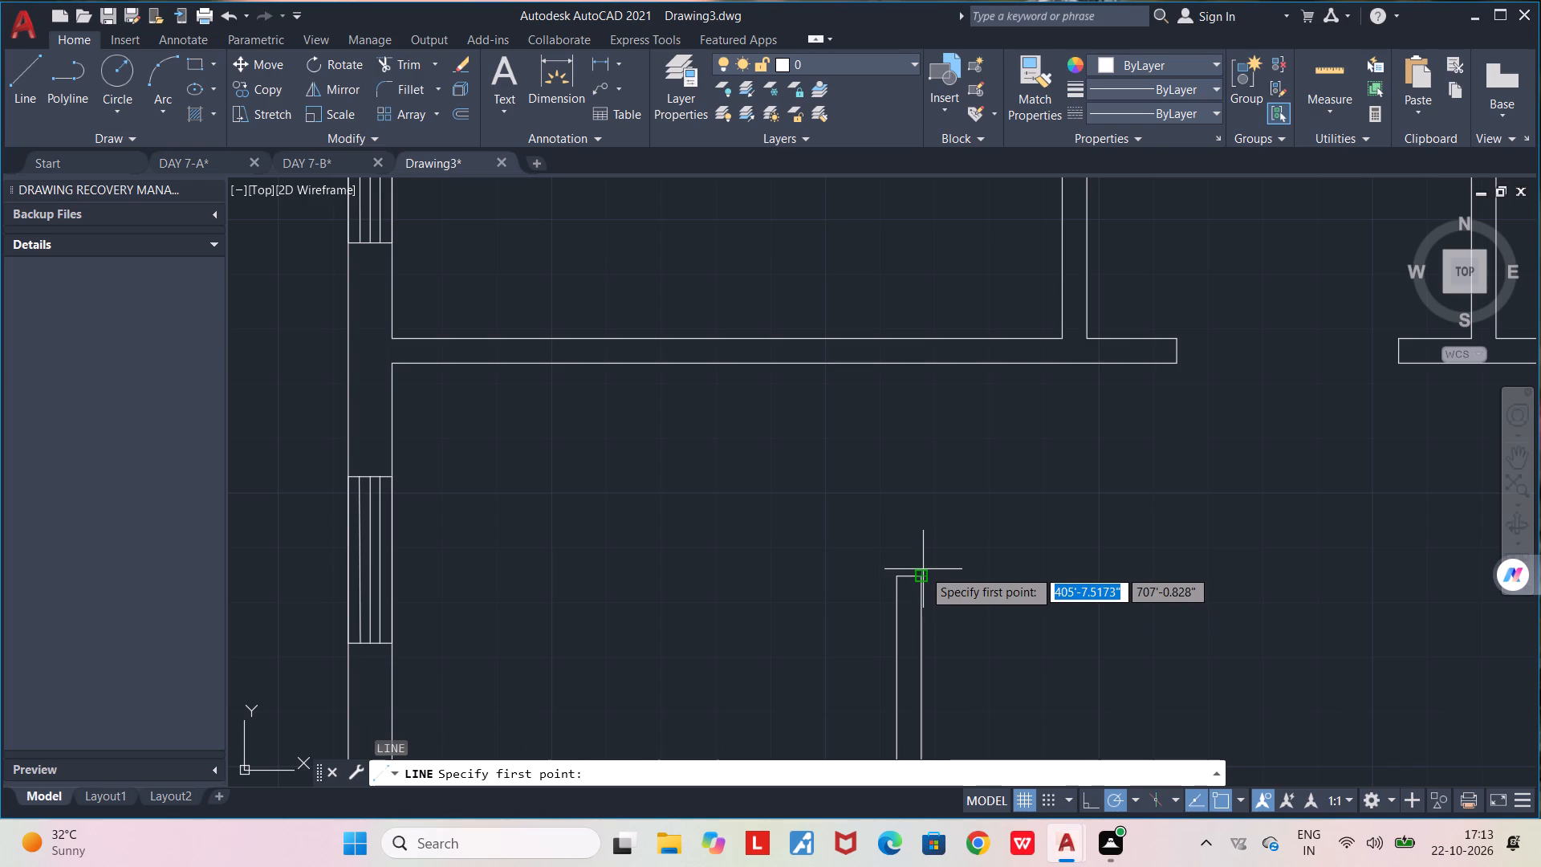
pyautogui.click(923, 569)
pyautogui.click(921, 297)
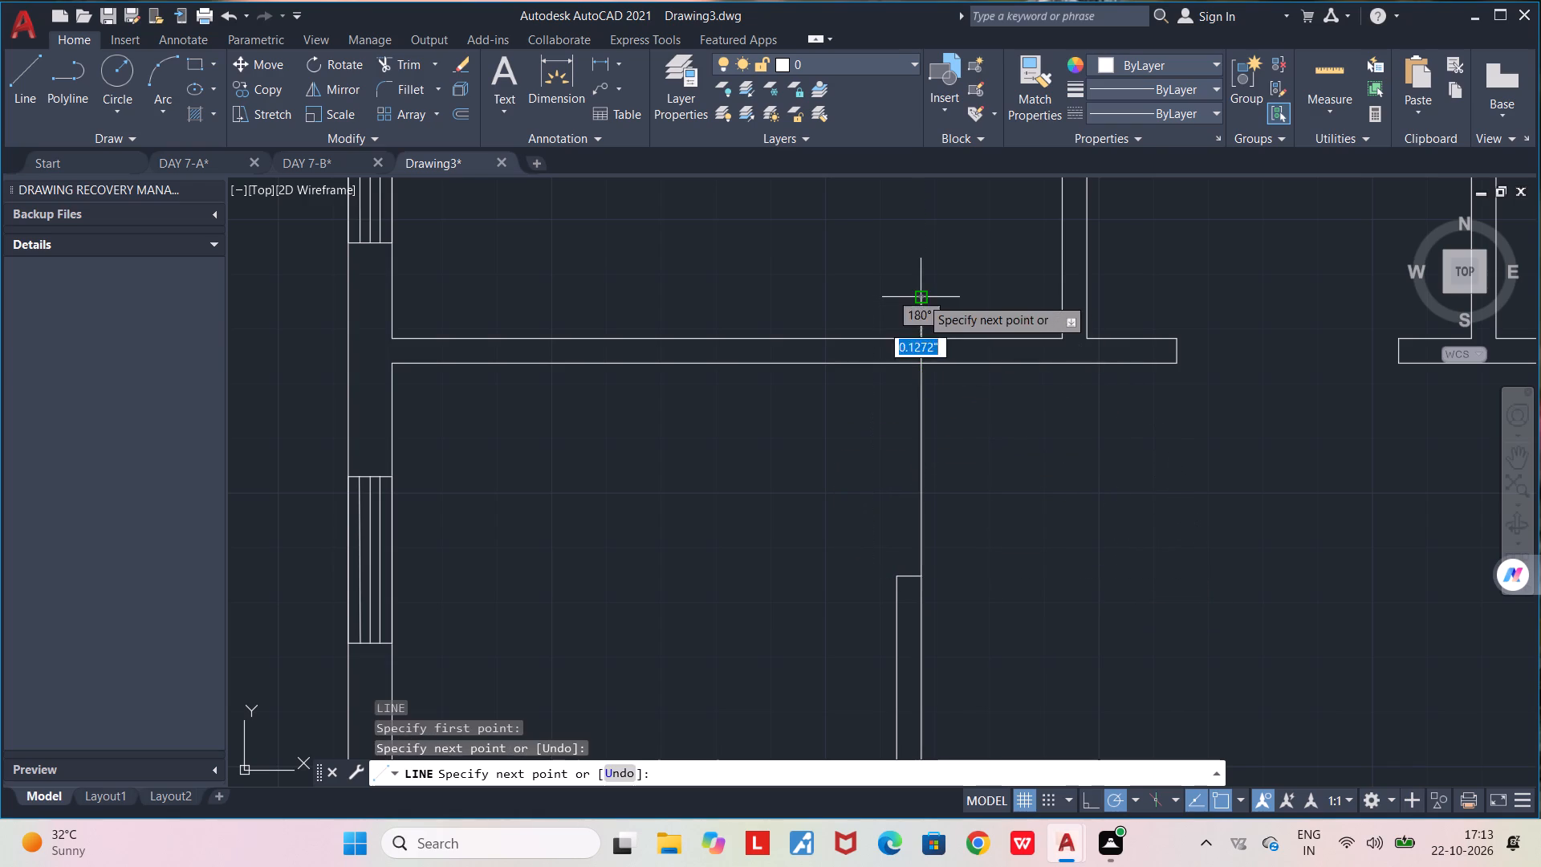
pyautogui.press('space')
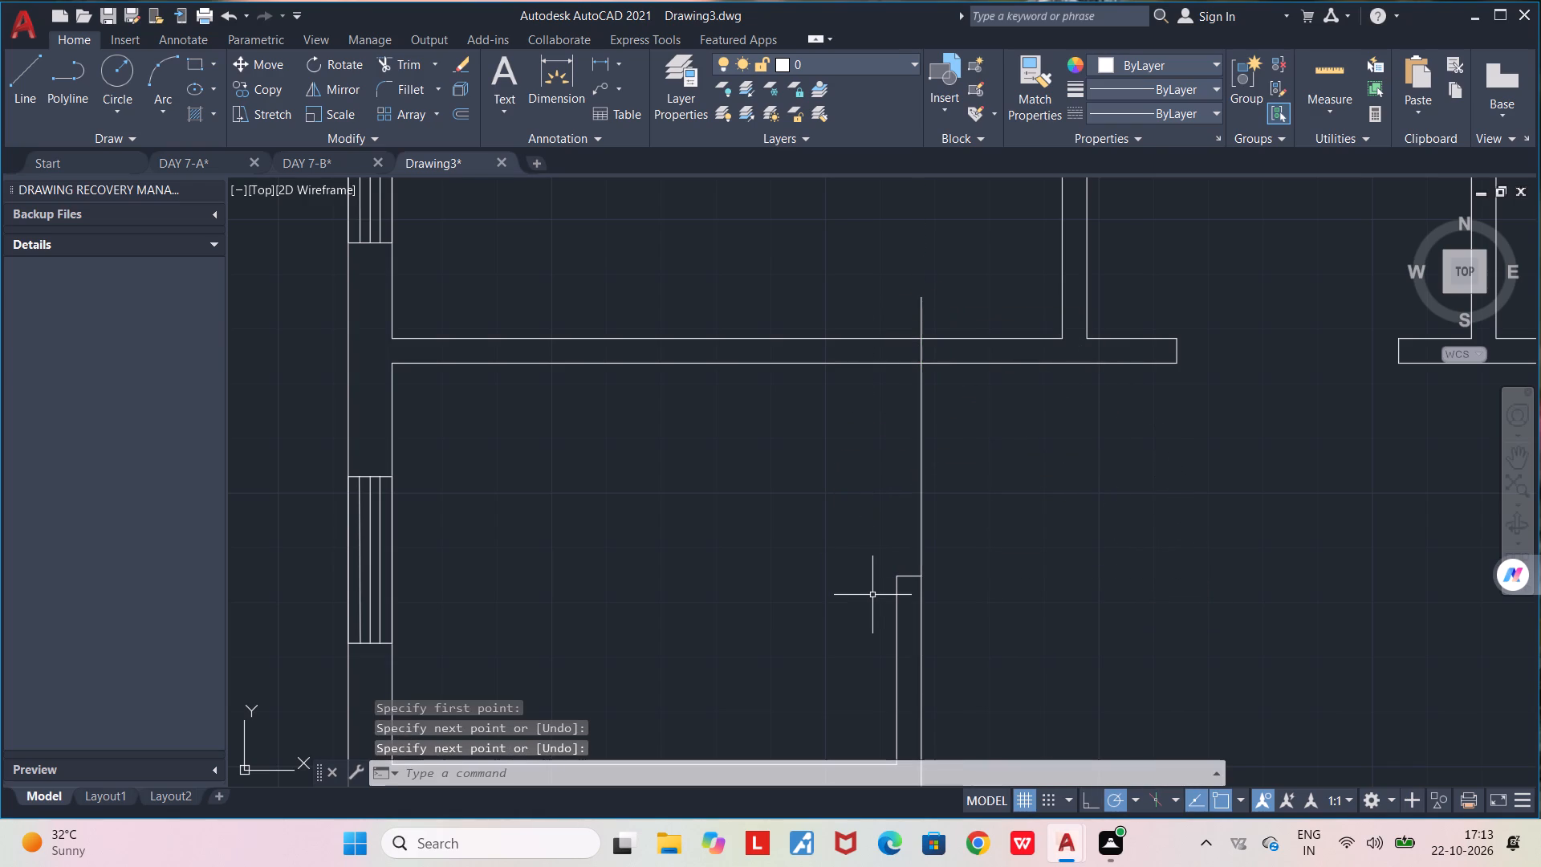
pyautogui.press('space')
pyautogui.click(895, 575)
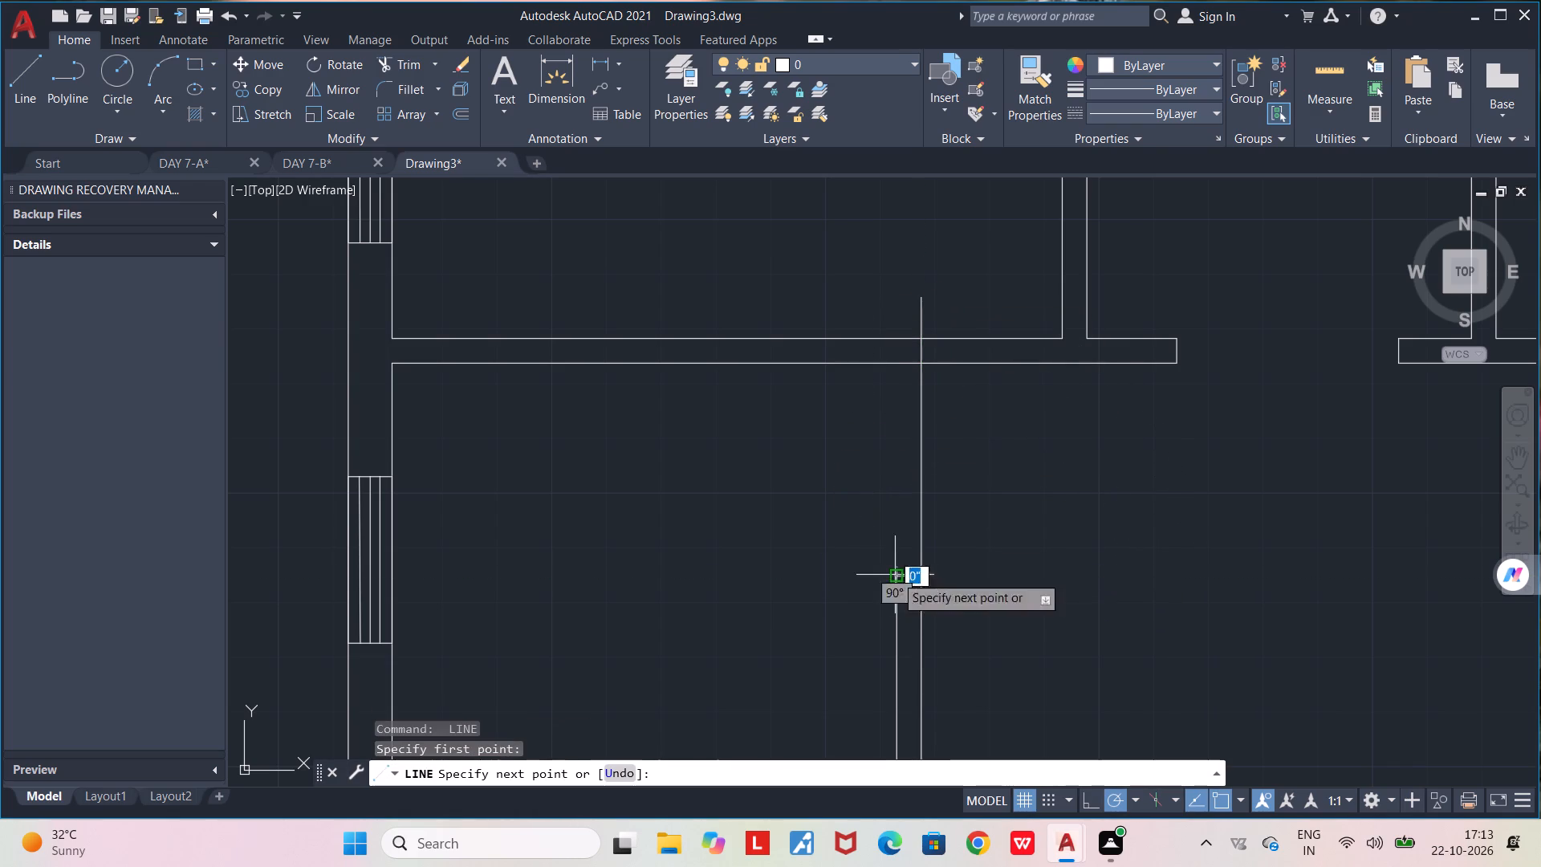
pyautogui.click(901, 266)
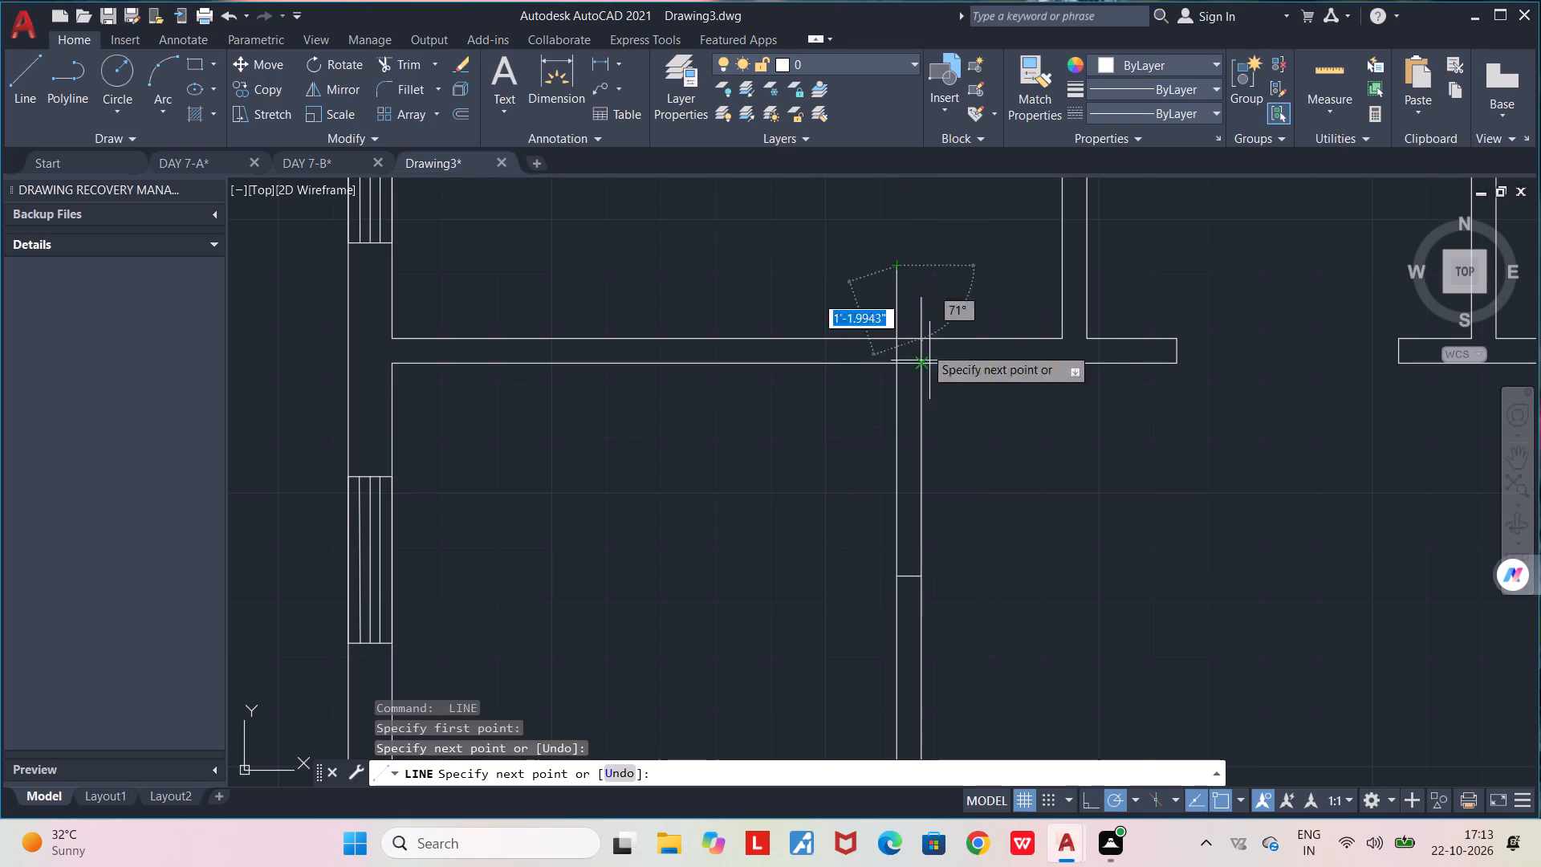
pyautogui.press('space')
# Trim the two lines' ends beyond the north partition and the east wall's inner face south of its end cap.
pyautogui.write('TR')
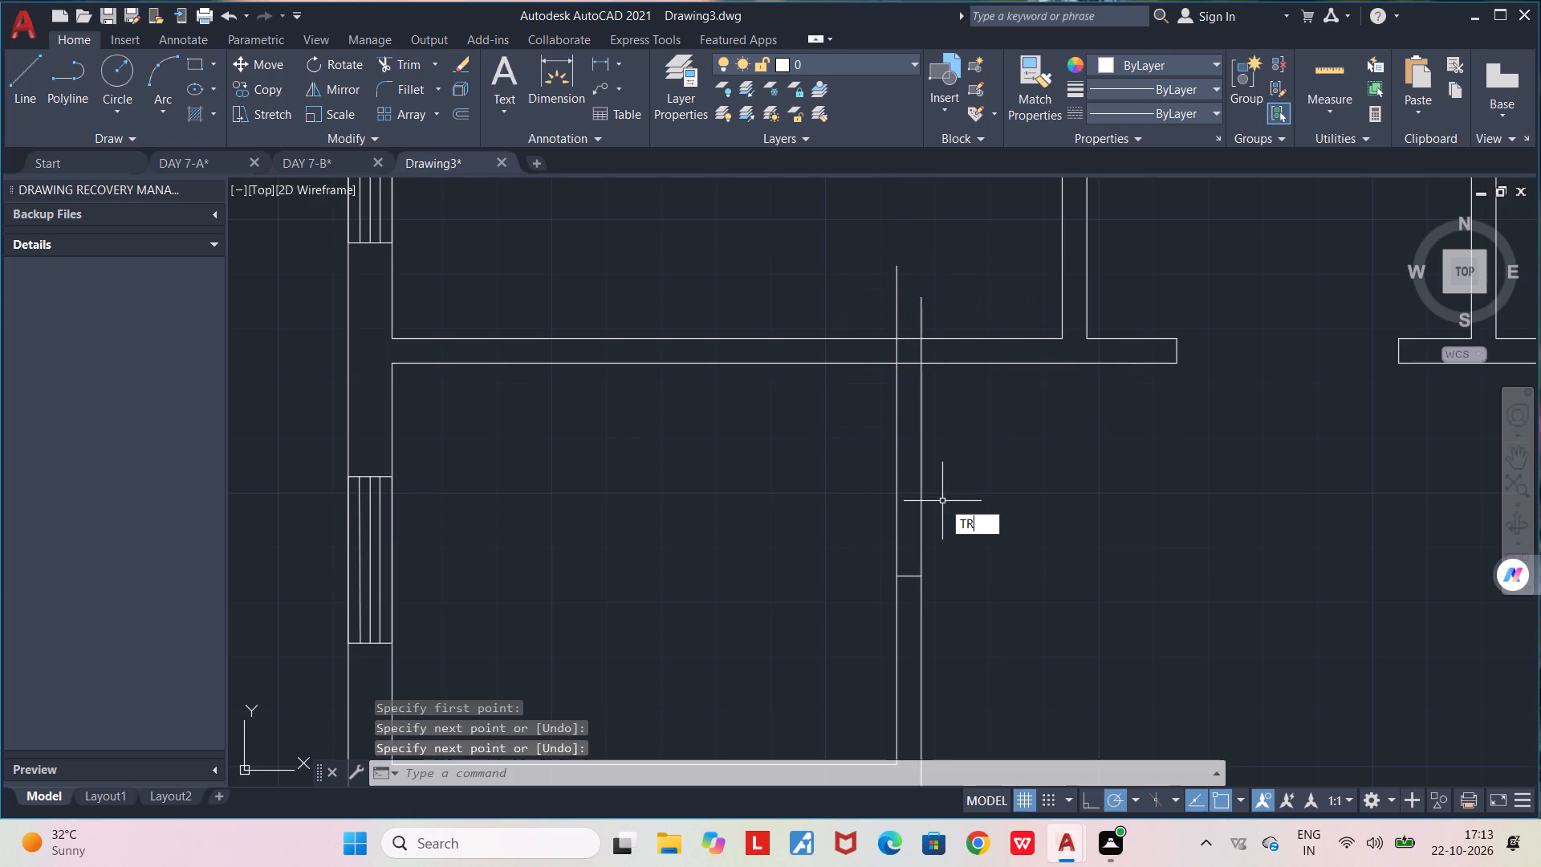
pyautogui.press('Return')
pyautogui.moveTo(930, 310); pyautogui.dragTo(885, 311)
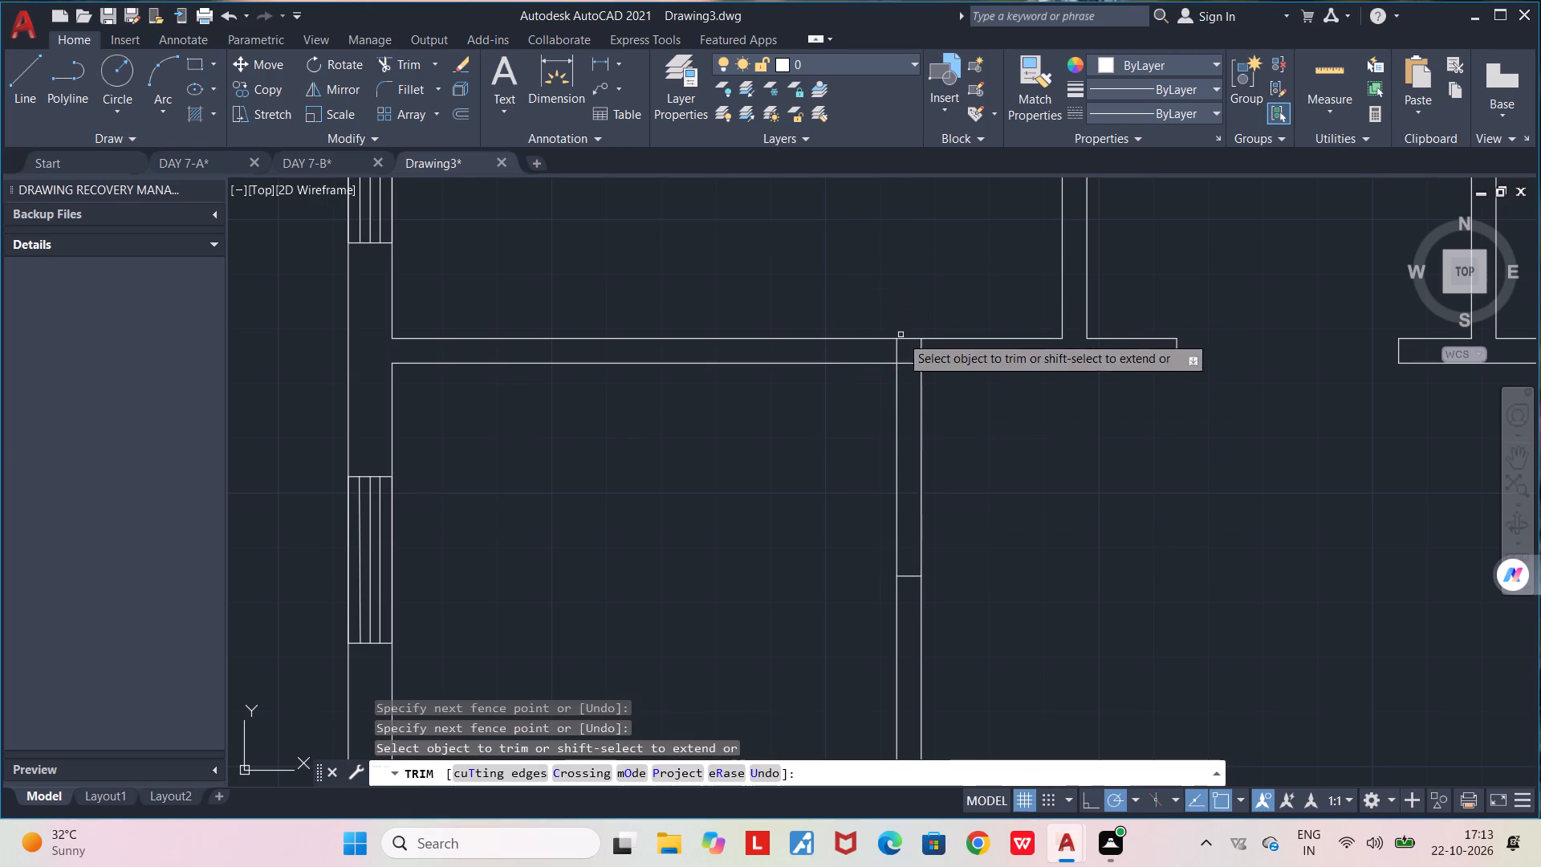
pyautogui.moveTo(898, 613); pyautogui.dragTo(900, 551, button='middle')
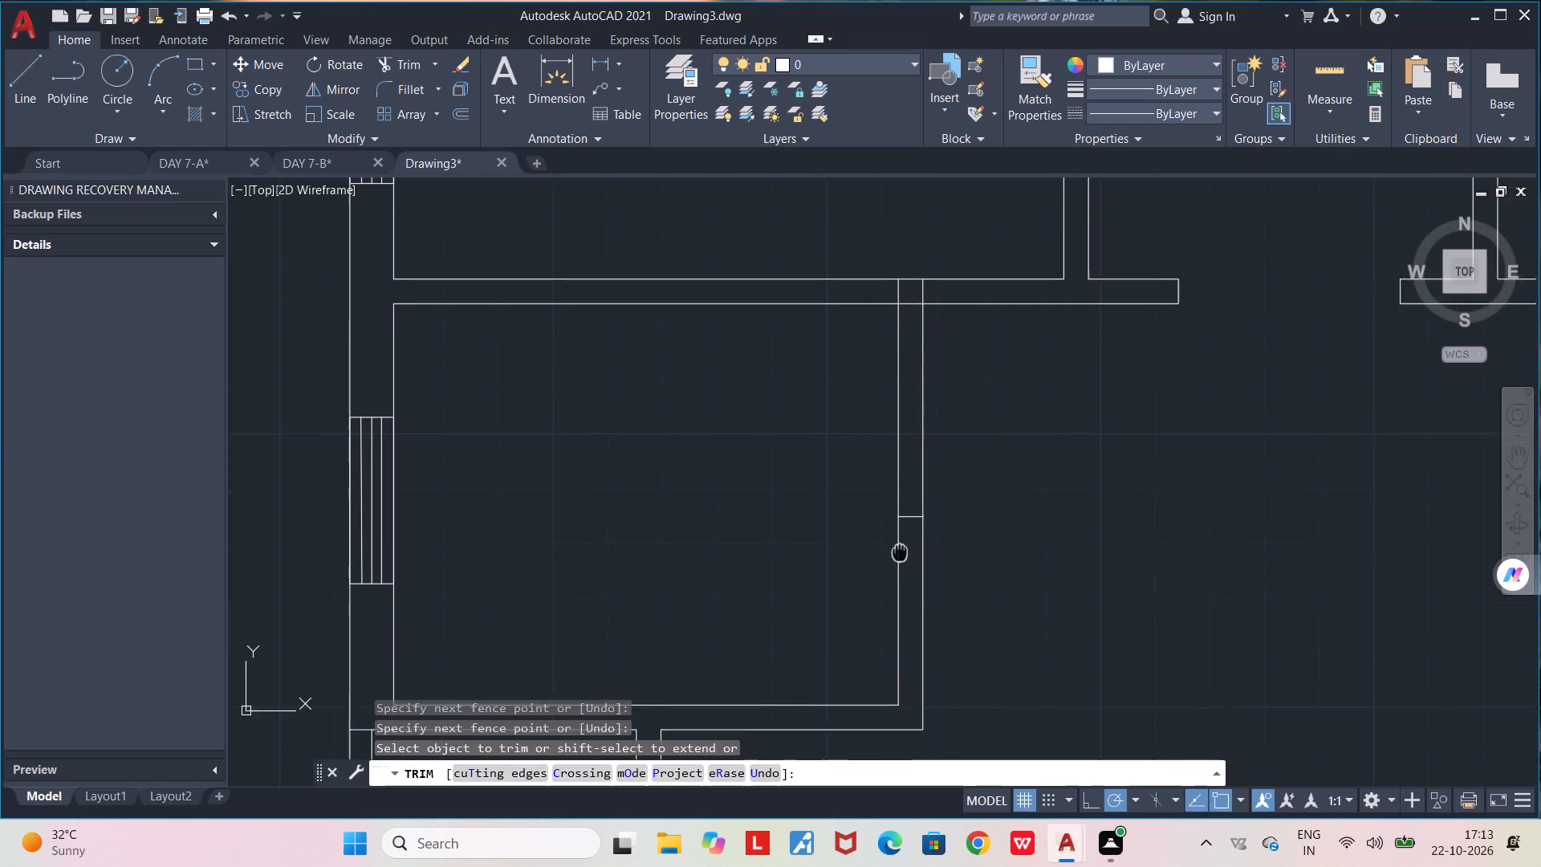
pyautogui.moveTo(900, 551); pyautogui.dragTo(920, 439, button='middle')
pyautogui.click(918, 497)
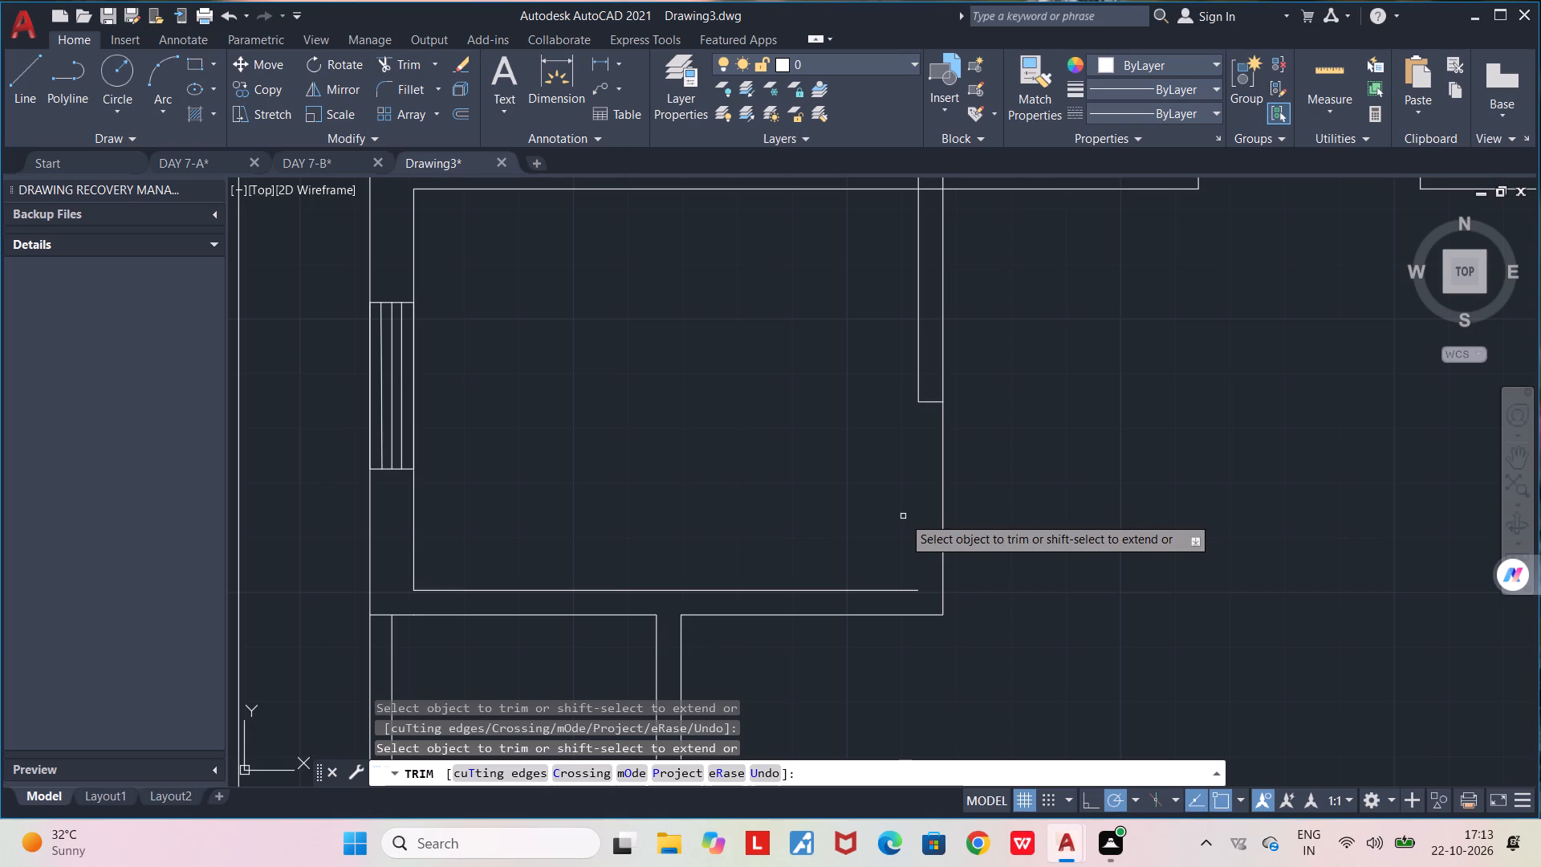
pyautogui.press('space')
# Trim the east wall's two lines inside the north partition and the partition's lower line between them to open the junction.
pyautogui.moveTo(891, 429); pyautogui.dragTo(894, 574, button='middle')
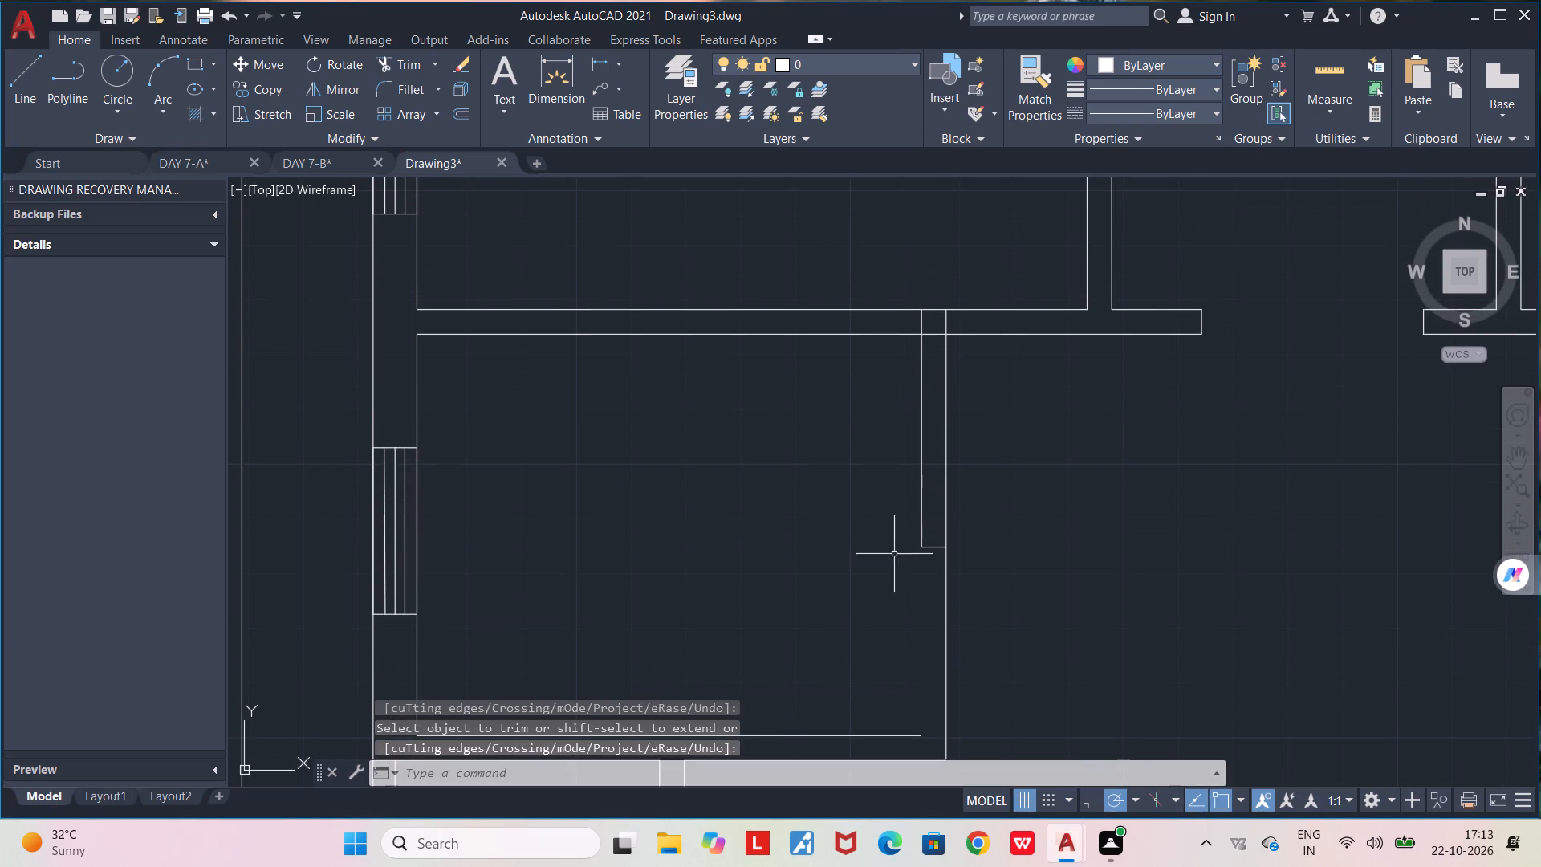
pyautogui.press('space')
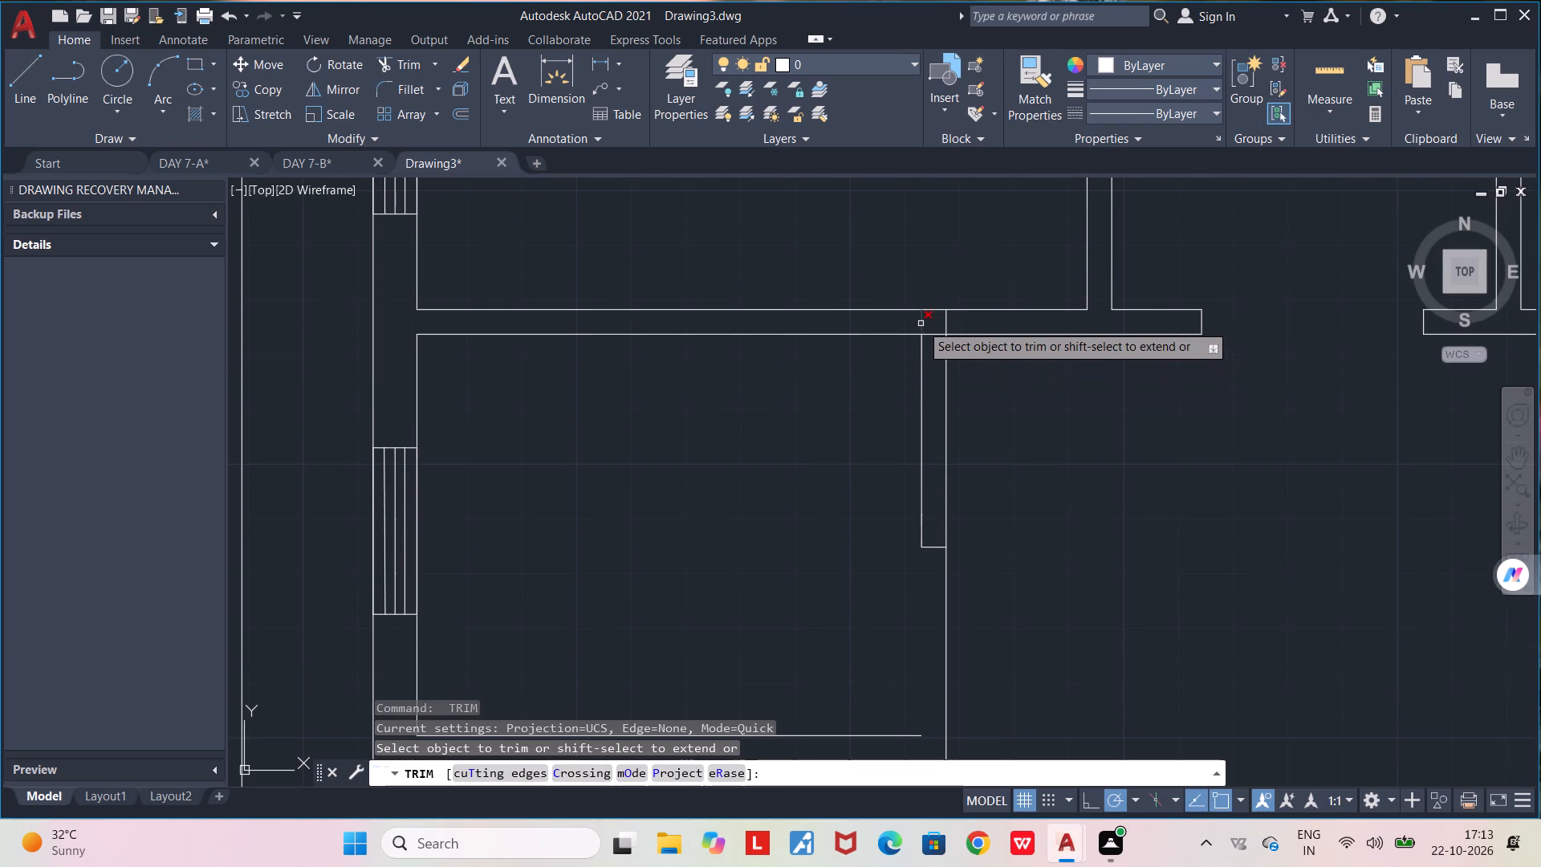
pyautogui.click(921, 324)
pyautogui.click(945, 322)
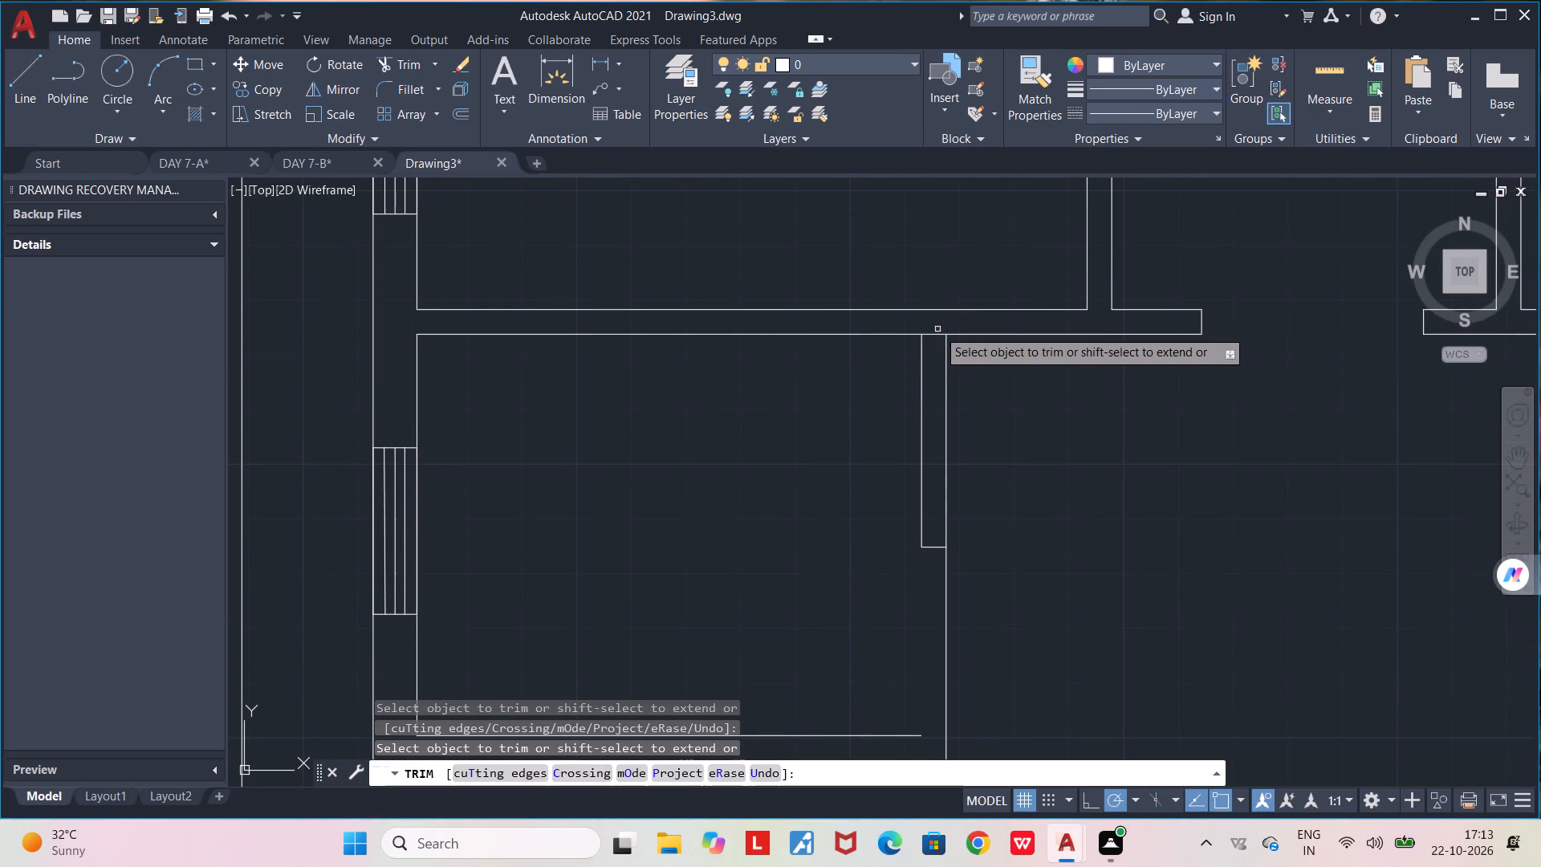
pyautogui.click(933, 336)
pyautogui.scroll(-2, 933, 337)
pyautogui.moveTo(878, 437); pyautogui.dragTo(881, 428, button='middle')
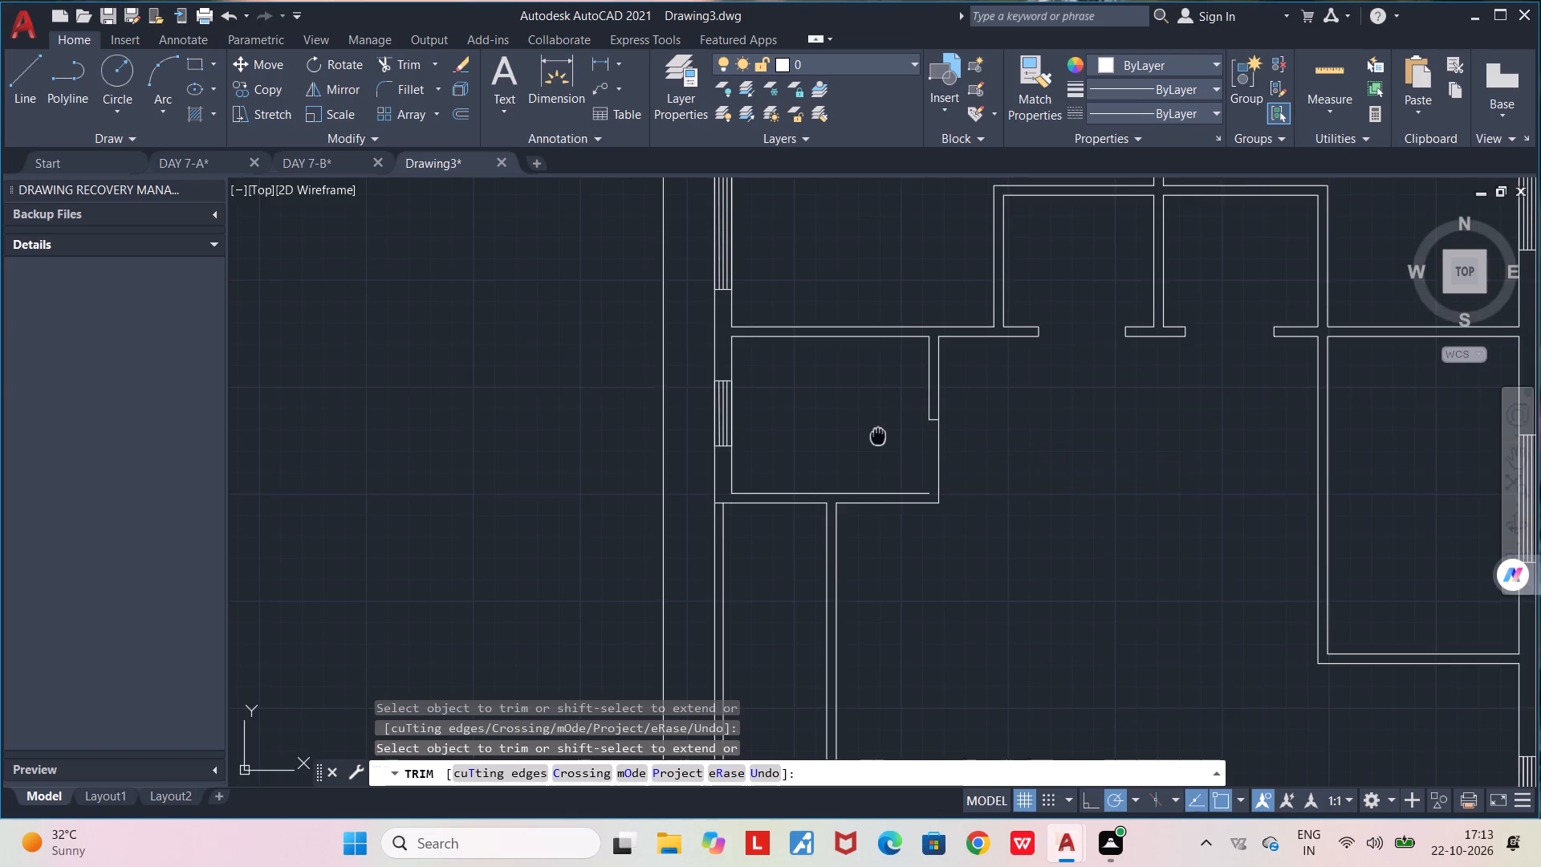
pyautogui.moveTo(881, 428); pyautogui.dragTo(894, 392, button='middle')
pyautogui.scroll(1, 899, 389)
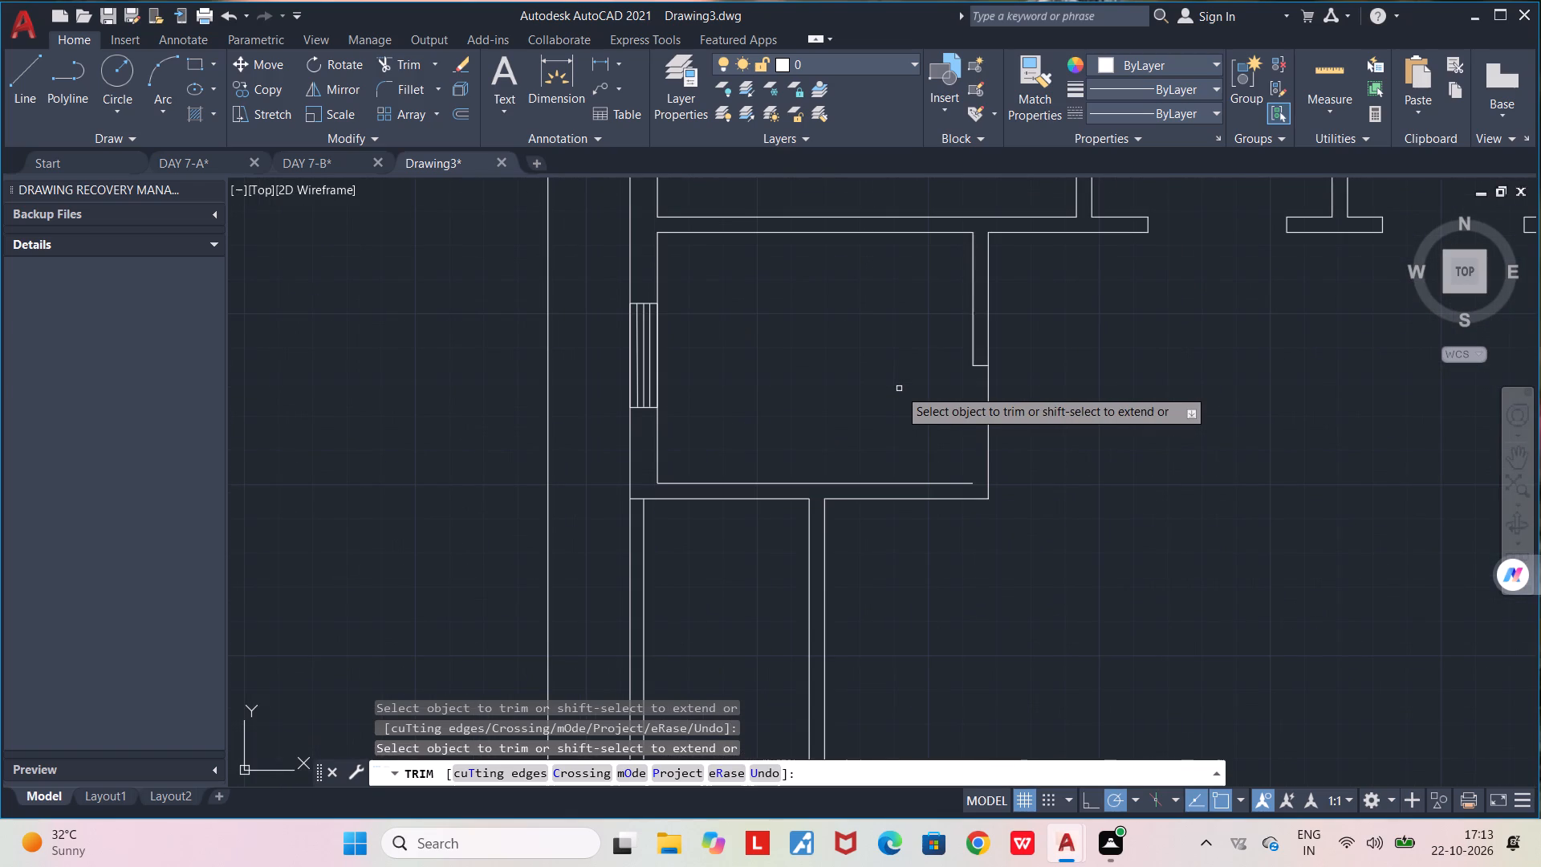
pyautogui.press('space')
# Extend the small room's inner south line east with a short line and trim it flush with the east wall's outer line.
pyautogui.write('L')
pyautogui.press('Return')
pyautogui.scroll(2, 993, 478)
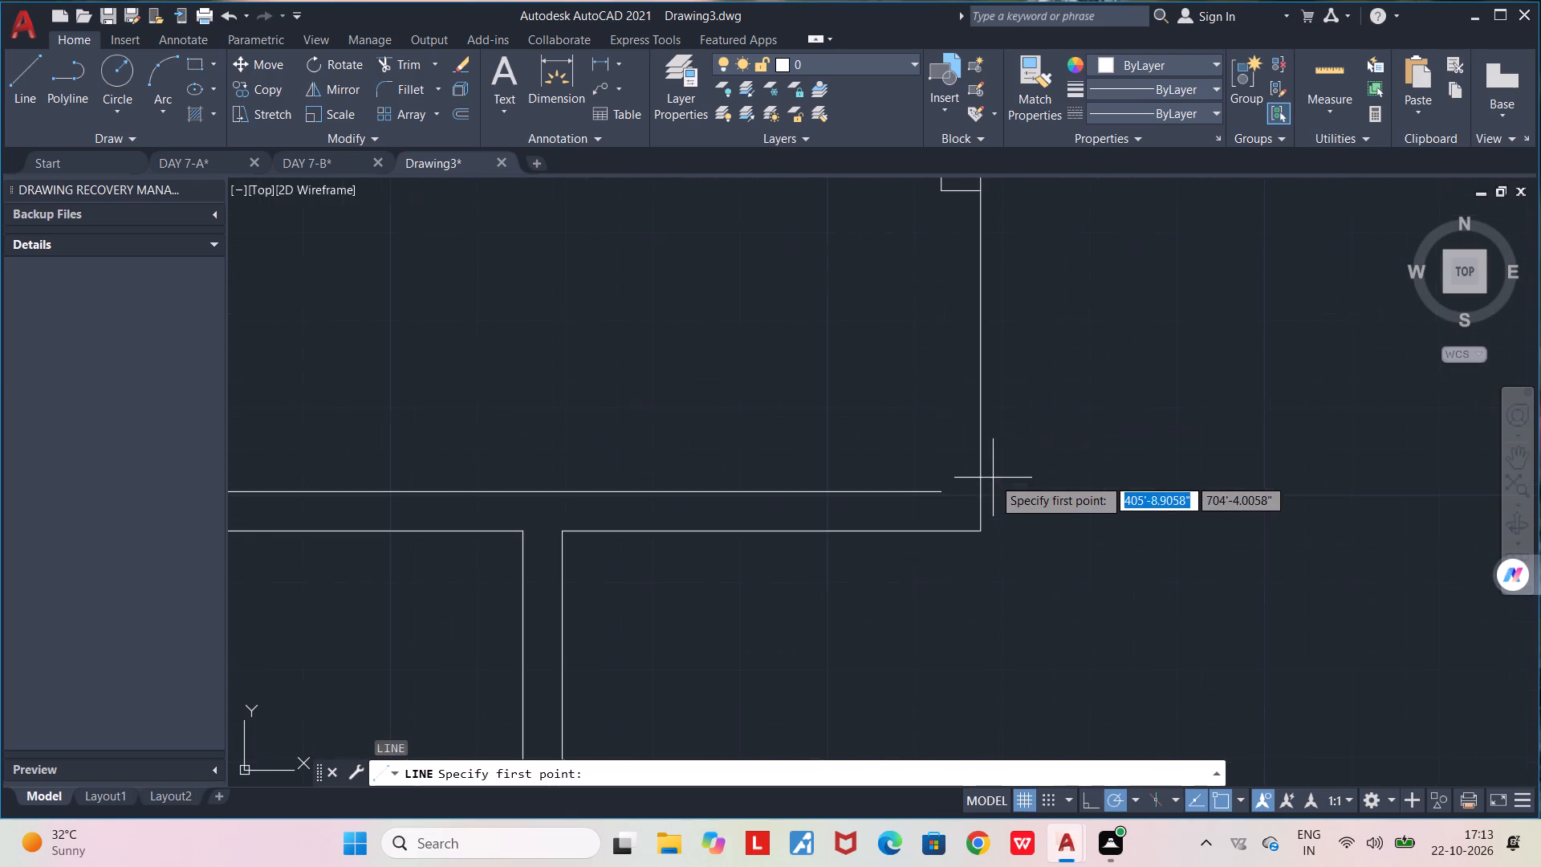
pyautogui.click(943, 495)
pyautogui.click(1010, 493)
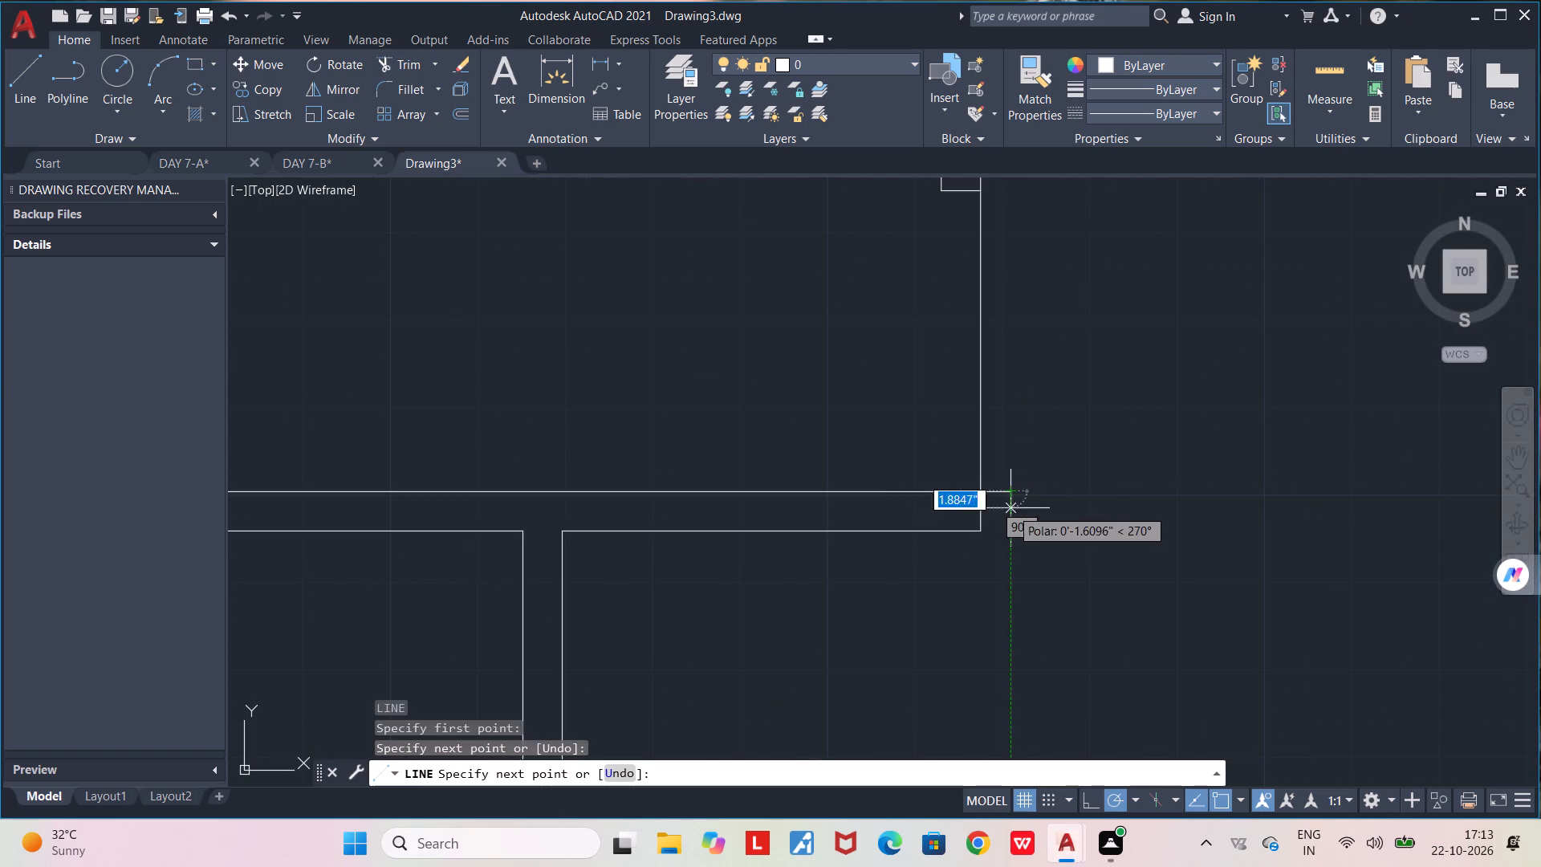
pyautogui.press('space')
pyautogui.write('TR')
pyautogui.press('Return')
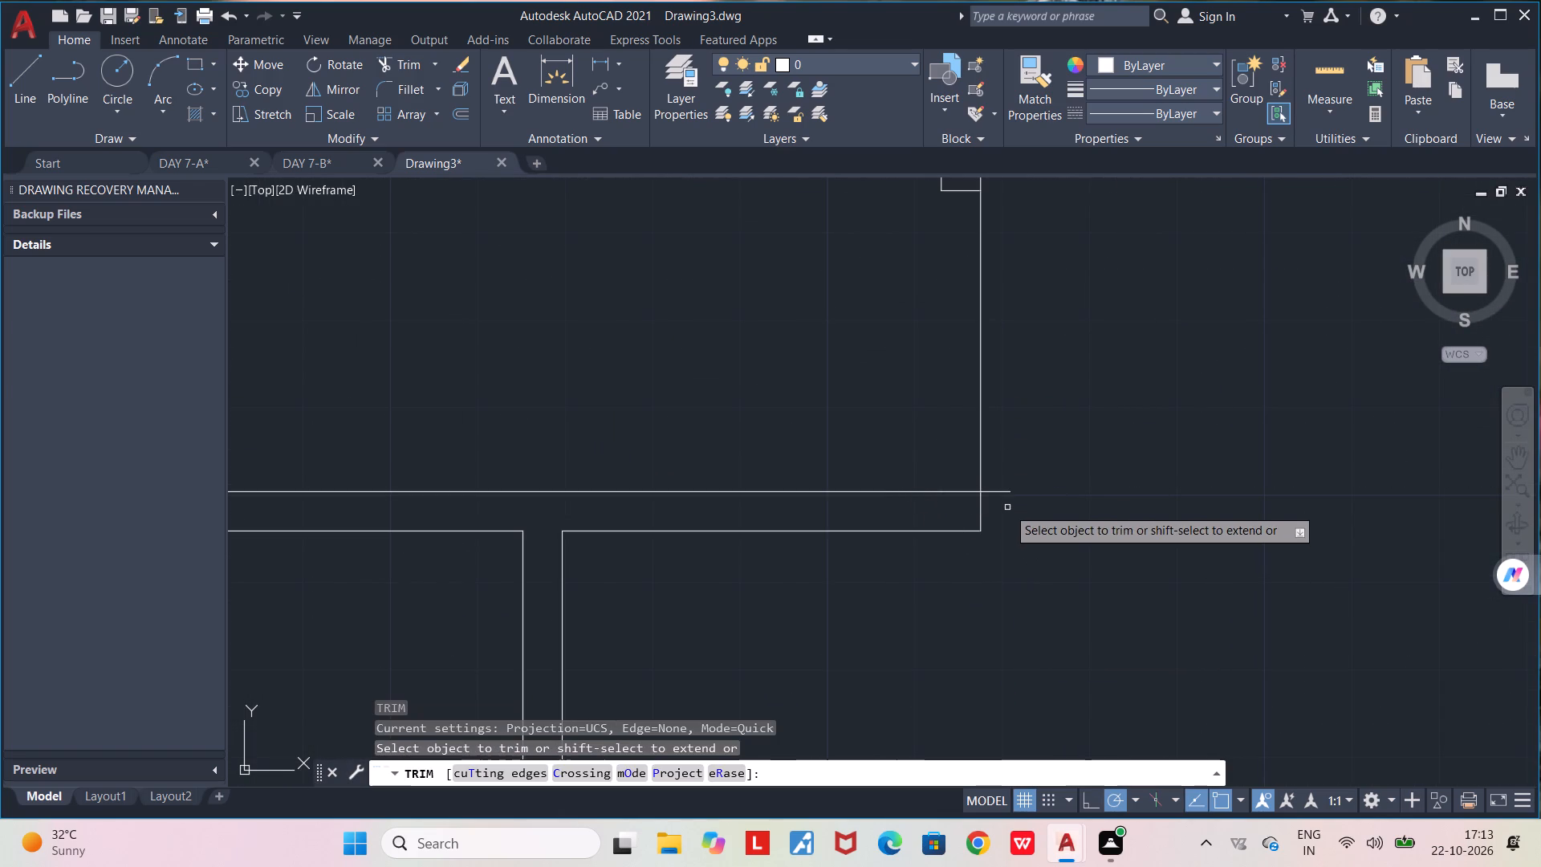
pyautogui.click(1006, 489)
pyautogui.scroll(-2, 1020, 479)
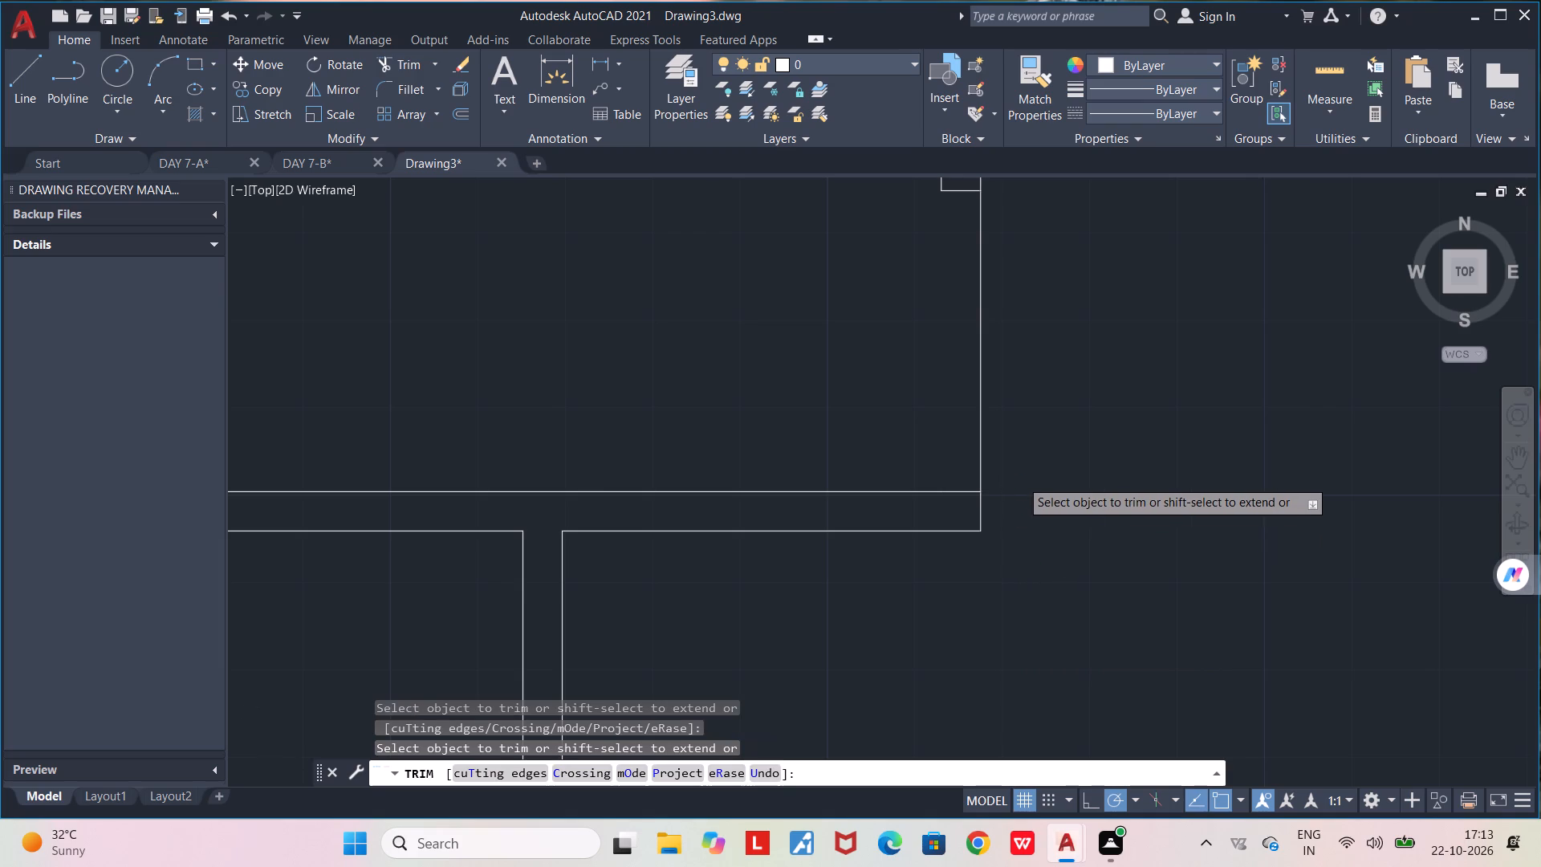
pyautogui.press('Escape')
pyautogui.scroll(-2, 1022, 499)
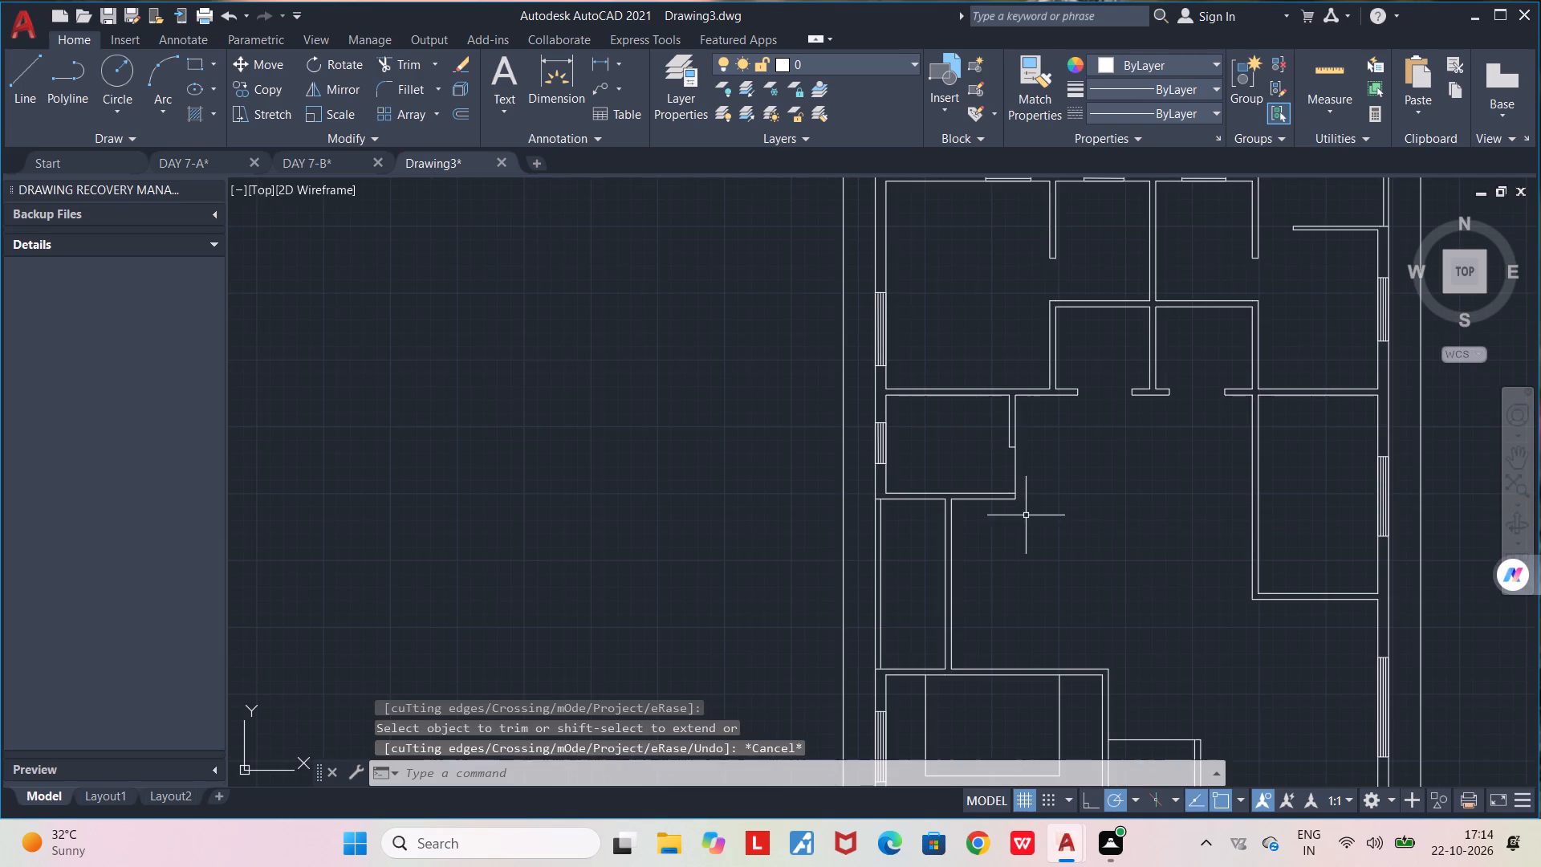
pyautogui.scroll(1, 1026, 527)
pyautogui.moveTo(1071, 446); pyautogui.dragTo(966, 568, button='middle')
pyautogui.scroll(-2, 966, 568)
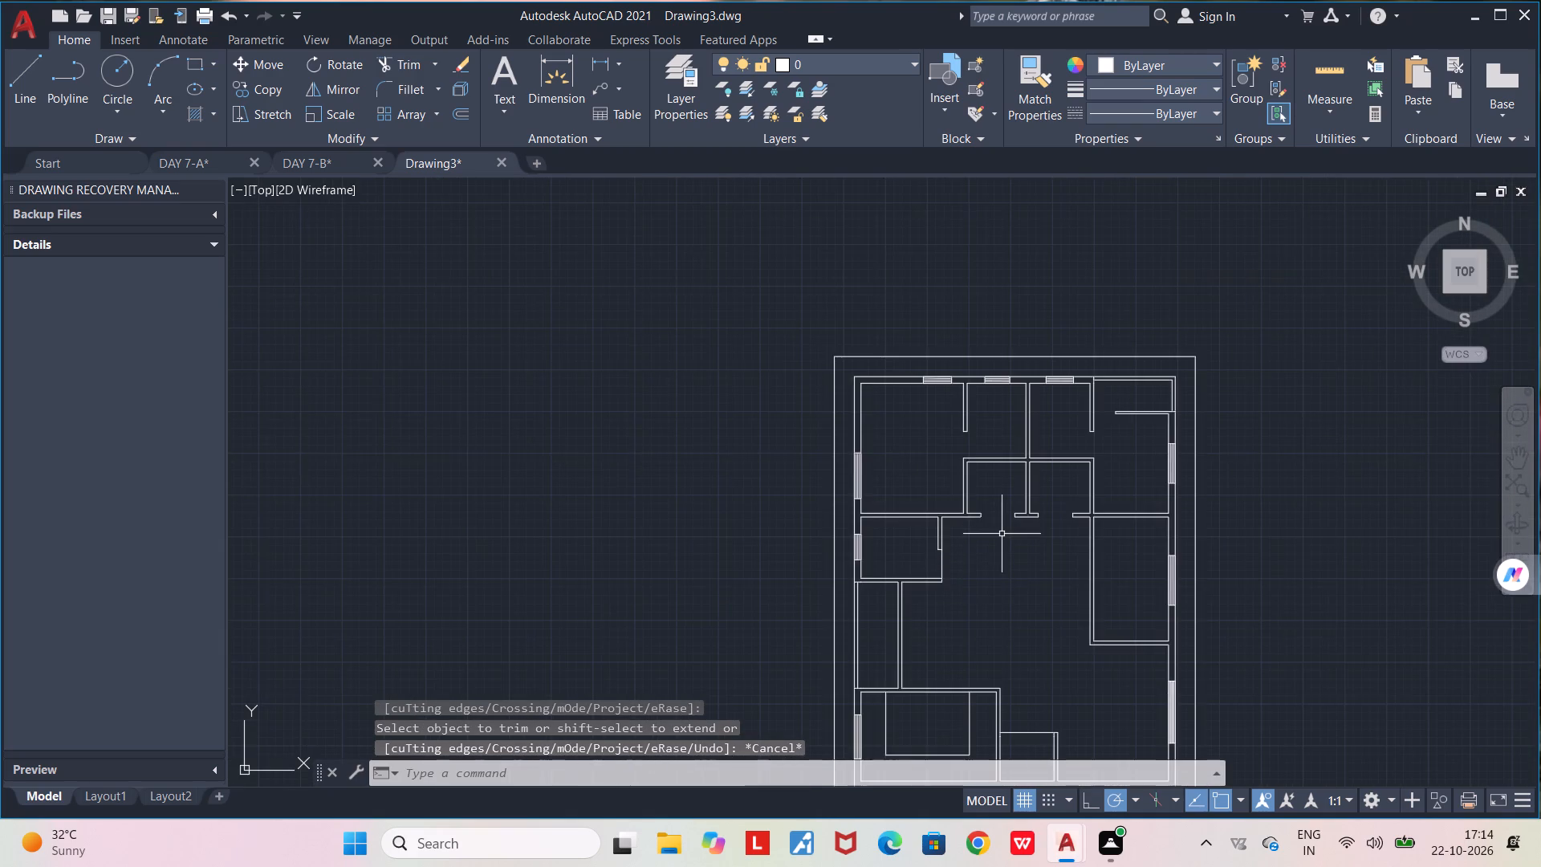
# Draw a short vertical line down across the short partition stub east of the central opening, just inside its west end.
pyautogui.scroll(1, 1002, 534)
pyautogui.moveTo(994, 584); pyautogui.dragTo(943, 596, button='middle')
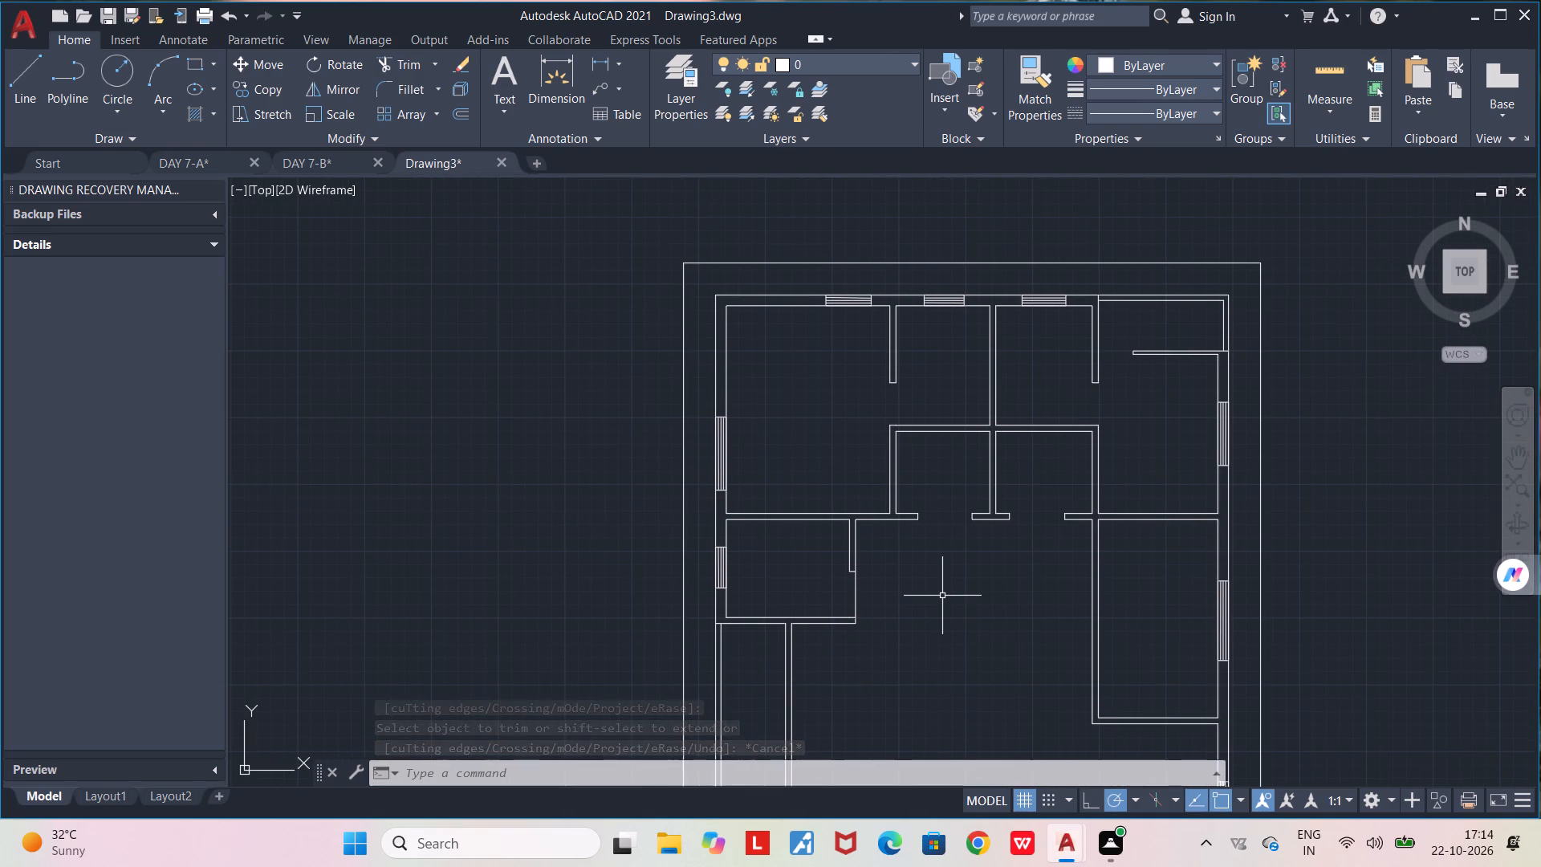
pyautogui.scroll(2, 949, 541)
pyautogui.moveTo(960, 576); pyautogui.dragTo(925, 605, button='middle')
pyautogui.scroll(1, 930, 594)
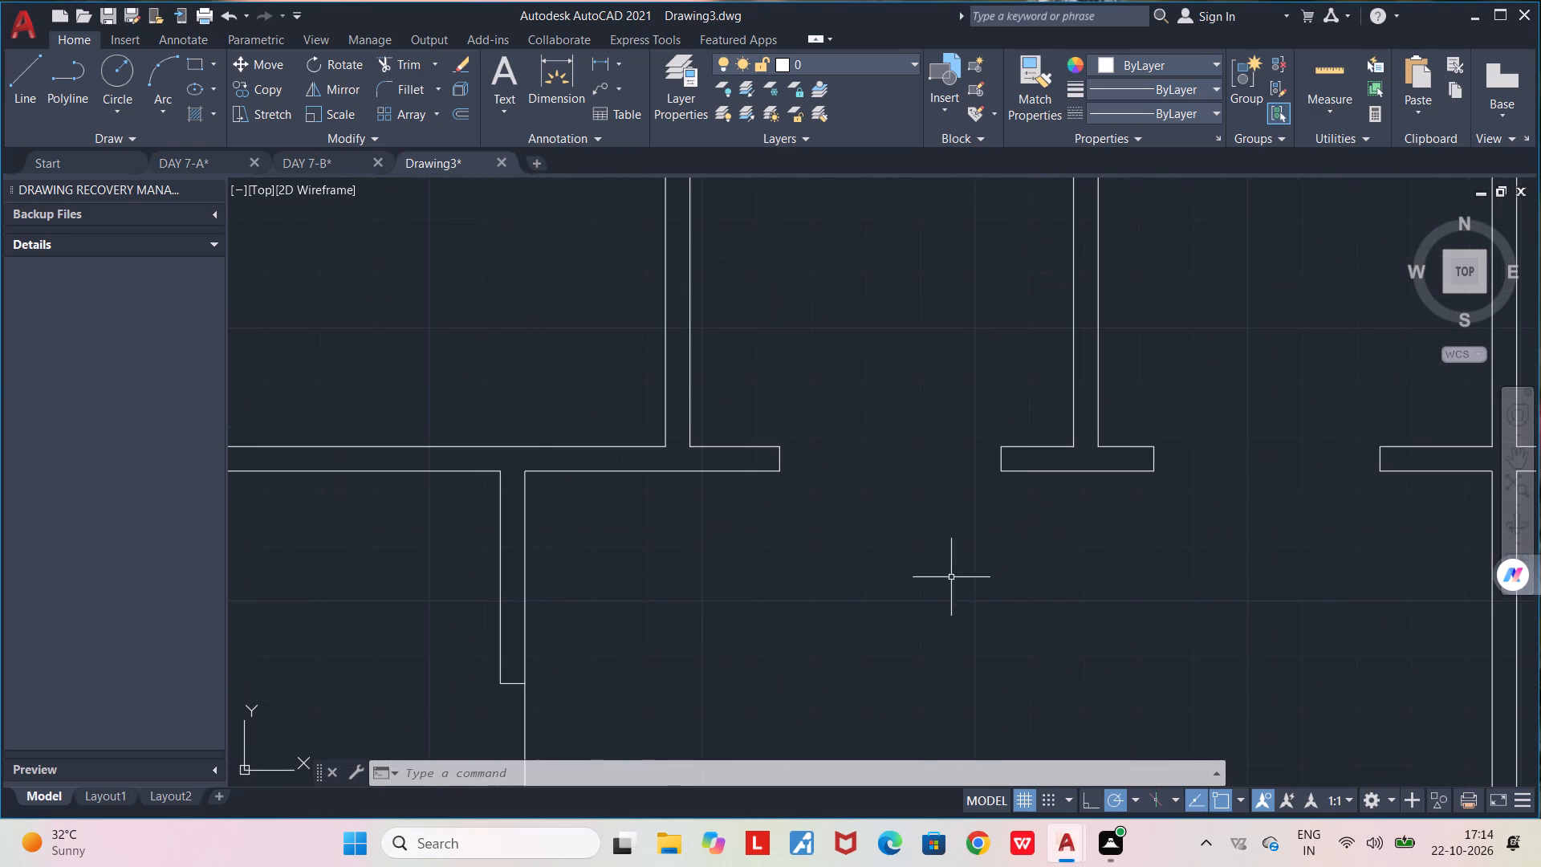
pyautogui.scroll(1, 999, 509)
pyautogui.moveTo(1003, 564); pyautogui.dragTo(897, 606, button='middle')
pyautogui.press('l')
pyautogui.press('Return')
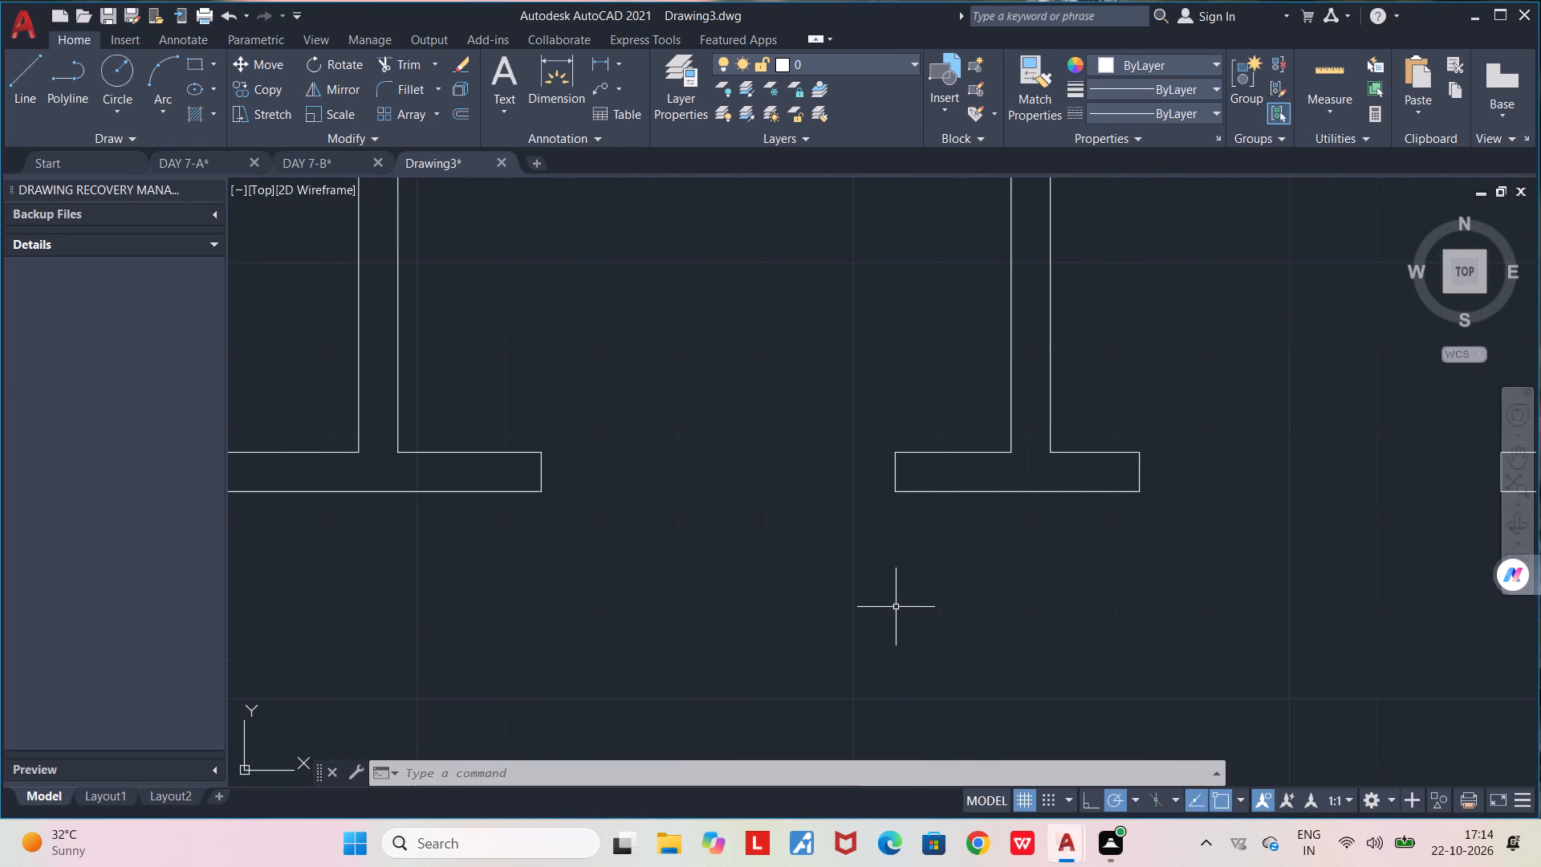
pyautogui.click(915, 453)
pyautogui.click(916, 526)
pyautogui.press('space')
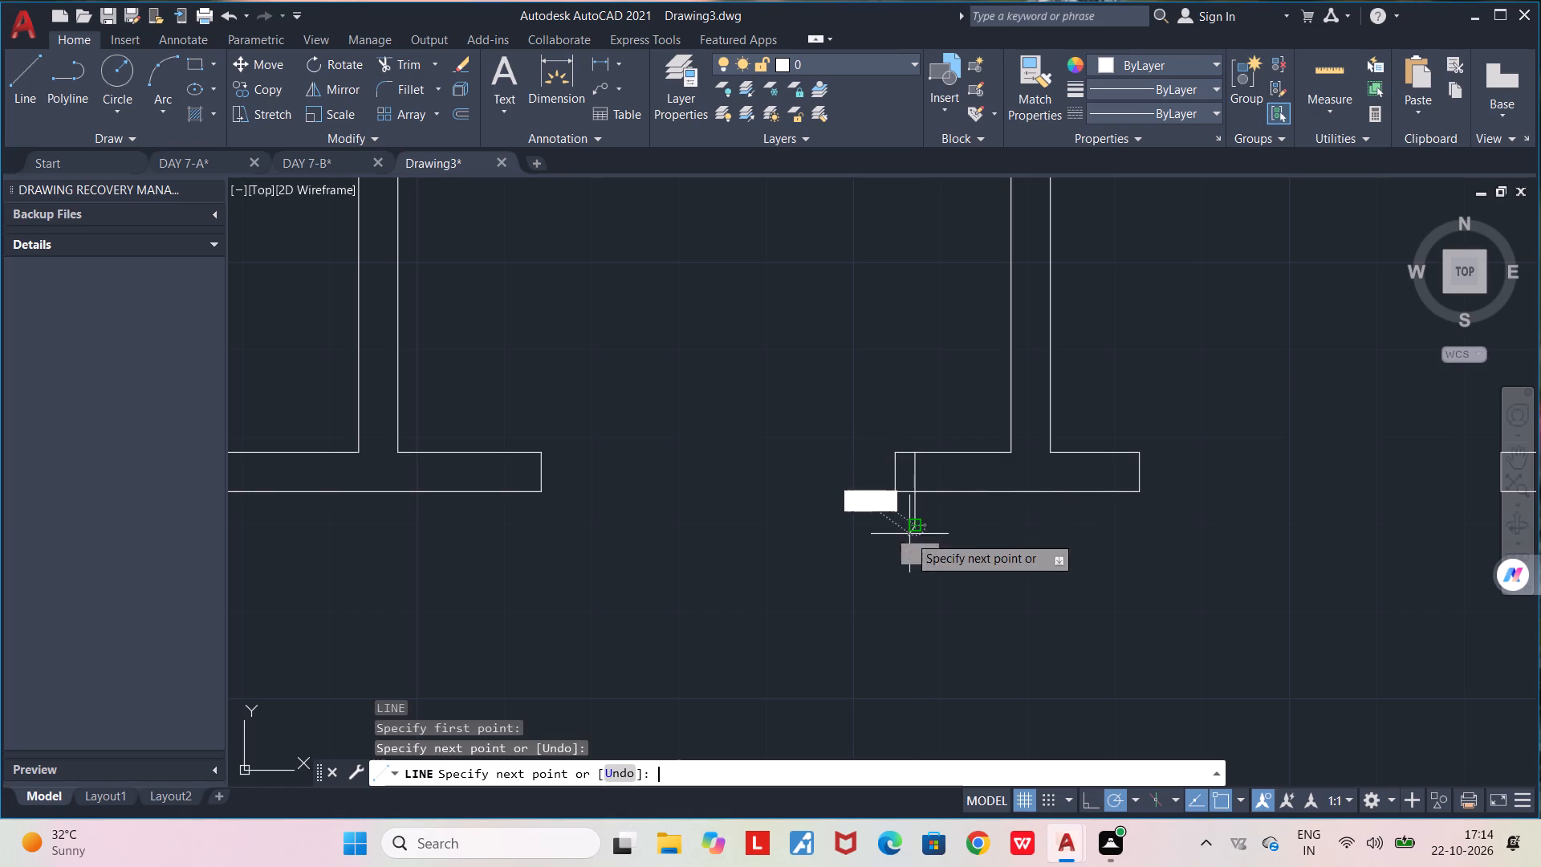
# Trim the stub's end west of the new line and the line's excess below the stub.
pyautogui.write('TR')
pyautogui.press('Return')
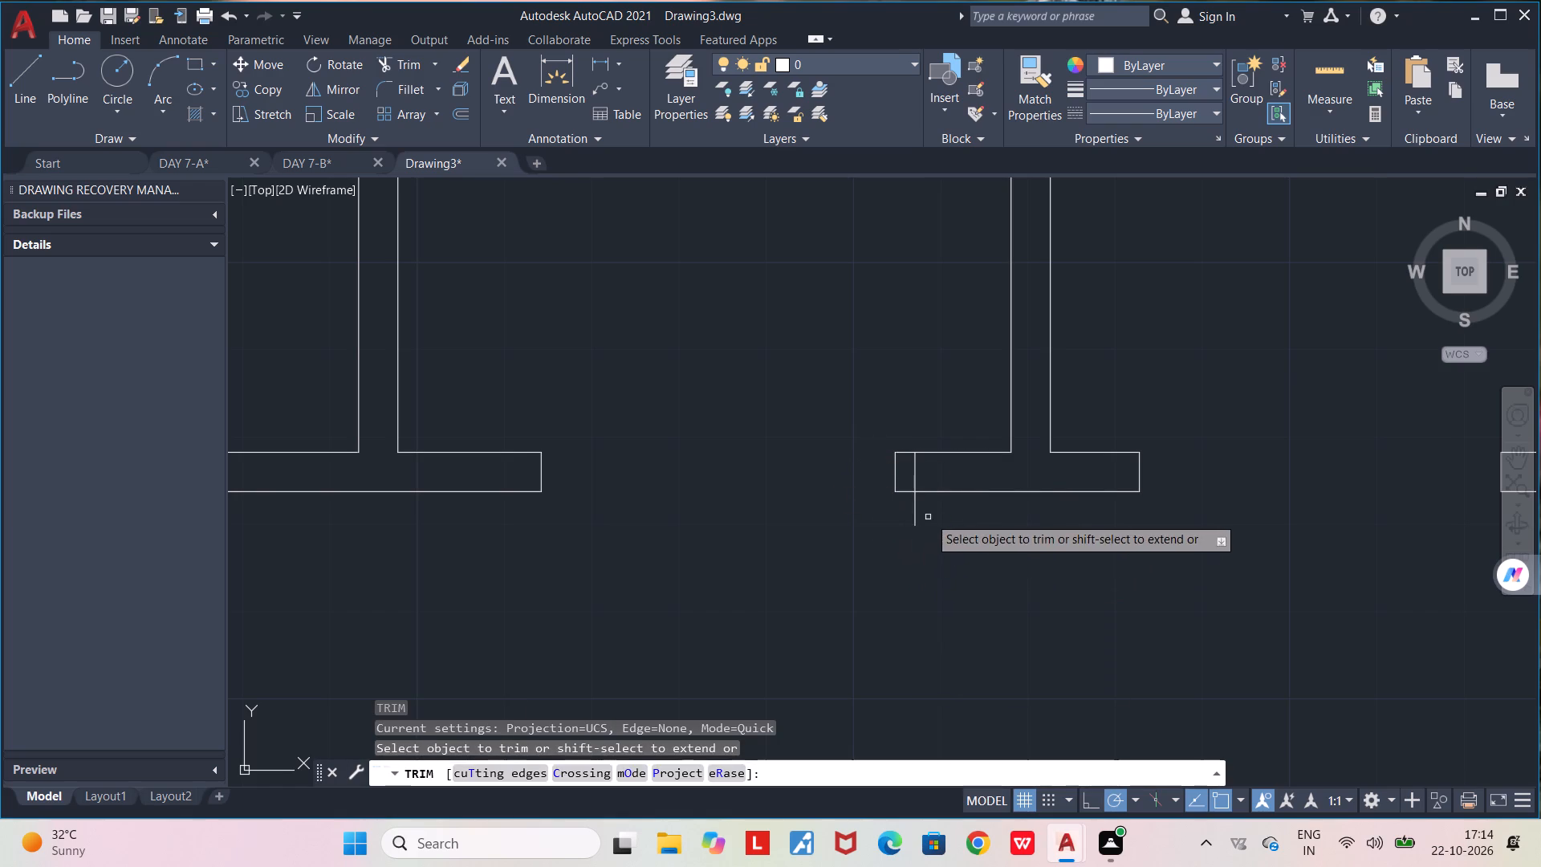
pyautogui.moveTo(928, 516); pyautogui.dragTo(901, 474)
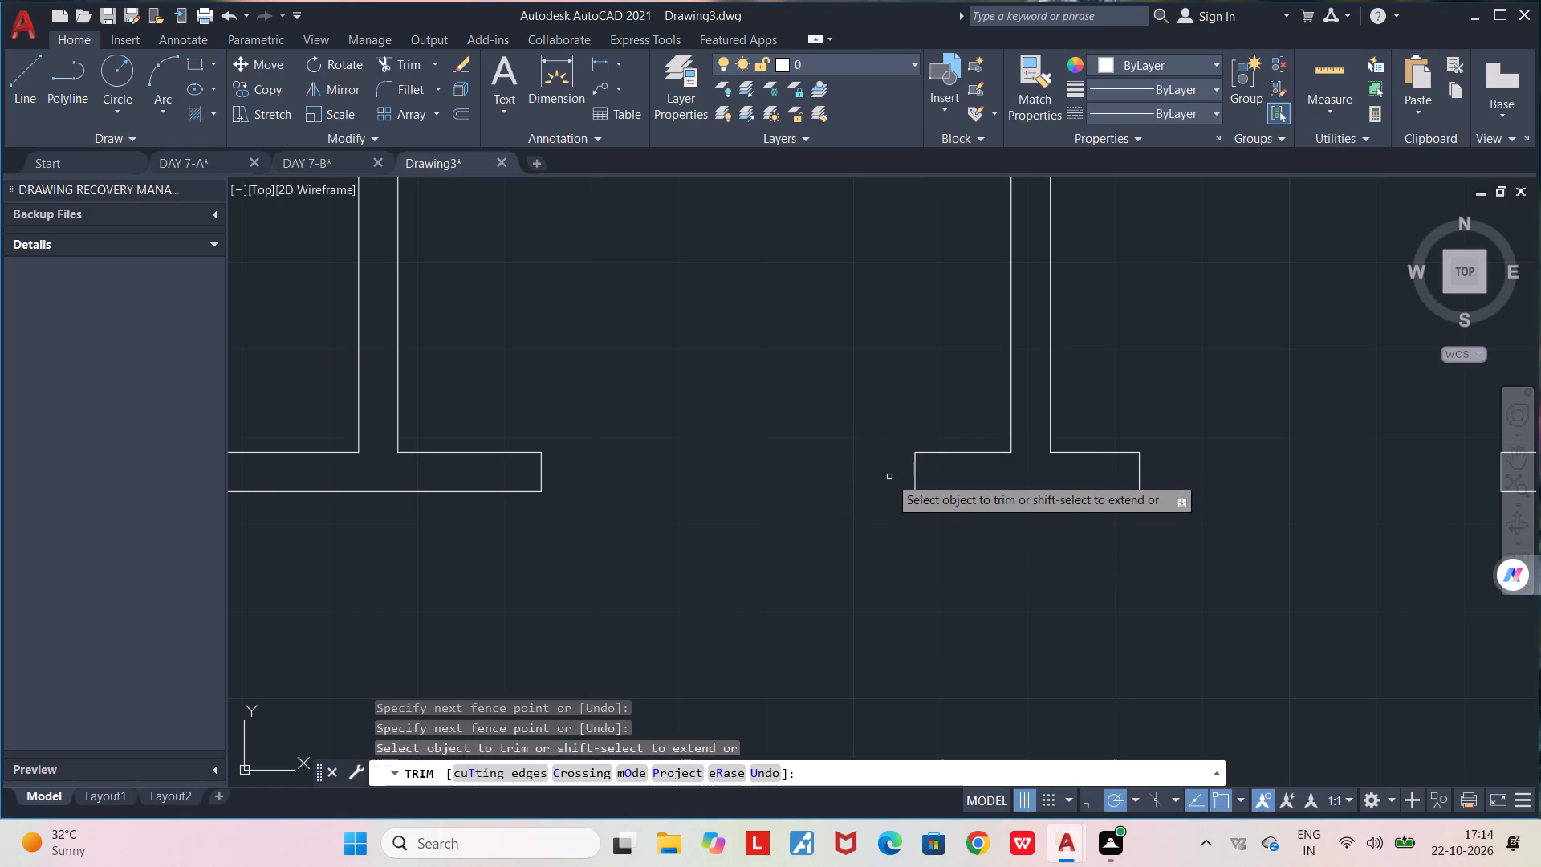
pyautogui.scroll(-2, 889, 477)
pyautogui.moveTo(880, 515); pyautogui.dragTo(958, 534, button='middle')
pyautogui.scroll(-1, 958, 534)
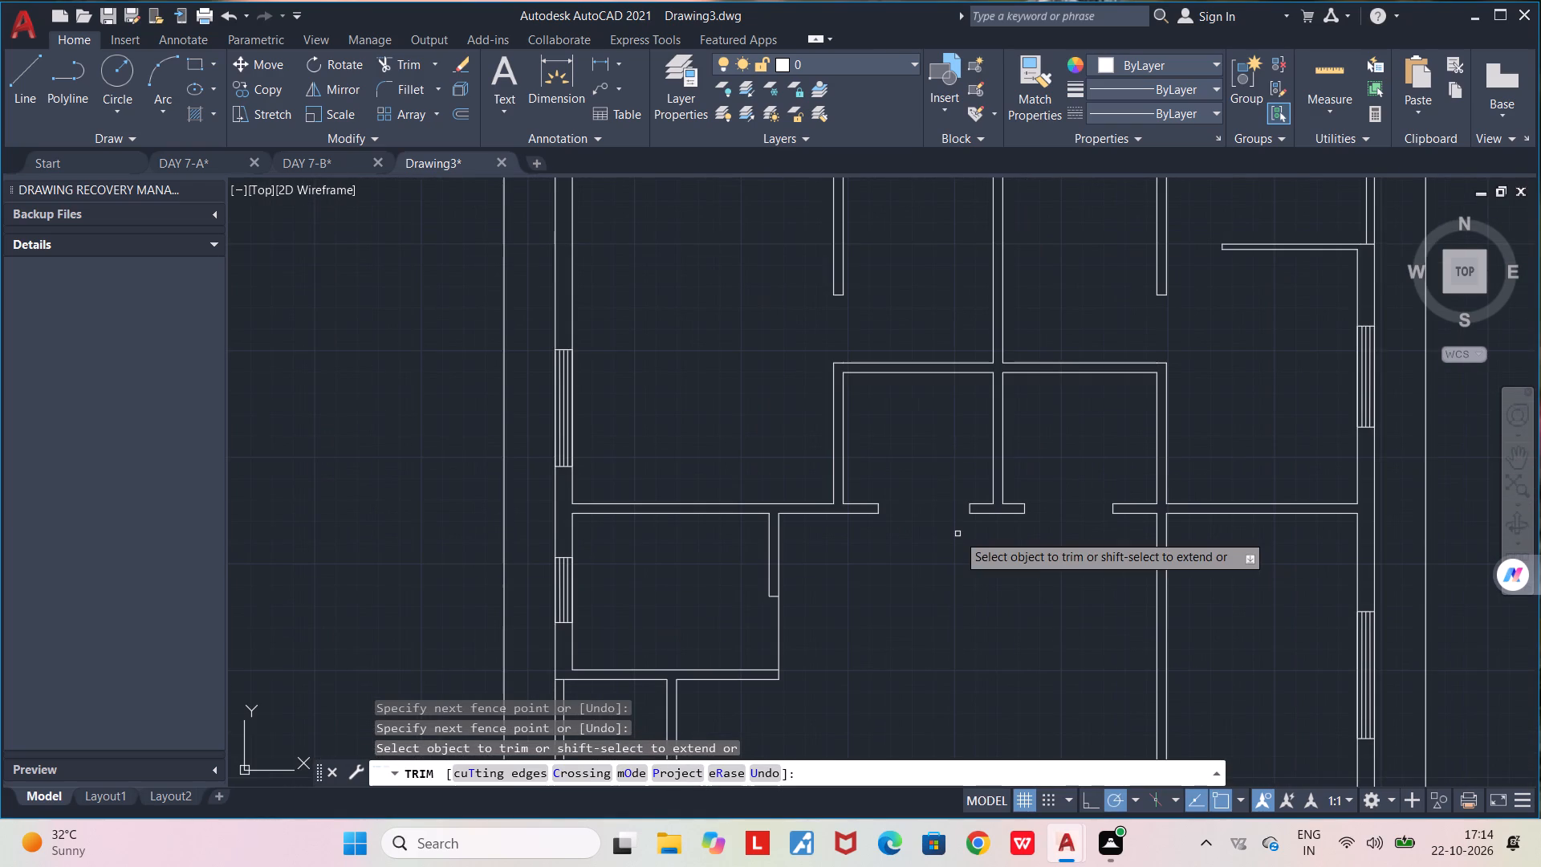
pyautogui.scroll(1, 958, 534)
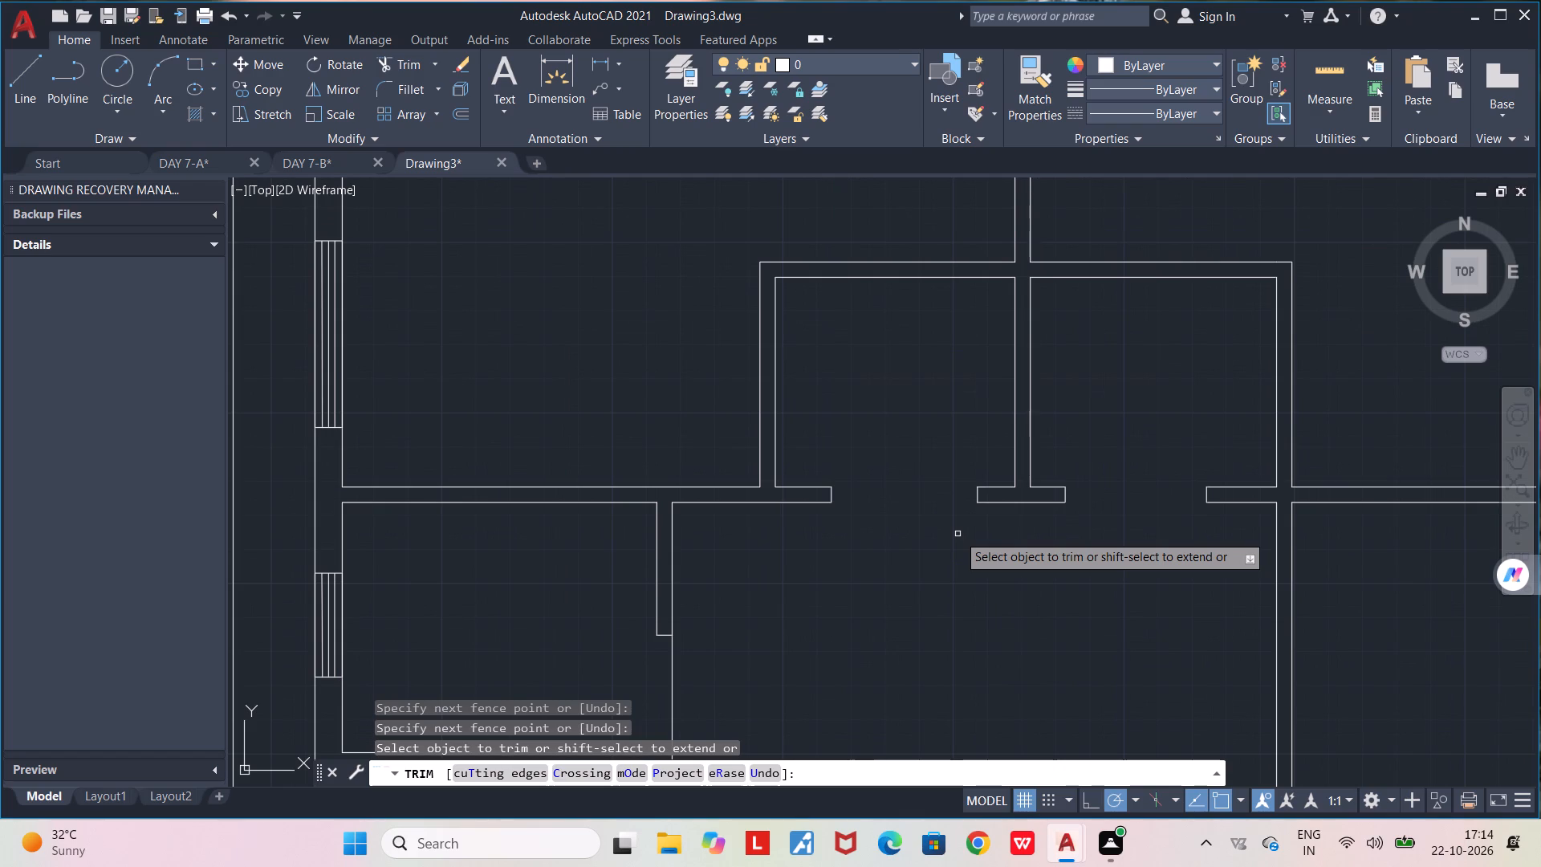
pyautogui.press('l')
pyautogui.press('Escape')
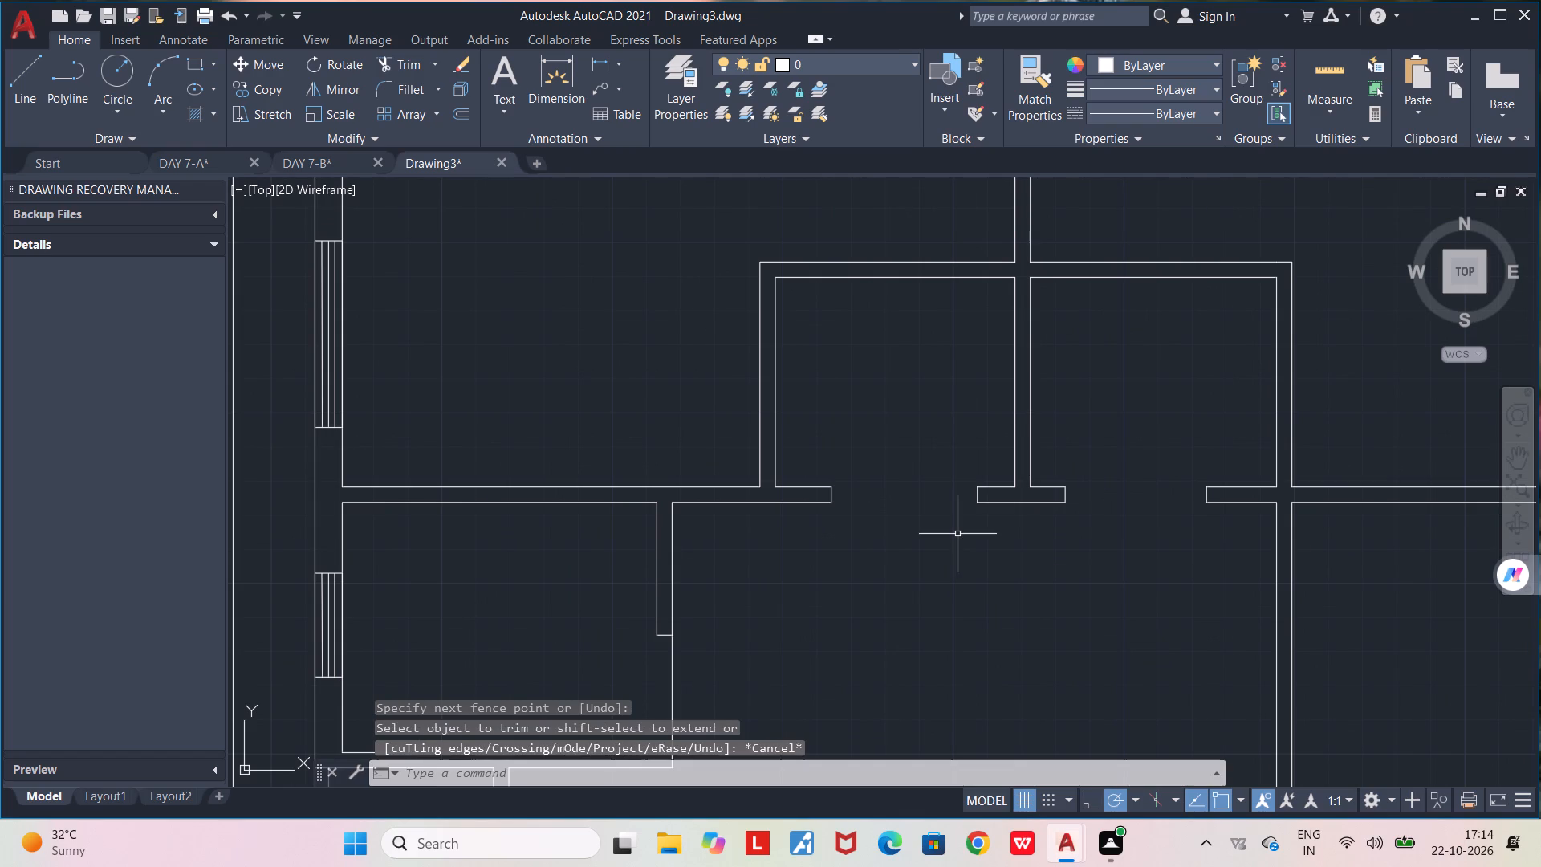
# Draw a thin door leaf about 3'-1" long and 1" wide, running north from the stub's upper west corner.
pyautogui.press('l')
pyautogui.press('Return')
pyautogui.click(978, 484)
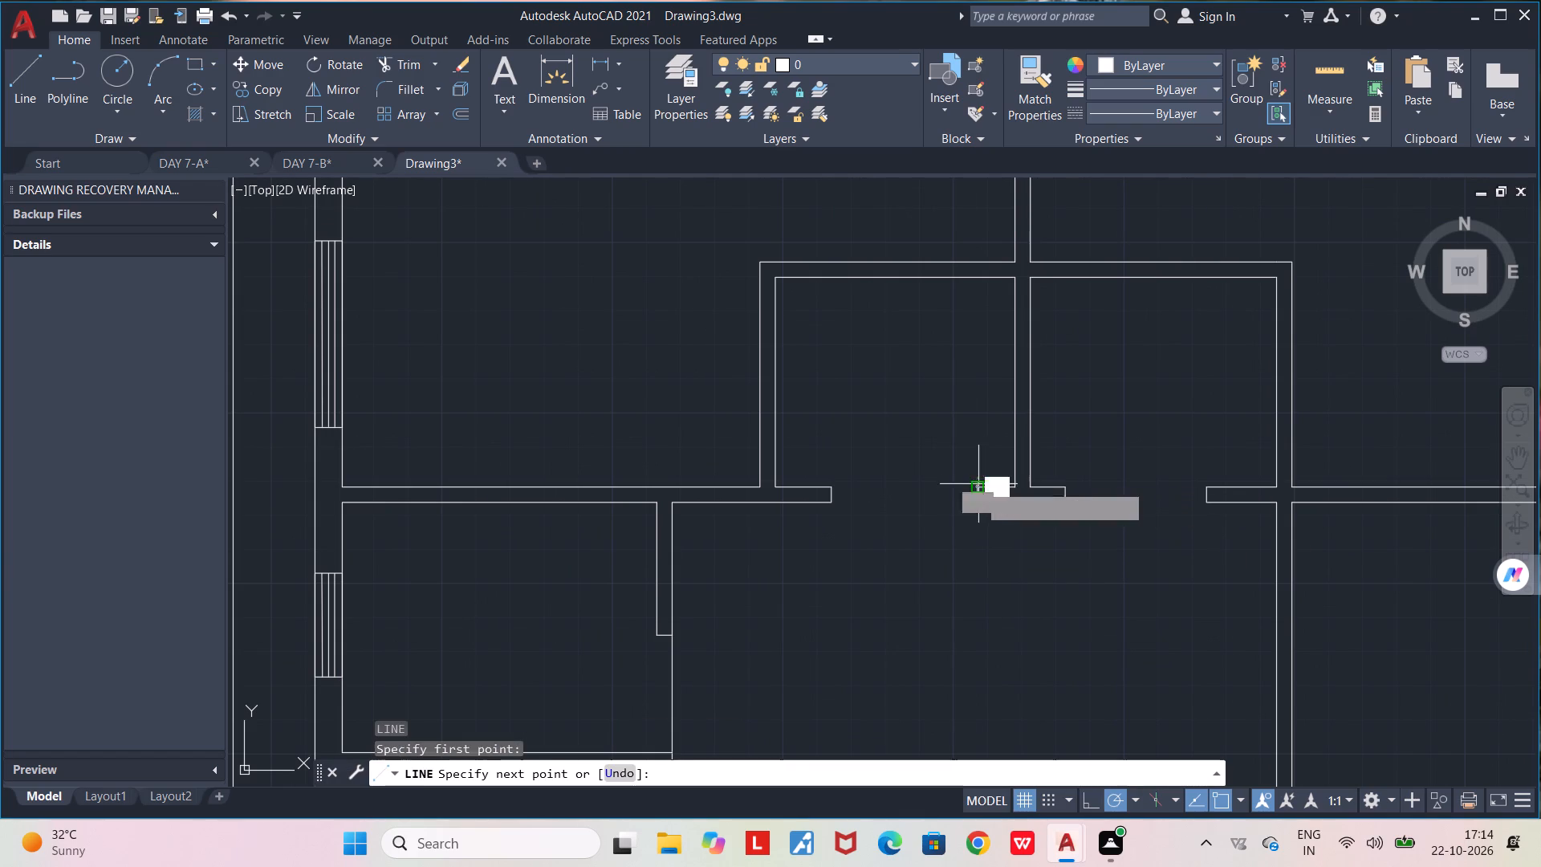
pyautogui.click(974, 360)
pyautogui.scroll(3, 974, 360)
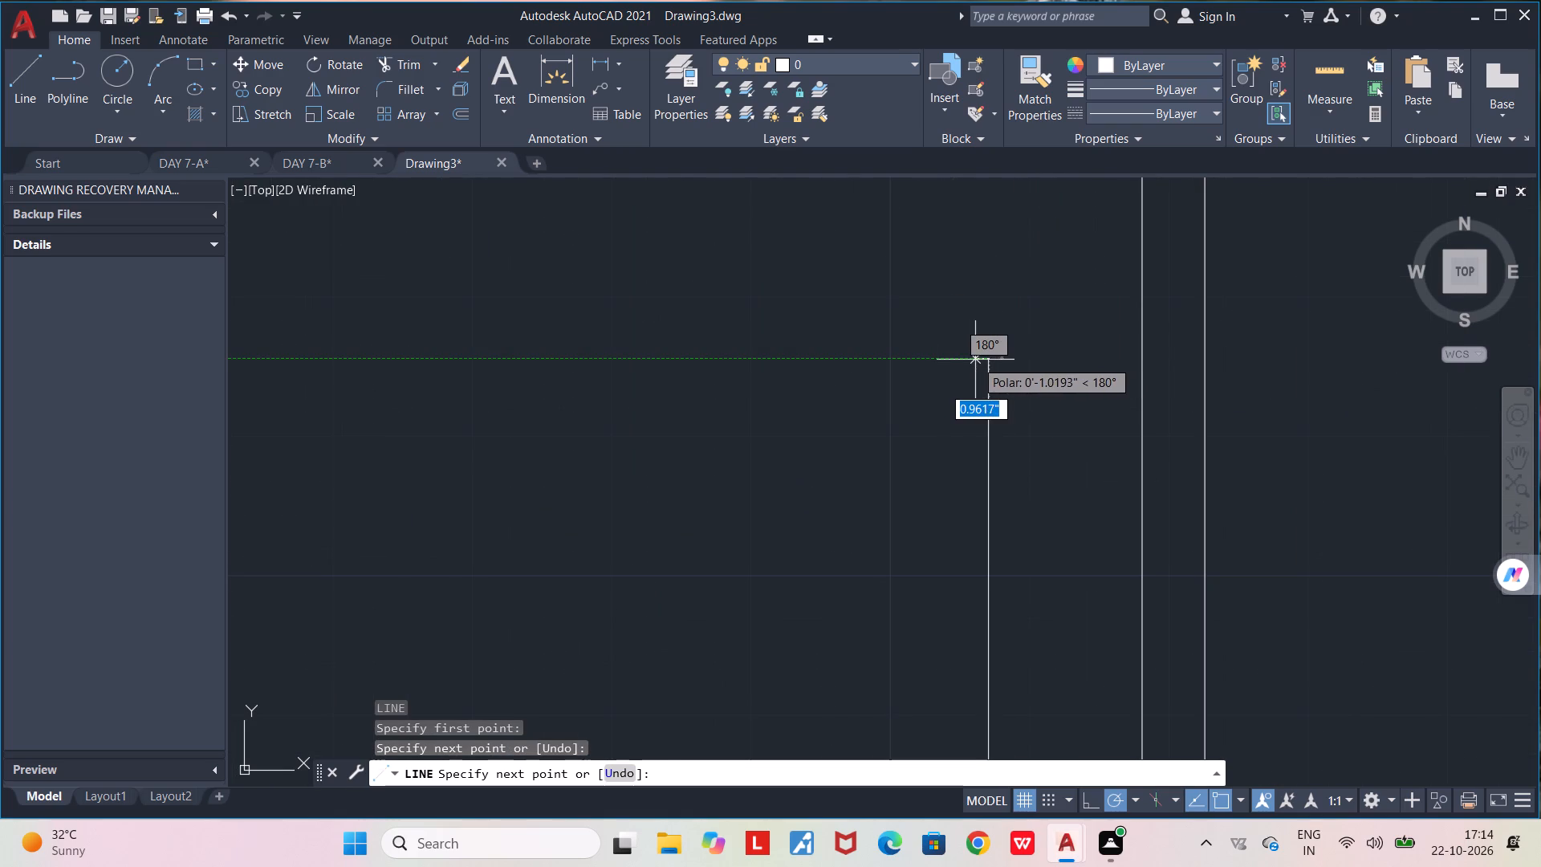
pyautogui.click(975, 360)
pyautogui.moveTo(971, 511); pyautogui.dragTo(966, 318, button='middle')
pyautogui.scroll(-3, 966, 318)
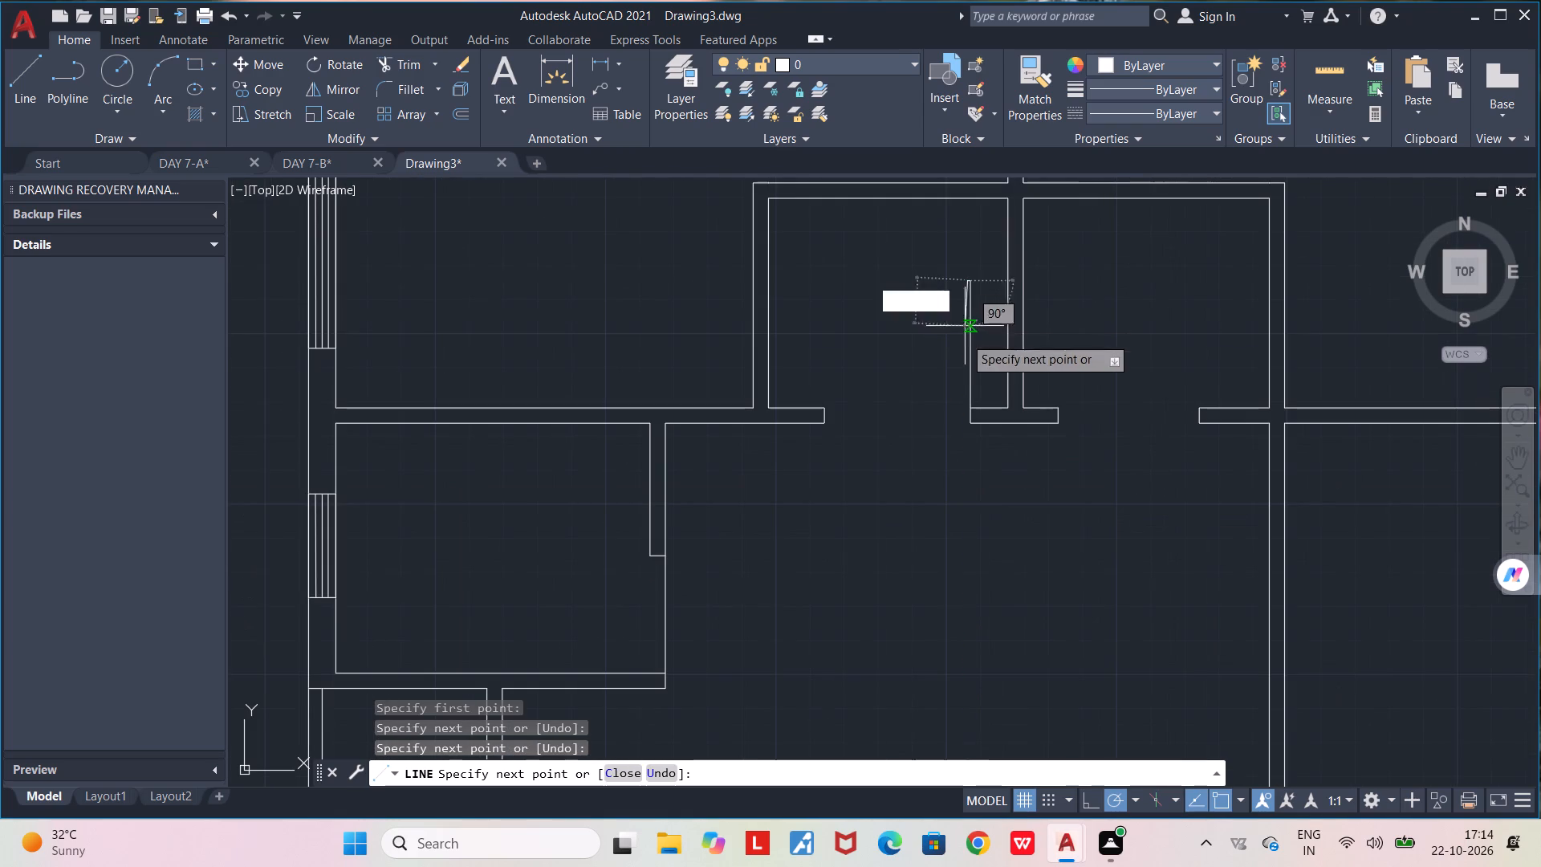
pyautogui.scroll(4, 961, 419)
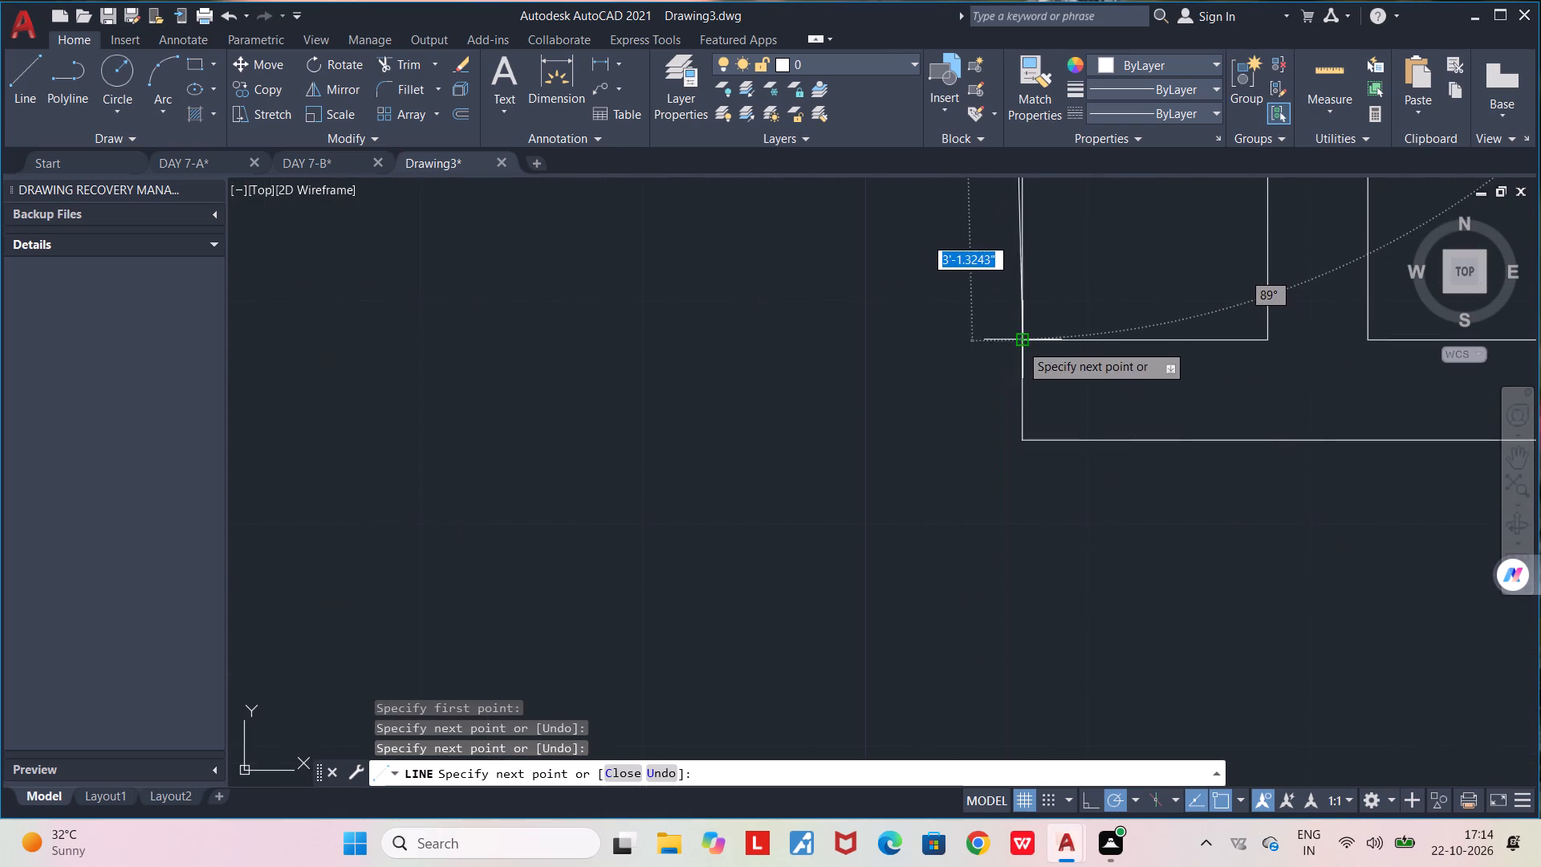
pyautogui.click(1001, 344)
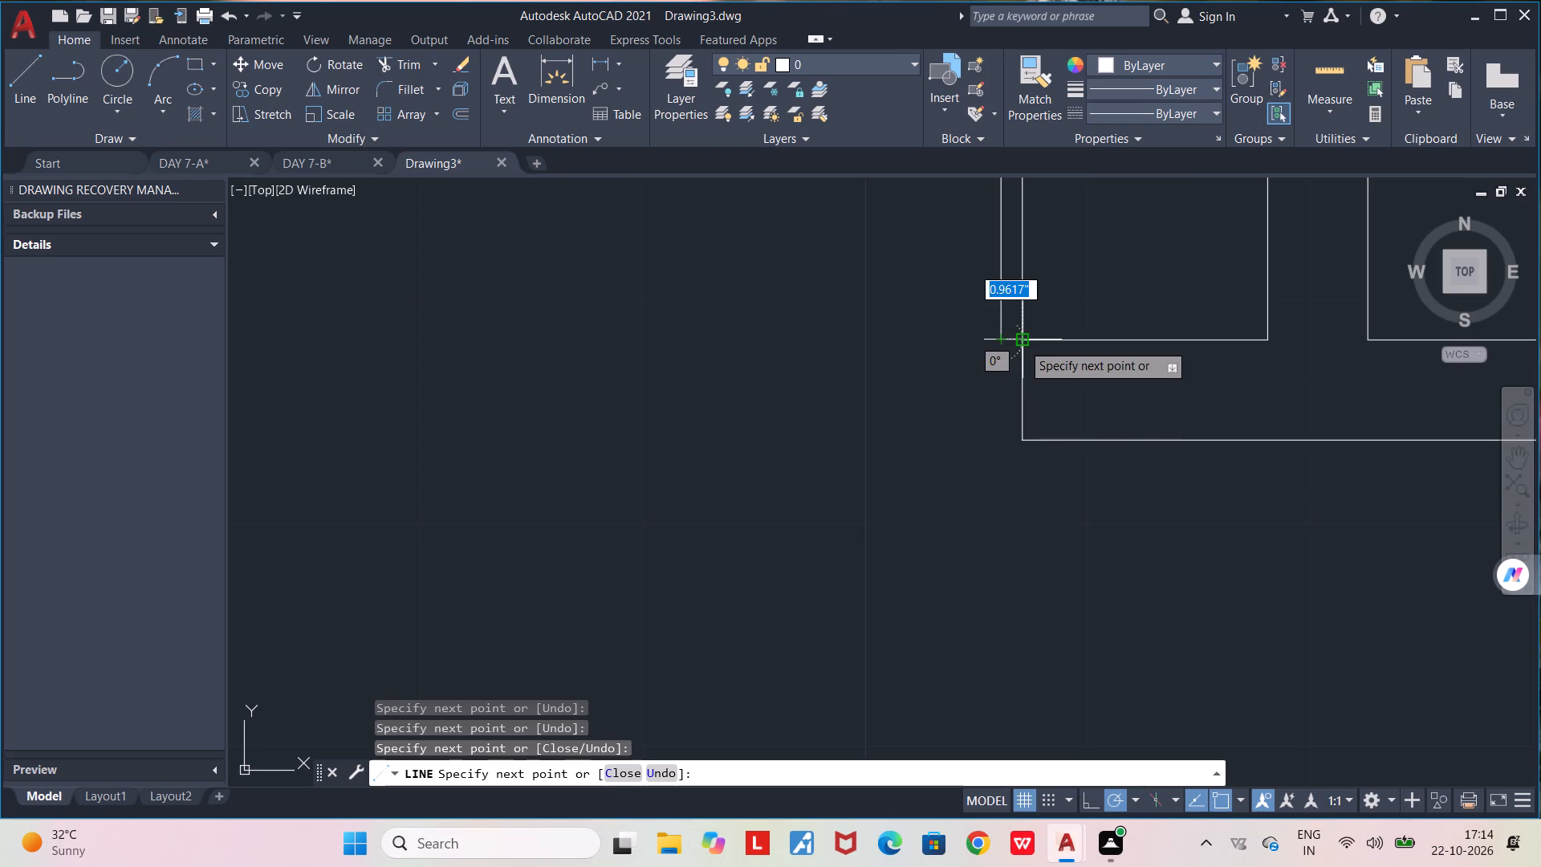
pyautogui.click(1022, 343)
pyautogui.press('space')
# Draw a three-point arc from the opening's upper west jamb corner through the door leaf's top, ending well east of the leaf.
pyautogui.scroll(-2, 970, 360)
pyautogui.moveTo(912, 334); pyautogui.dragTo(914, 369, button='middle')
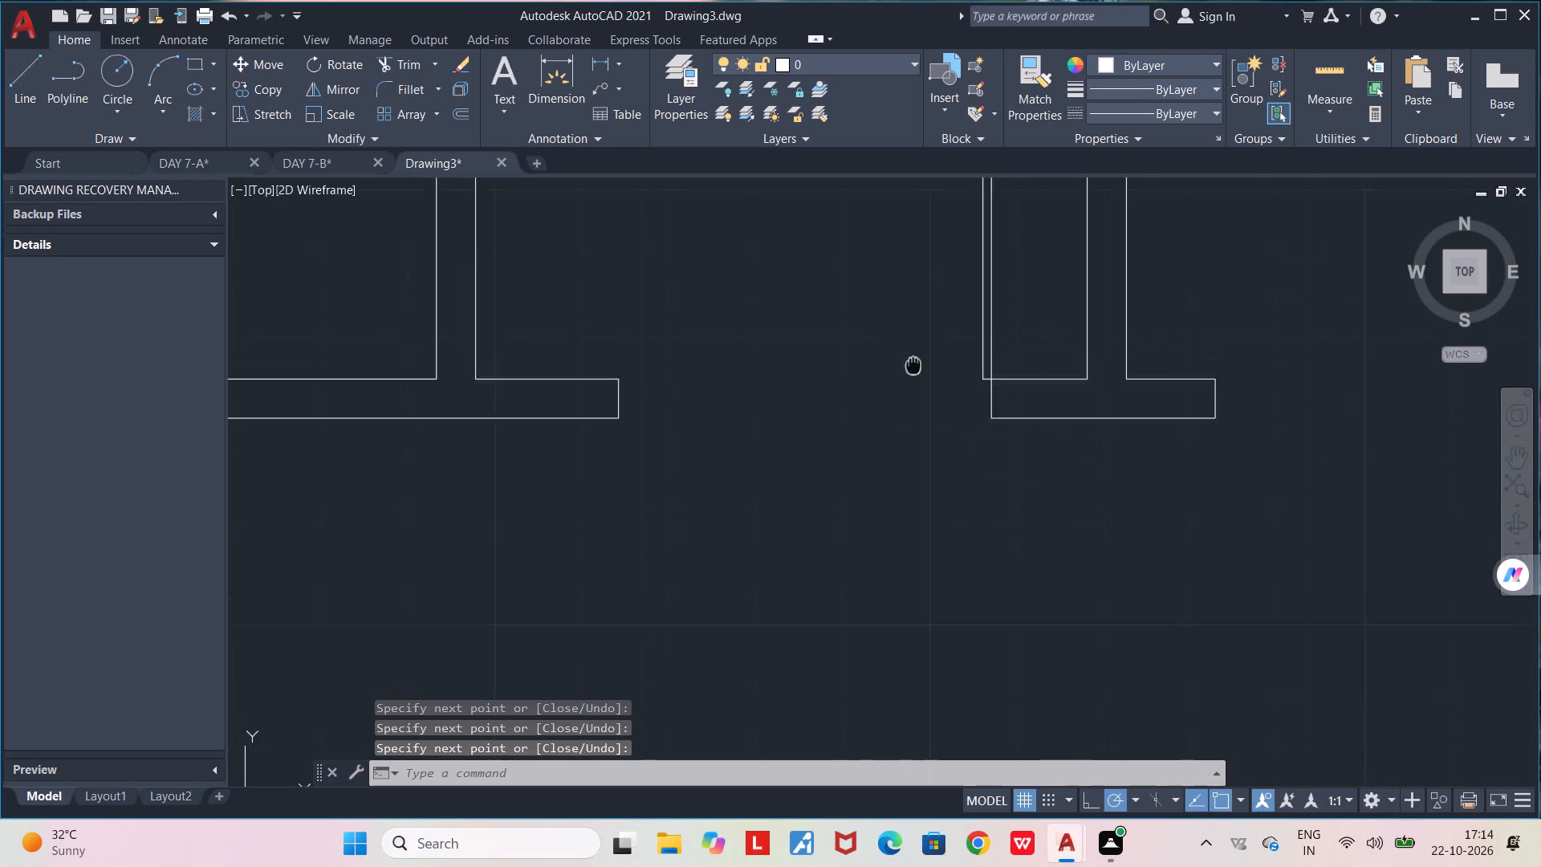
pyautogui.moveTo(914, 369); pyautogui.dragTo(928, 576, button='middle')
pyautogui.scroll(-1, 928, 576)
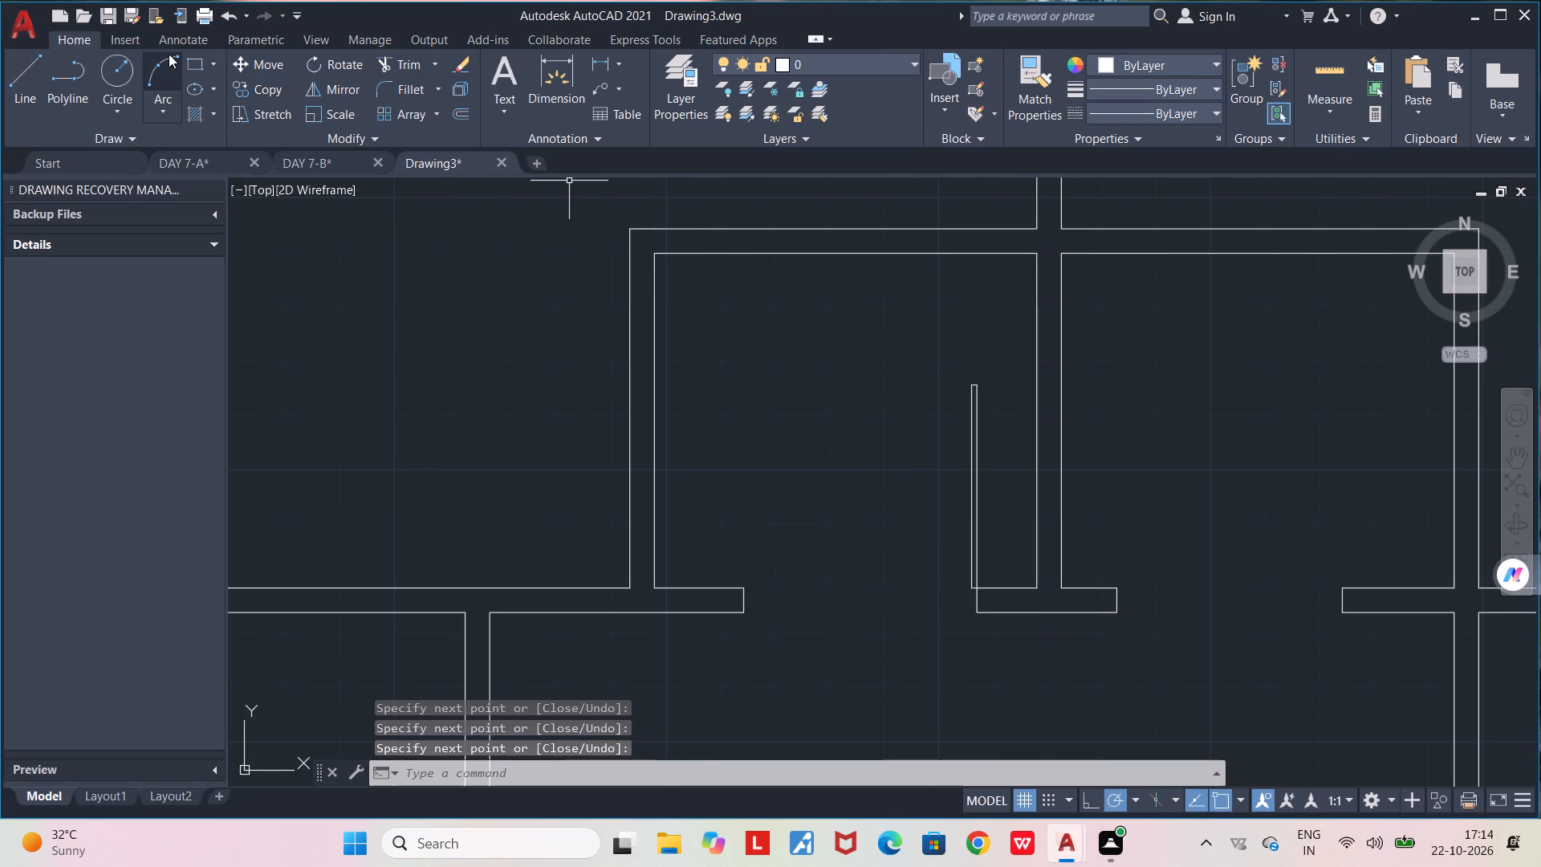
pyautogui.click(168, 53)
pyautogui.click(738, 586)
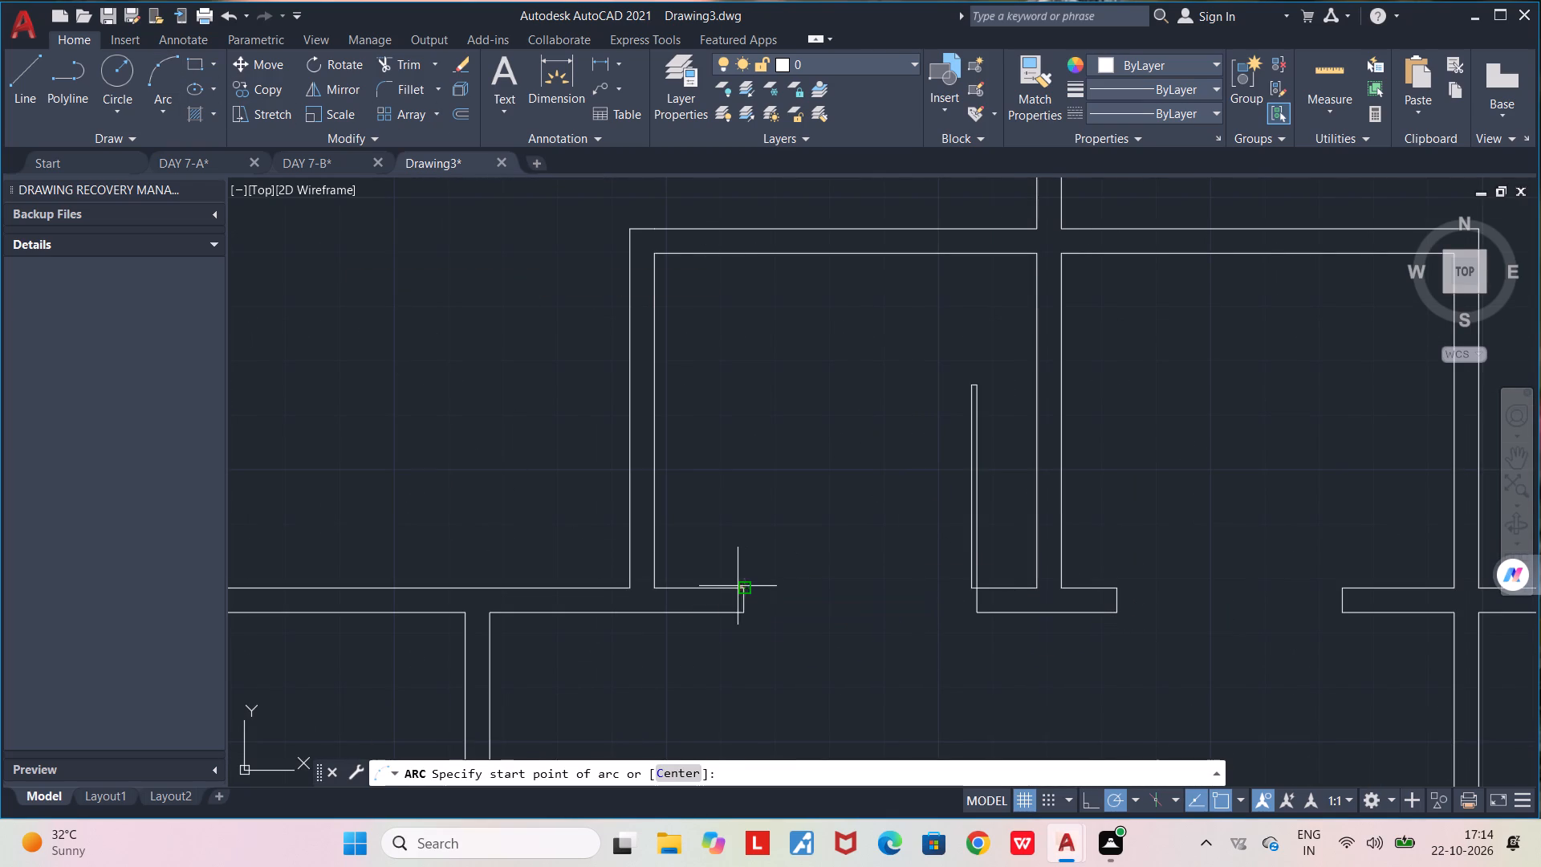
pyautogui.click(967, 382)
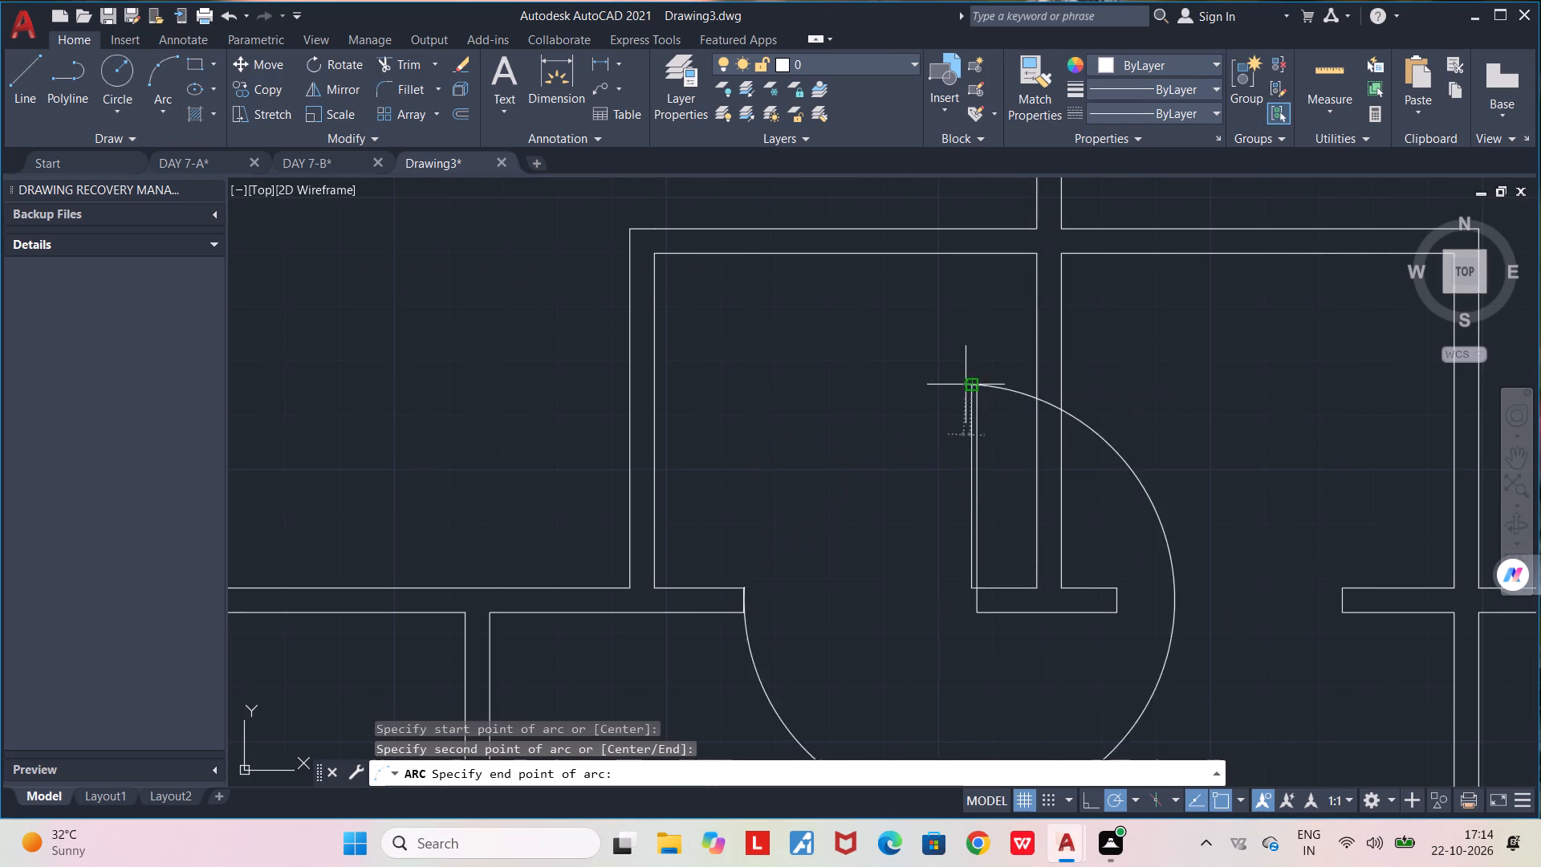
pyautogui.click(1193, 564)
pyautogui.press('space')
pyautogui.write('TR')
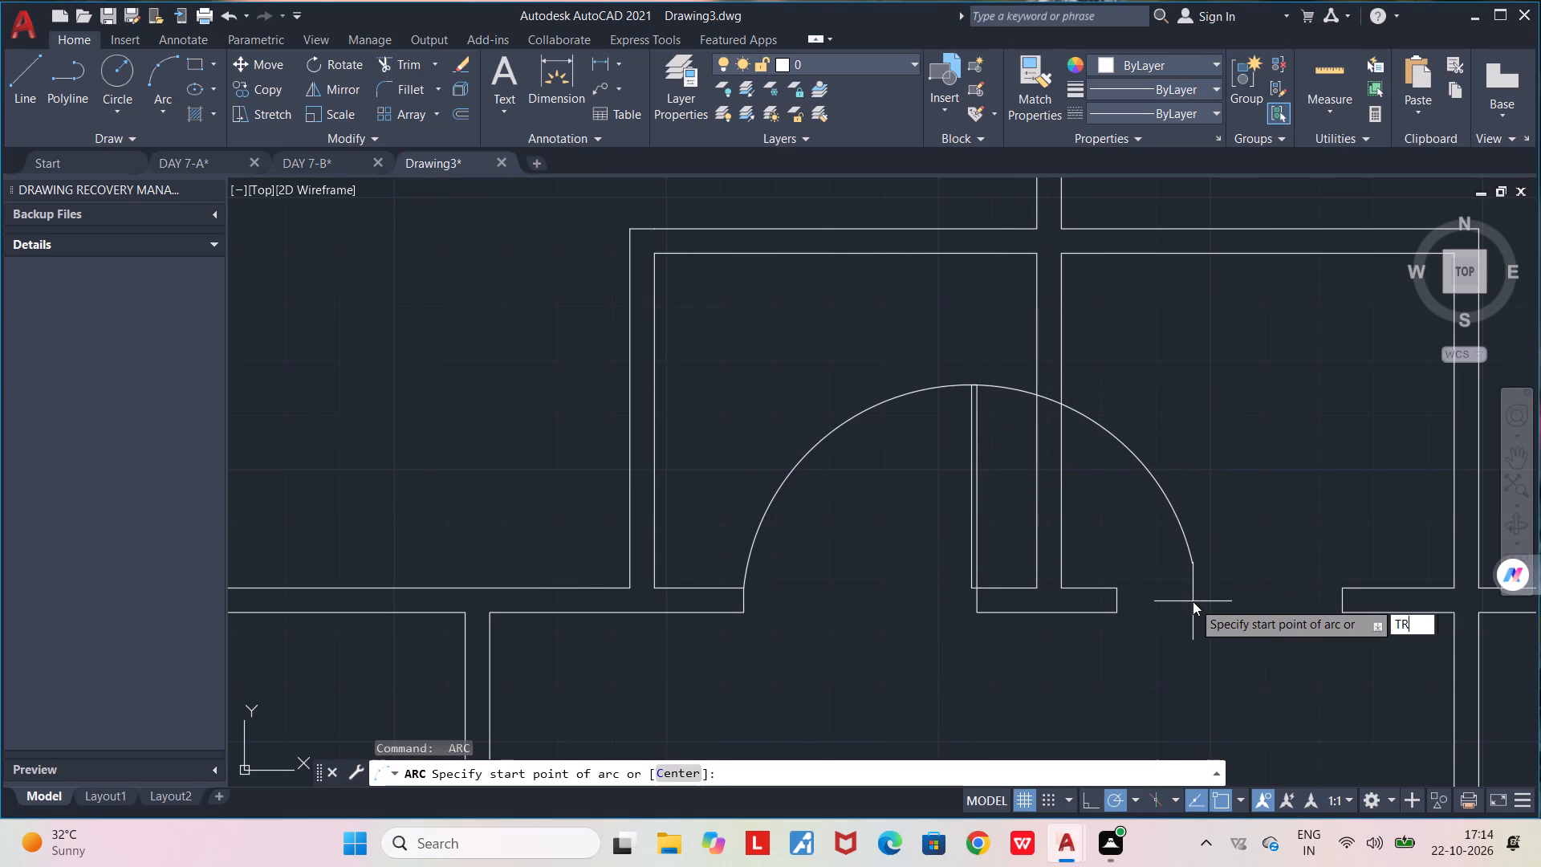
pyautogui.press('Return')
pyautogui.press('Escape')
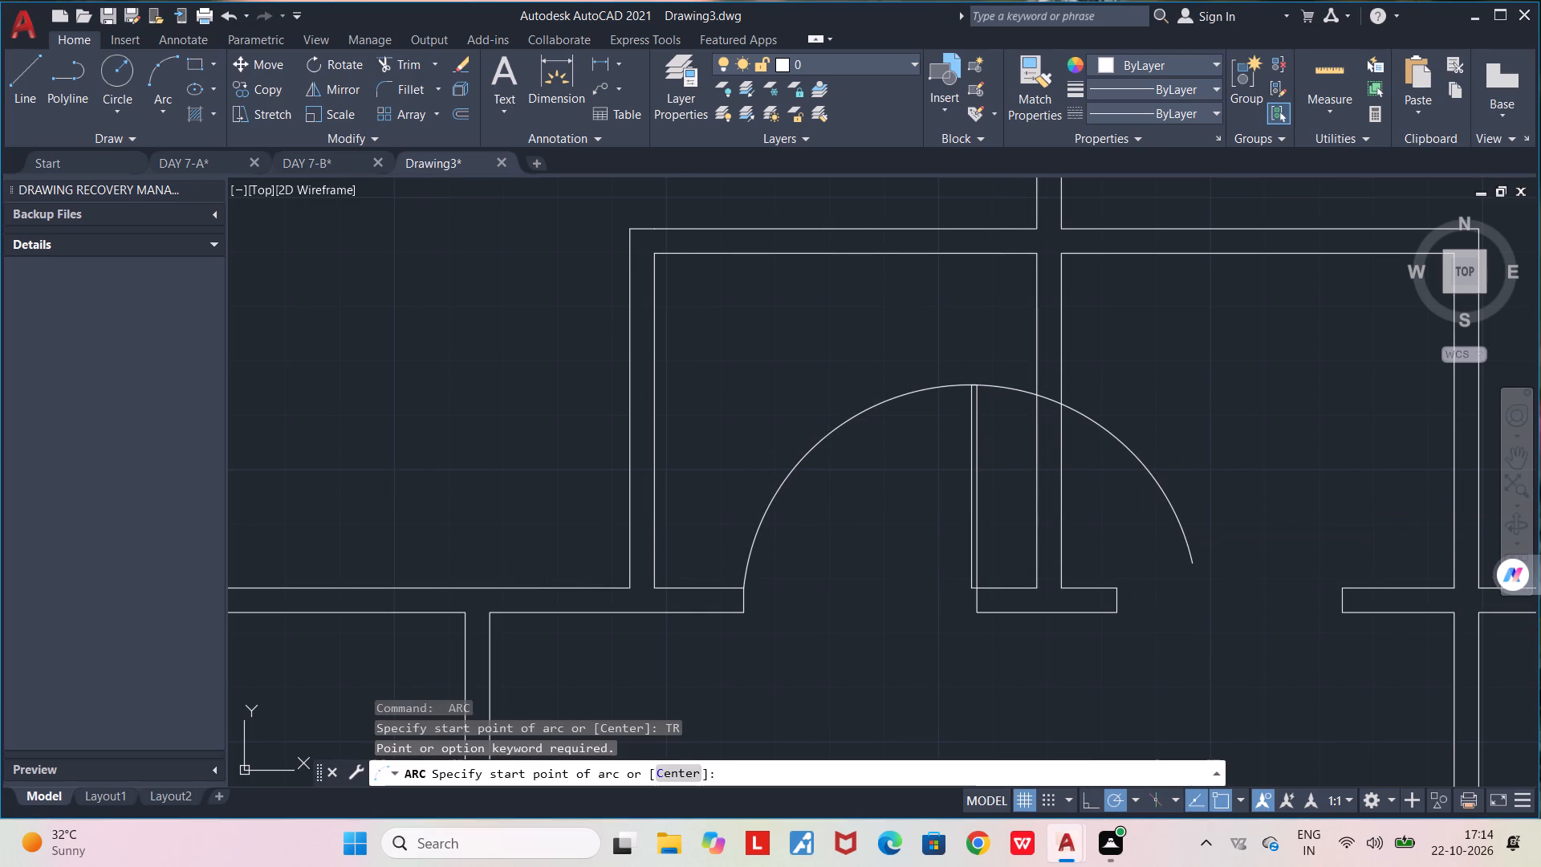
# Trim the arc east of the door leaf so only the quarter swing to the west jamb remains.
pyautogui.write('TRL')
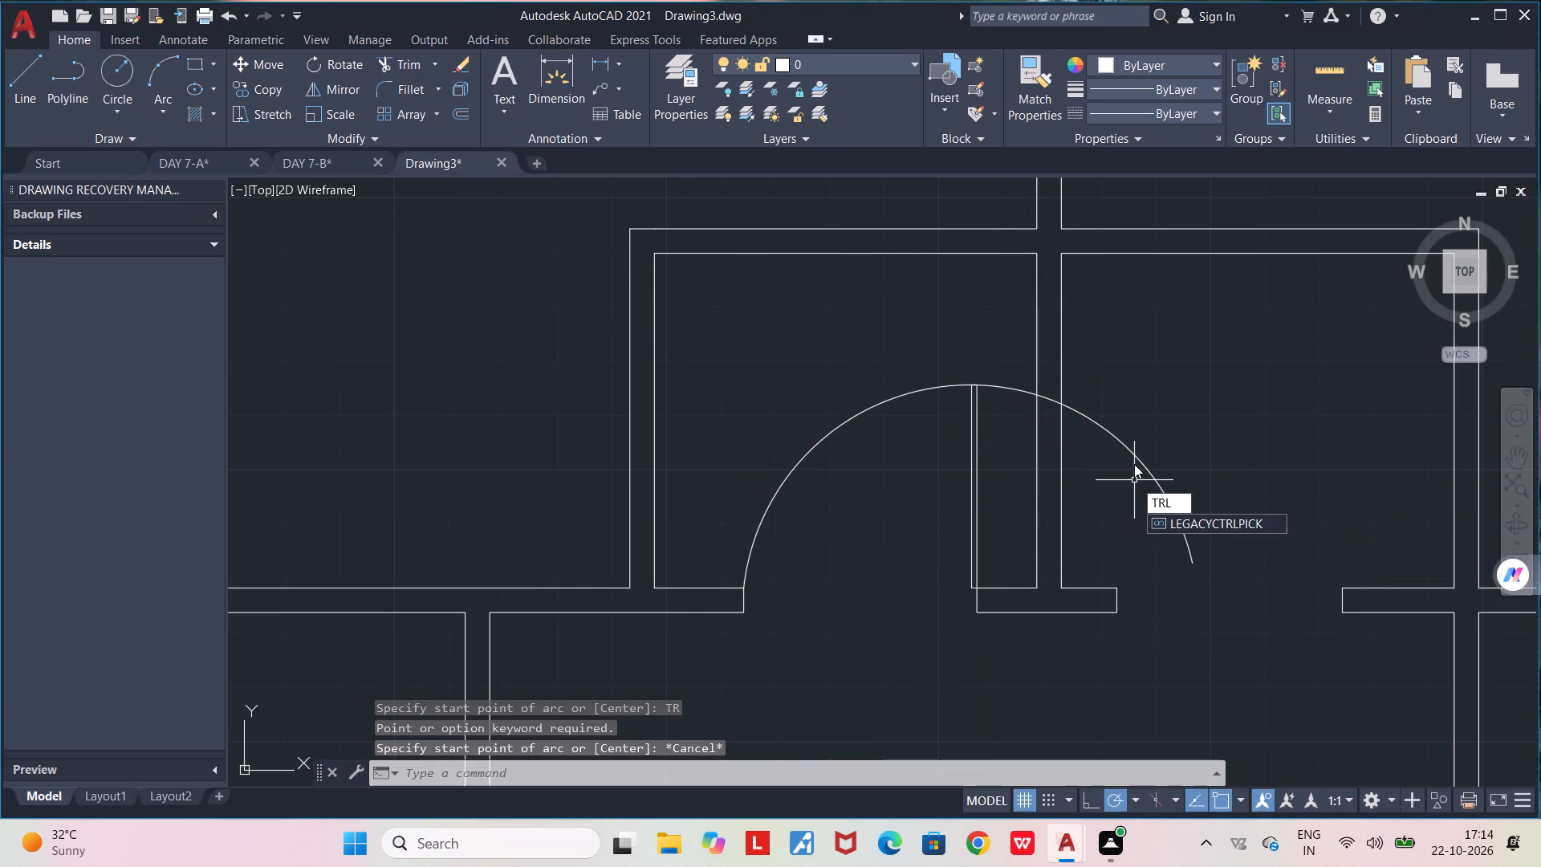
pyautogui.press('BackSpace')
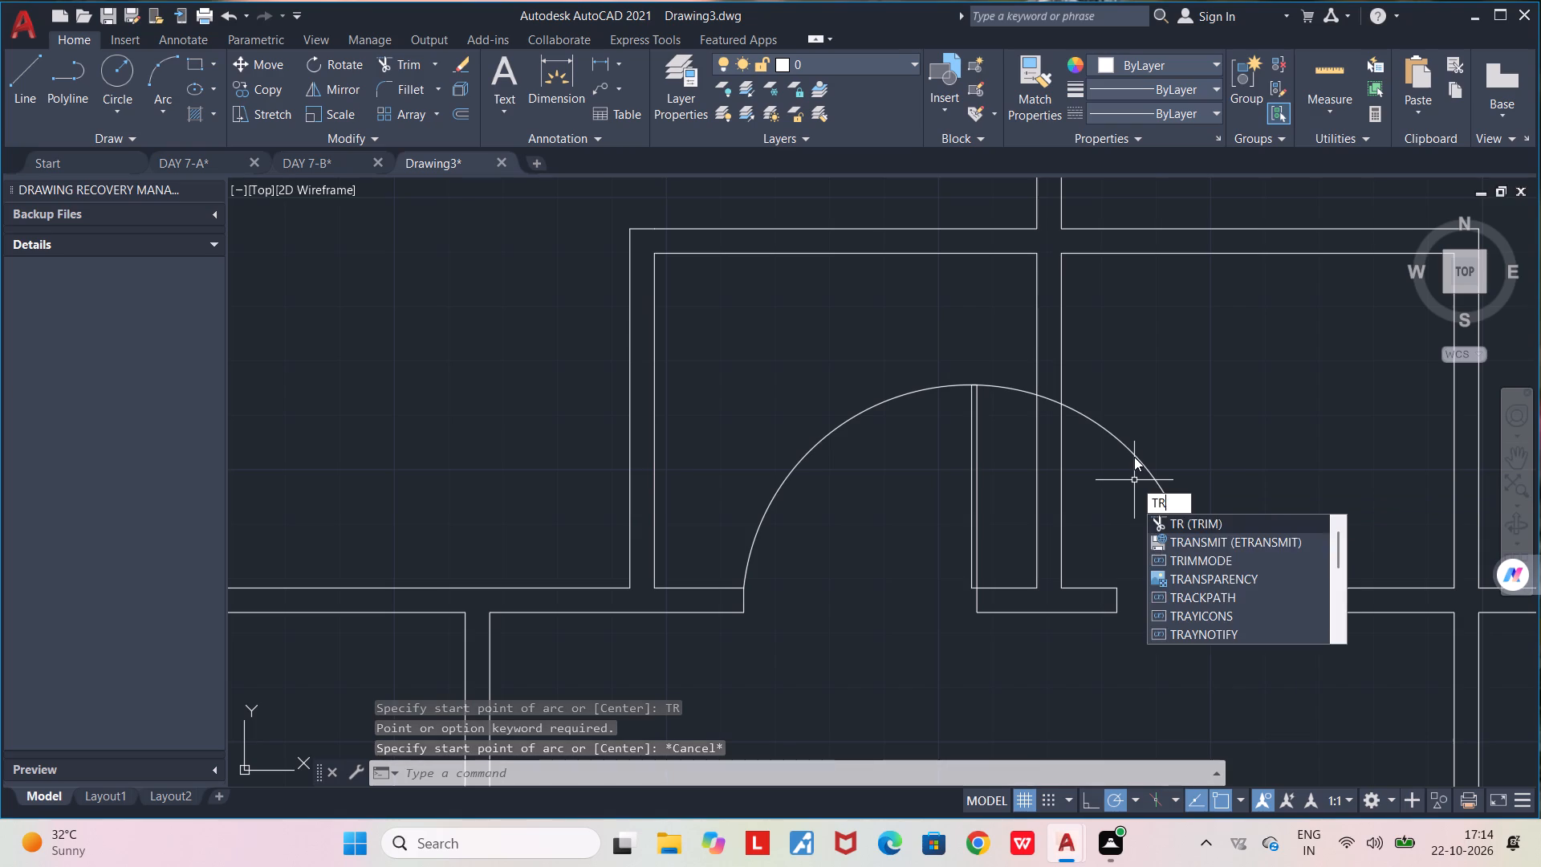
pyautogui.press('Return')
pyautogui.click(1133, 452)
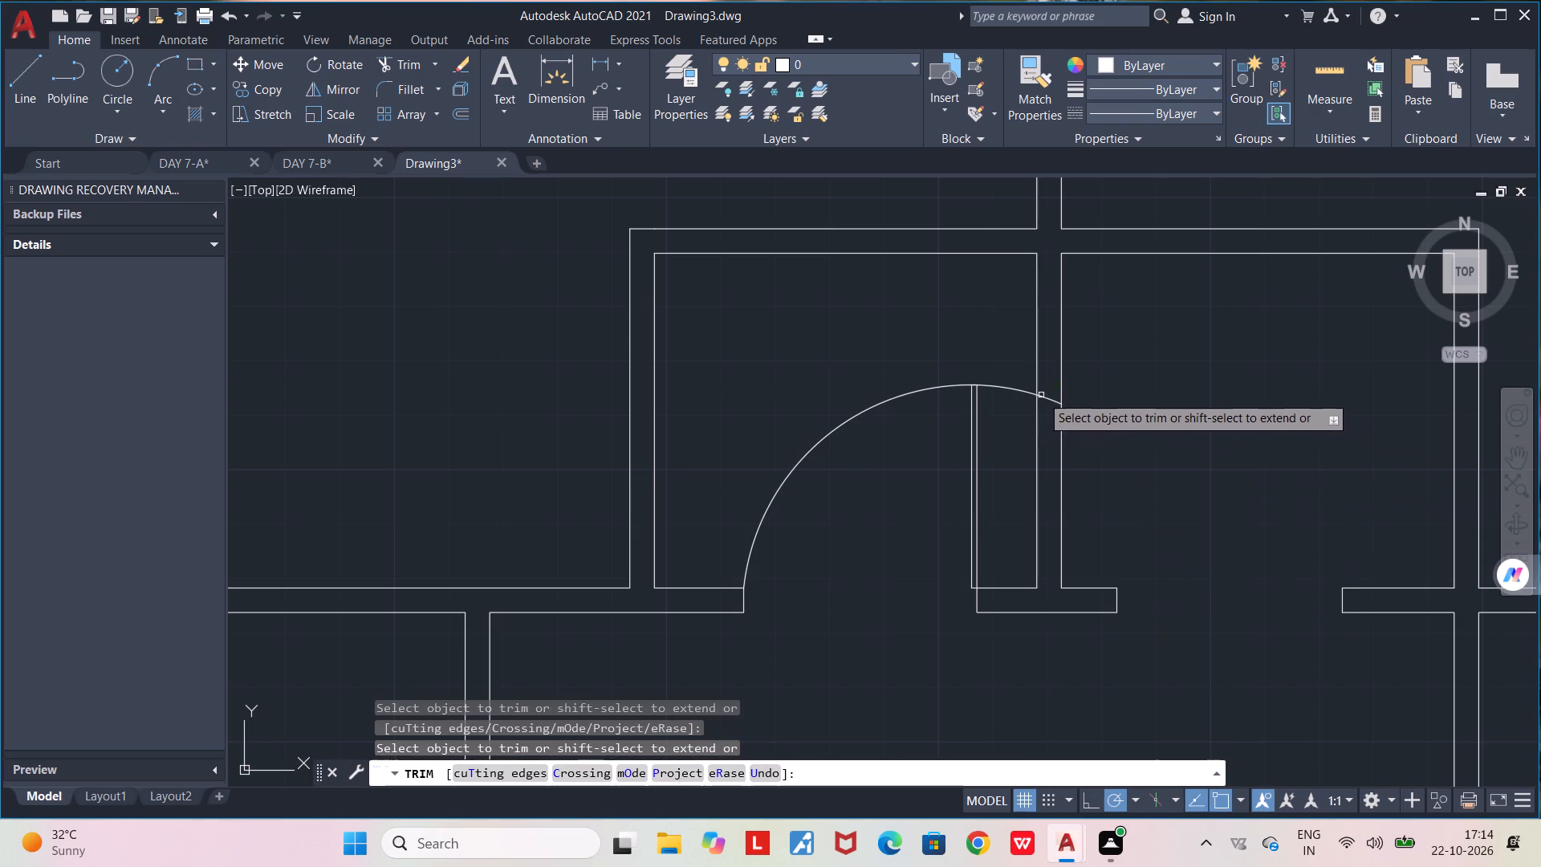
pyautogui.click(1047, 405)
pyautogui.click(1048, 395)
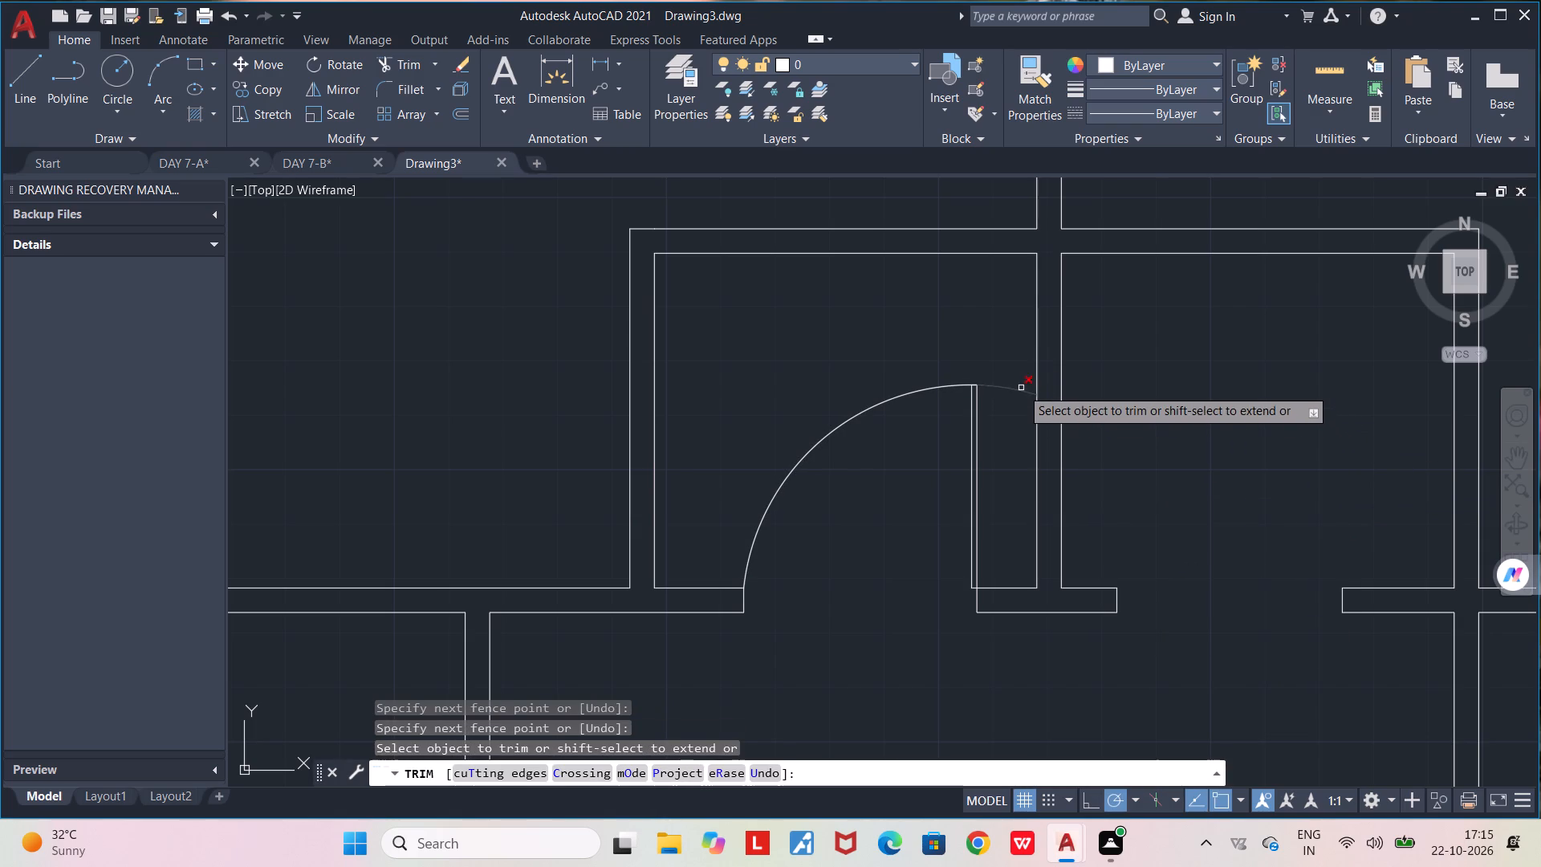
pyautogui.click(1021, 388)
pyautogui.scroll(-2, 1010, 402)
pyautogui.moveTo(948, 528); pyautogui.dragTo(936, 503, button='middle')
pyautogui.scroll(-2, 936, 501)
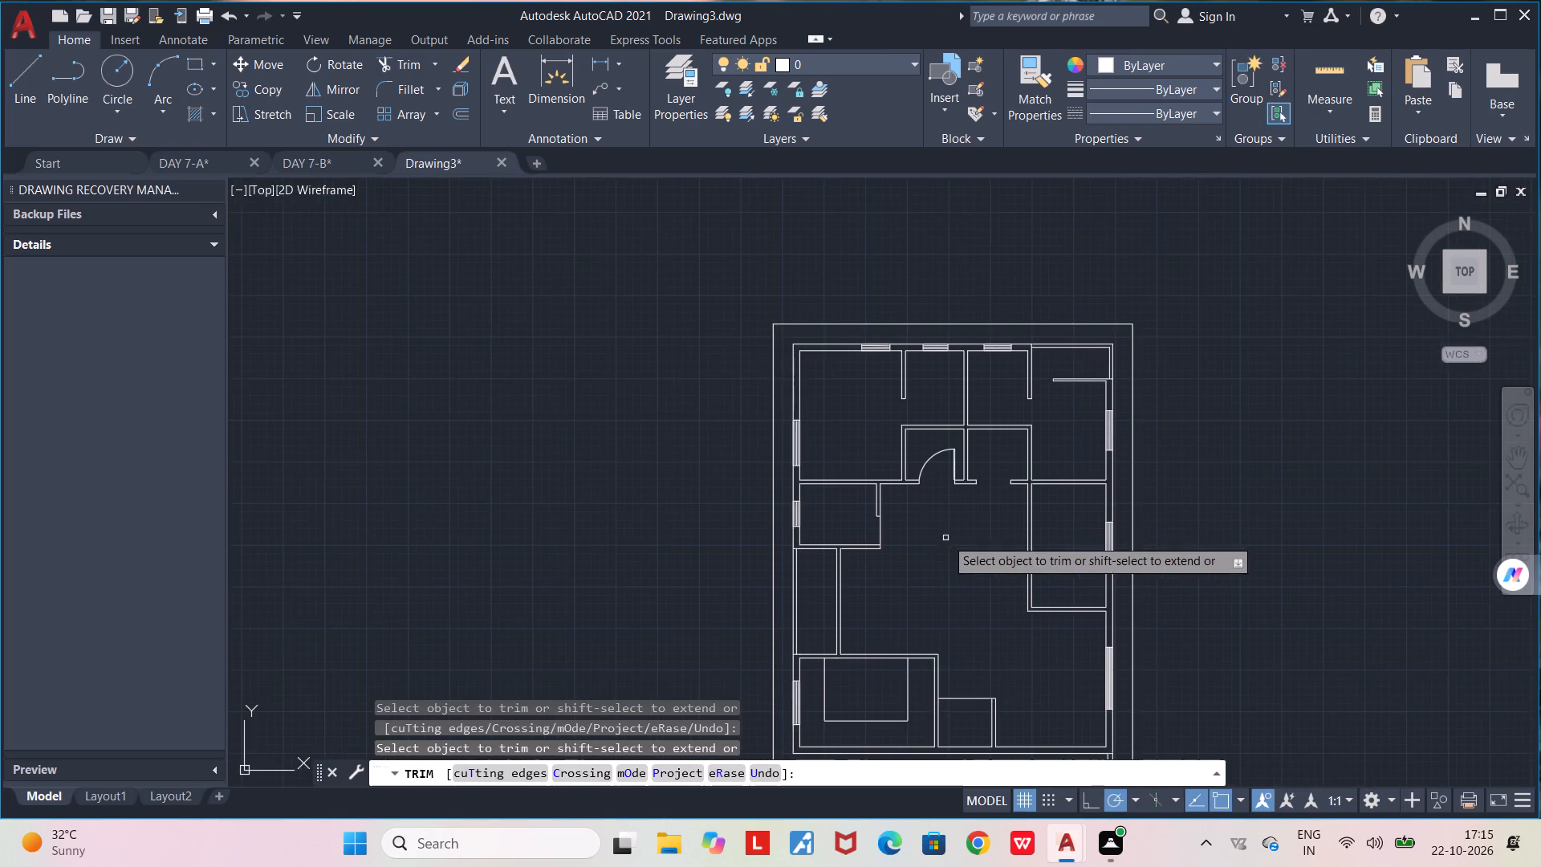
pyautogui.moveTo(945, 540); pyautogui.dragTo(905, 572, button='middle')
pyautogui.press('space')
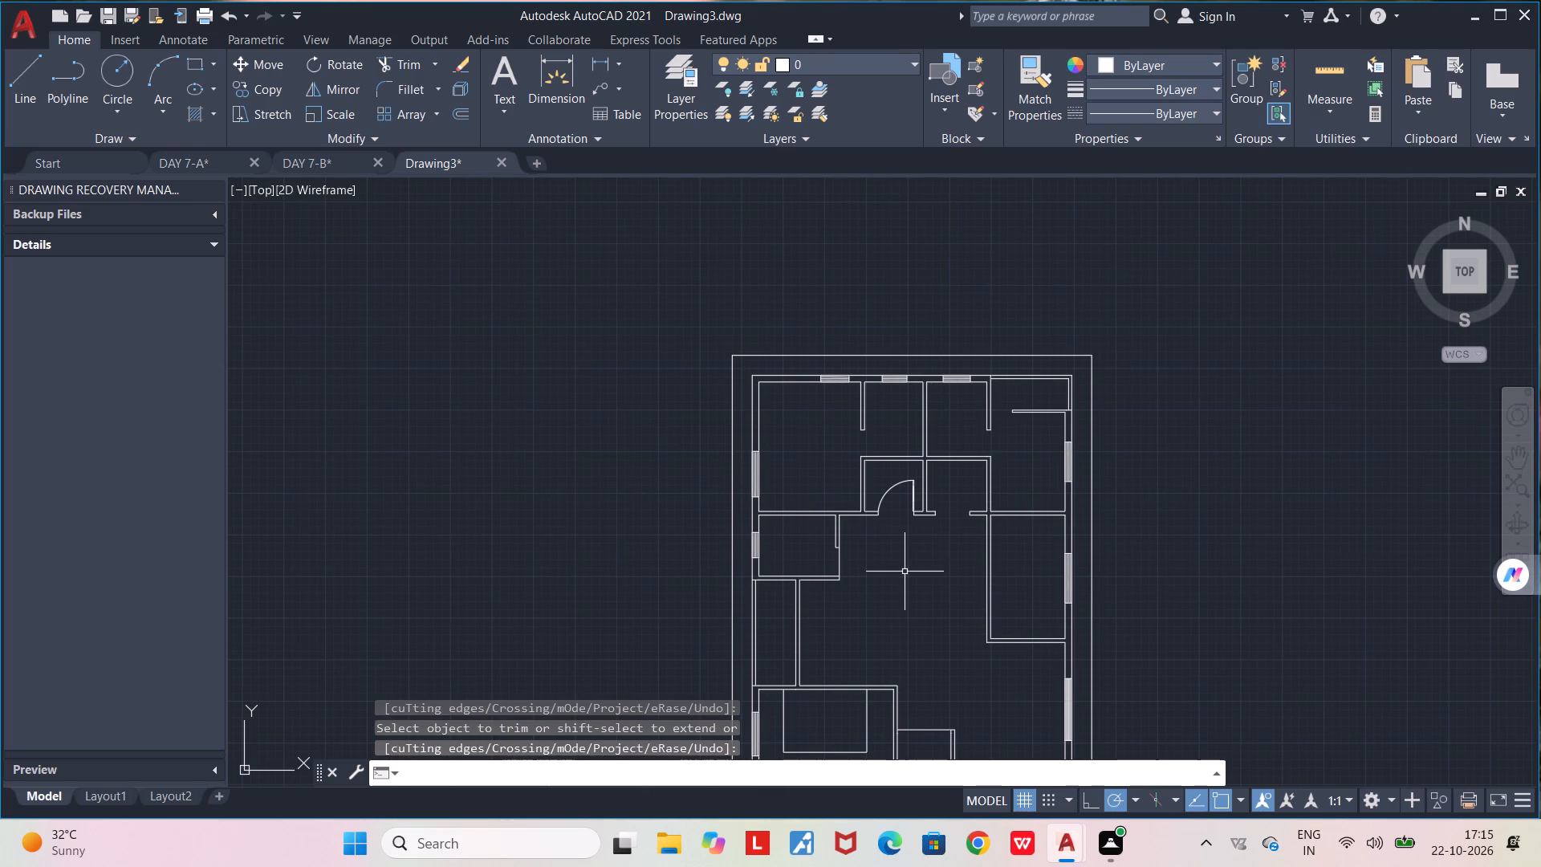
# Outline a thin door leaf about 1" deep eastward from the partition's corner below the northwest room's opening, with its end line crossing the partition.
pyautogui.scroll(3, 879, 438)
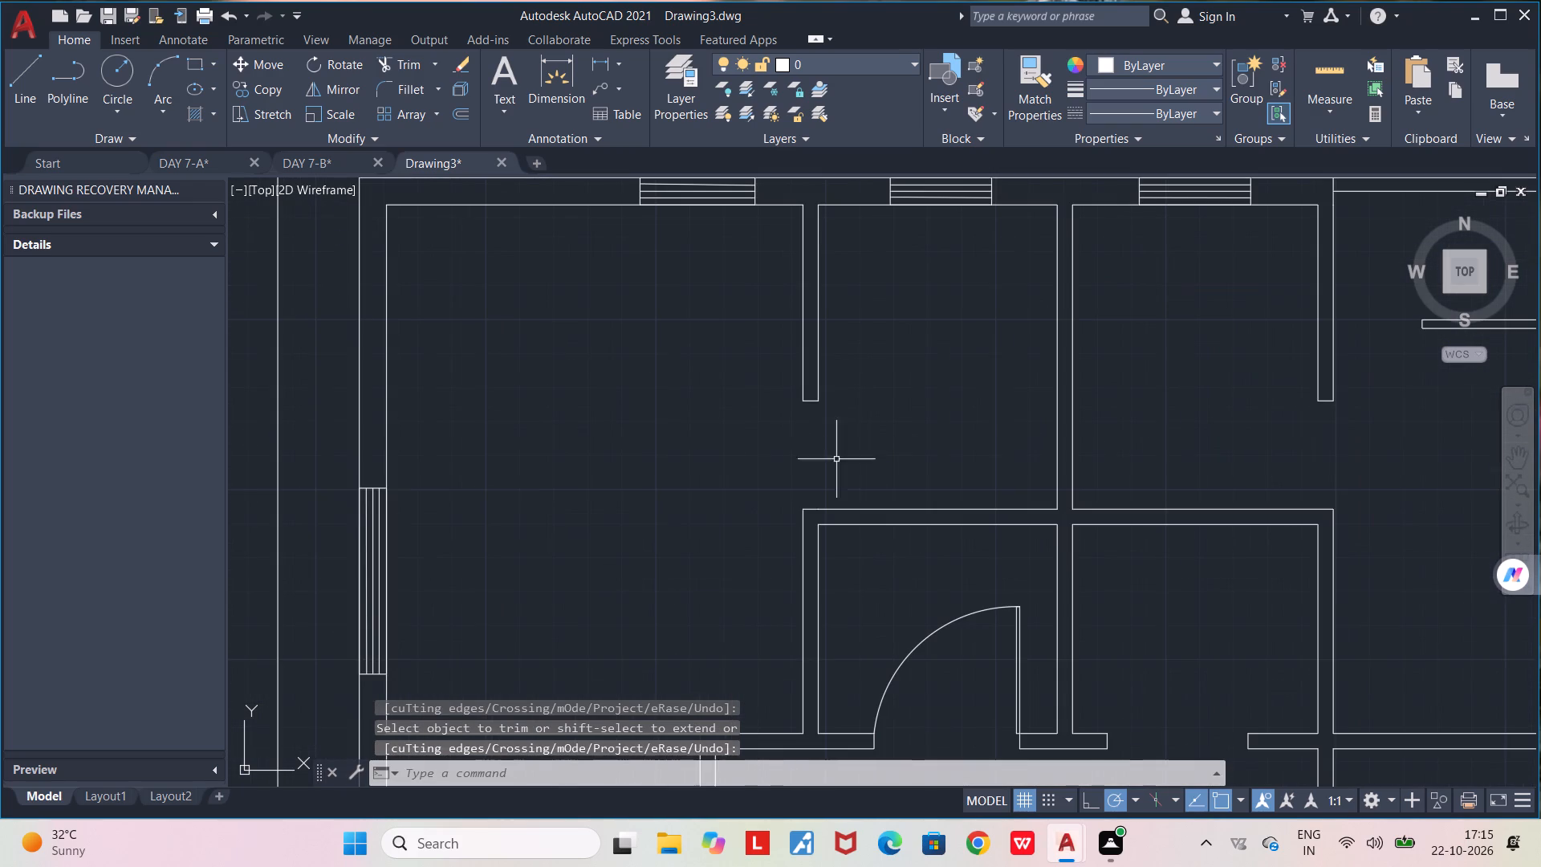
pyautogui.moveTo(823, 421); pyautogui.dragTo(824, 521, button='middle')
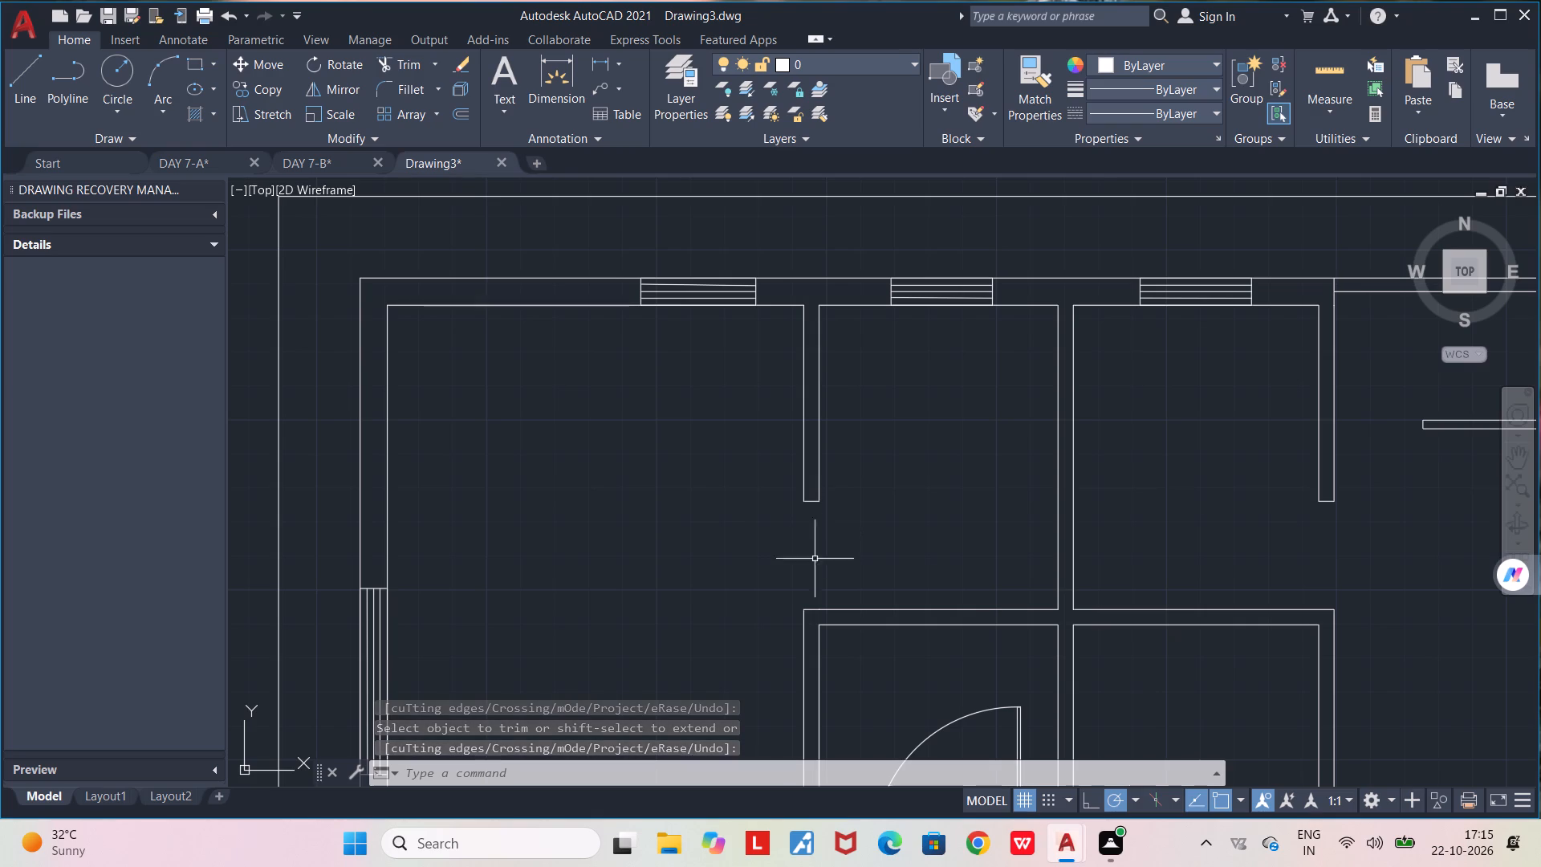
pyautogui.scroll(1, 814, 583)
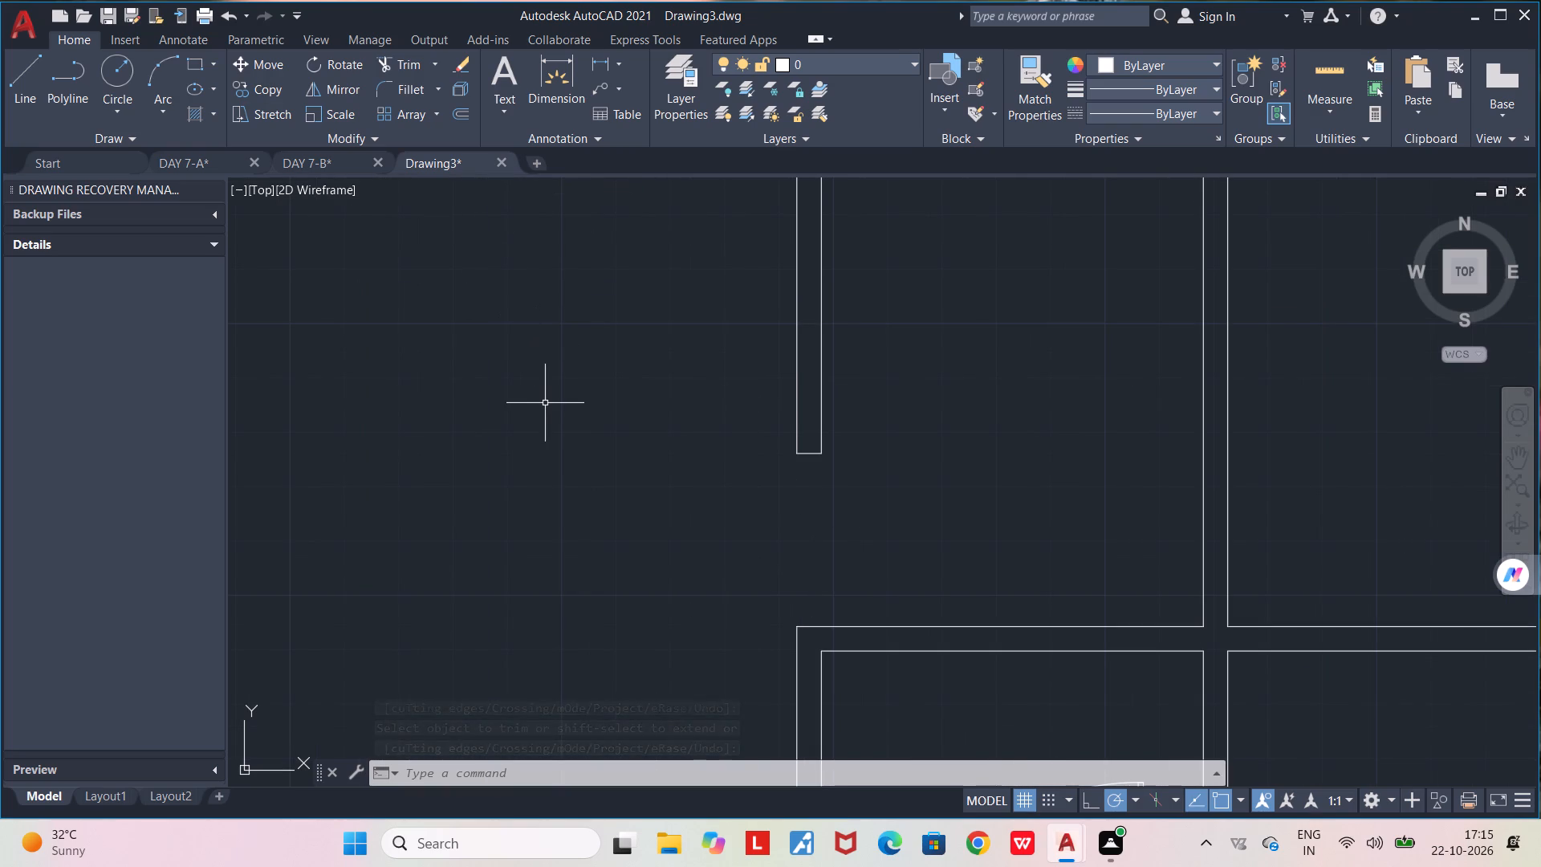
pyautogui.press('l')
pyautogui.press('Return')
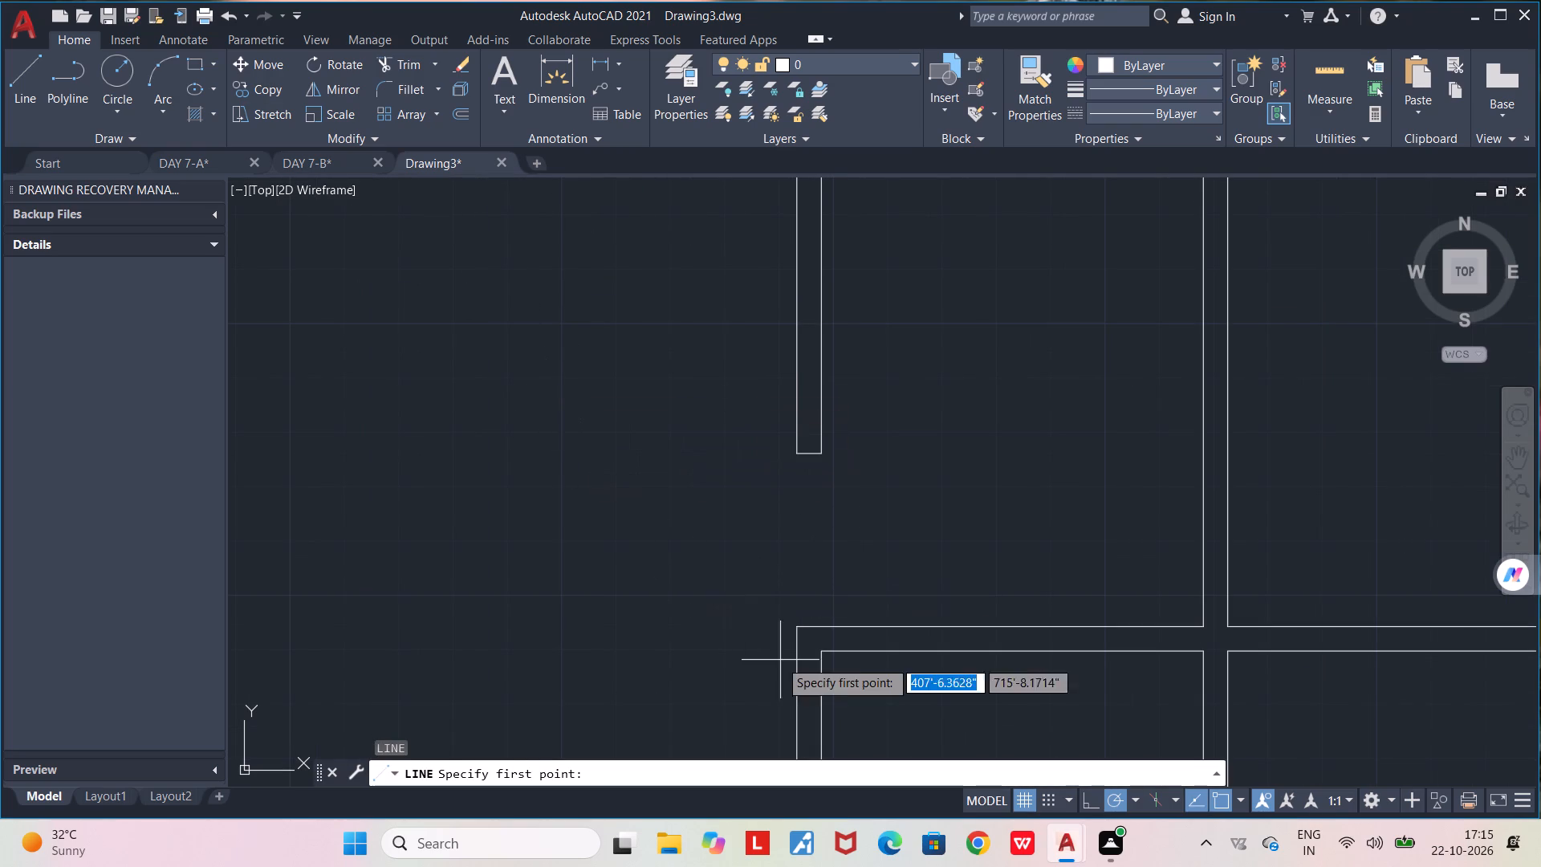
pyautogui.click(799, 625)
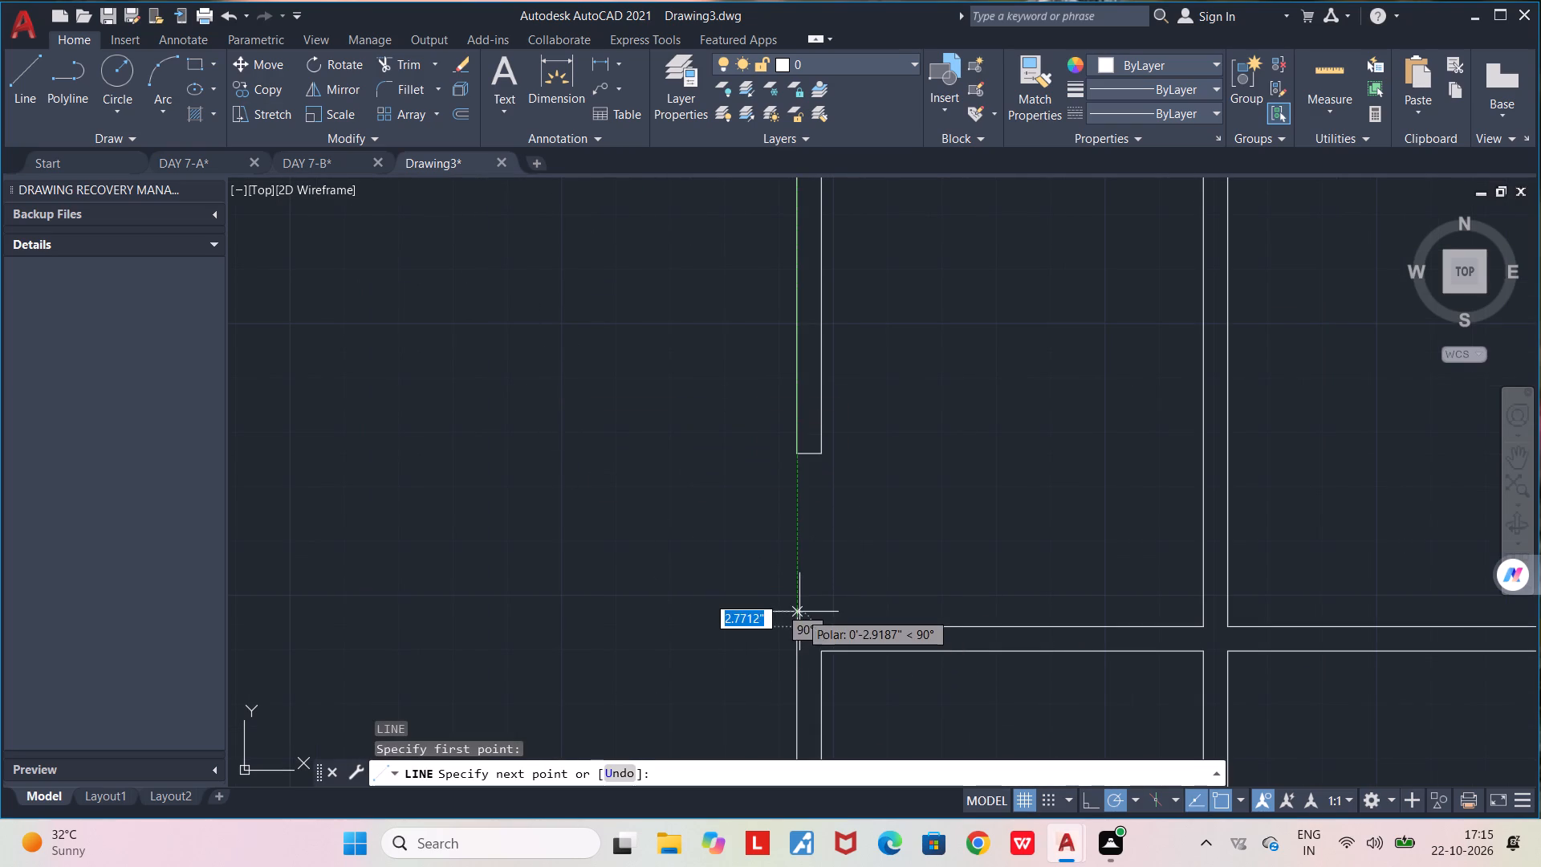
pyautogui.scroll(2, 799, 620)
pyautogui.click(799, 621)
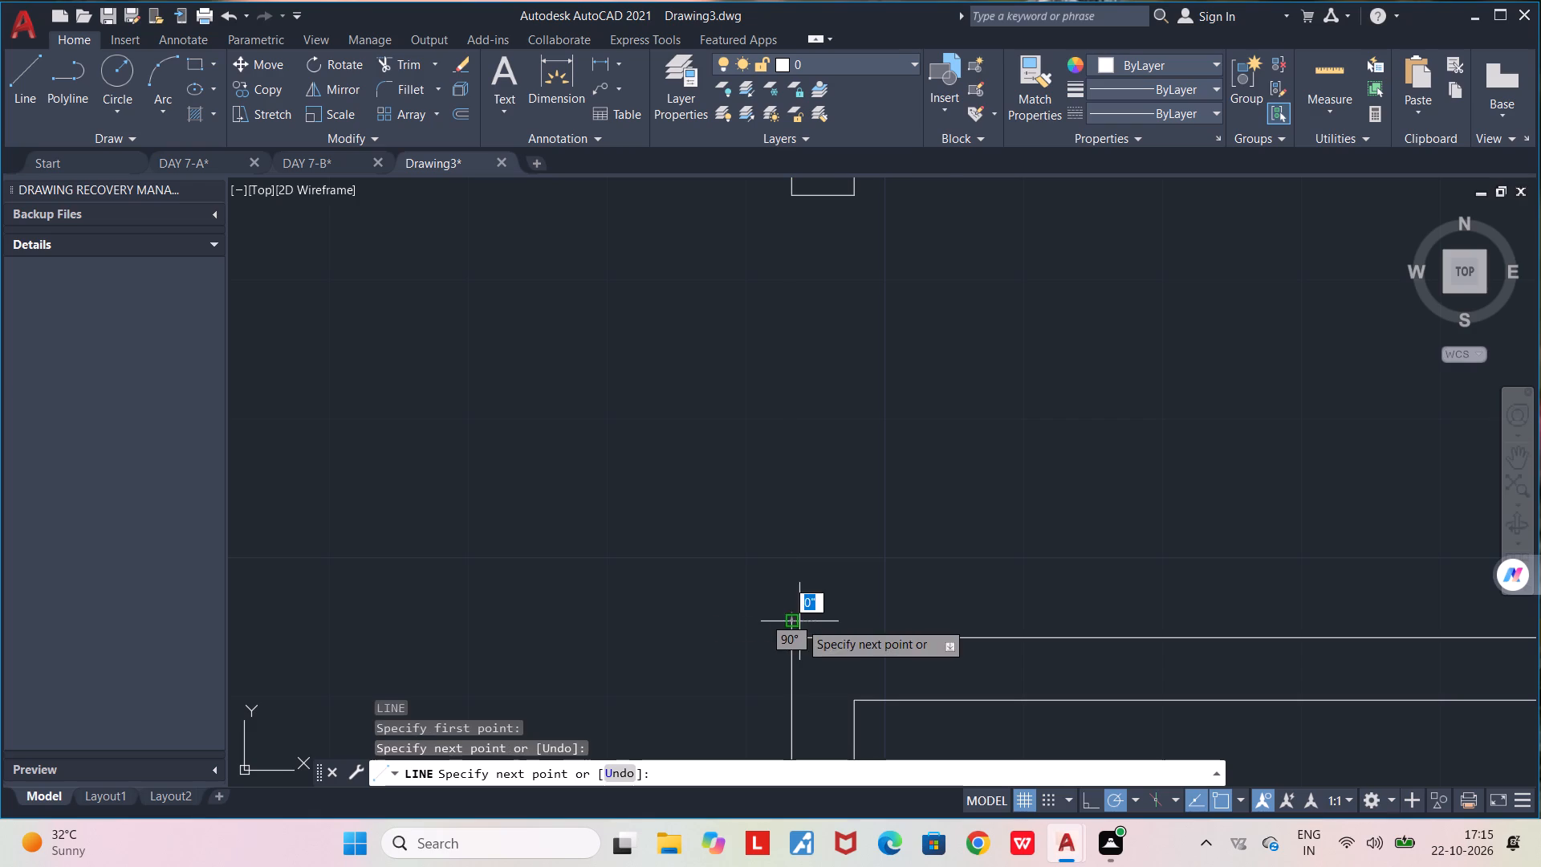
pyautogui.click(1288, 622)
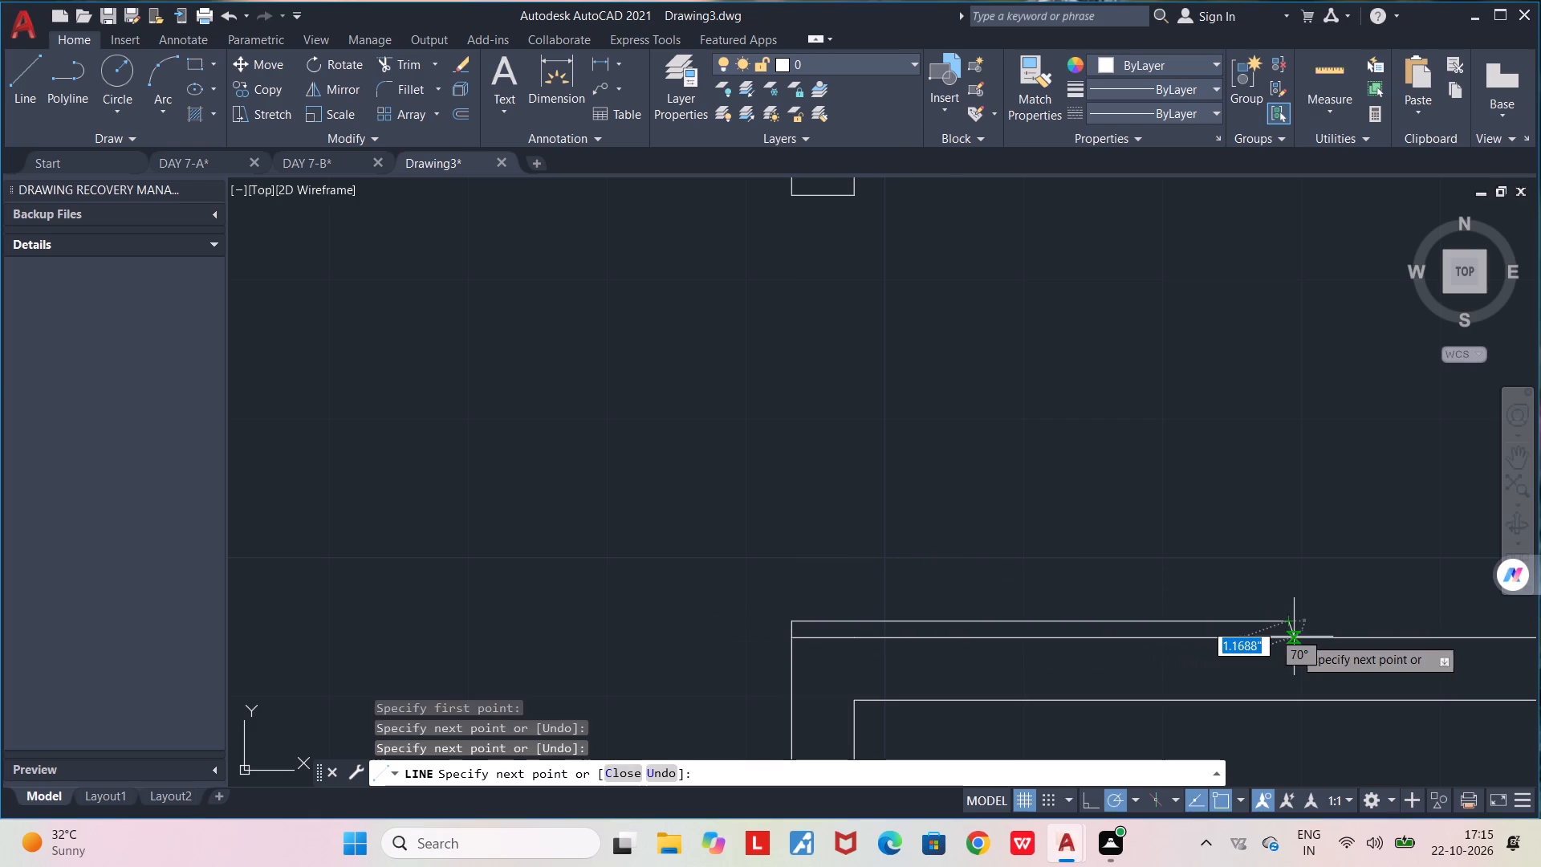
pyautogui.click(1291, 656)
pyautogui.press('space')
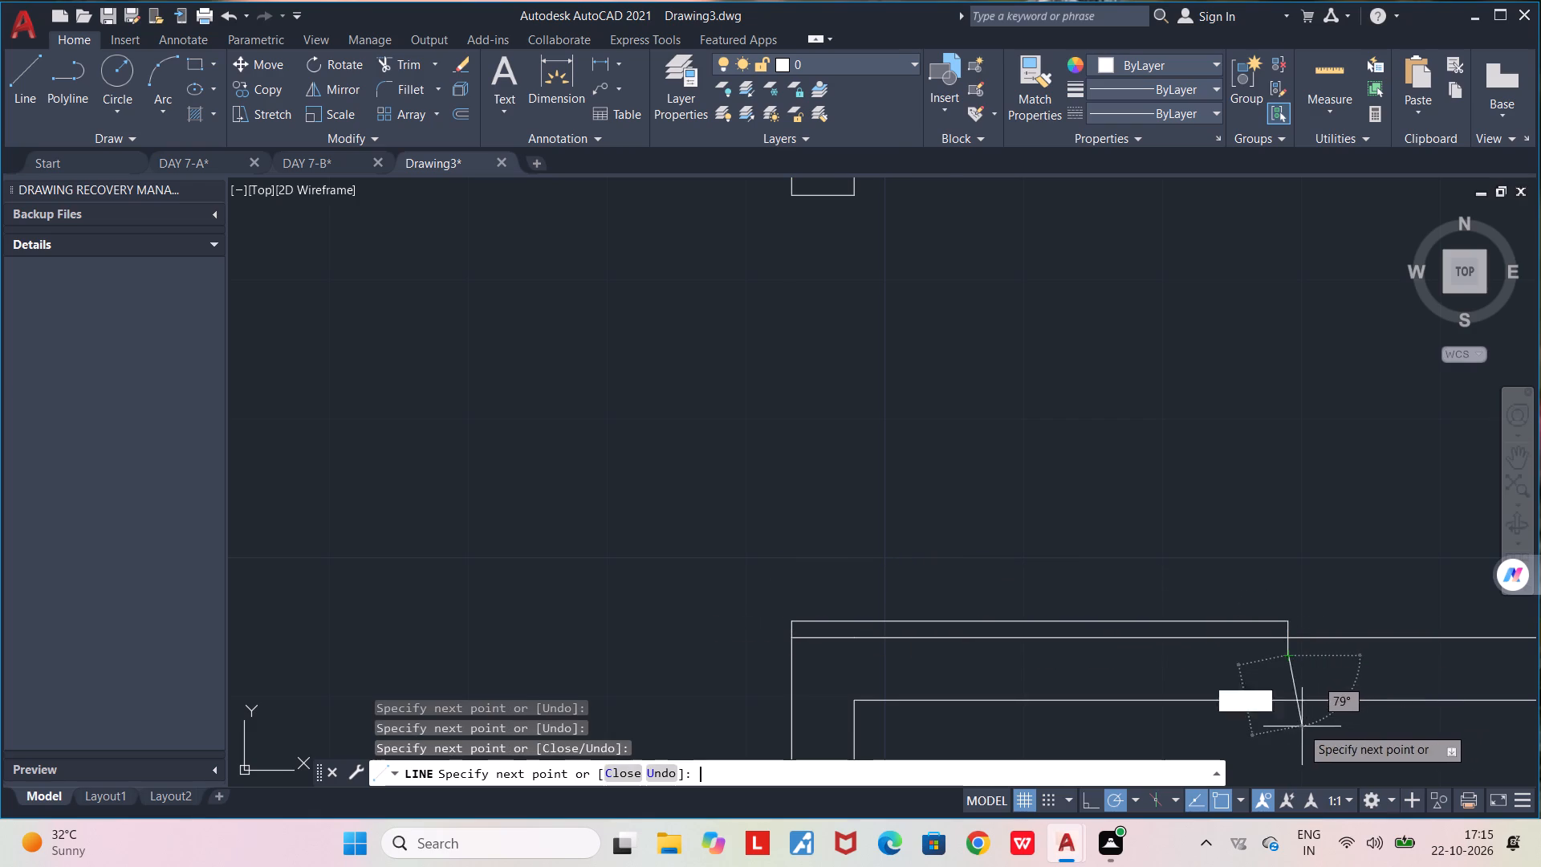
# Trim the overshoot of the door leaf's end line where it crosses the partition below the northwest room's opening.
pyautogui.write('TR')
pyautogui.press('Return')
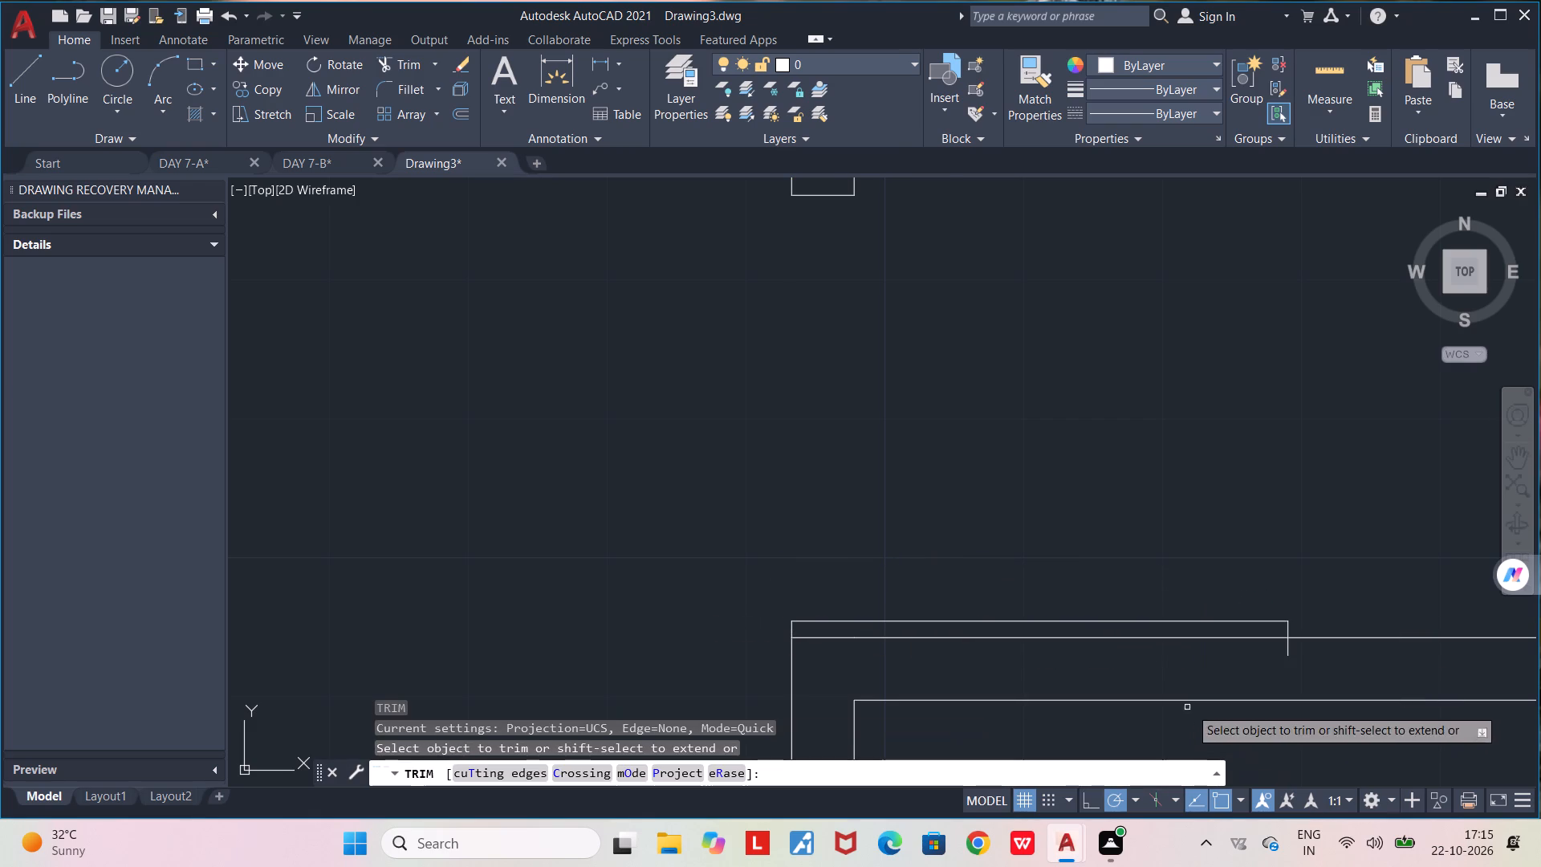
pyautogui.click(1287, 654)
pyautogui.scroll(-2, 1292, 457)
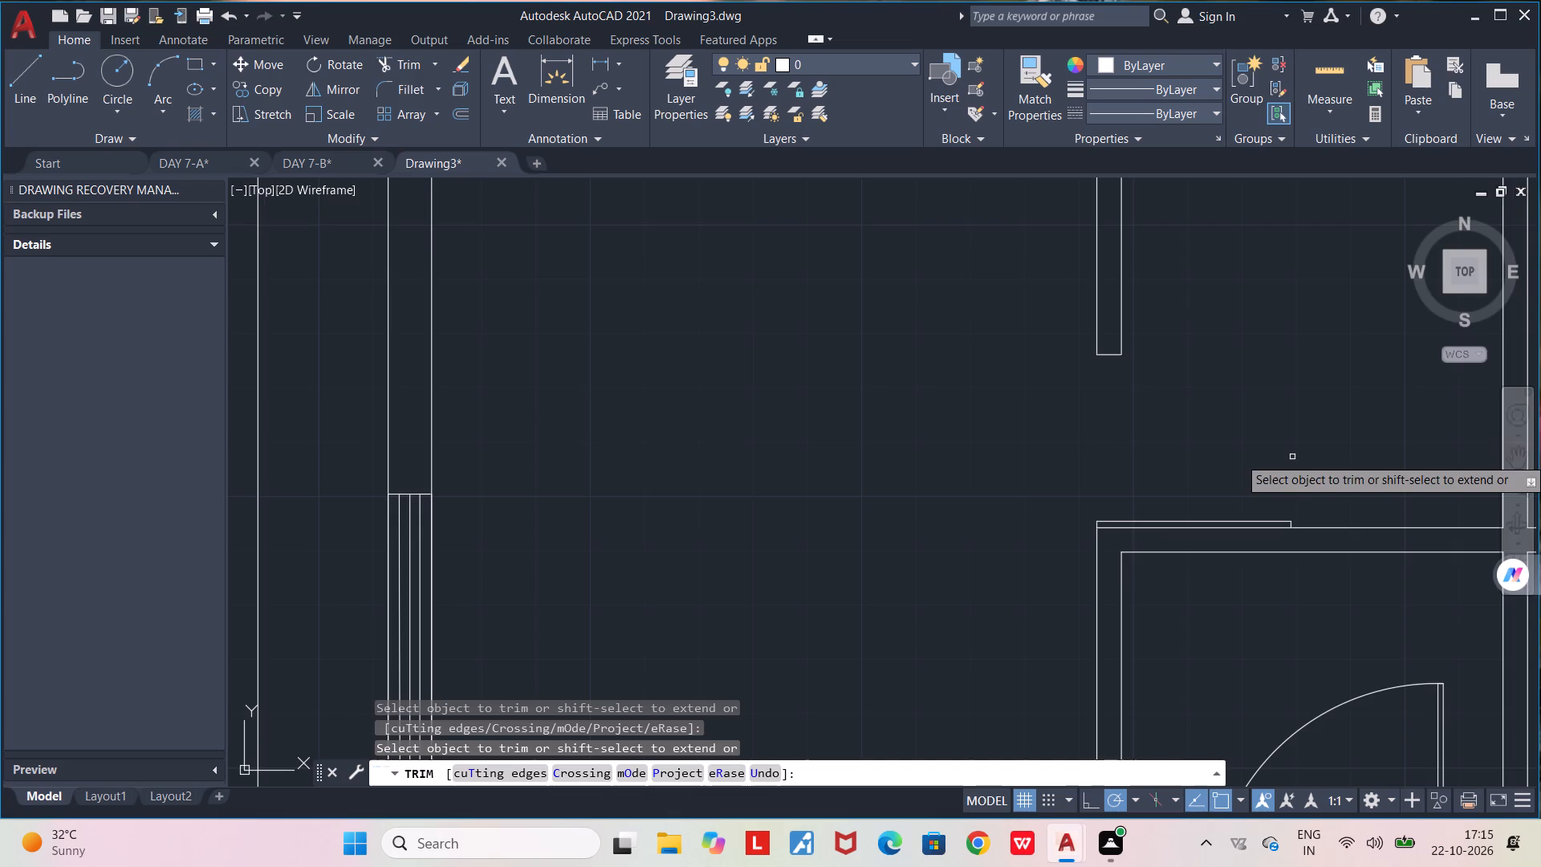
pyautogui.moveTo(1287, 453); pyautogui.dragTo(1026, 475, button='middle')
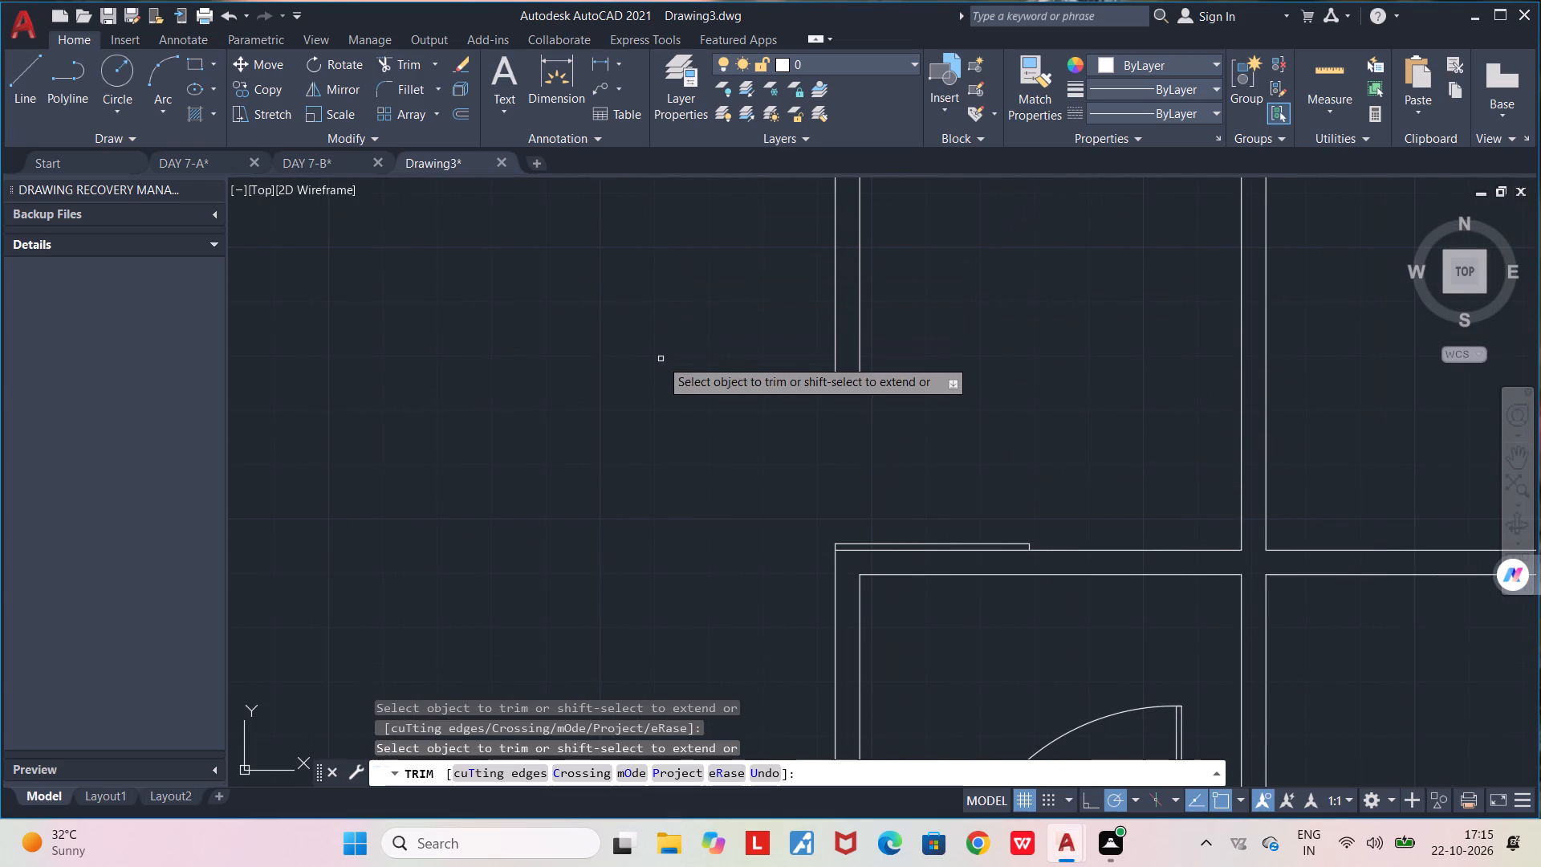
pyautogui.press('Escape')
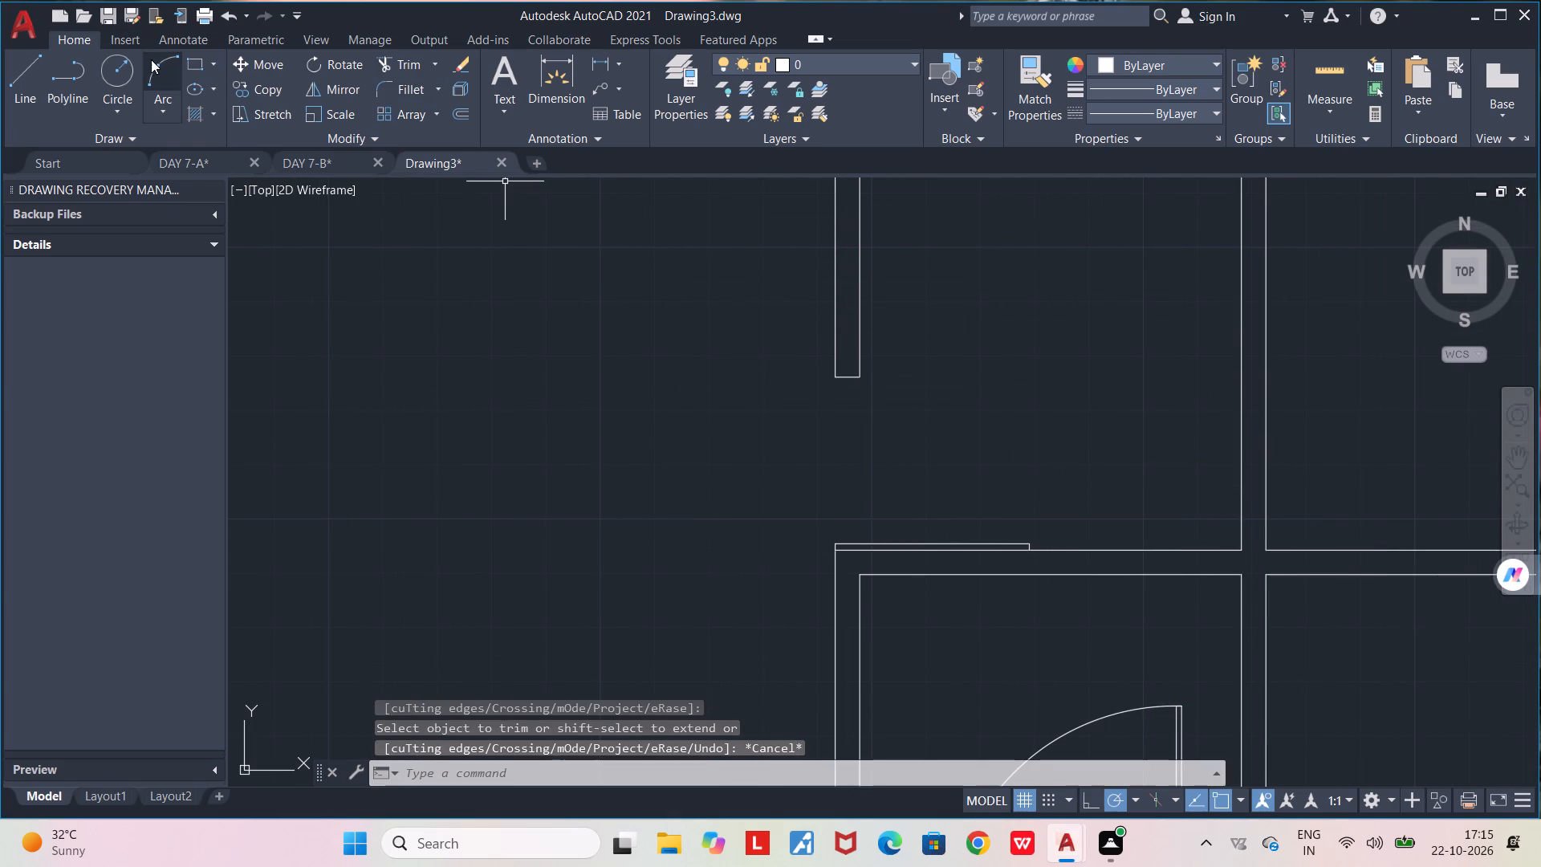
# Draw a three-point arc from the opening's upper east jamb corner through the door leaf's east end, ending inside the northwest room.
pyautogui.click(152, 63)
pyautogui.click(858, 380)
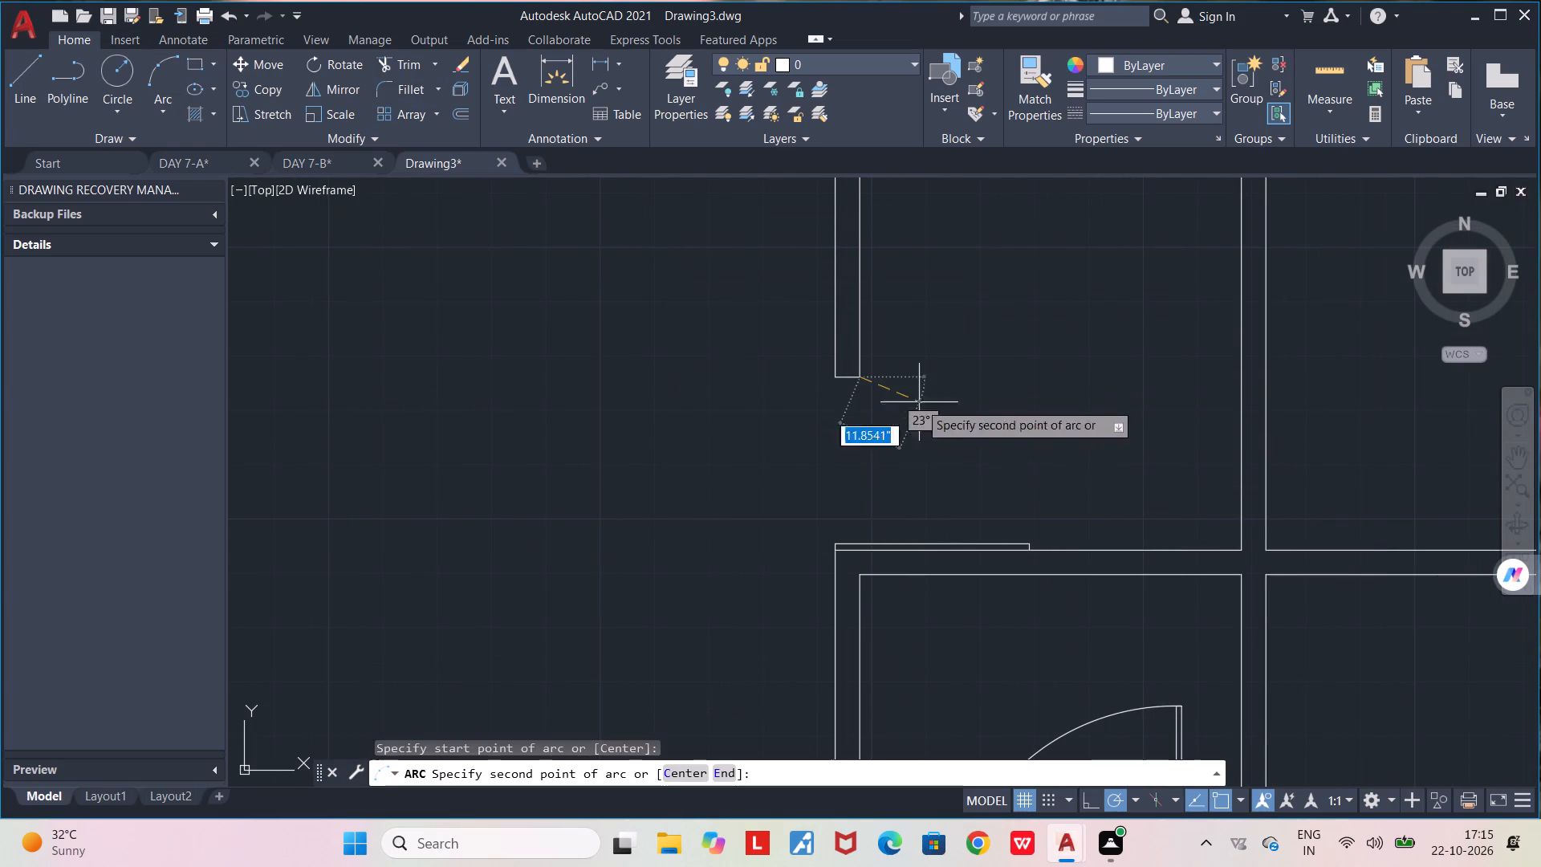
pyautogui.scroll(4, 1031, 544)
pyautogui.click(1024, 553)
pyautogui.scroll(-3, 1023, 552)
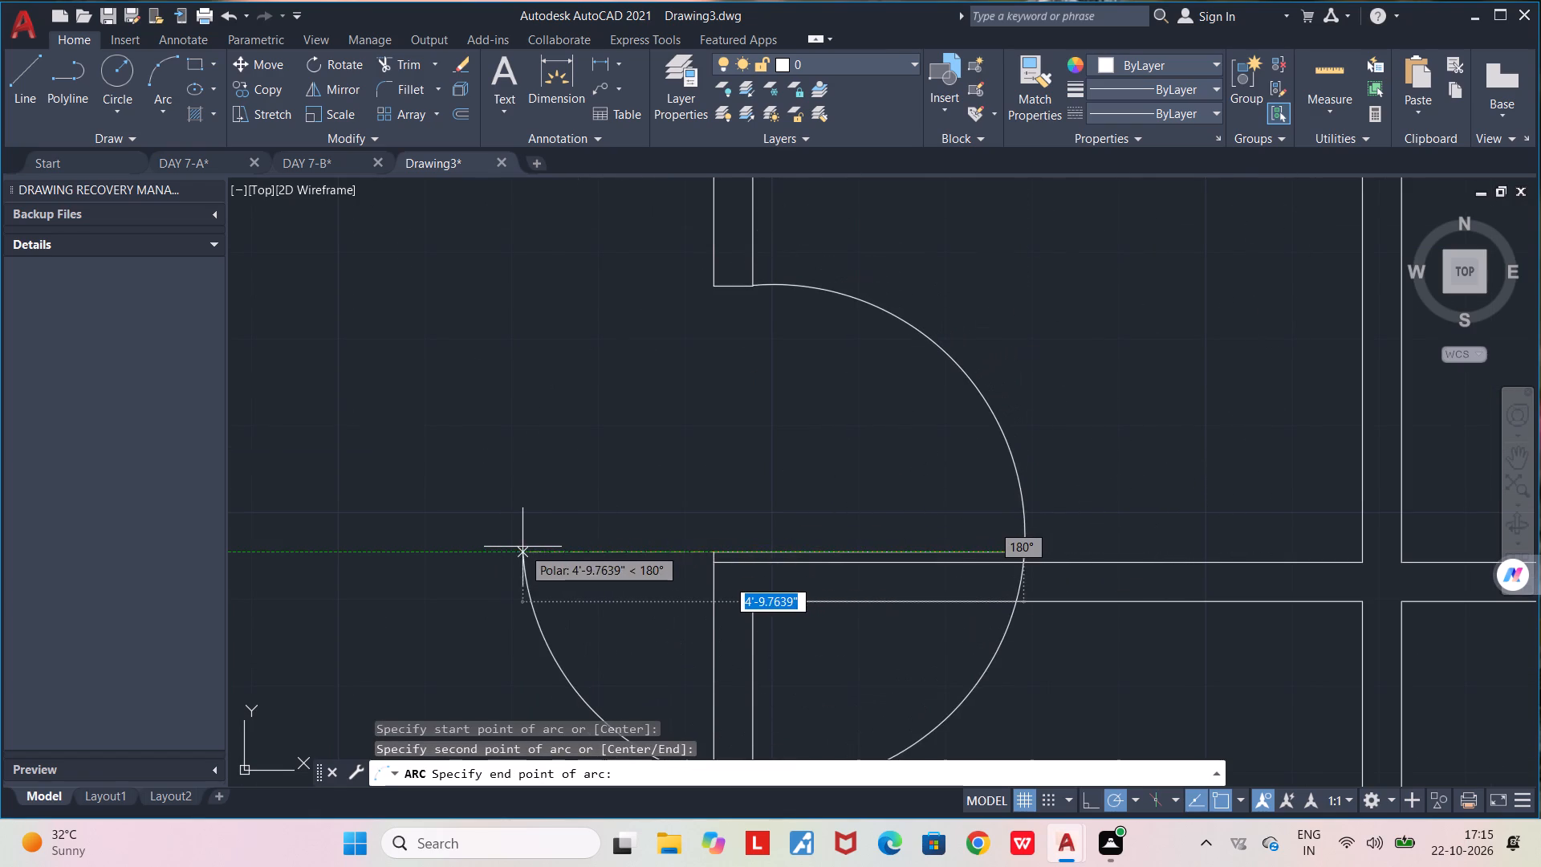
pyautogui.moveTo(503, 547); pyautogui.dragTo(861, 537, button='middle')
pyautogui.scroll(-3, 861, 538)
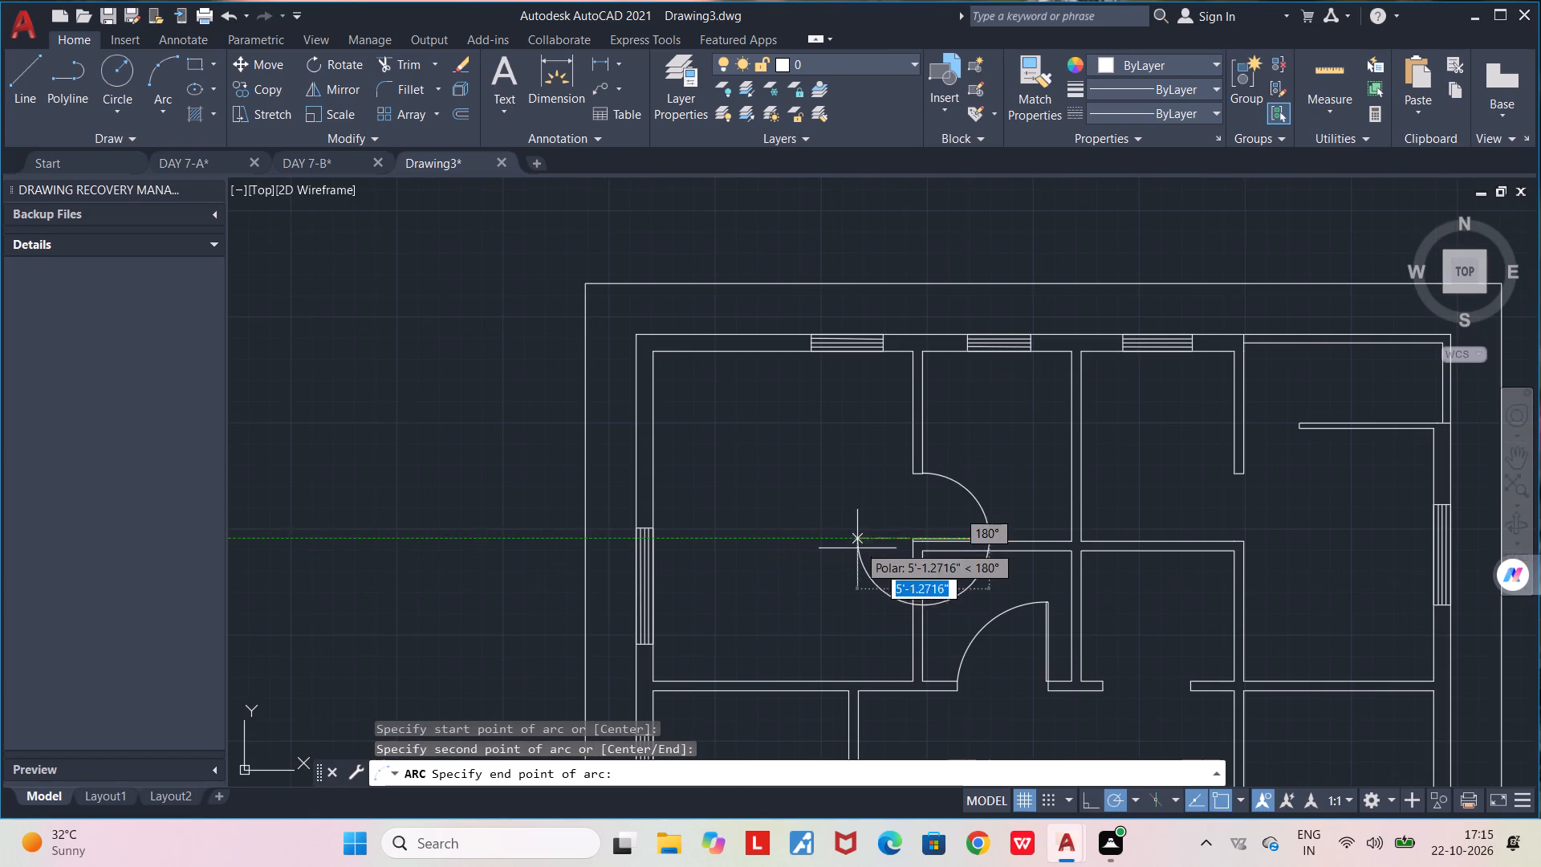
pyautogui.click(836, 575)
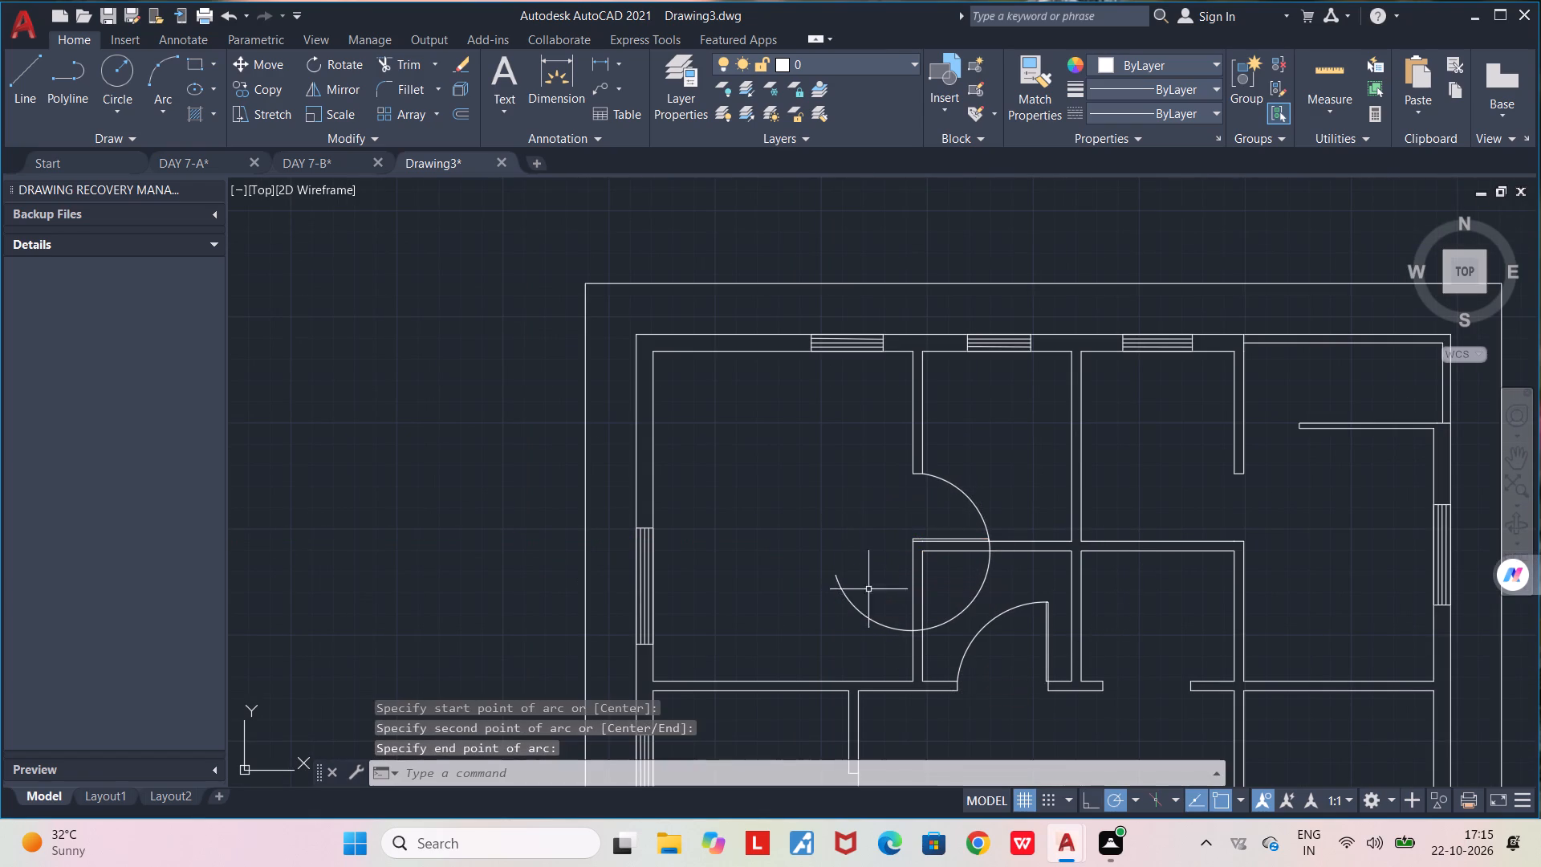
# Trim the arc below the door leaf so only the quarter swing up to the jamb remains.
pyautogui.write('TR')
pyautogui.press('Return')
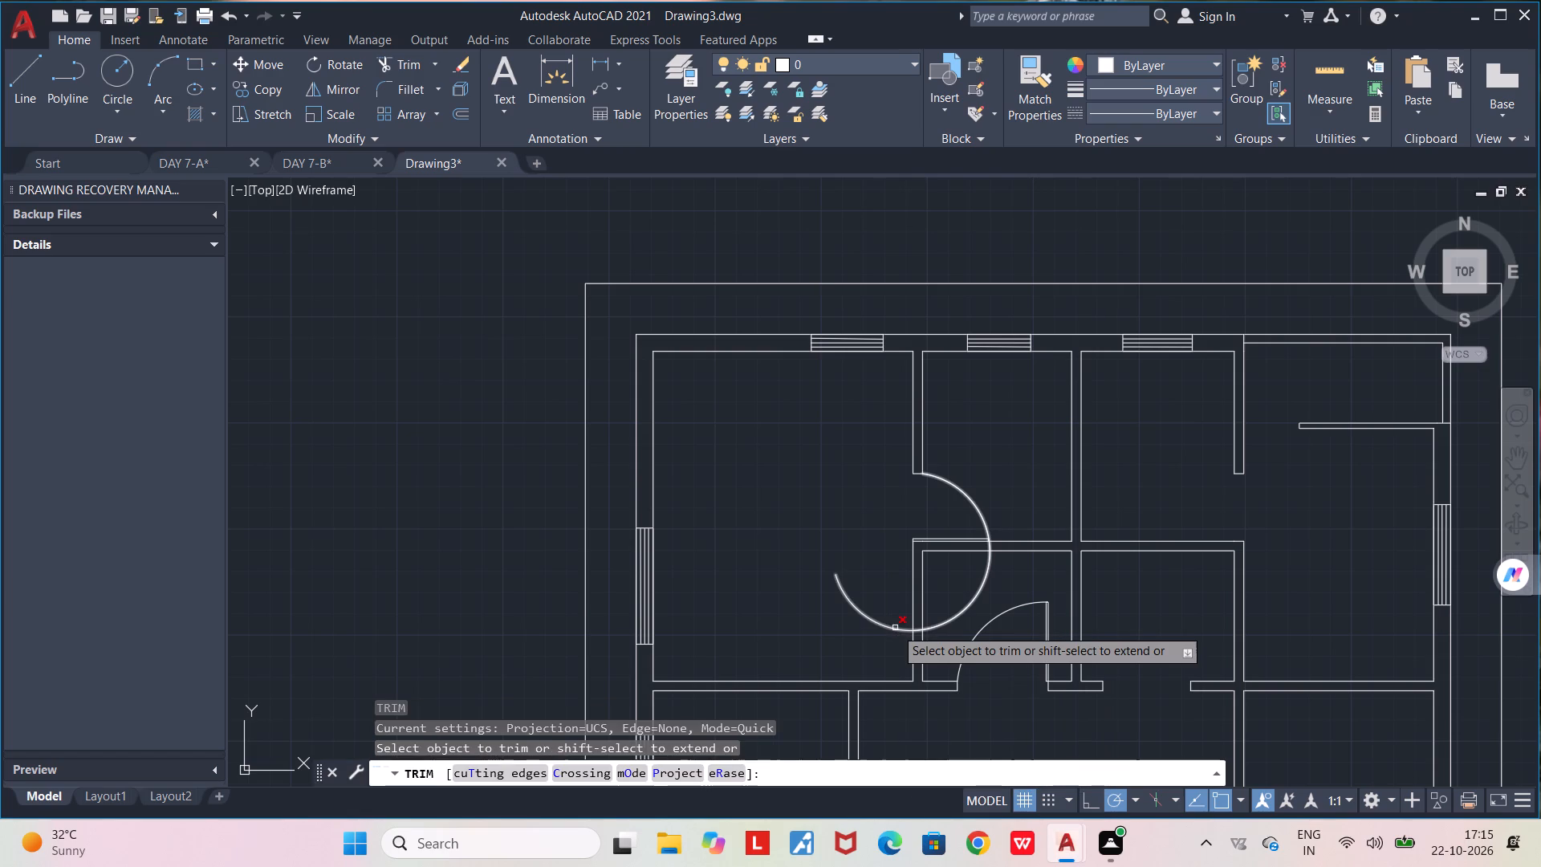
pyautogui.click(895, 630)
pyautogui.click(935, 627)
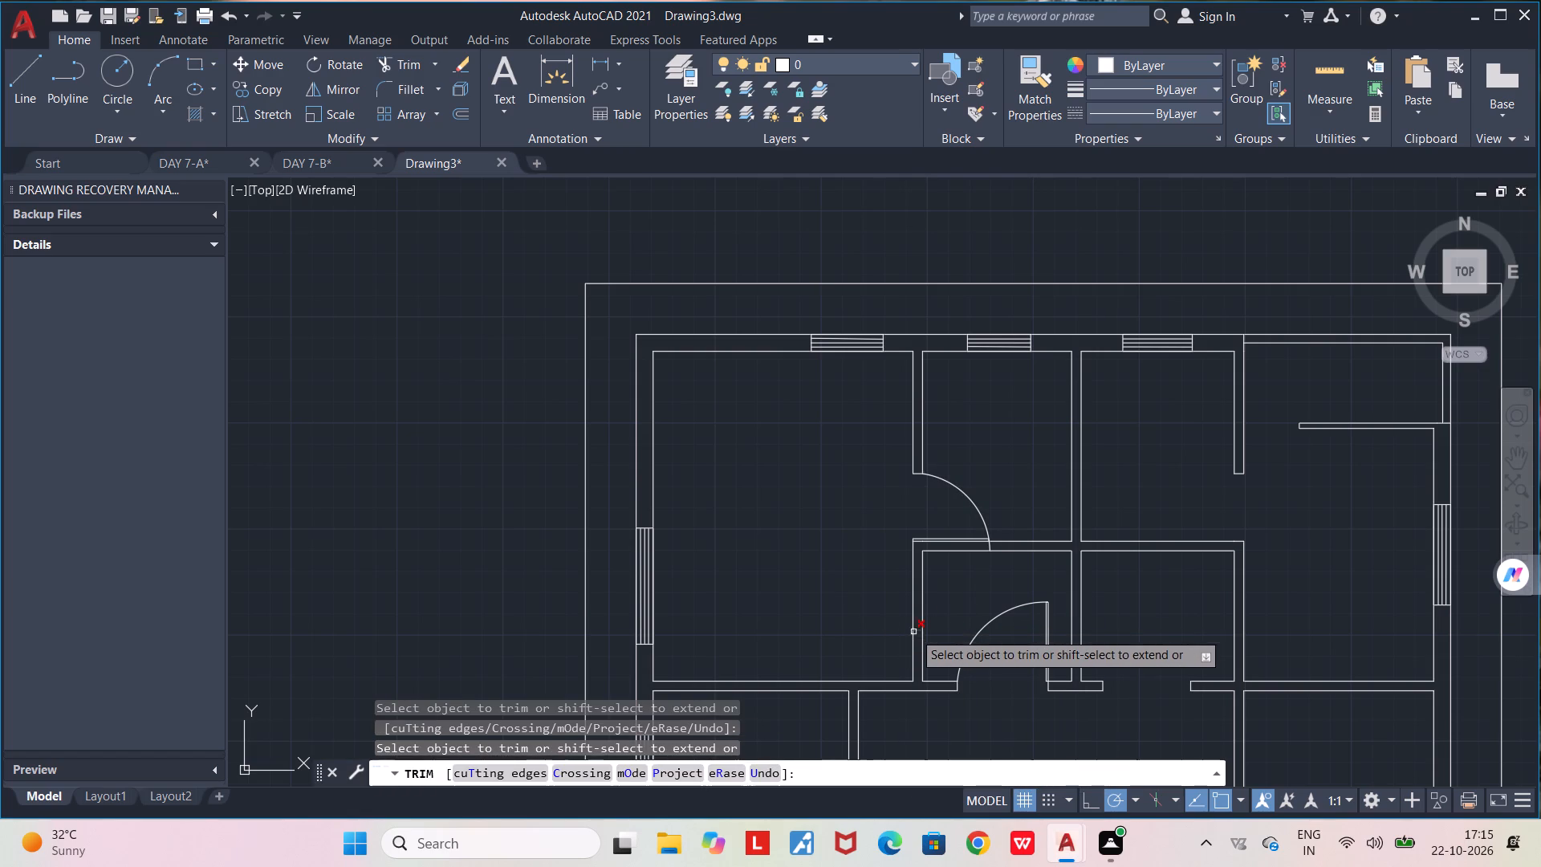
pyautogui.click(917, 629)
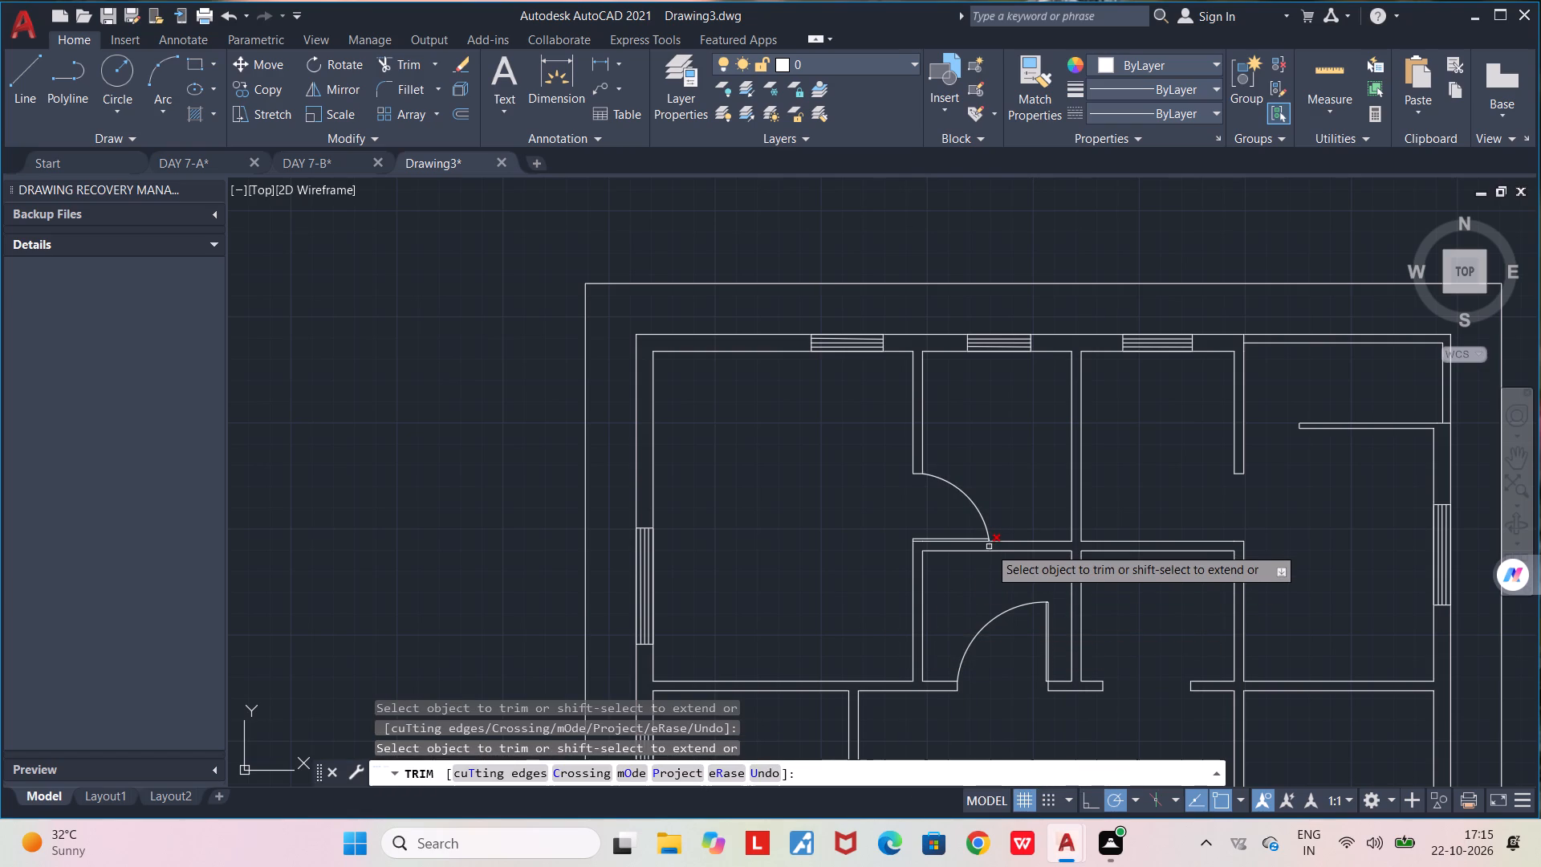
pyautogui.click(989, 547)
pyautogui.moveTo(956, 603); pyautogui.dragTo(953, 526, button='middle')
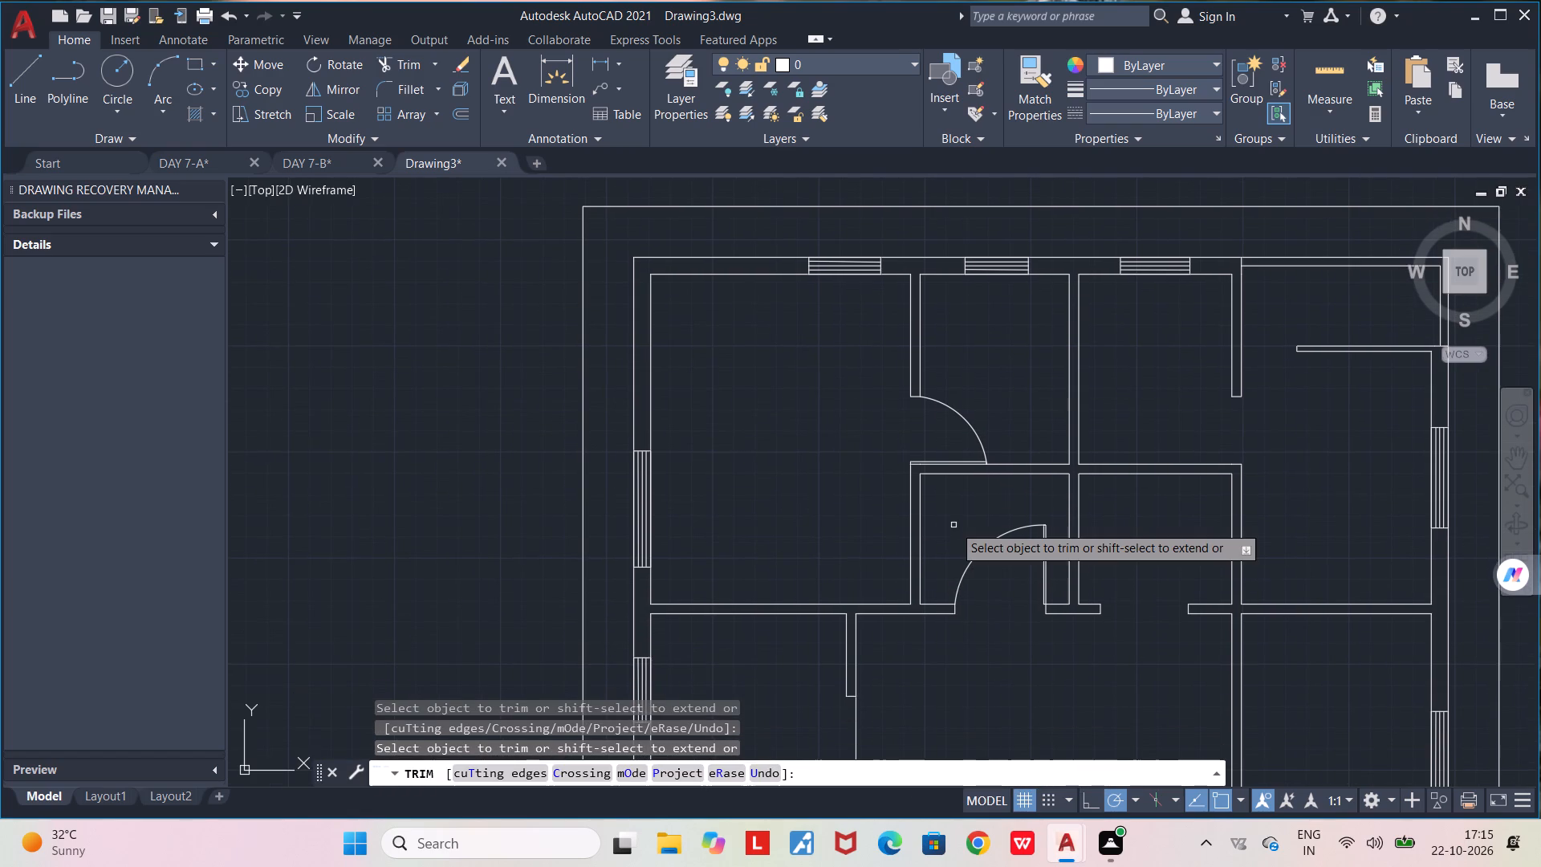
pyautogui.press('space')
# Outline a door leaf about 2' long and 0.5" deep, running west from the partition corner below the third northern room's east opening.
pyautogui.moveTo(946, 522); pyautogui.dragTo(642, 519, button='middle')
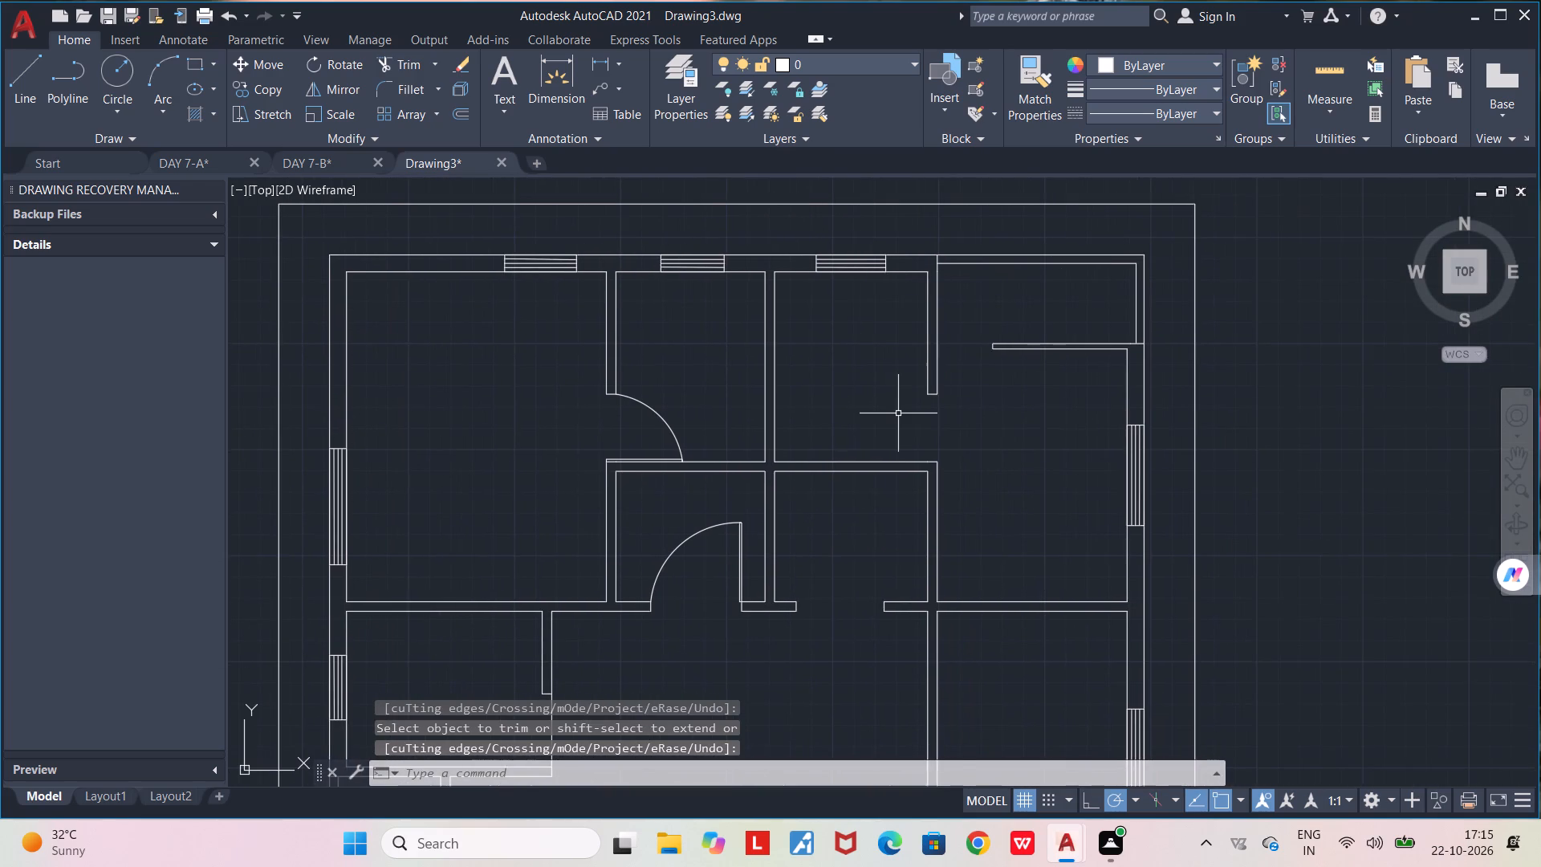
pyautogui.scroll(1, 899, 412)
pyautogui.moveTo(899, 412); pyautogui.dragTo(893, 492, button='middle')
pyautogui.scroll(1, 893, 492)
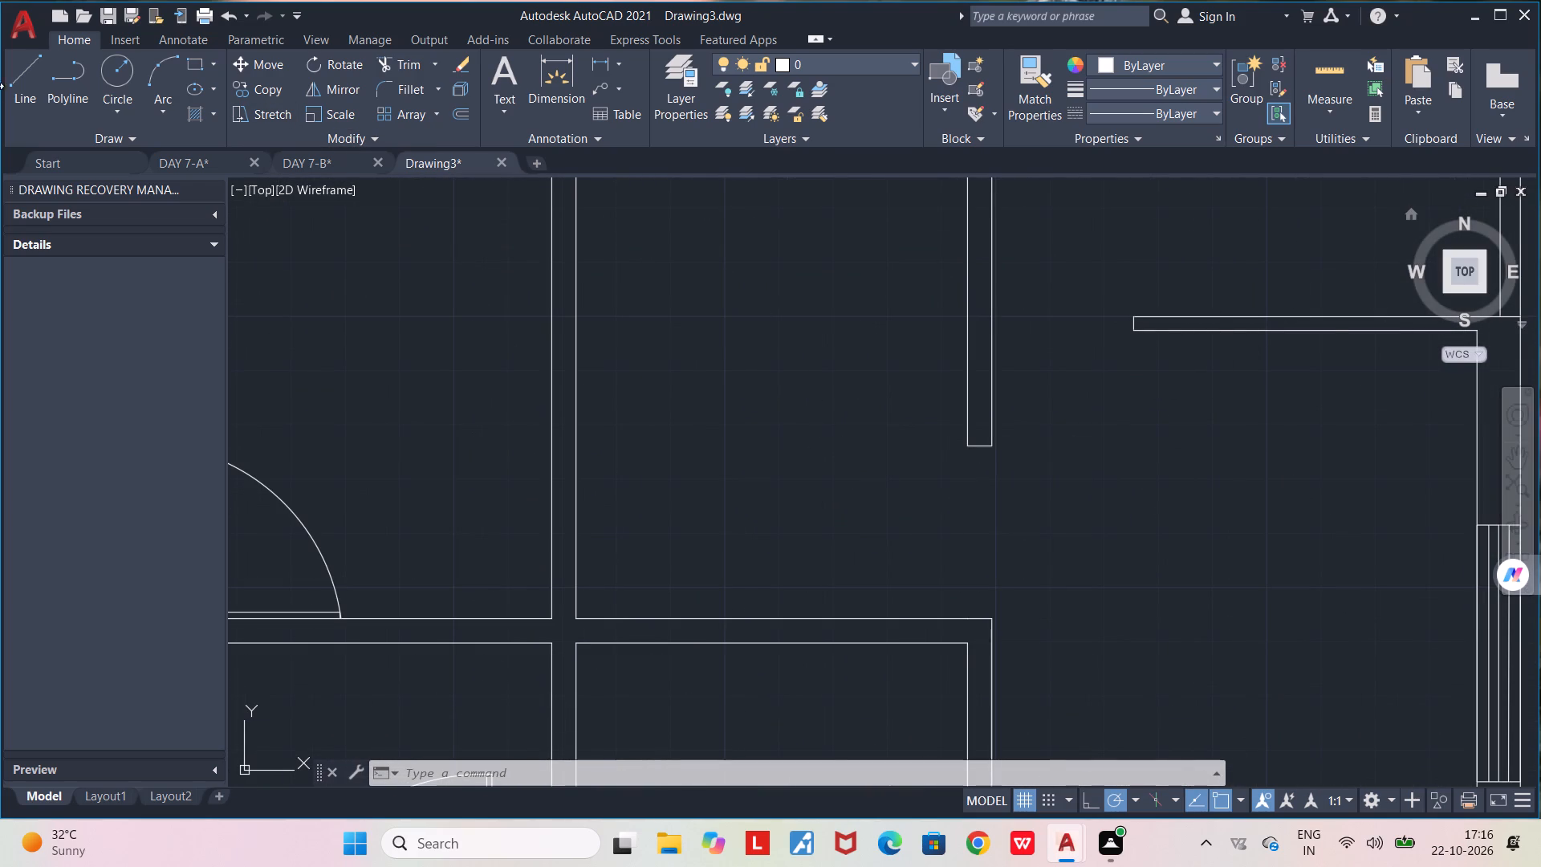
pyautogui.press('l')
pyautogui.press('Return')
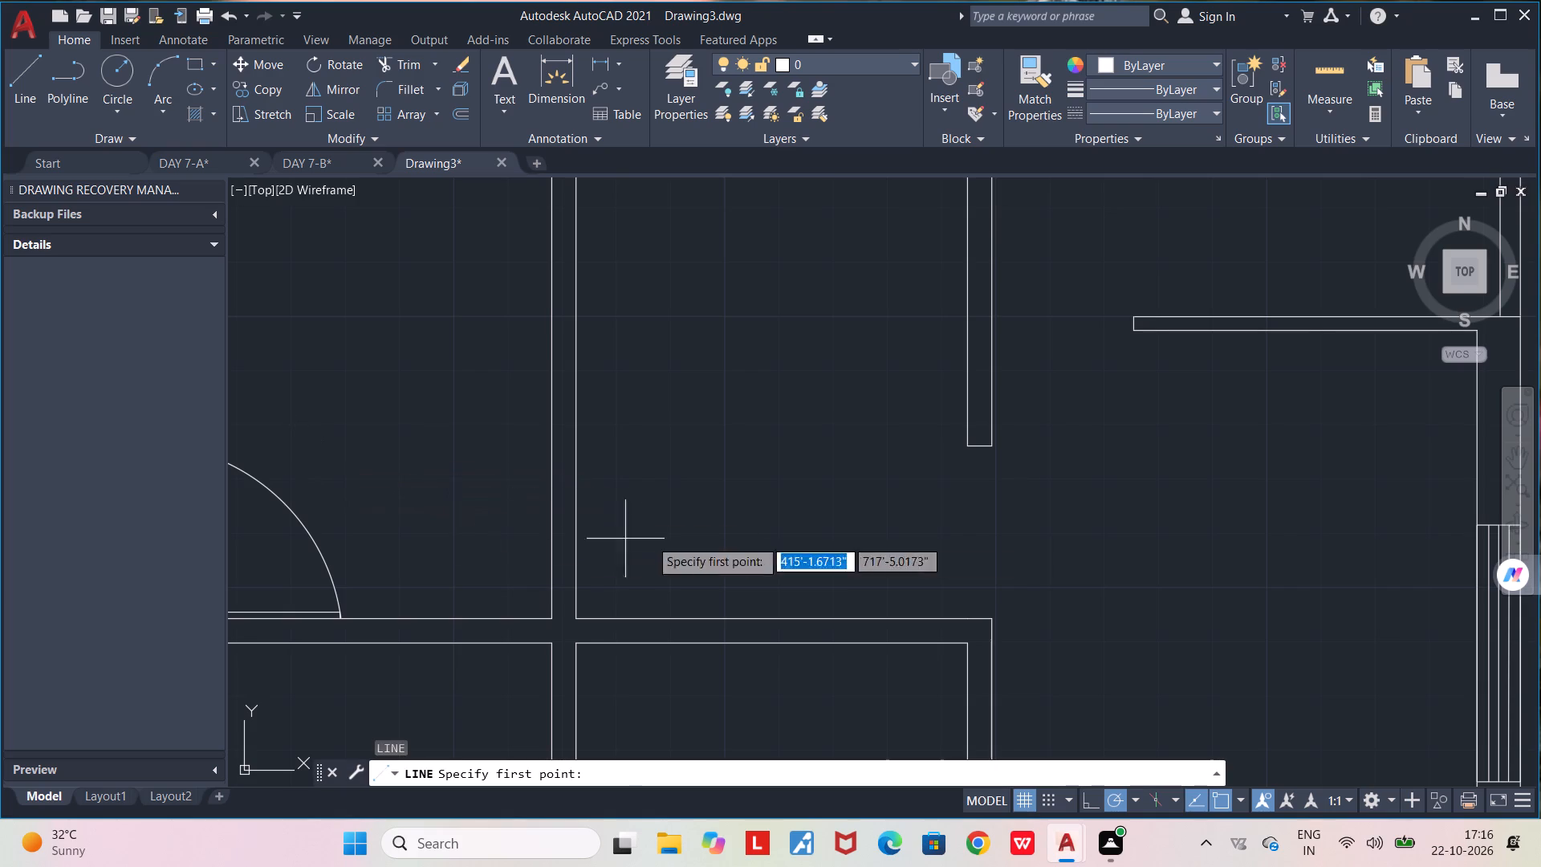
pyautogui.scroll(3, 989, 626)
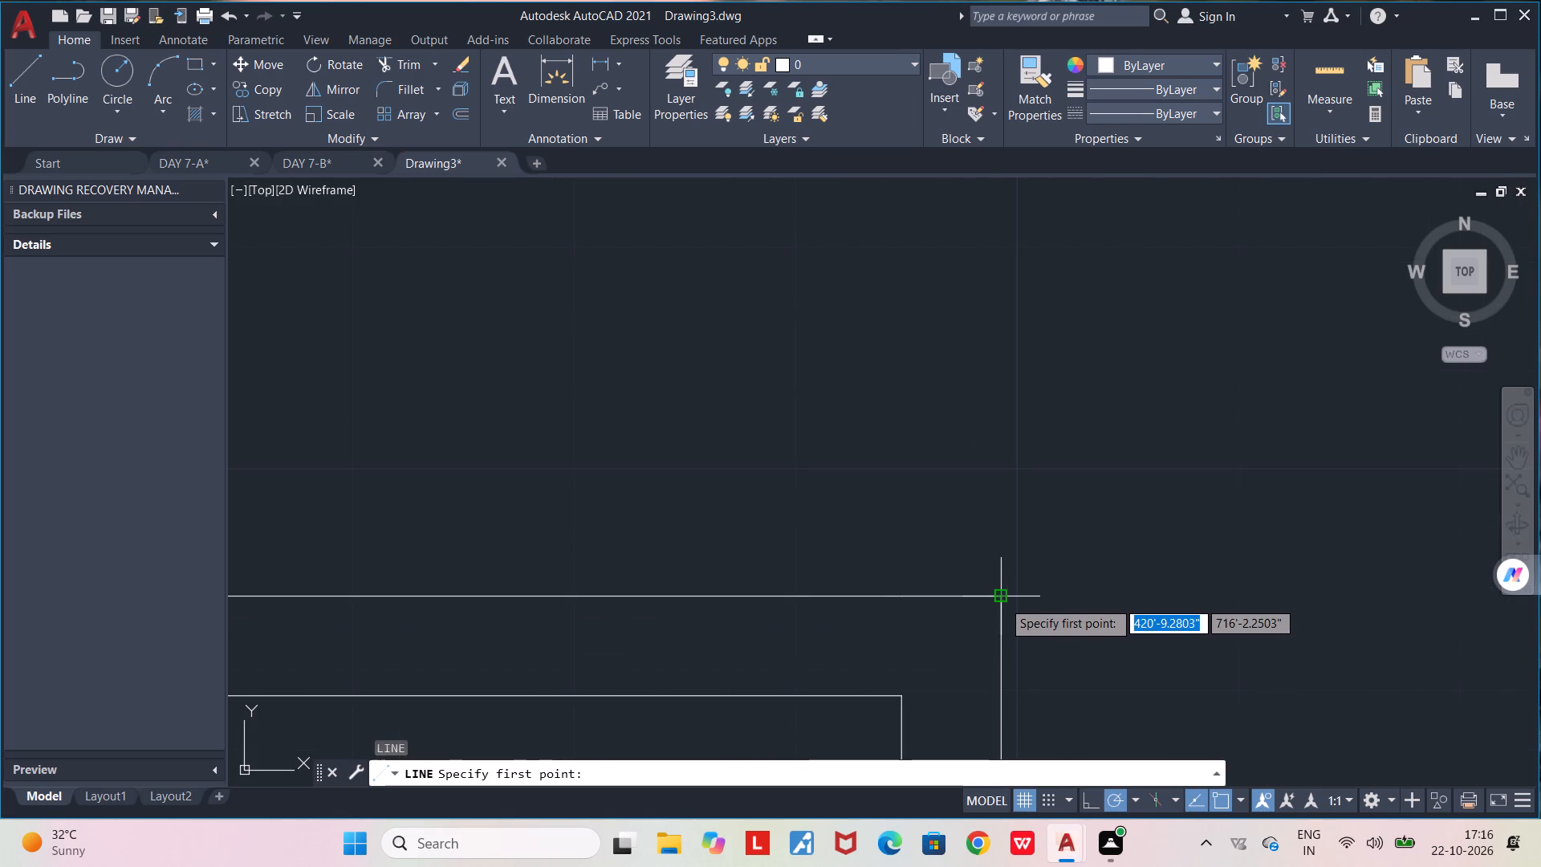
pyautogui.click(1002, 600)
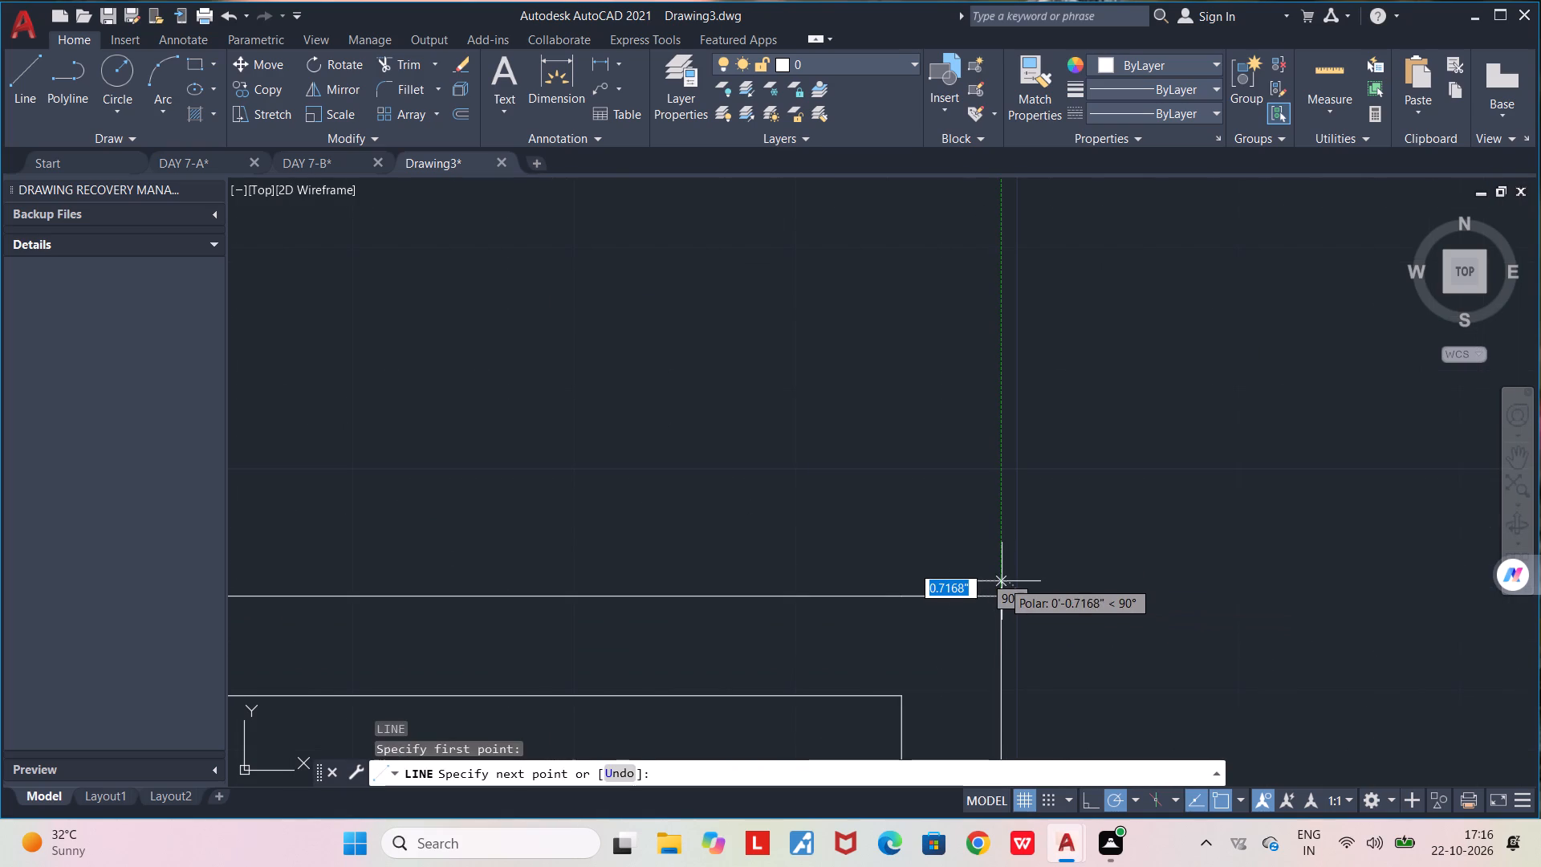
pyautogui.click(1002, 584)
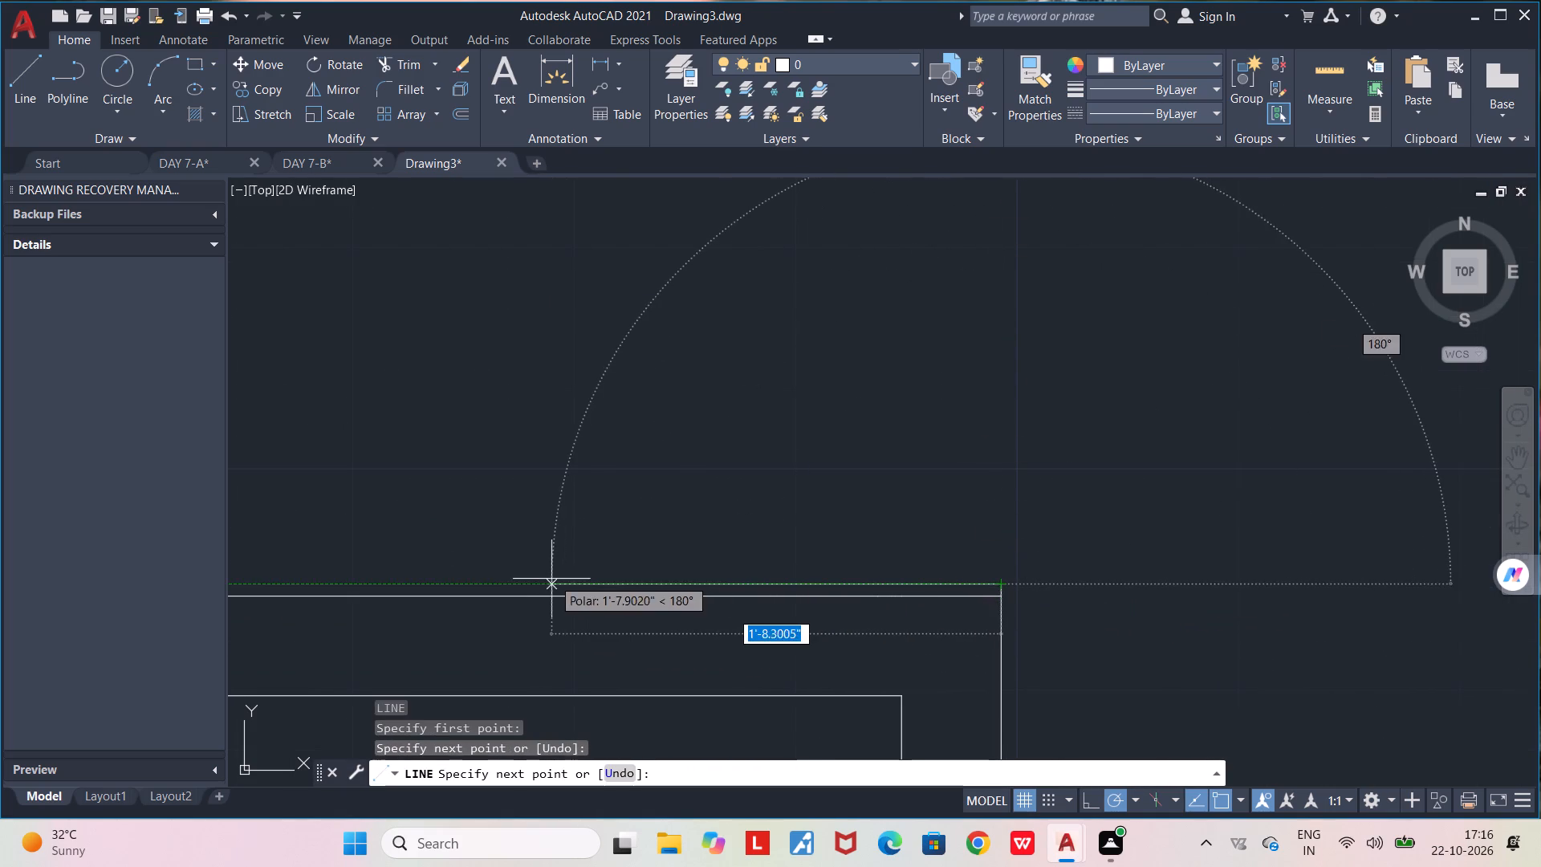
pyautogui.moveTo(541, 578); pyautogui.dragTo(863, 566, button='middle')
pyautogui.scroll(-1, 863, 566)
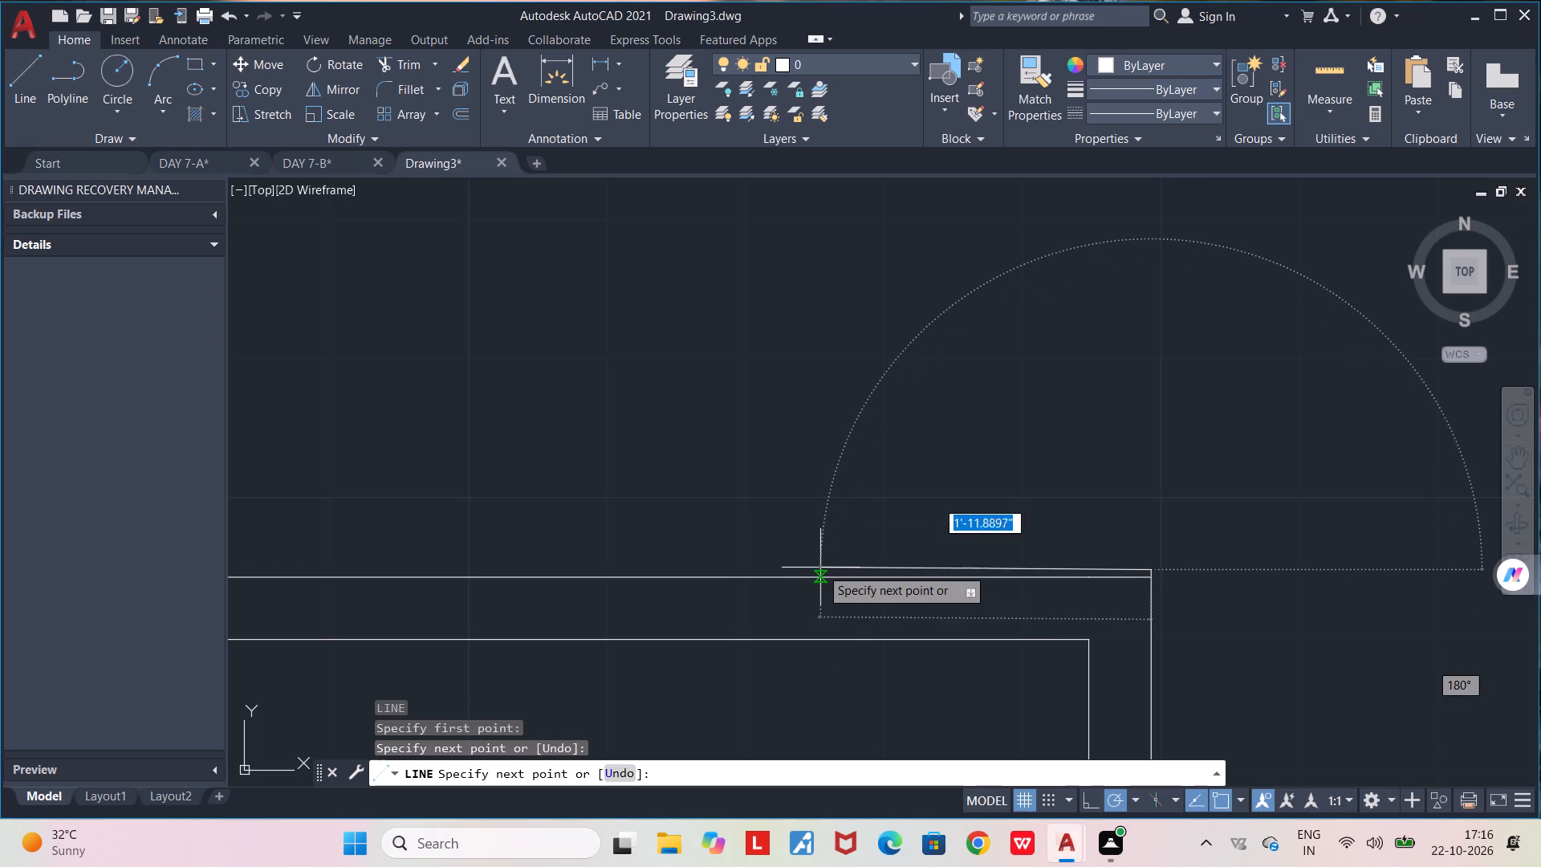
pyautogui.click(819, 565)
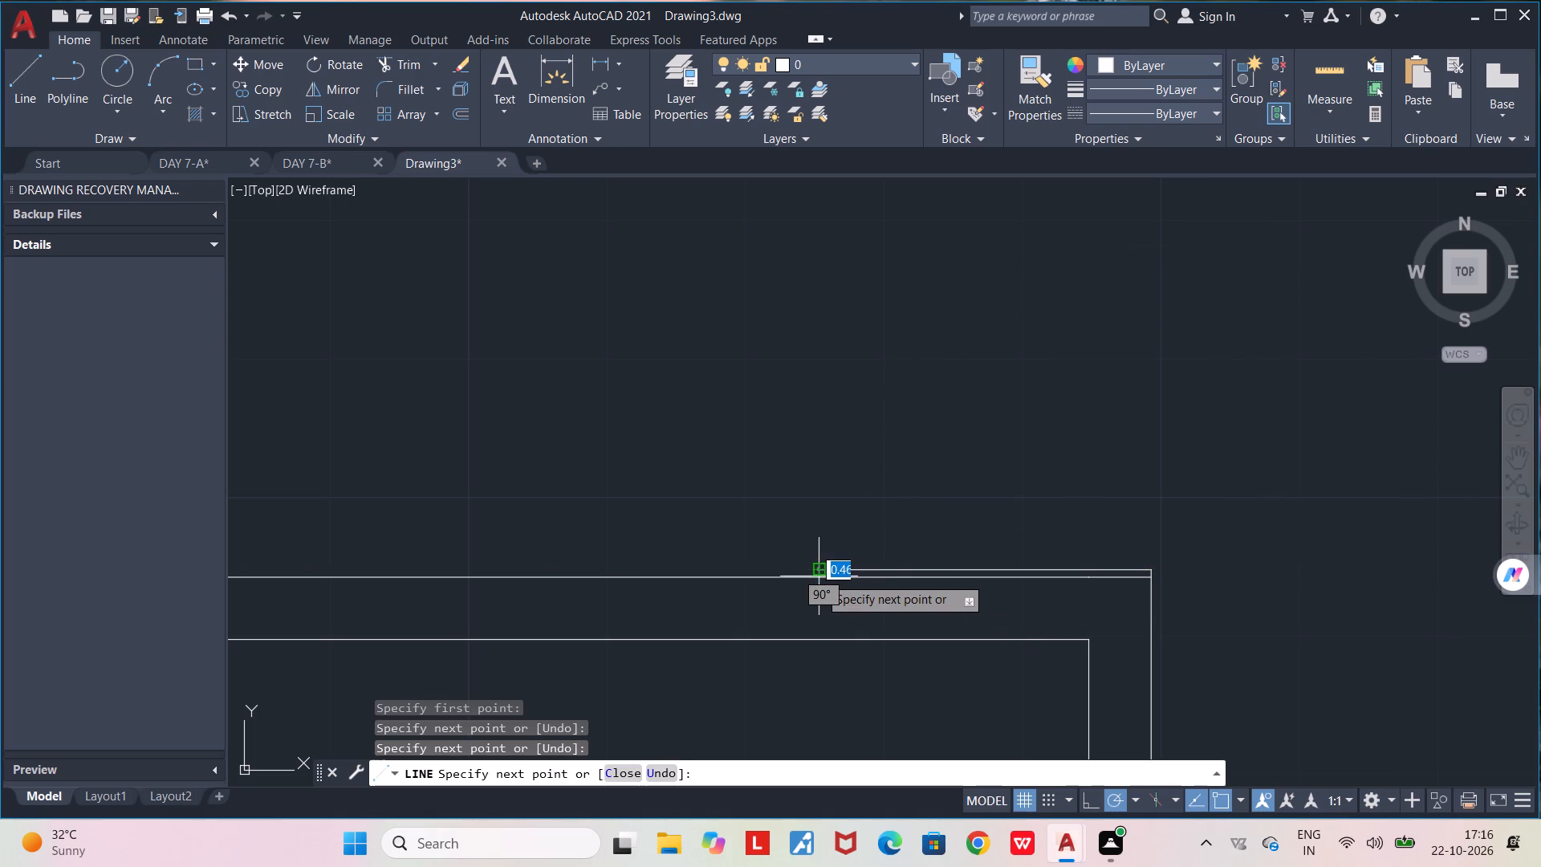
pyautogui.click(817, 601)
pyautogui.press('space')
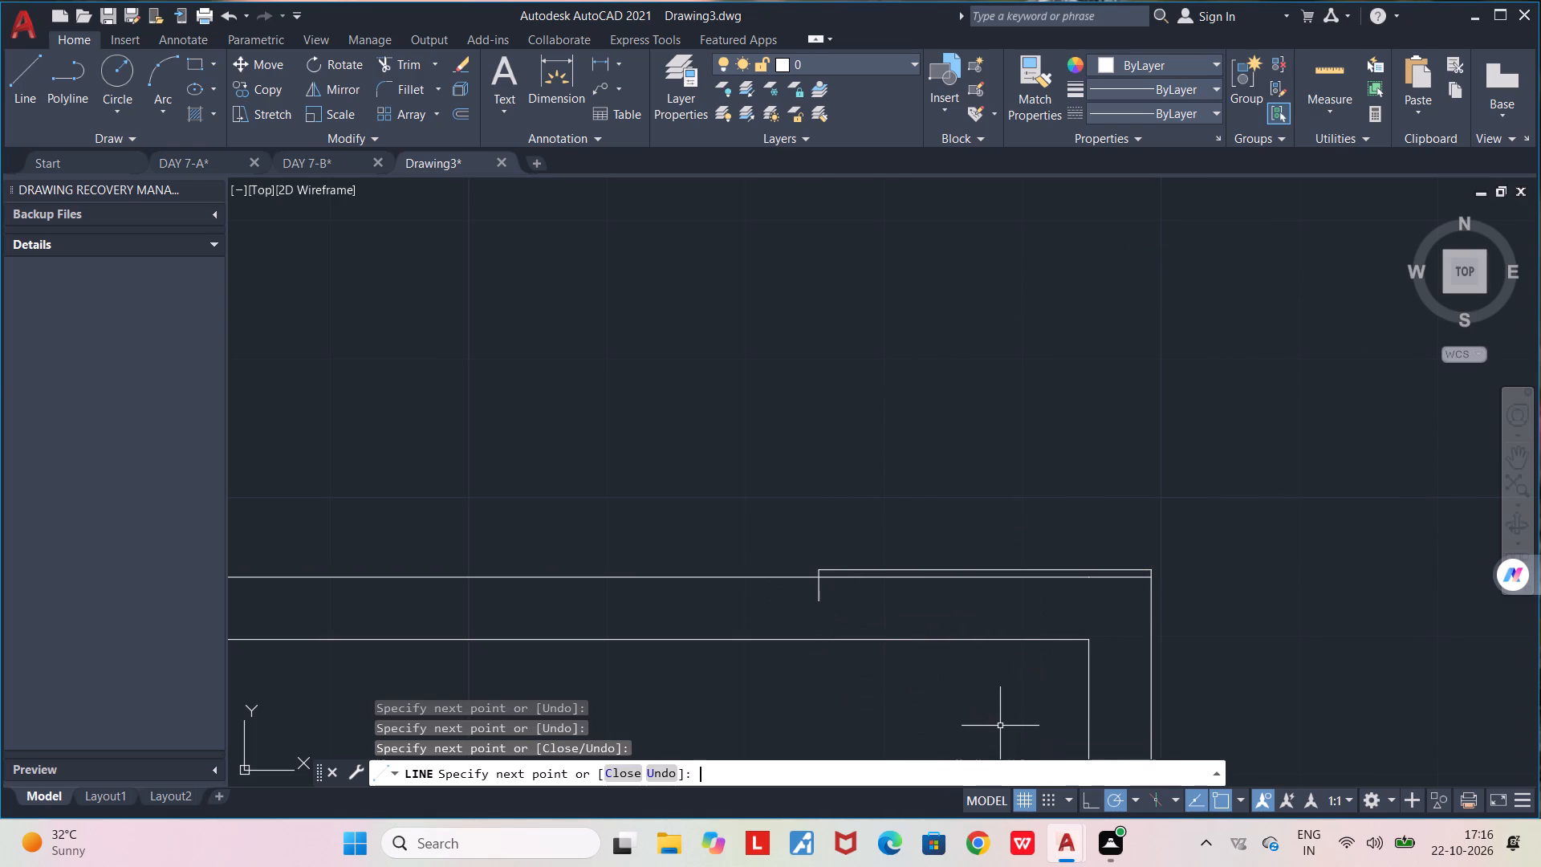
# Trim the overshoot of the new leaf's end line where it crosses the partition.
pyautogui.write('TR')
pyautogui.press('Return')
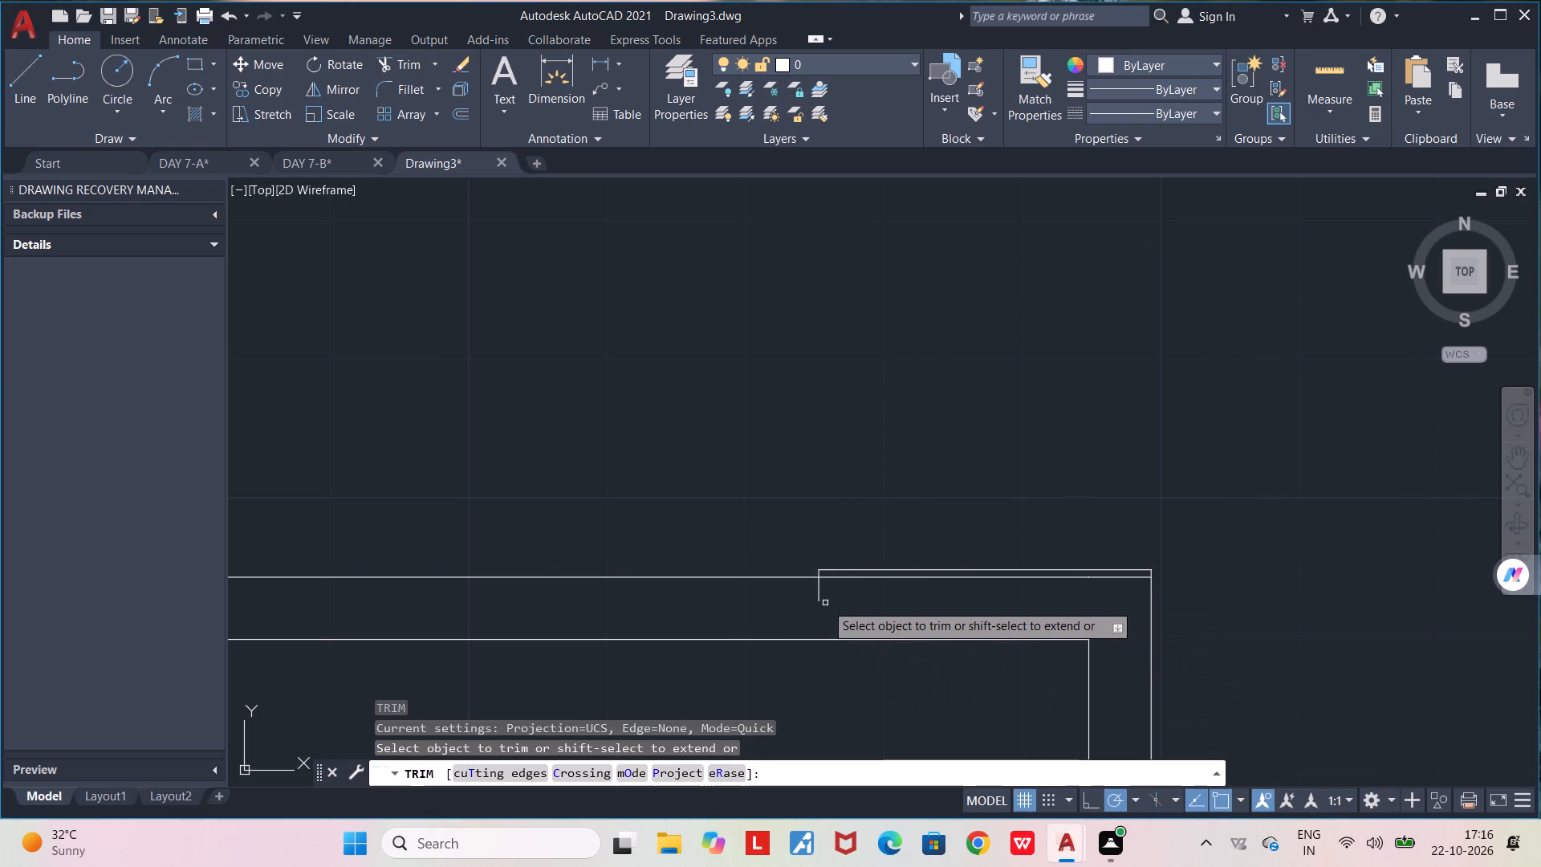
pyautogui.click(817, 594)
pyautogui.scroll(-3, 817, 594)
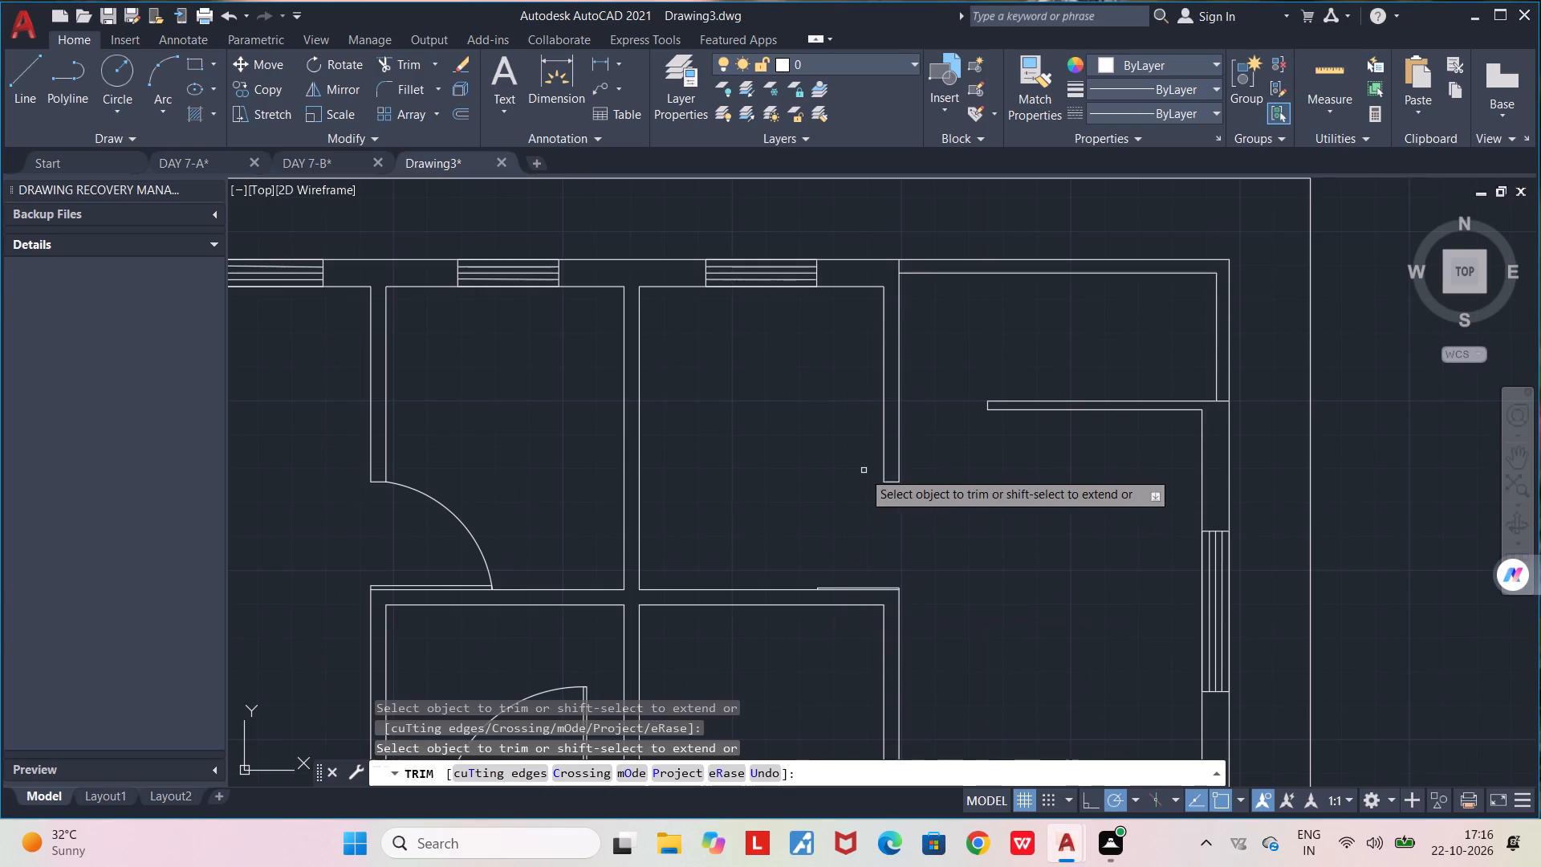
pyautogui.moveTo(856, 509); pyautogui.dragTo(901, 543, button='middle')
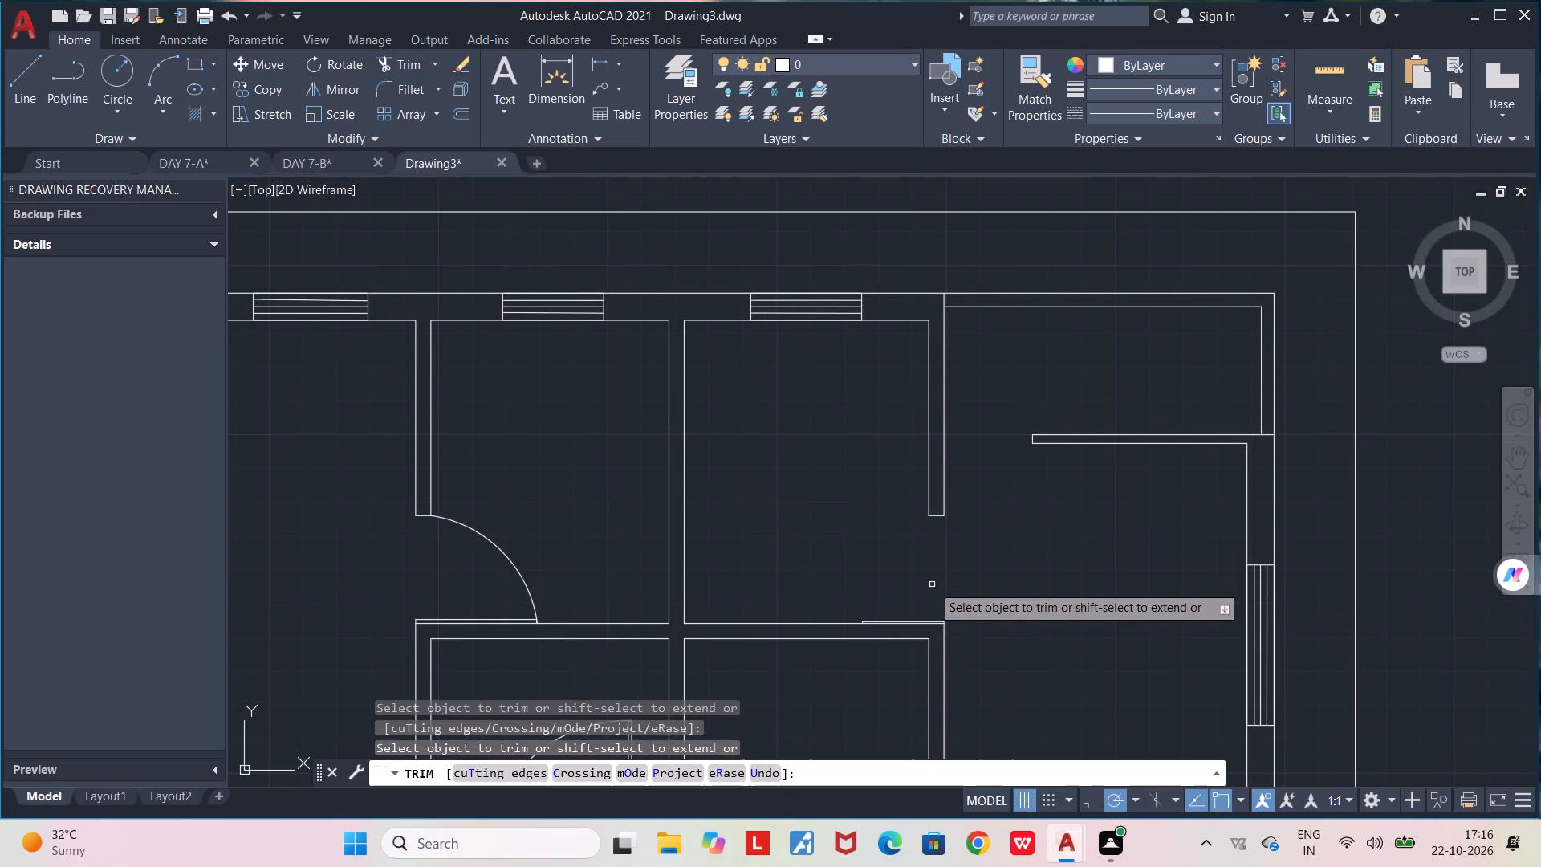
pyautogui.press('space')
# Extend the 4.5" partition stub above the third room's east opening southward by about 1'-2", outlining both faces and the end.
pyautogui.press('l')
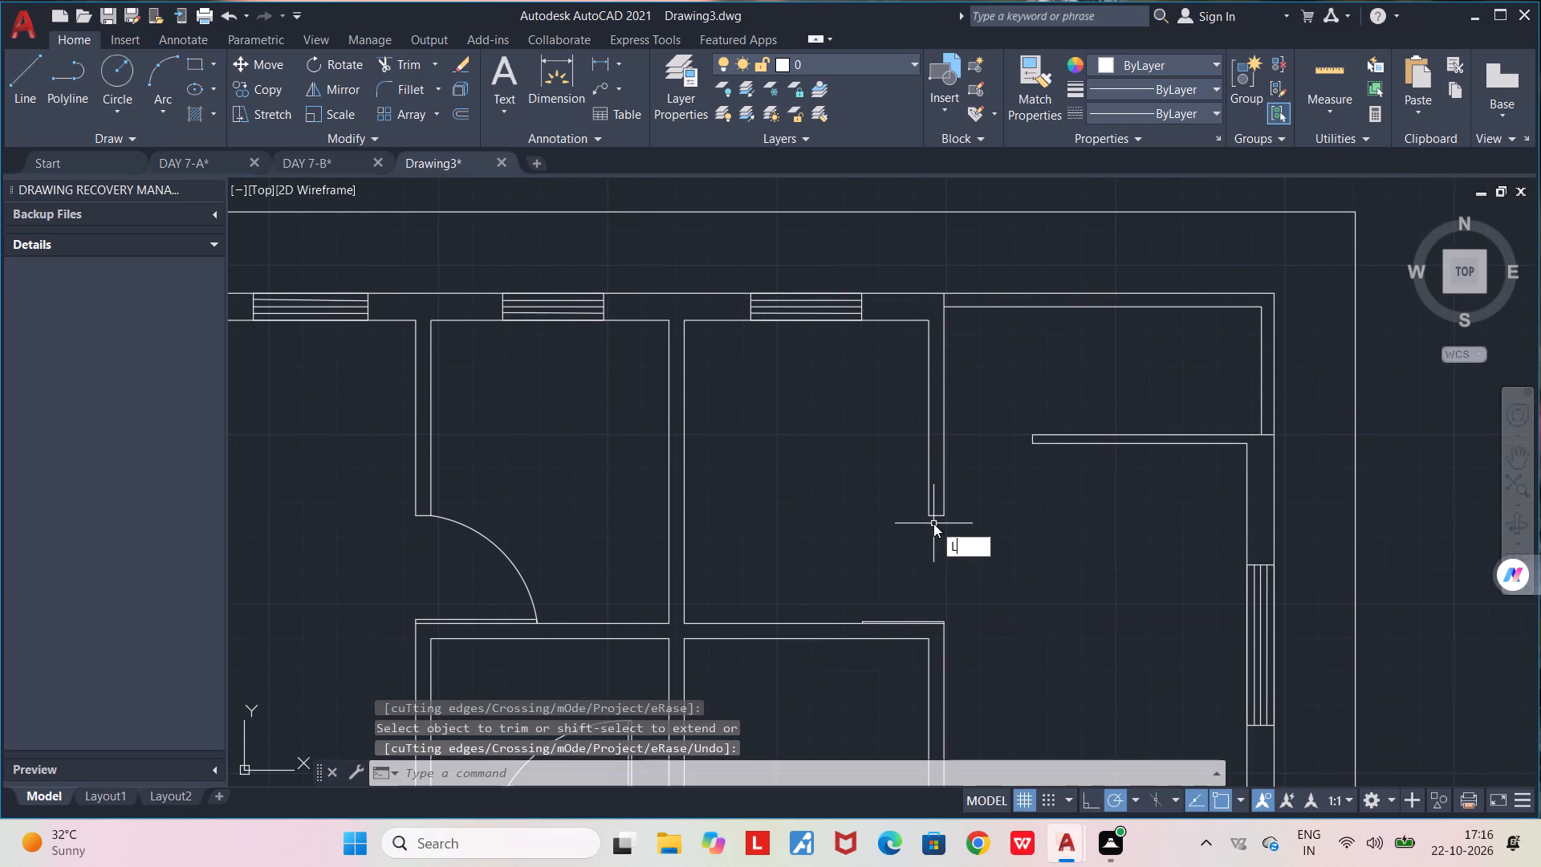
pyautogui.press('Return')
pyautogui.scroll(2, 932, 523)
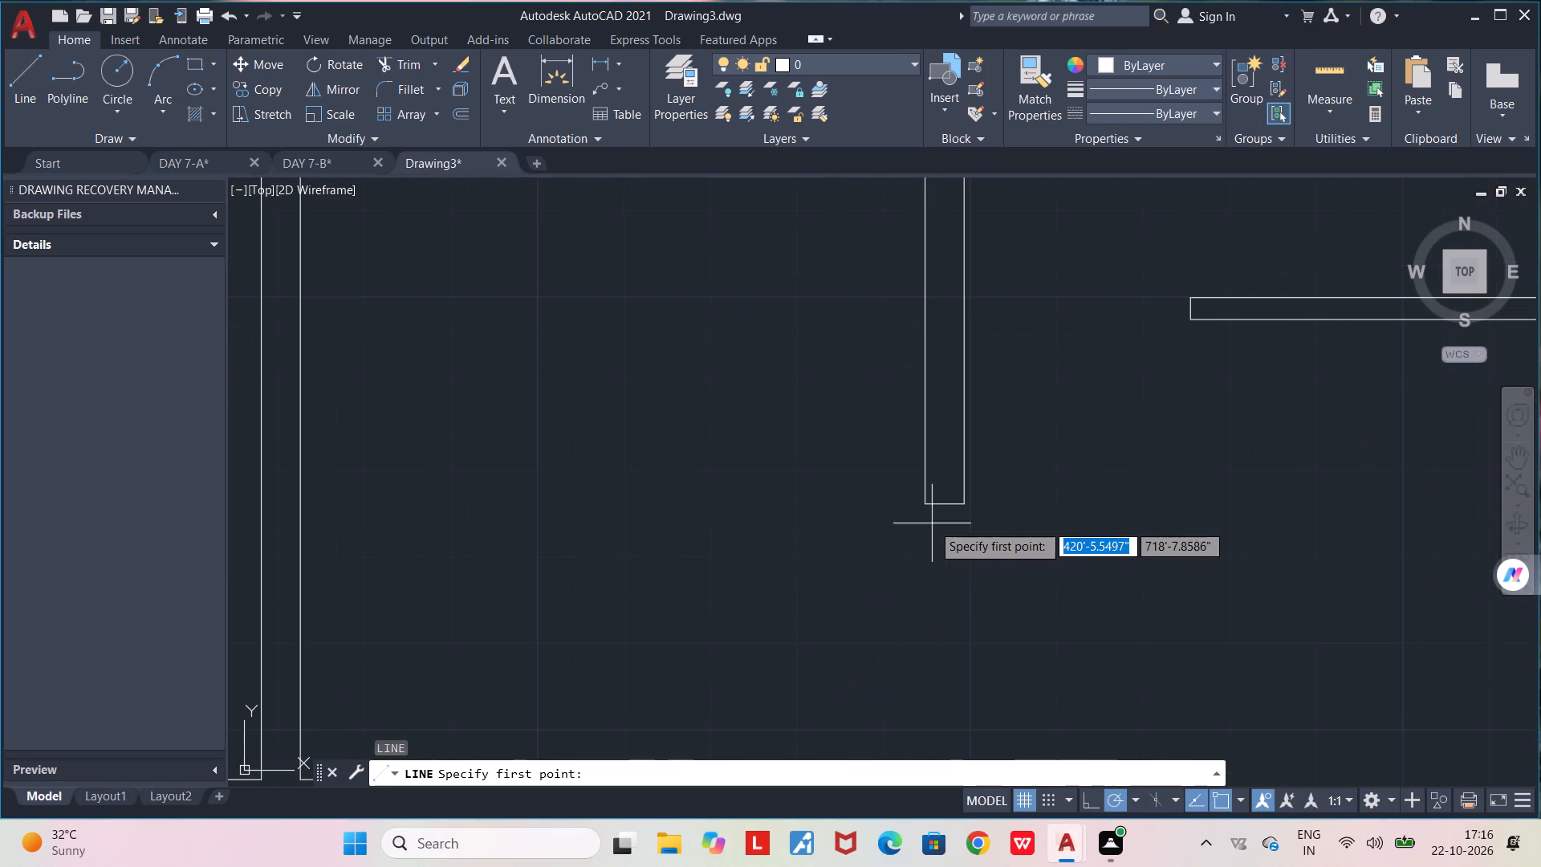
pyautogui.click(927, 506)
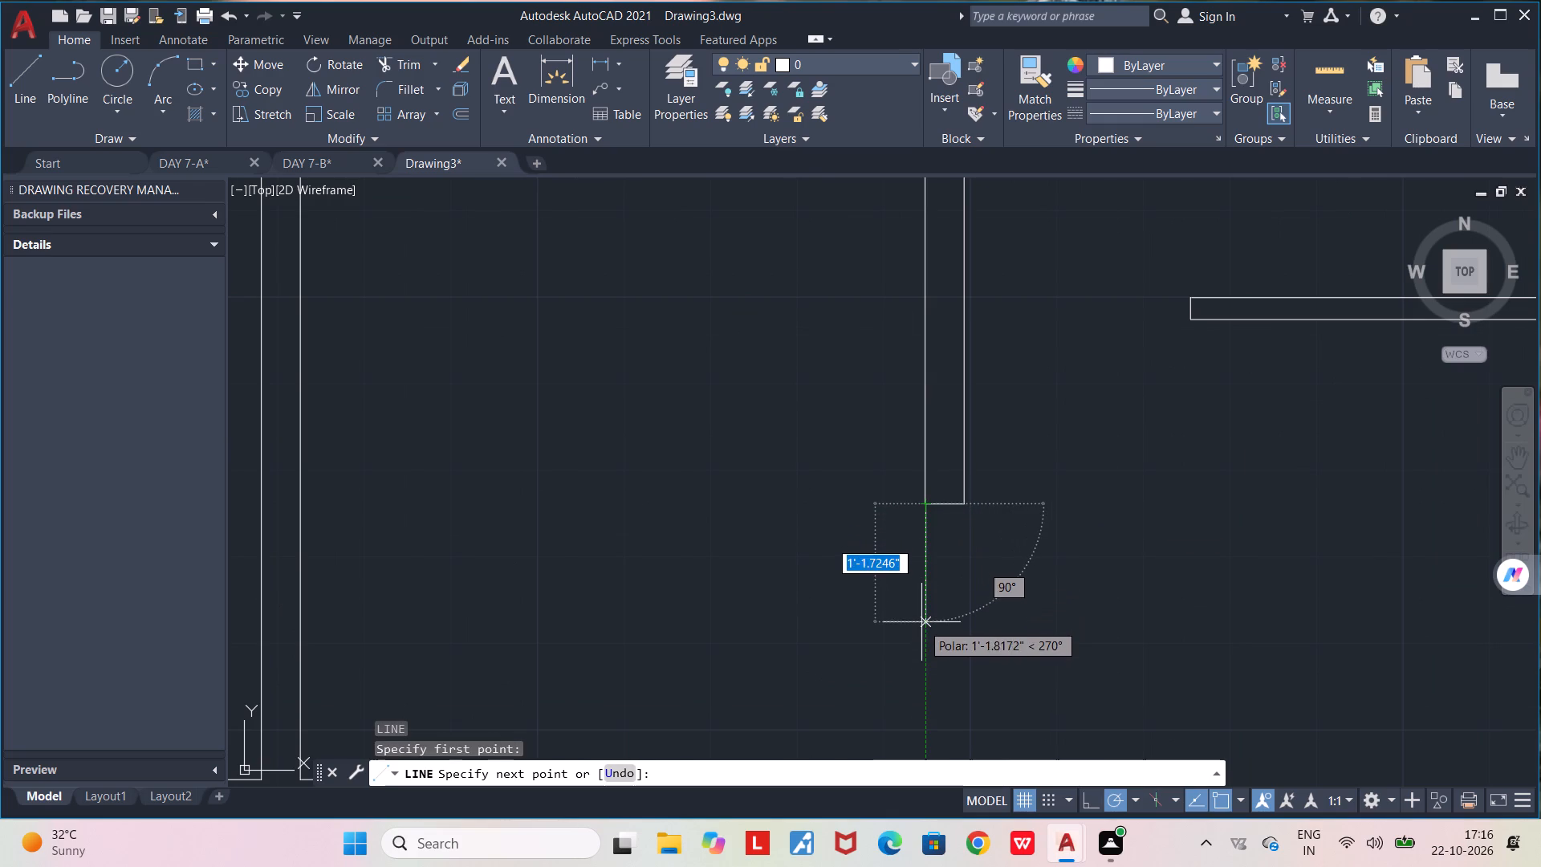
pyautogui.click(921, 622)
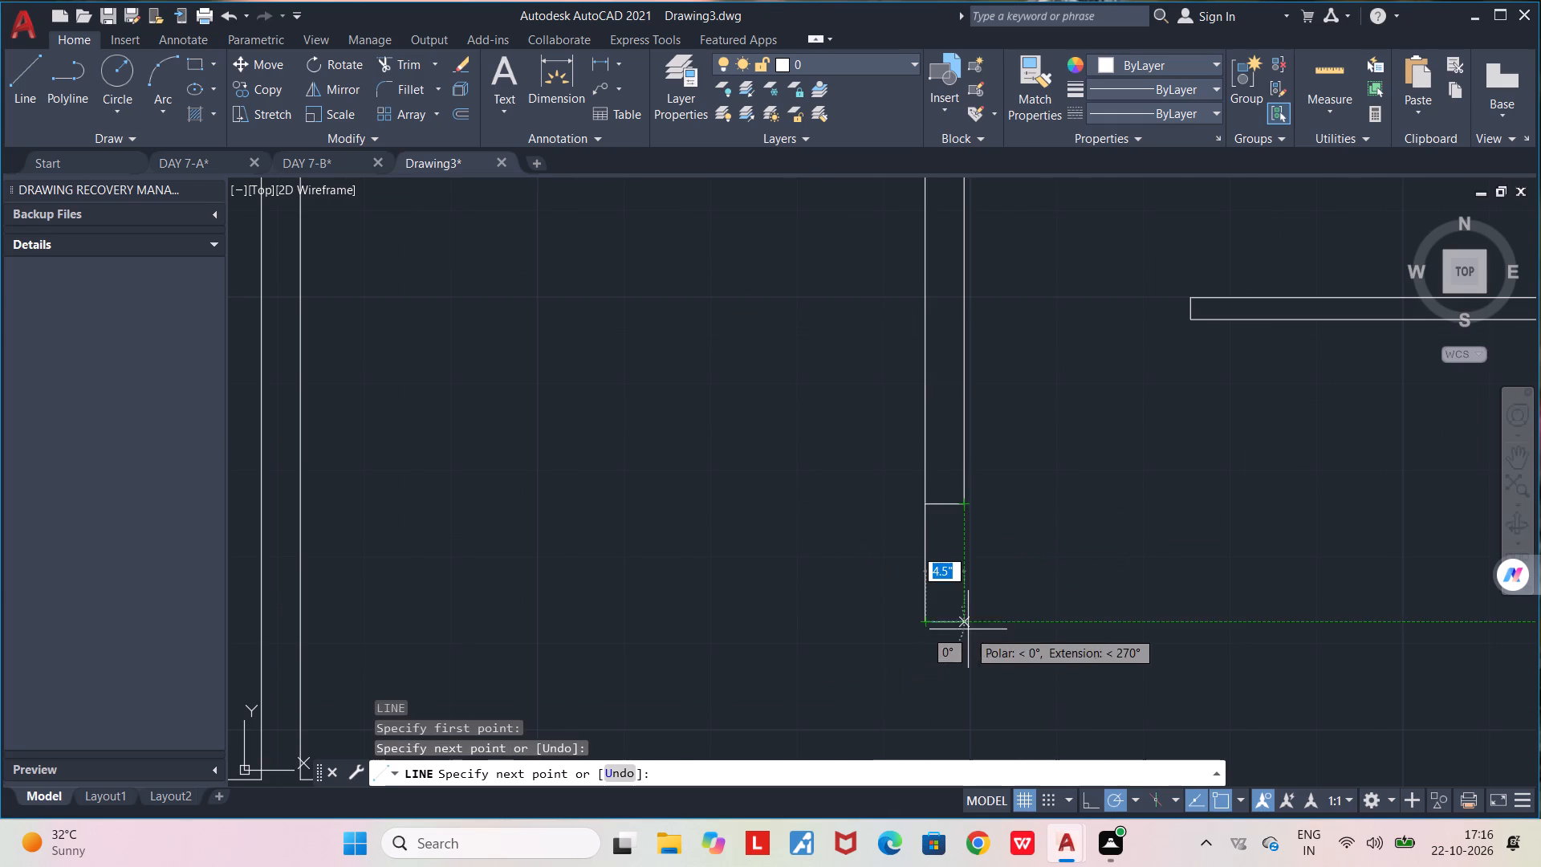
pyautogui.click(968, 623)
pyautogui.click(963, 496)
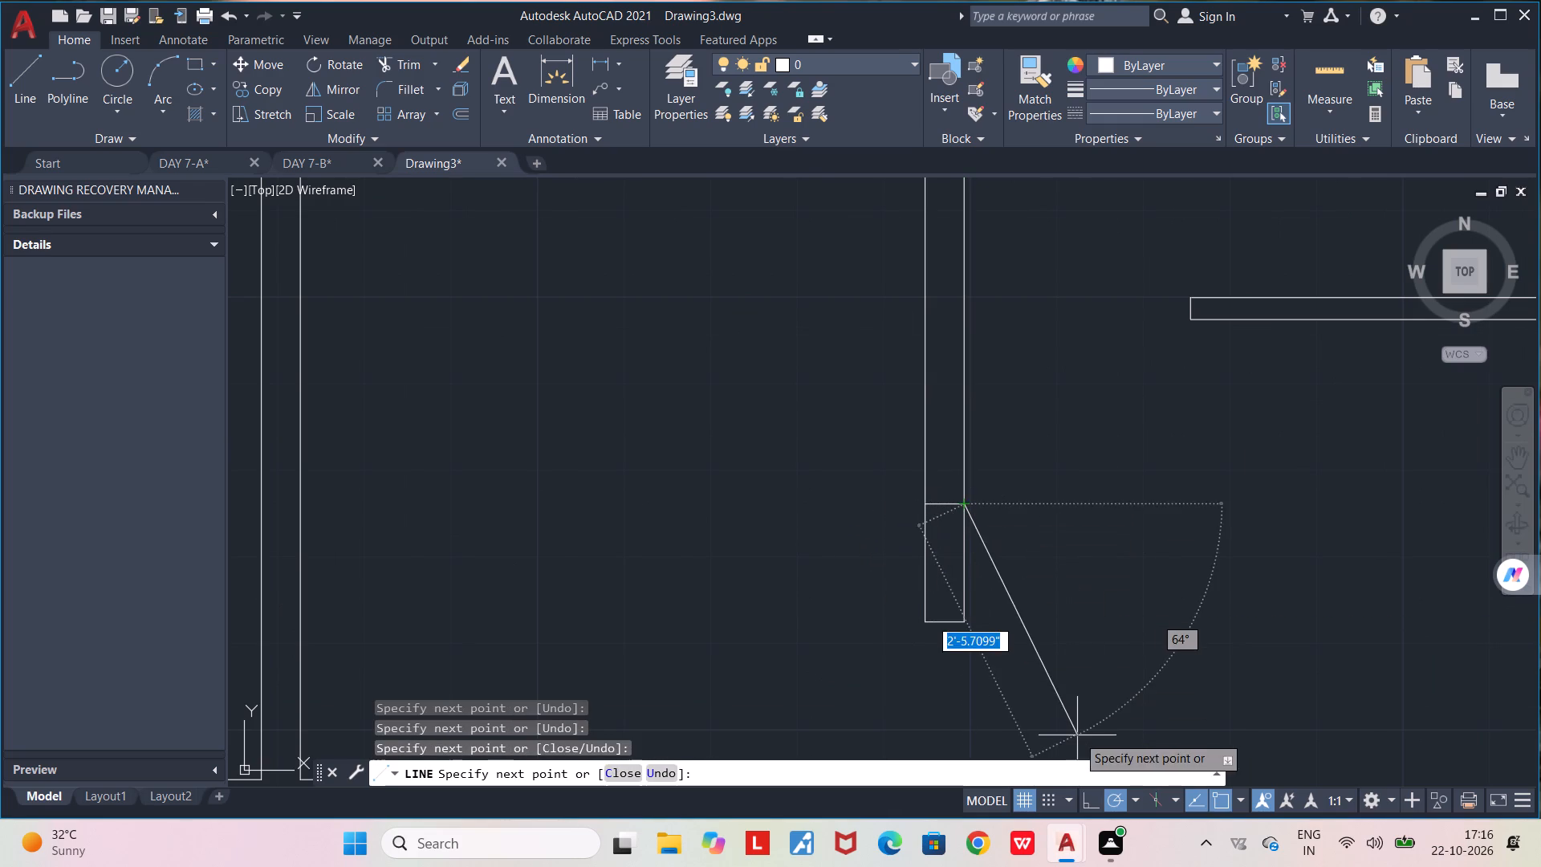
pyautogui.press('space')
# Draw a three-point arc from the extended stub's lower west corner through the door leaf's west end, ending east of the partition.
pyautogui.moveTo(1012, 661); pyautogui.dragTo(1014, 505, button='middle')
pyautogui.scroll(-1, 1014, 503)
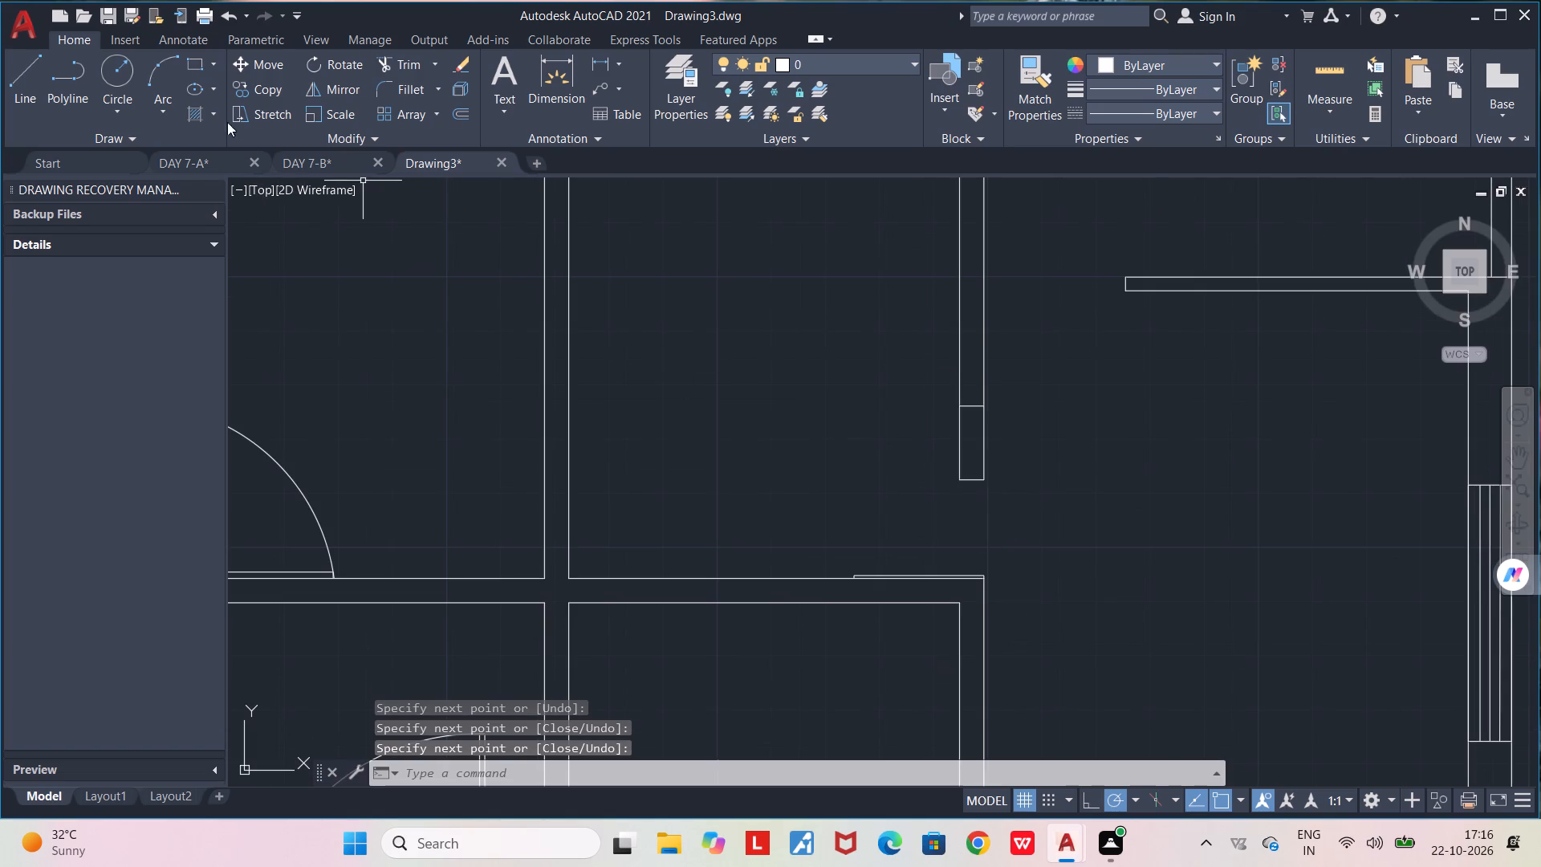
pyautogui.click(156, 65)
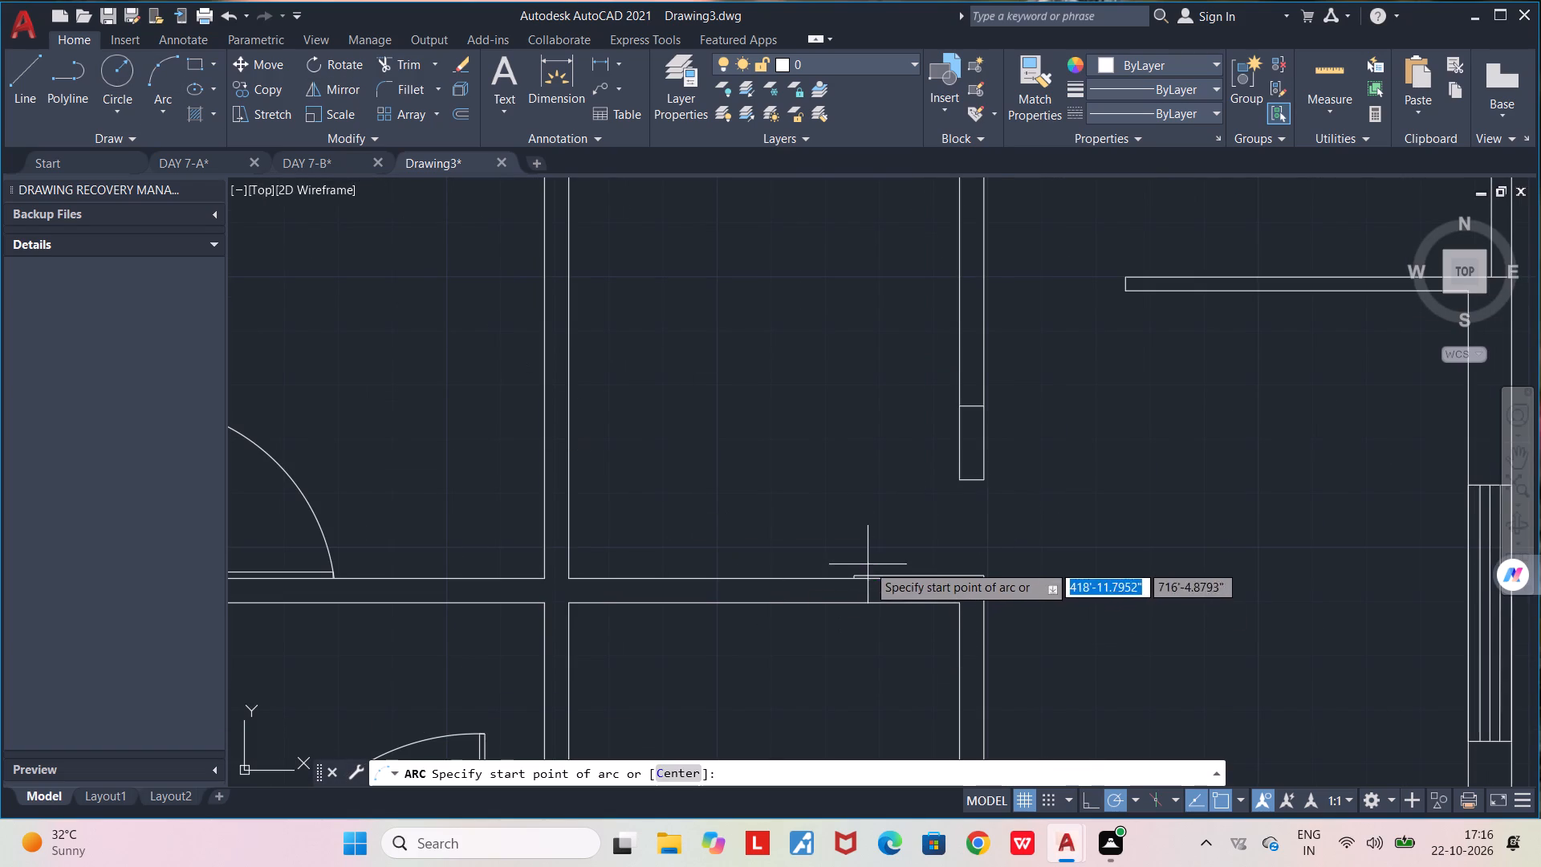
pyautogui.click(958, 479)
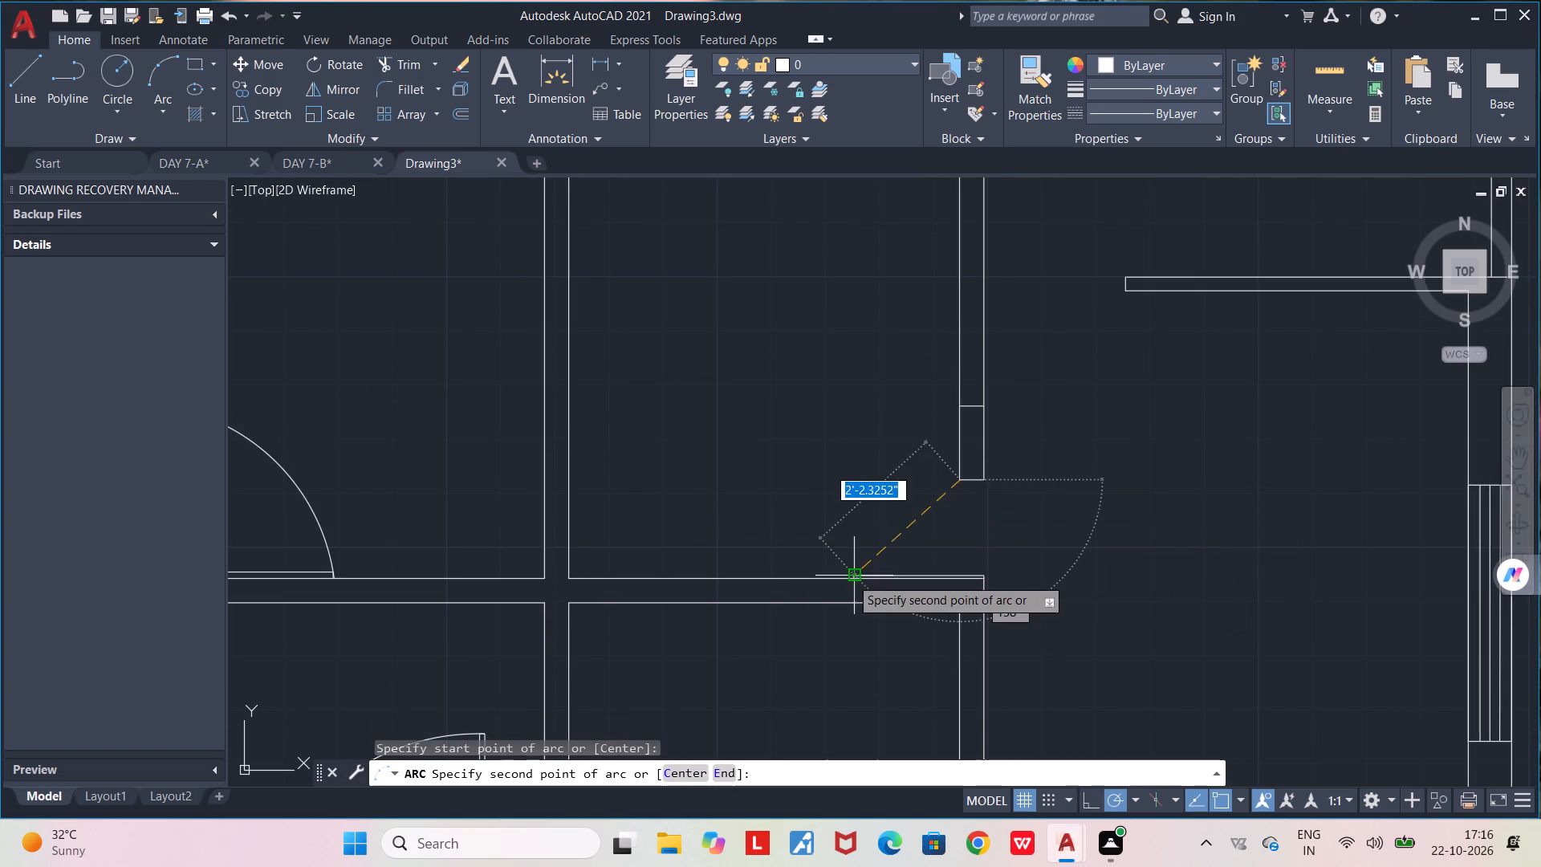
pyautogui.scroll(3, 850, 577)
pyautogui.click(861, 572)
pyautogui.scroll(-4, 945, 561)
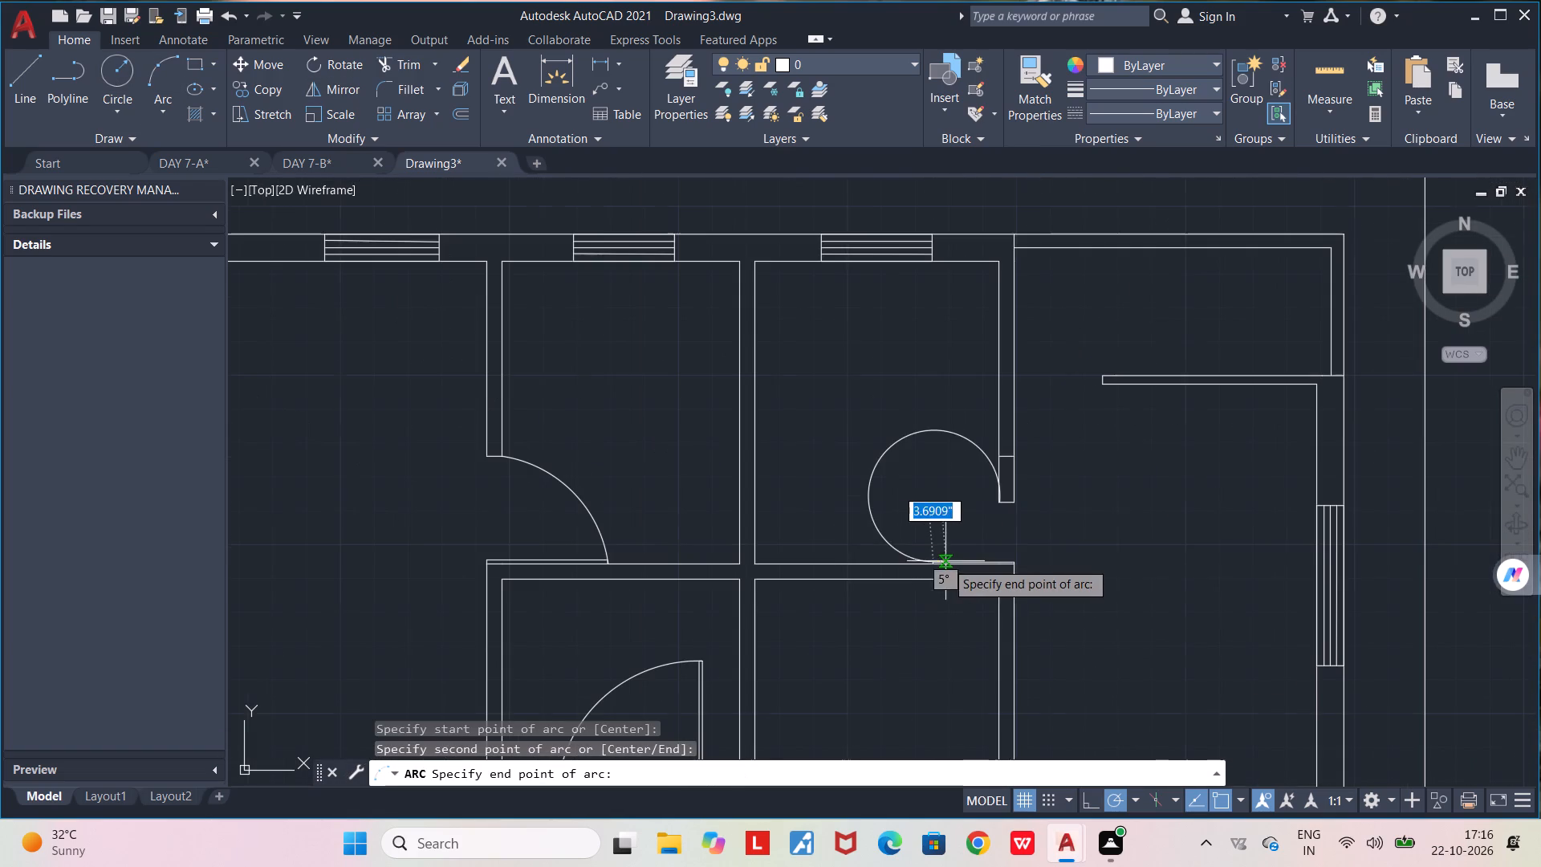
pyautogui.click(1091, 607)
# Trim the excess of the new swing arc below the leaf of the third northern room's east door.
pyautogui.write('TR')
pyautogui.press('Return')
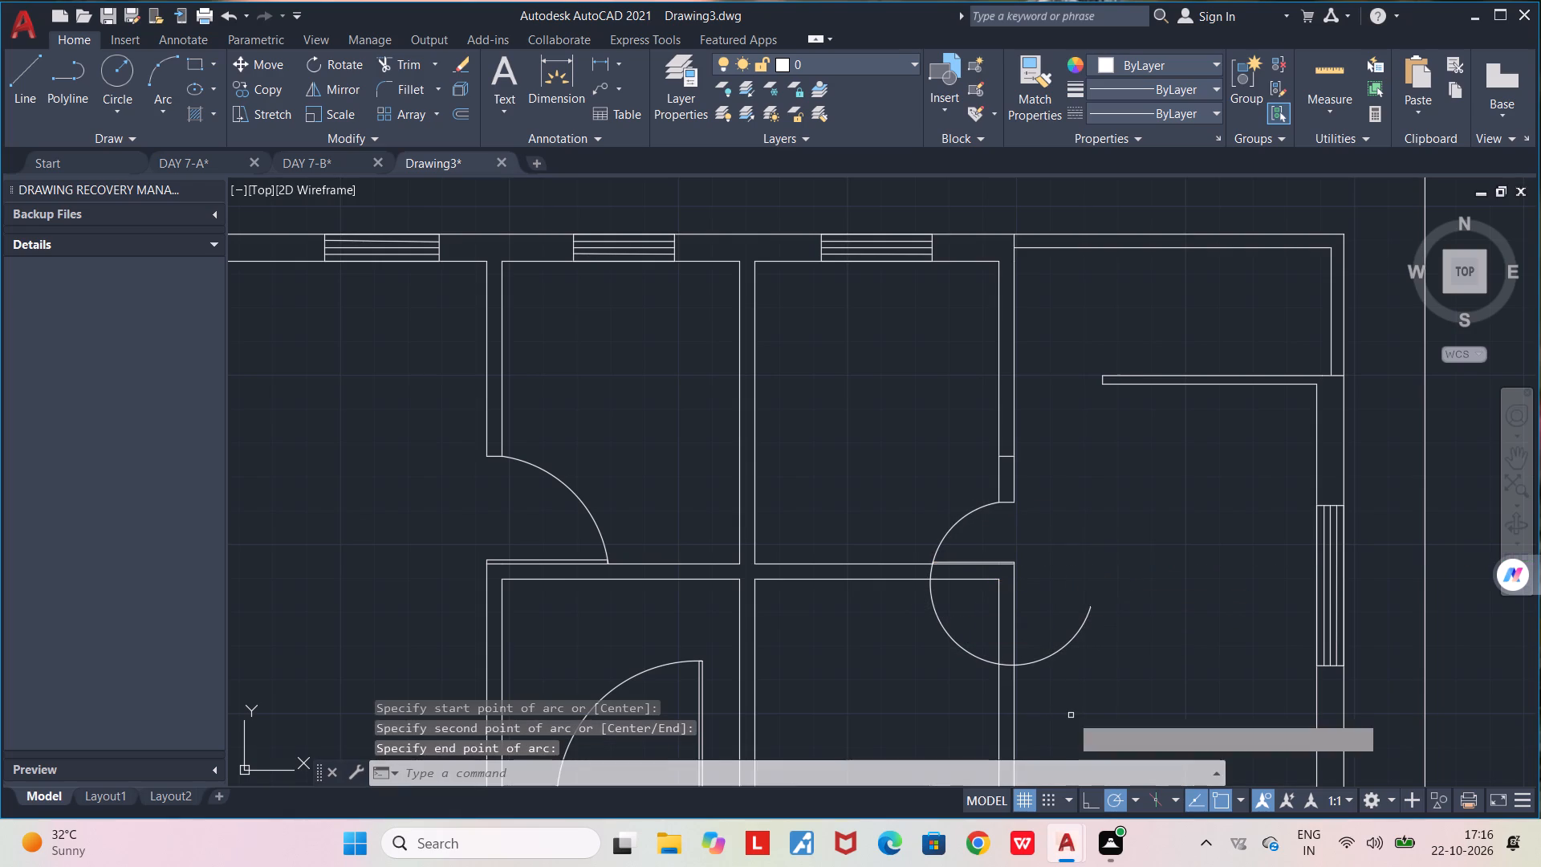
pyautogui.click(1063, 652)
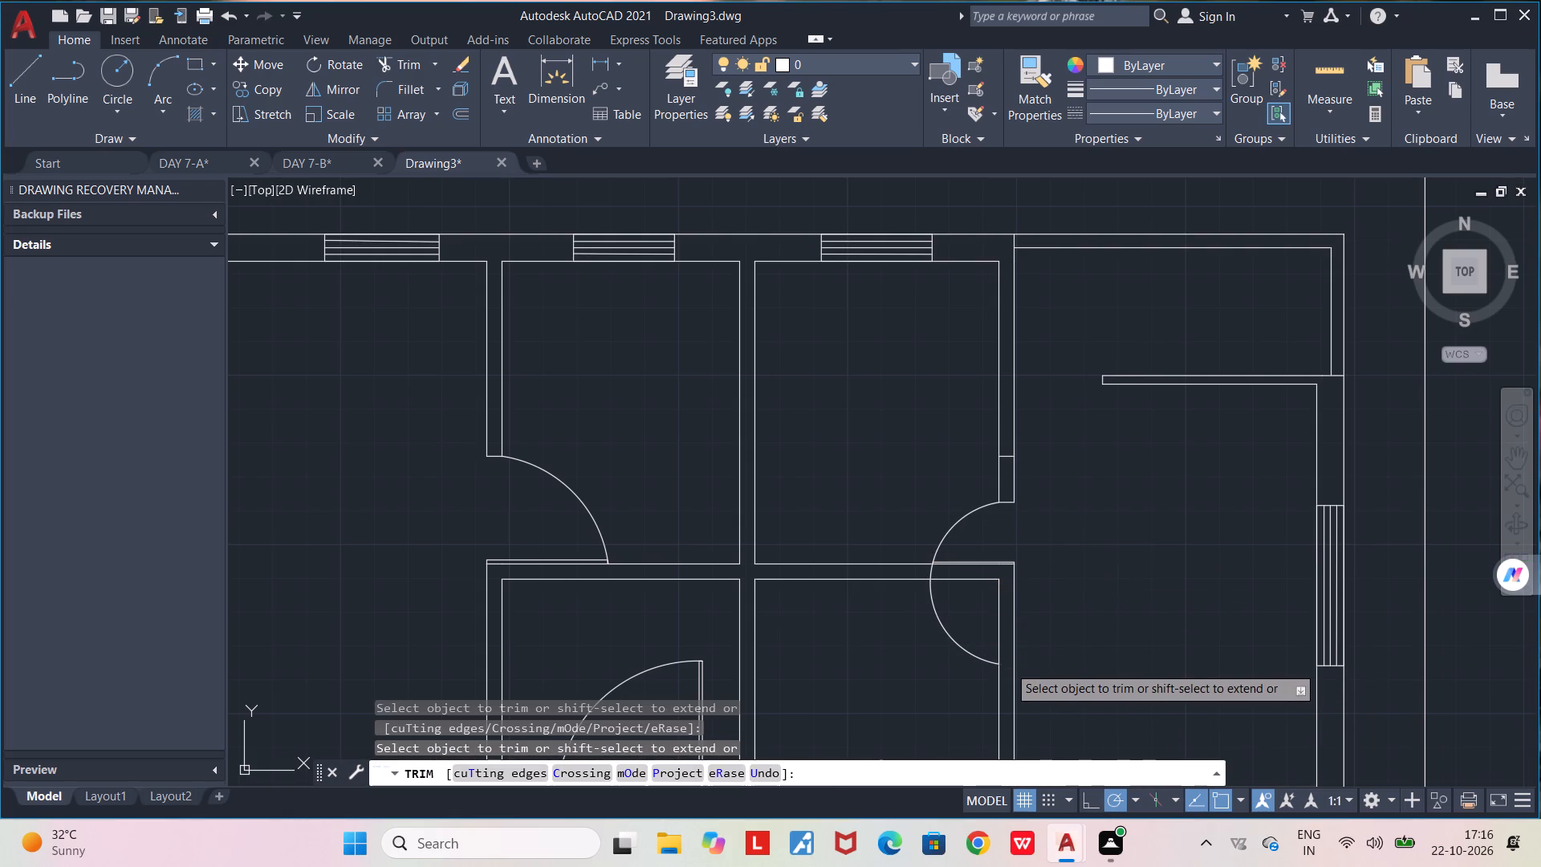
pyautogui.click(1008, 666)
pyautogui.click(953, 638)
pyautogui.scroll(1, 948, 609)
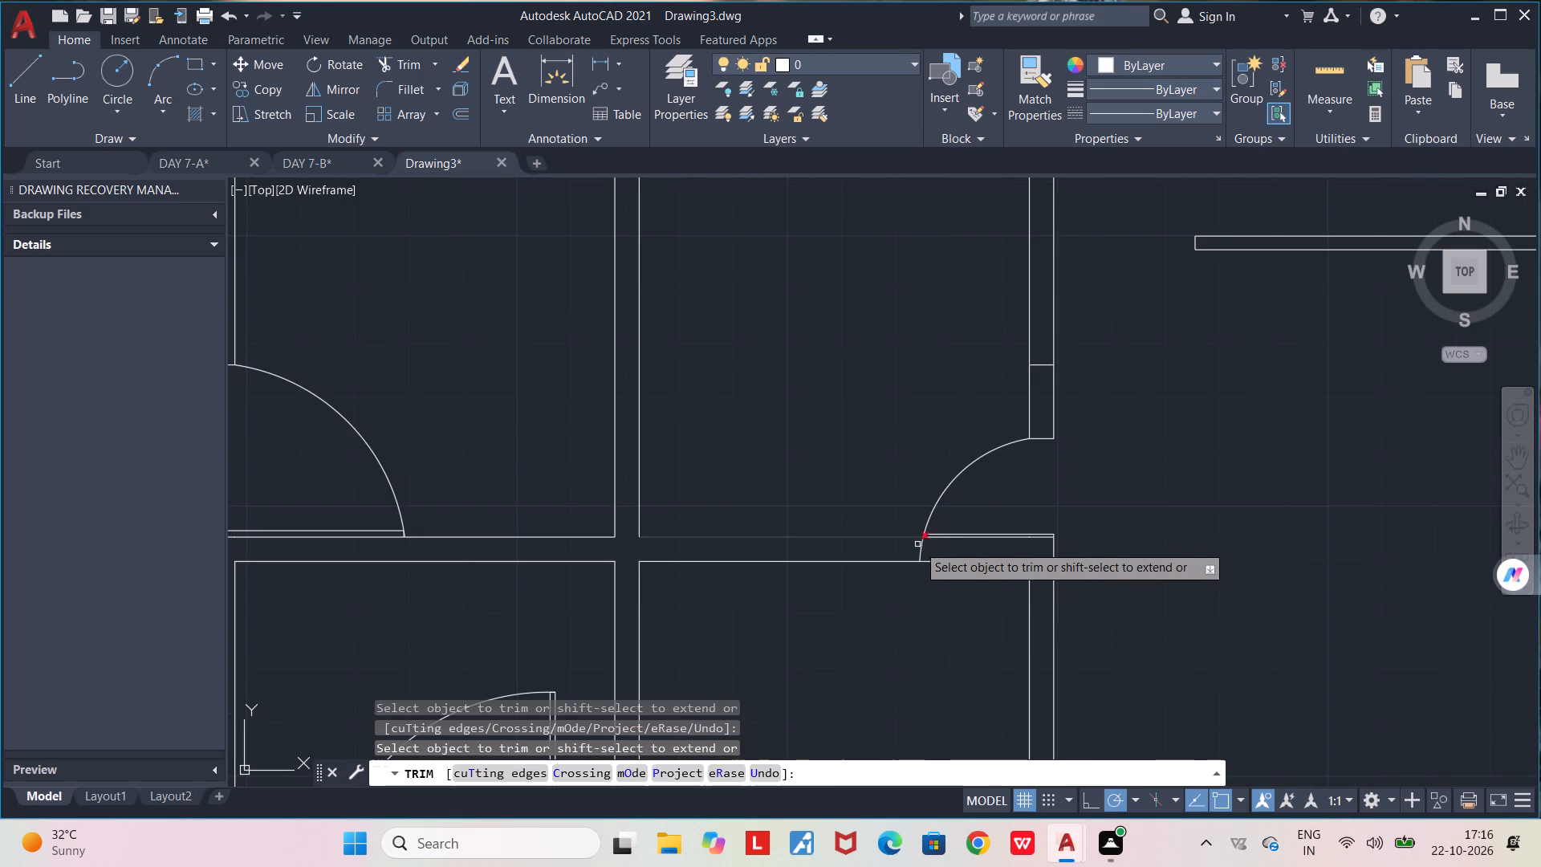
pyautogui.click(920, 556)
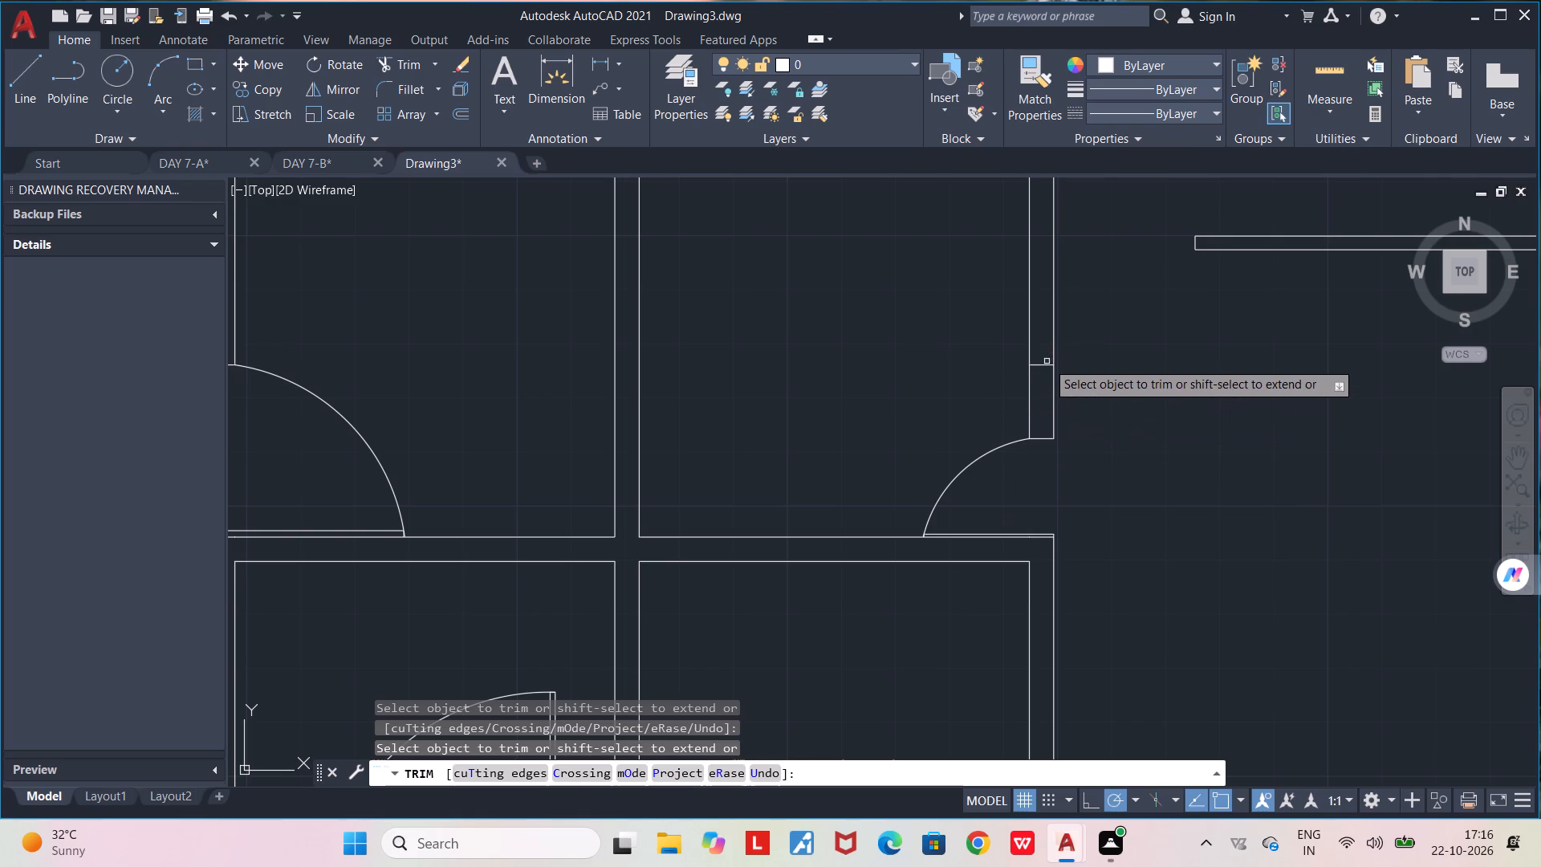
# Trim away the old end line crossing the extended partition stub above the third northern room's east door.
pyautogui.click(1047, 361)
pyautogui.click(1039, 372)
pyautogui.press('Escape')
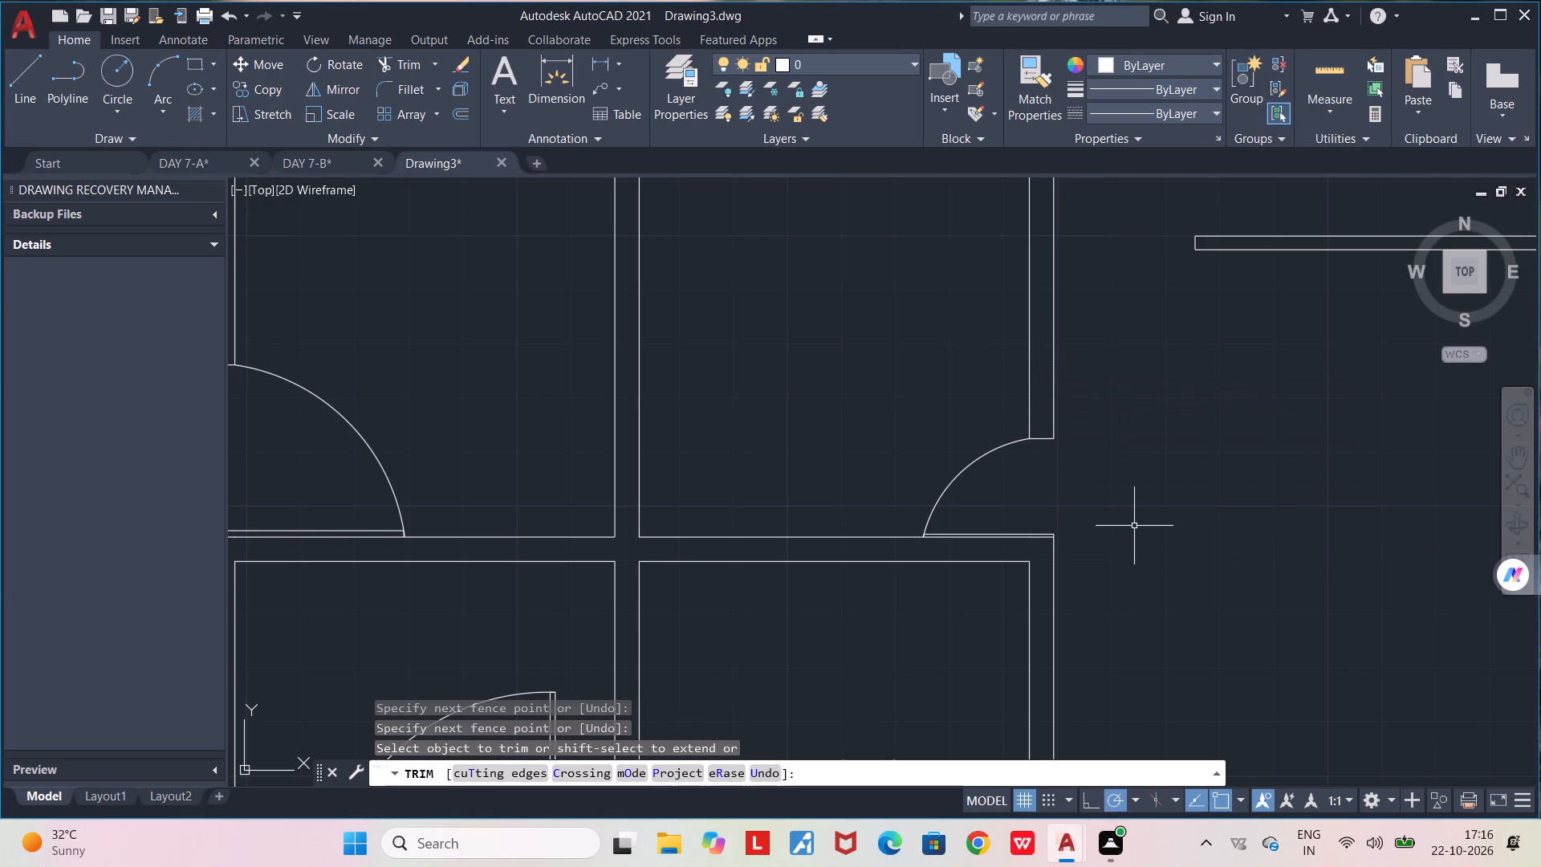
# Draw a threshold line across the second northern room's west opening, from the stub's west corner to the door leaf's west corner.
pyautogui.scroll(-3, 1134, 526)
pyautogui.moveTo(1138, 533); pyautogui.dragTo(935, 620, button='middle')
pyautogui.scroll(1, 933, 604)
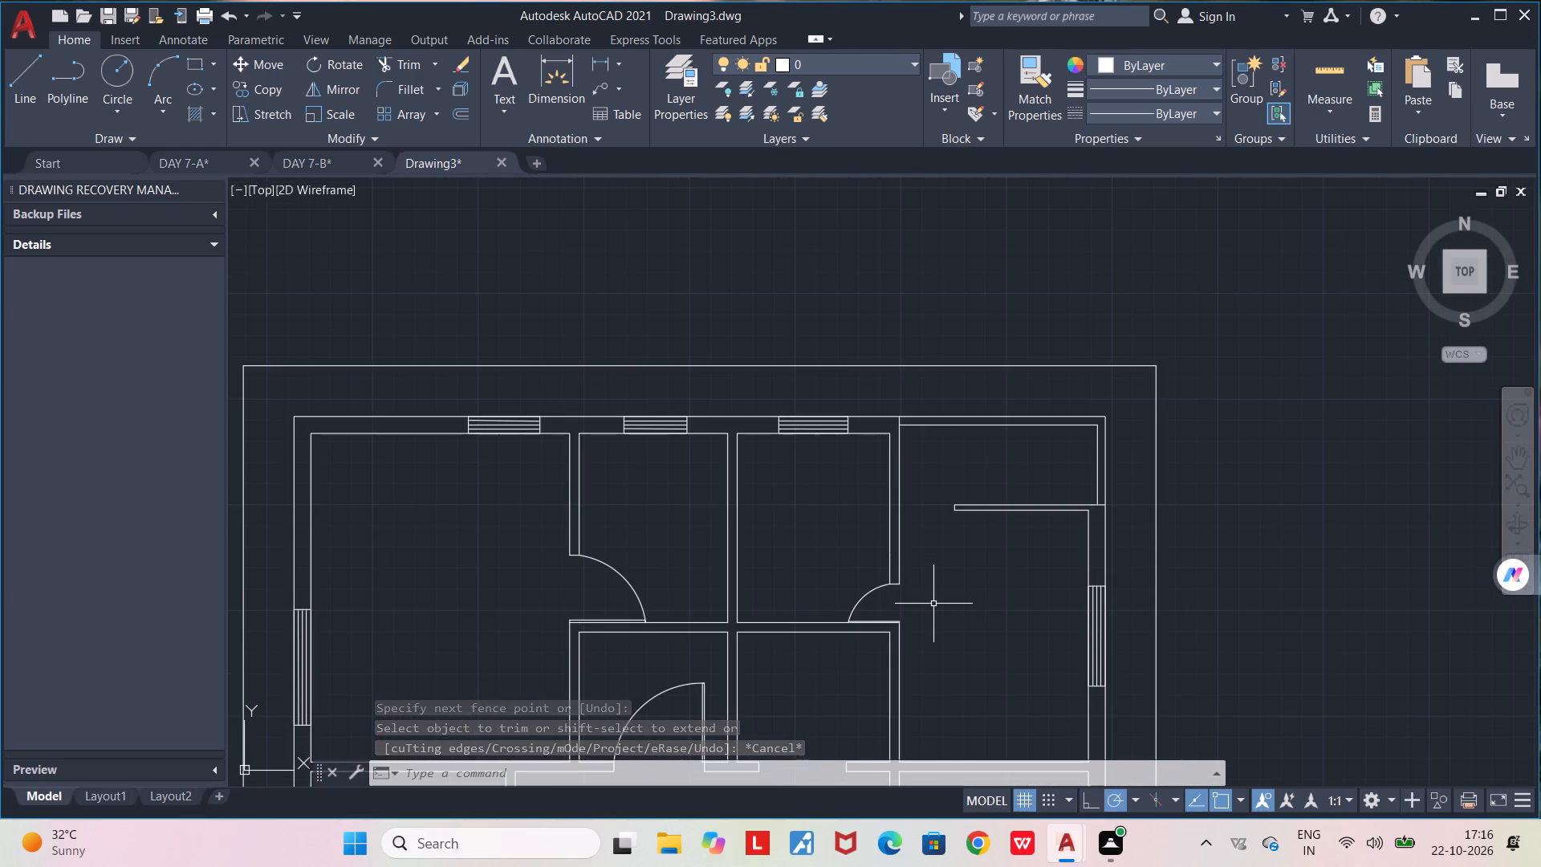
pyautogui.scroll(2, 949, 523)
pyautogui.moveTo(948, 522); pyautogui.dragTo(1063, 455, button='middle')
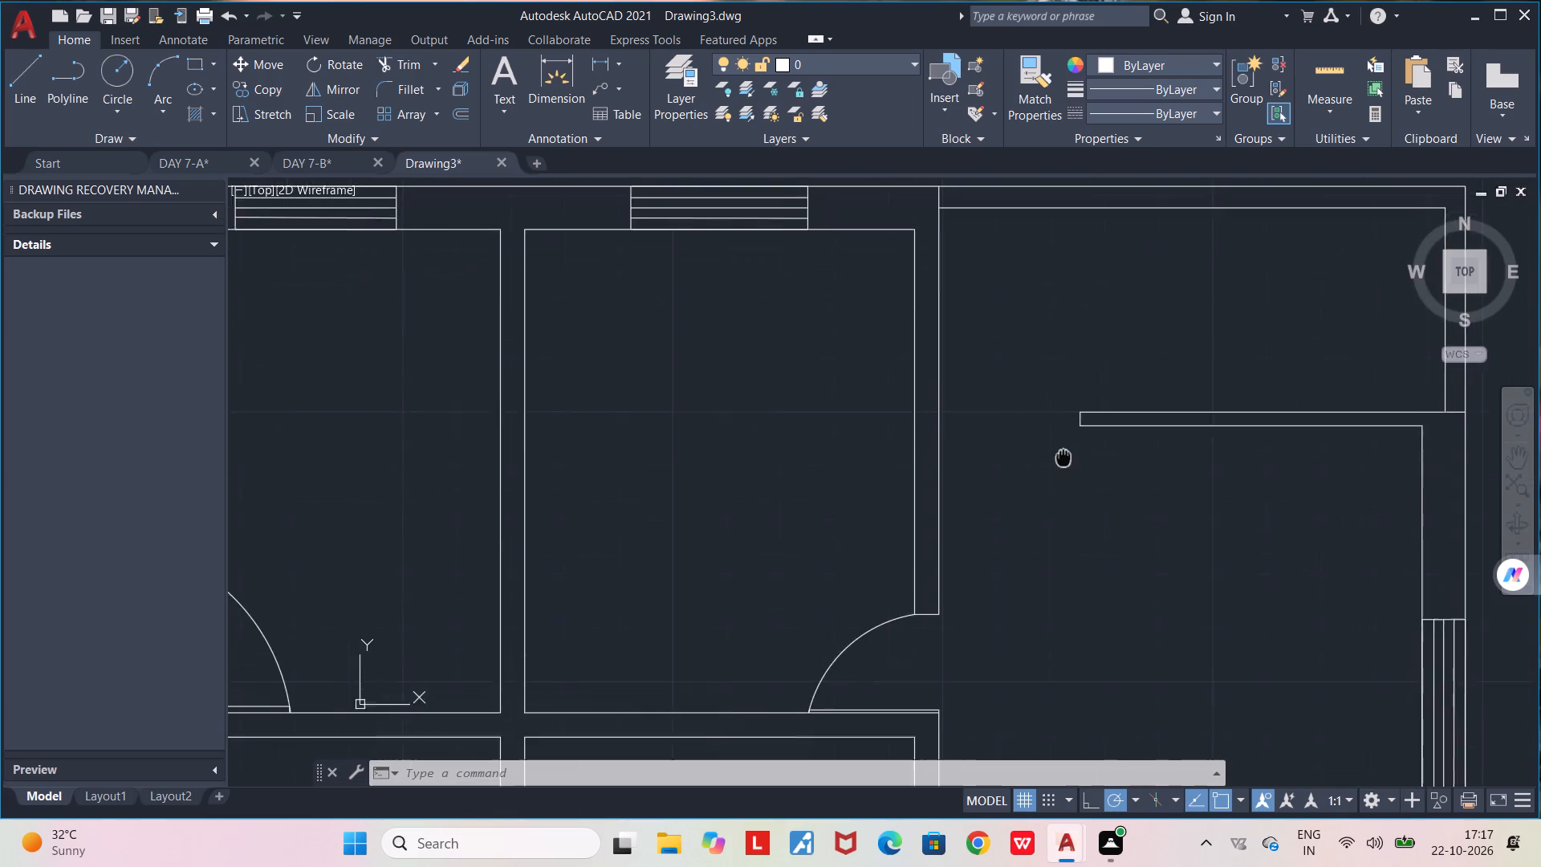
pyautogui.moveTo(1063, 455); pyautogui.dragTo(1081, 397, button='middle')
pyautogui.scroll(-1, 1081, 397)
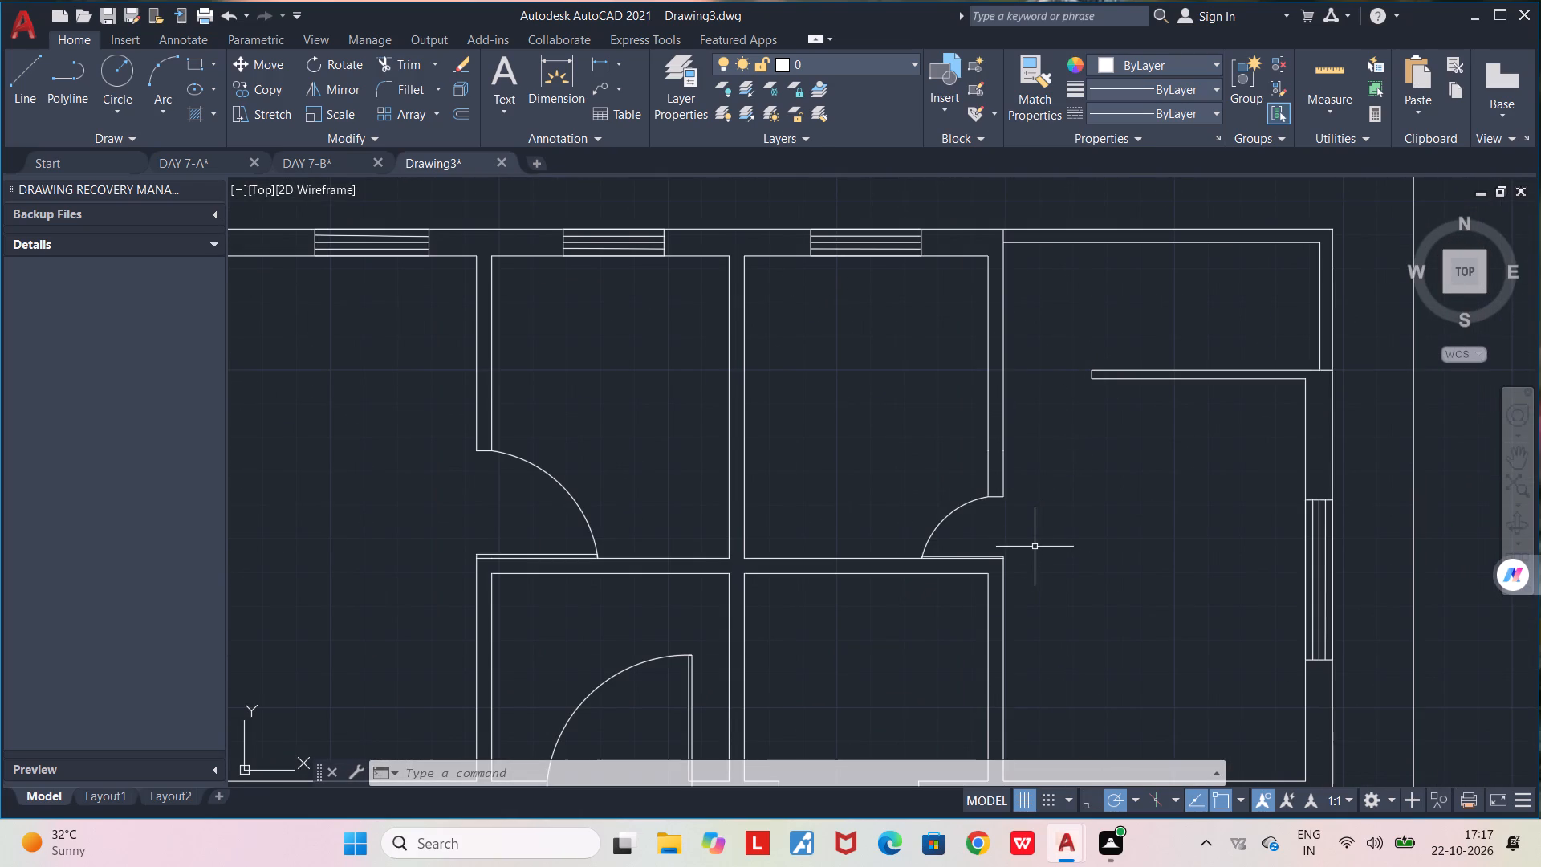
pyautogui.press('l')
pyautogui.press('Return')
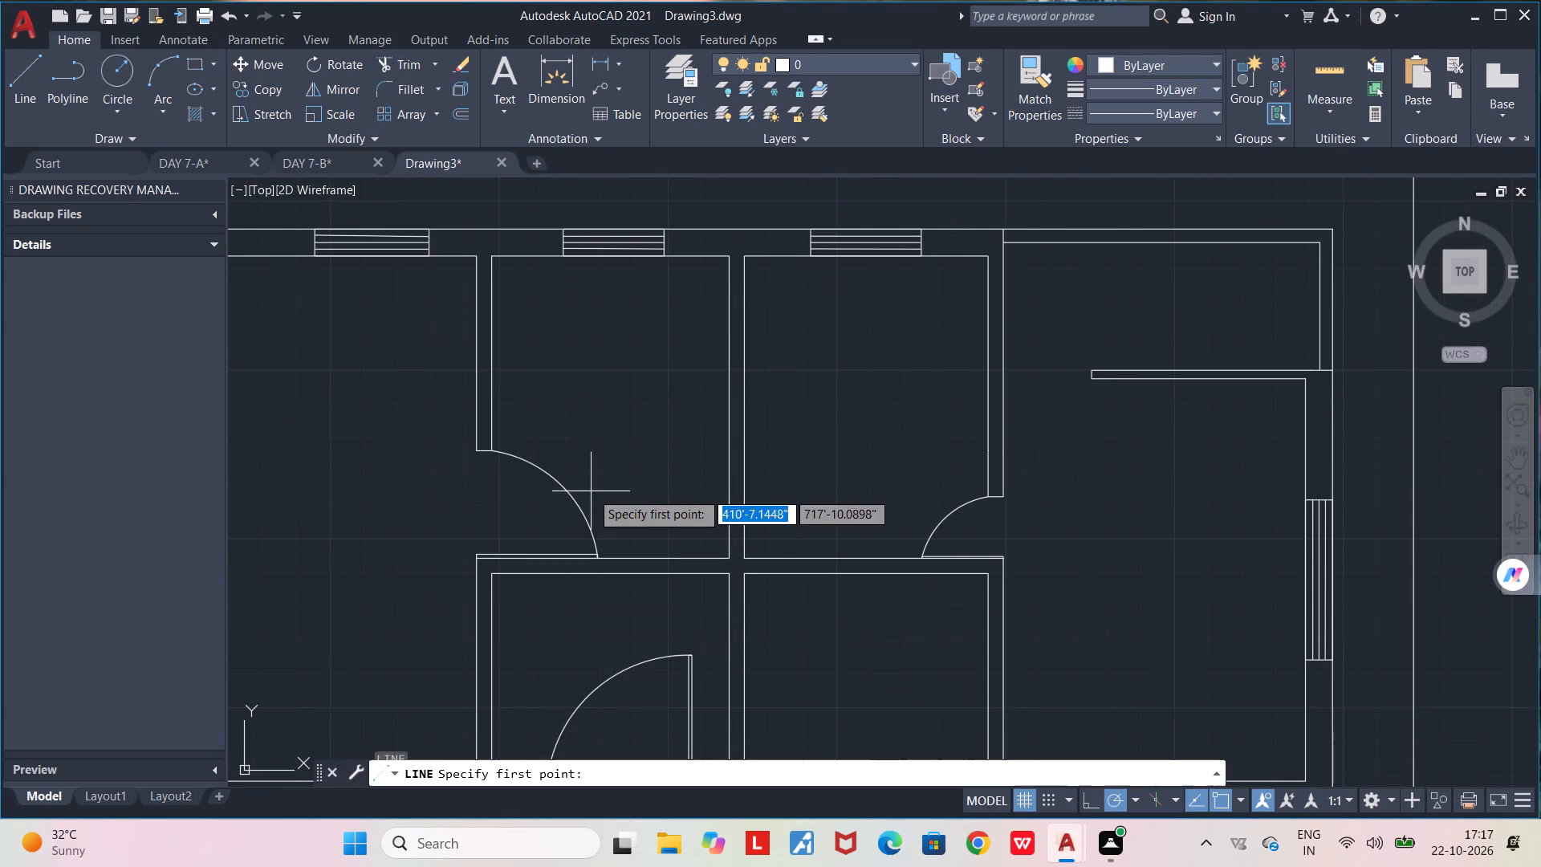
pyautogui.scroll(1, 484, 474)
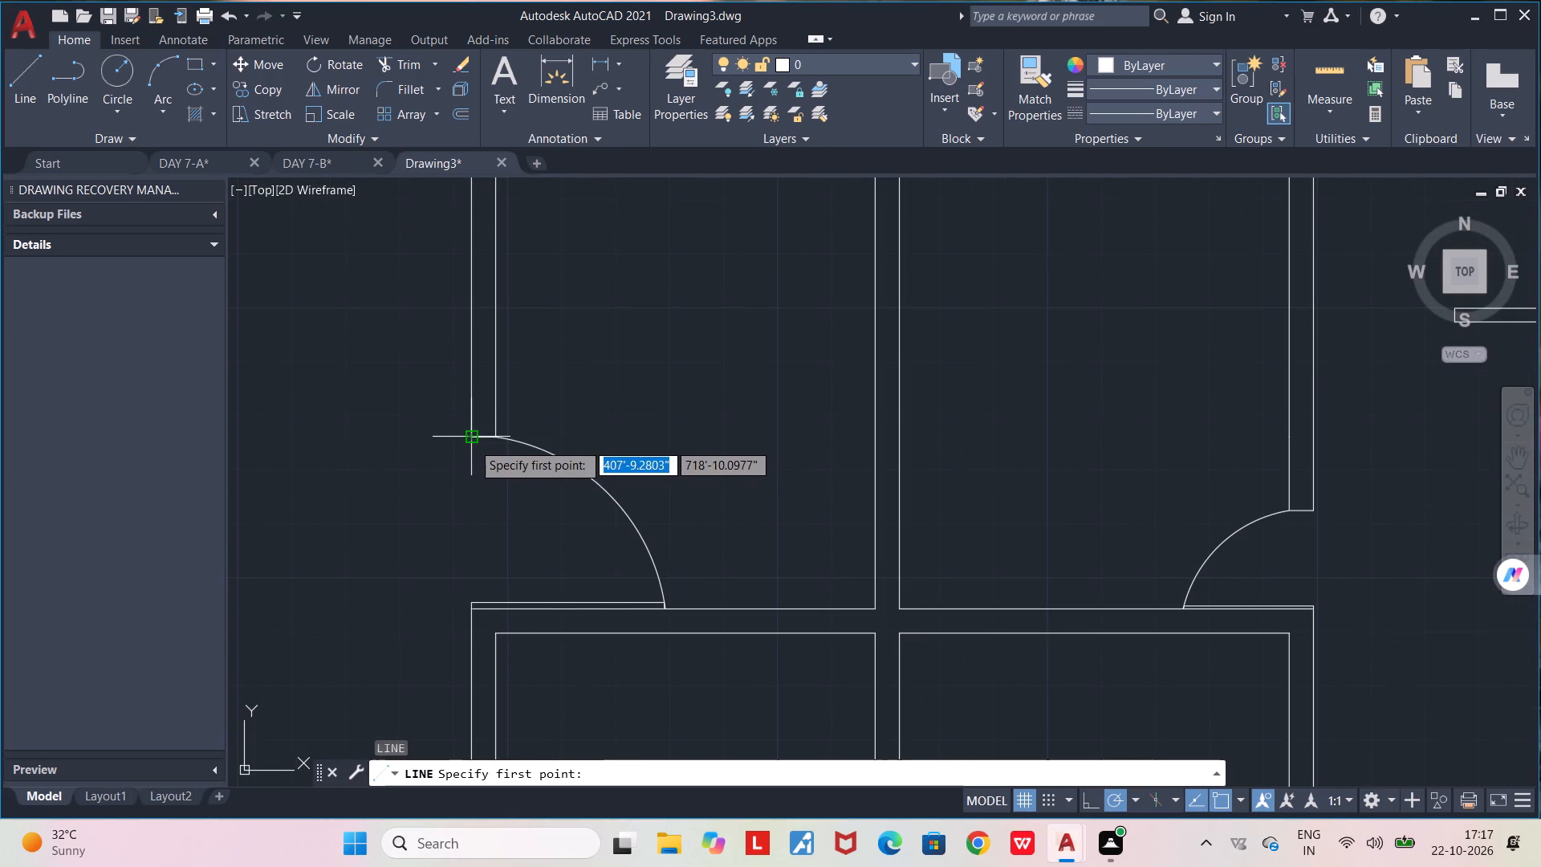
pyautogui.click(472, 442)
pyautogui.click(466, 599)
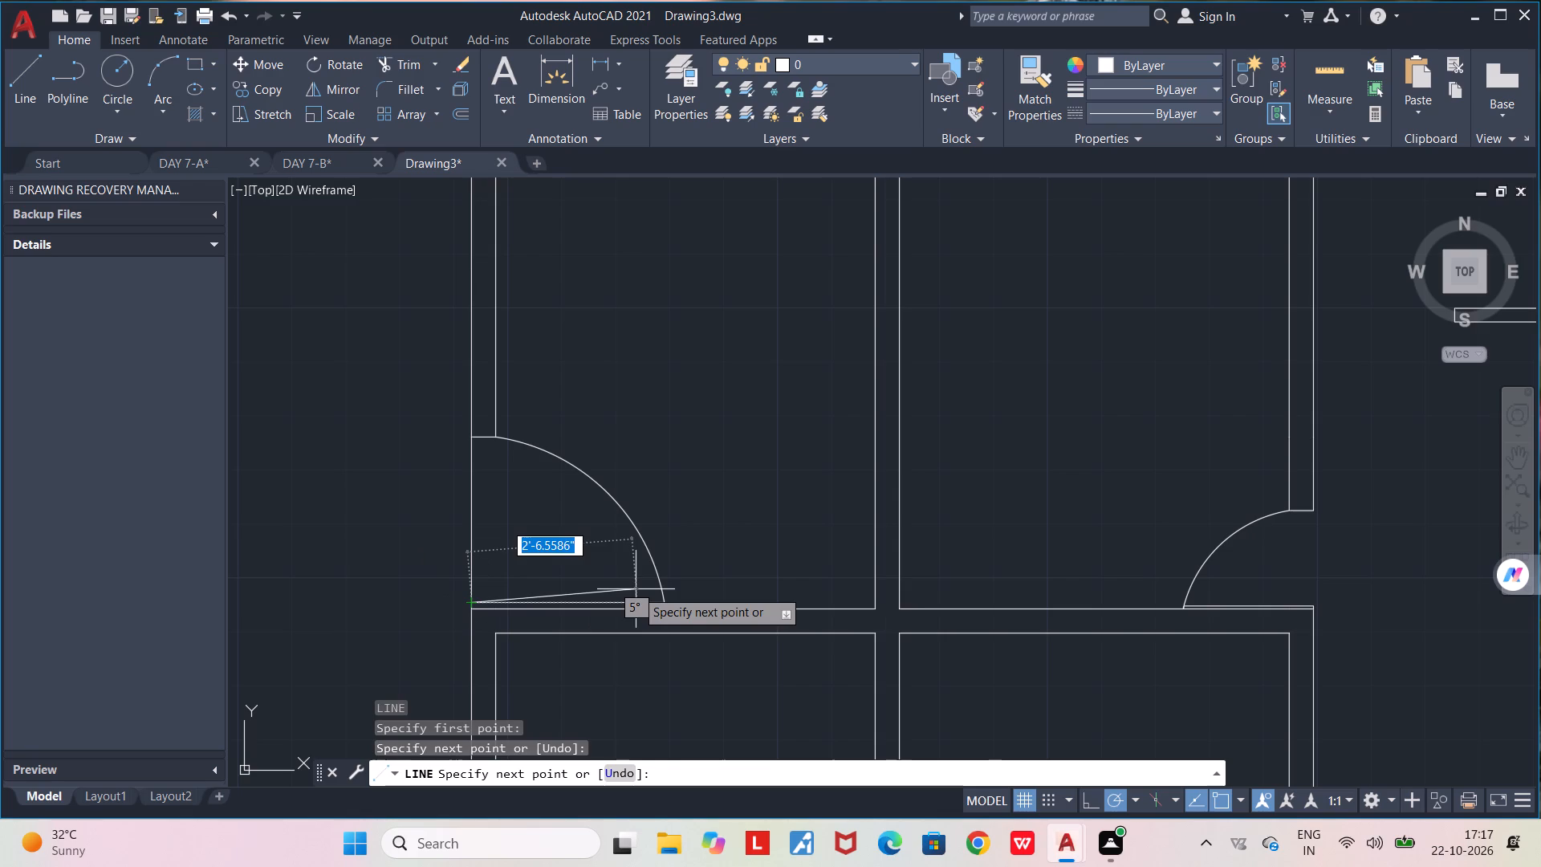
pyautogui.press('space')
# Draw a threshold line along the partition's south face across the door opening of the room south of the second northern room.
pyautogui.press('space')
pyautogui.moveTo(634, 678); pyautogui.dragTo(734, 352, button='middle')
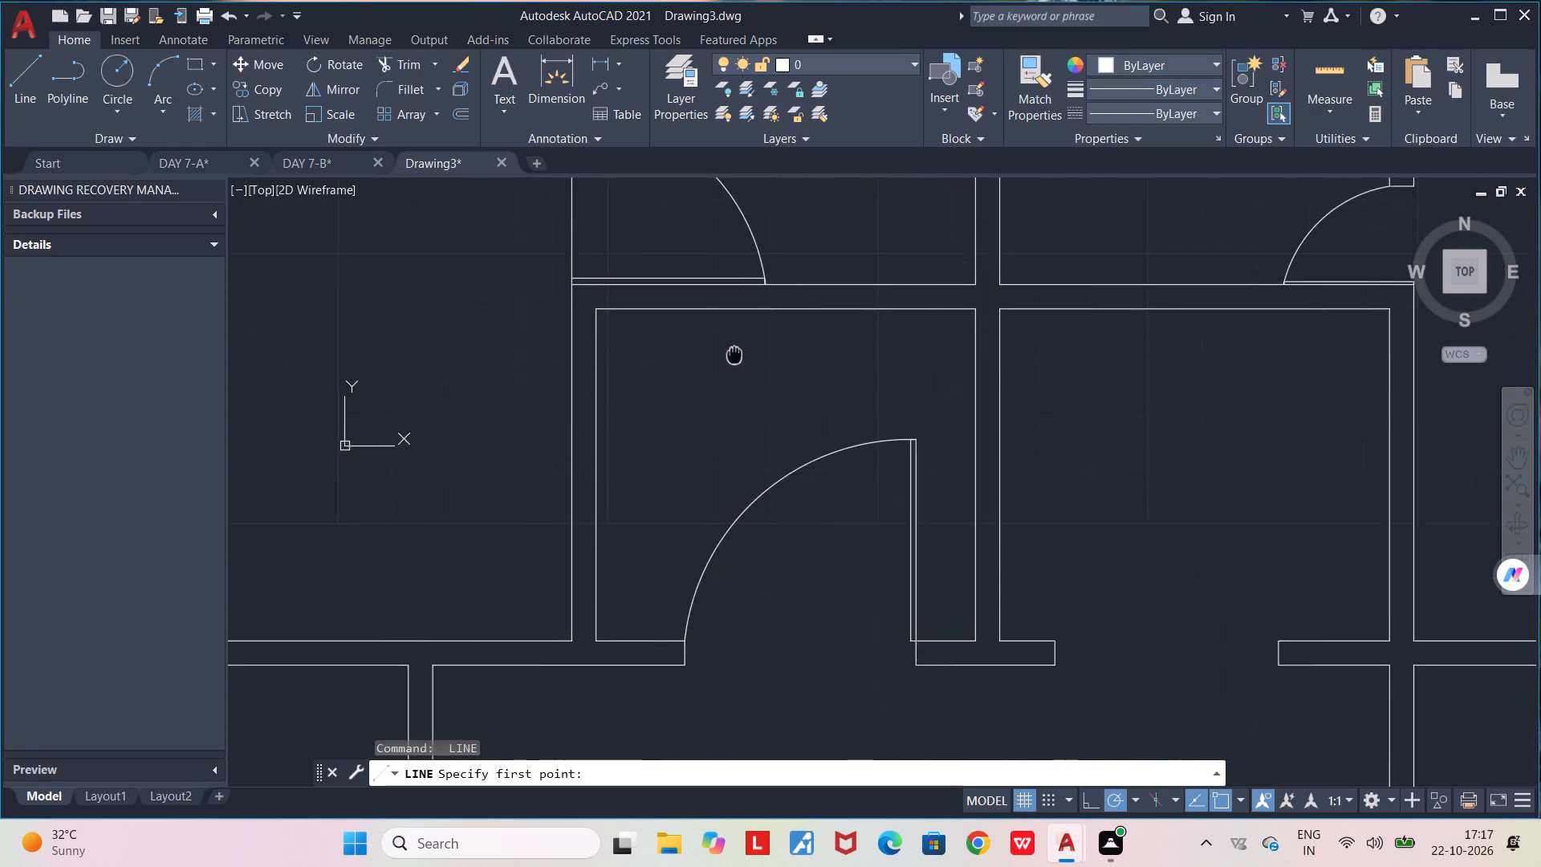
pyautogui.moveTo(734, 352); pyautogui.dragTo(762, 303, button='middle')
pyautogui.click(711, 618)
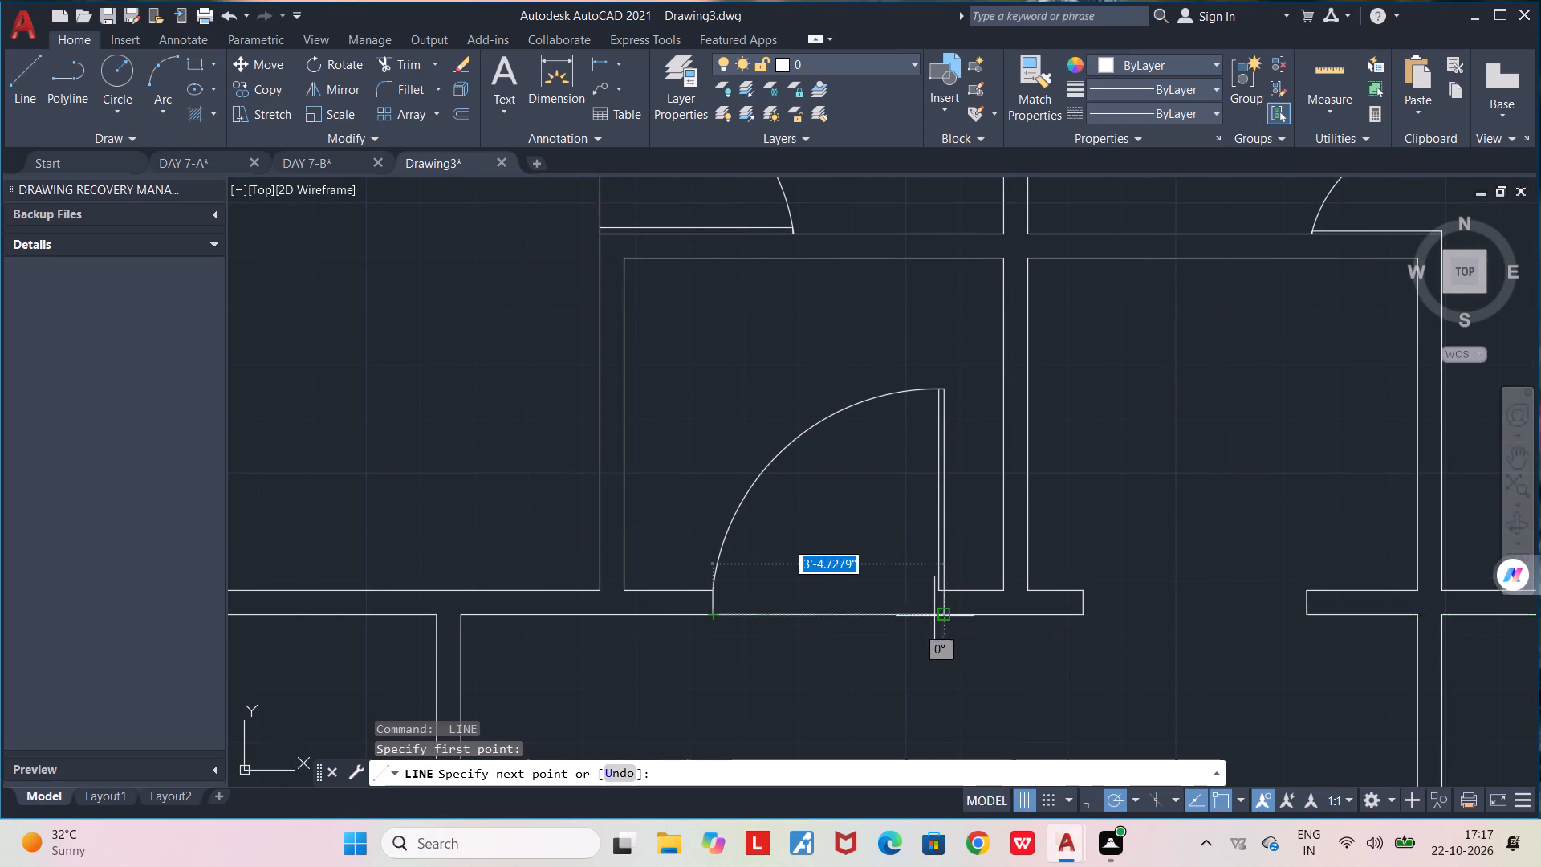
pyautogui.click(940, 617)
pyautogui.press('space')
# Draw a threshold line along the partition's east face across the third northern room's east opening.
pyautogui.moveTo(1181, 493); pyautogui.dragTo(783, 617, button='middle')
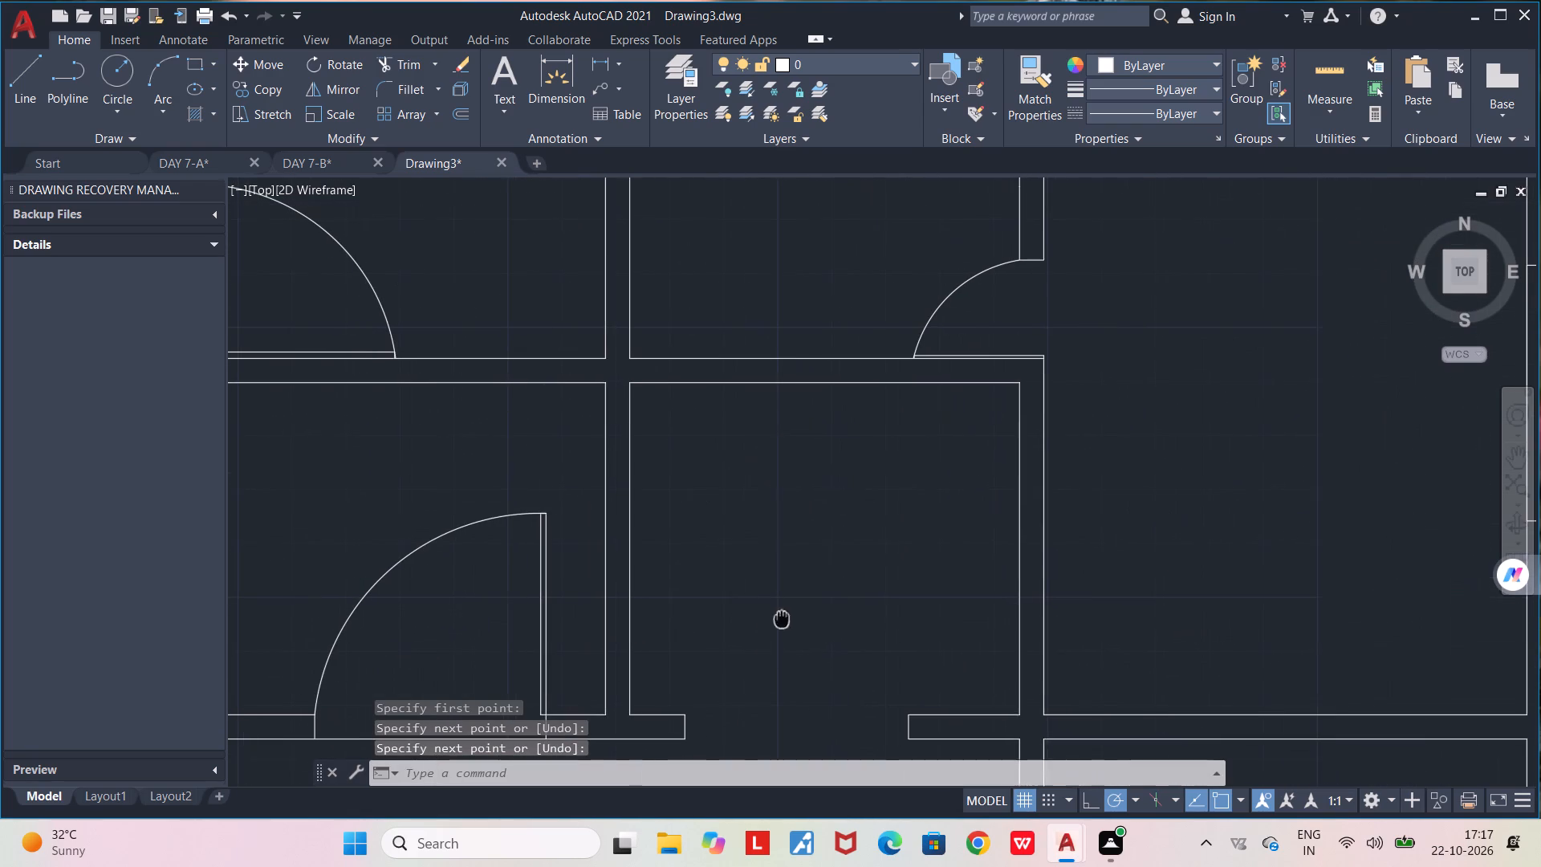
pyautogui.press('space')
pyautogui.click(1047, 264)
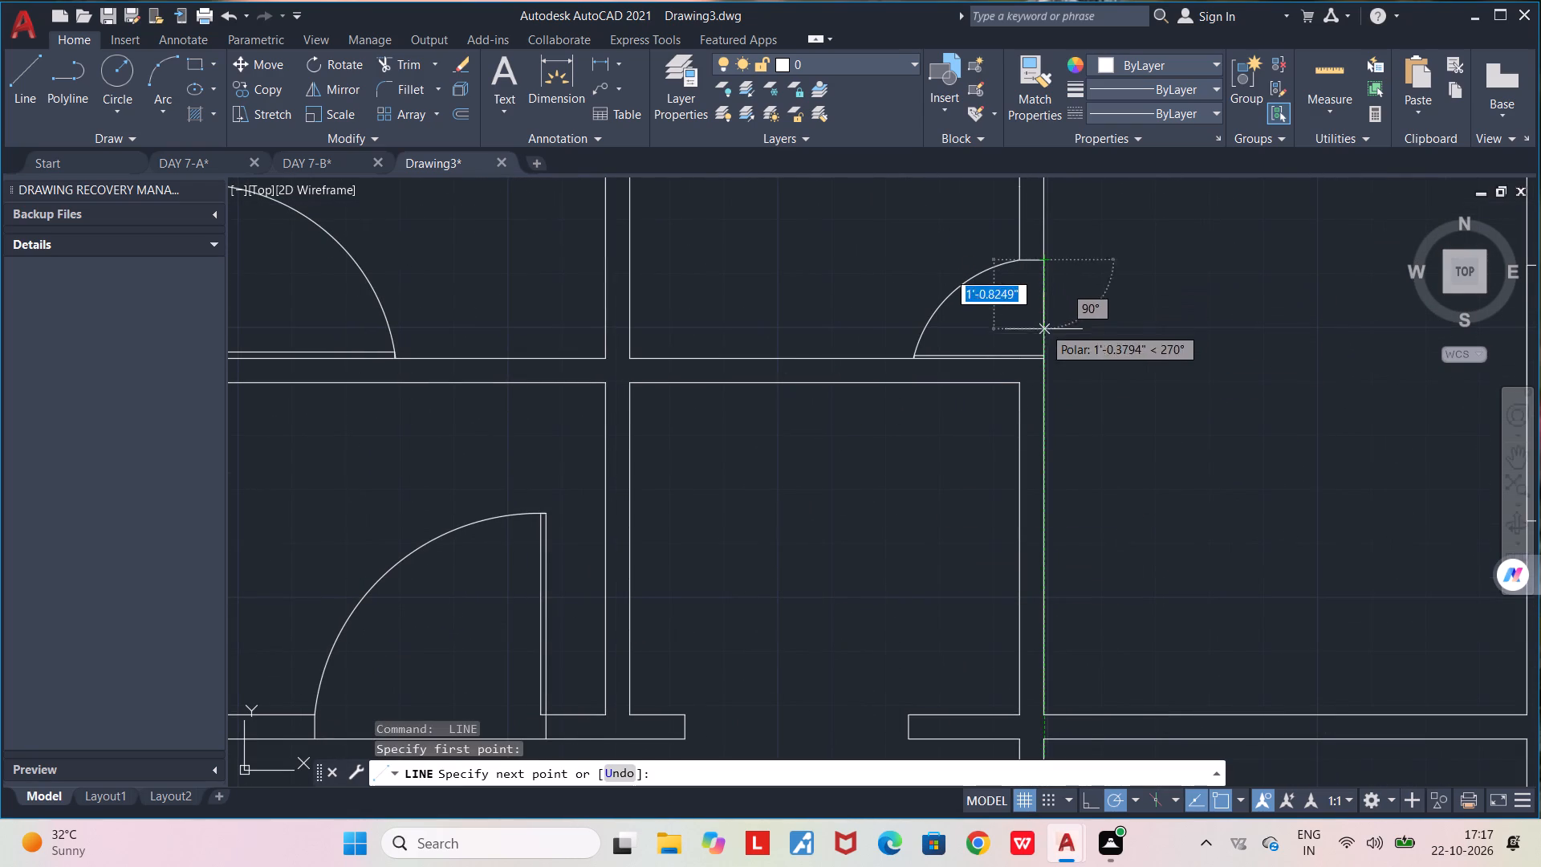
pyautogui.click(1043, 362)
pyautogui.press('space')
# Outline a door leaf about 1'-9" long and 2" thick, running north along the partition at the northeast room's opening.
pyautogui.moveTo(1154, 409); pyautogui.dragTo(853, 423, button='middle')
pyautogui.scroll(-2, 849, 423)
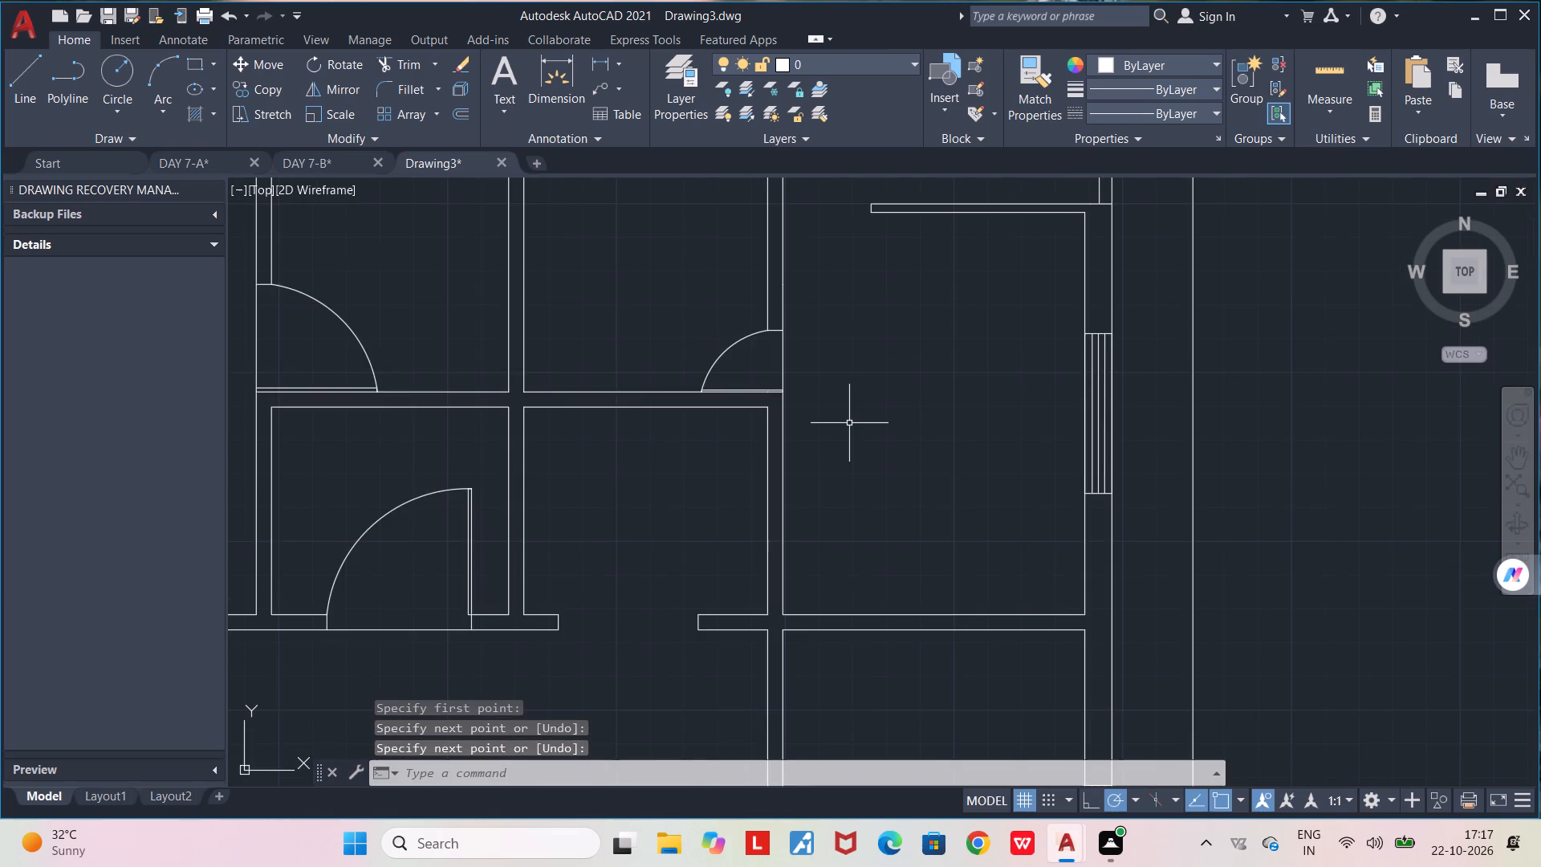
pyautogui.moveTo(875, 327); pyautogui.dragTo(856, 560, button='middle')
pyautogui.scroll(2, 815, 525)
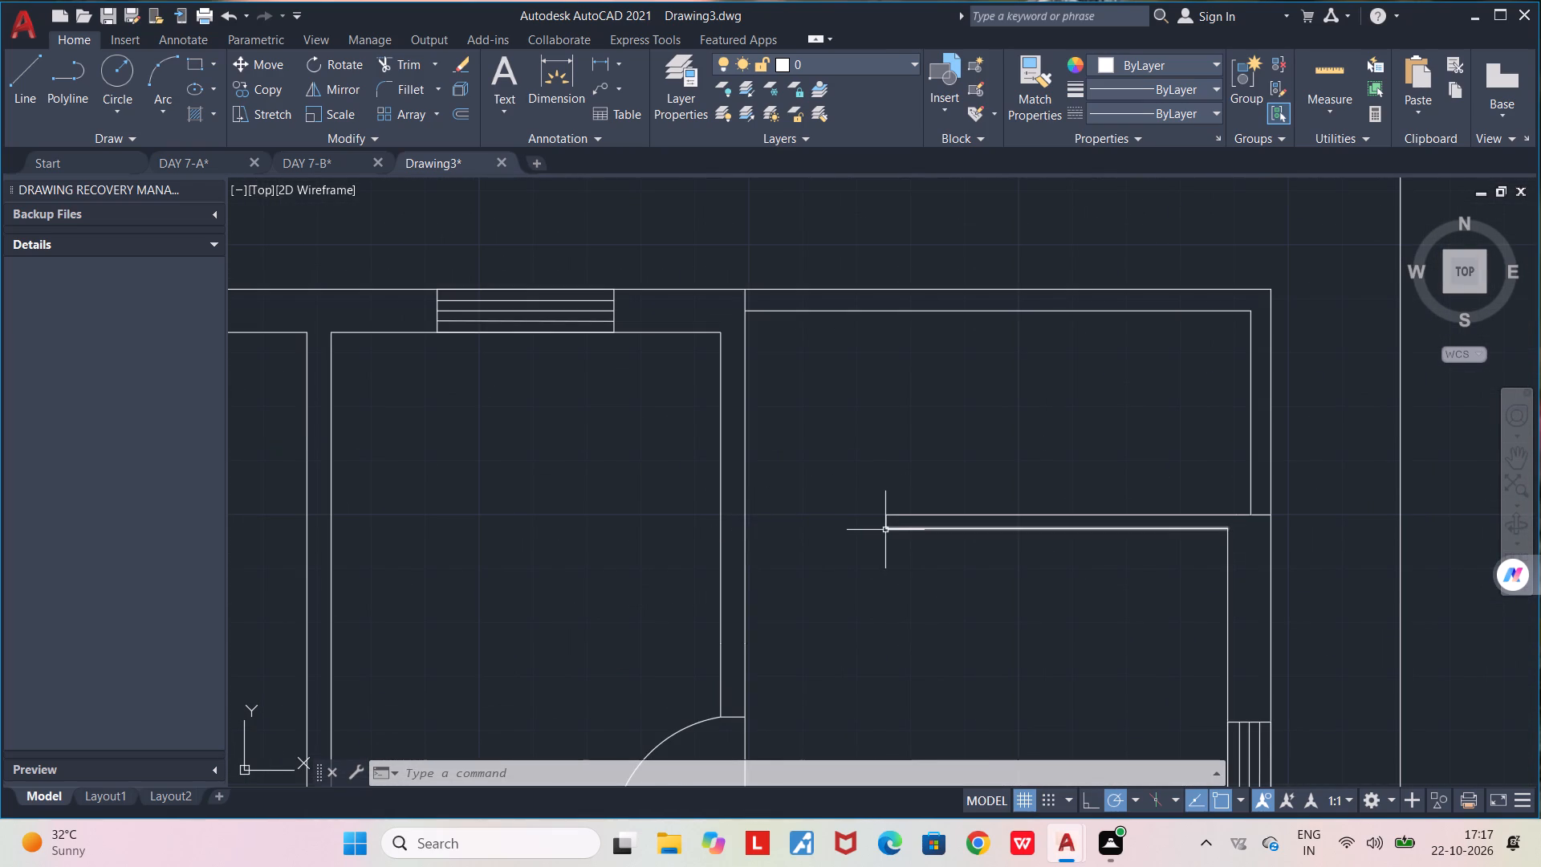
pyautogui.press('space')
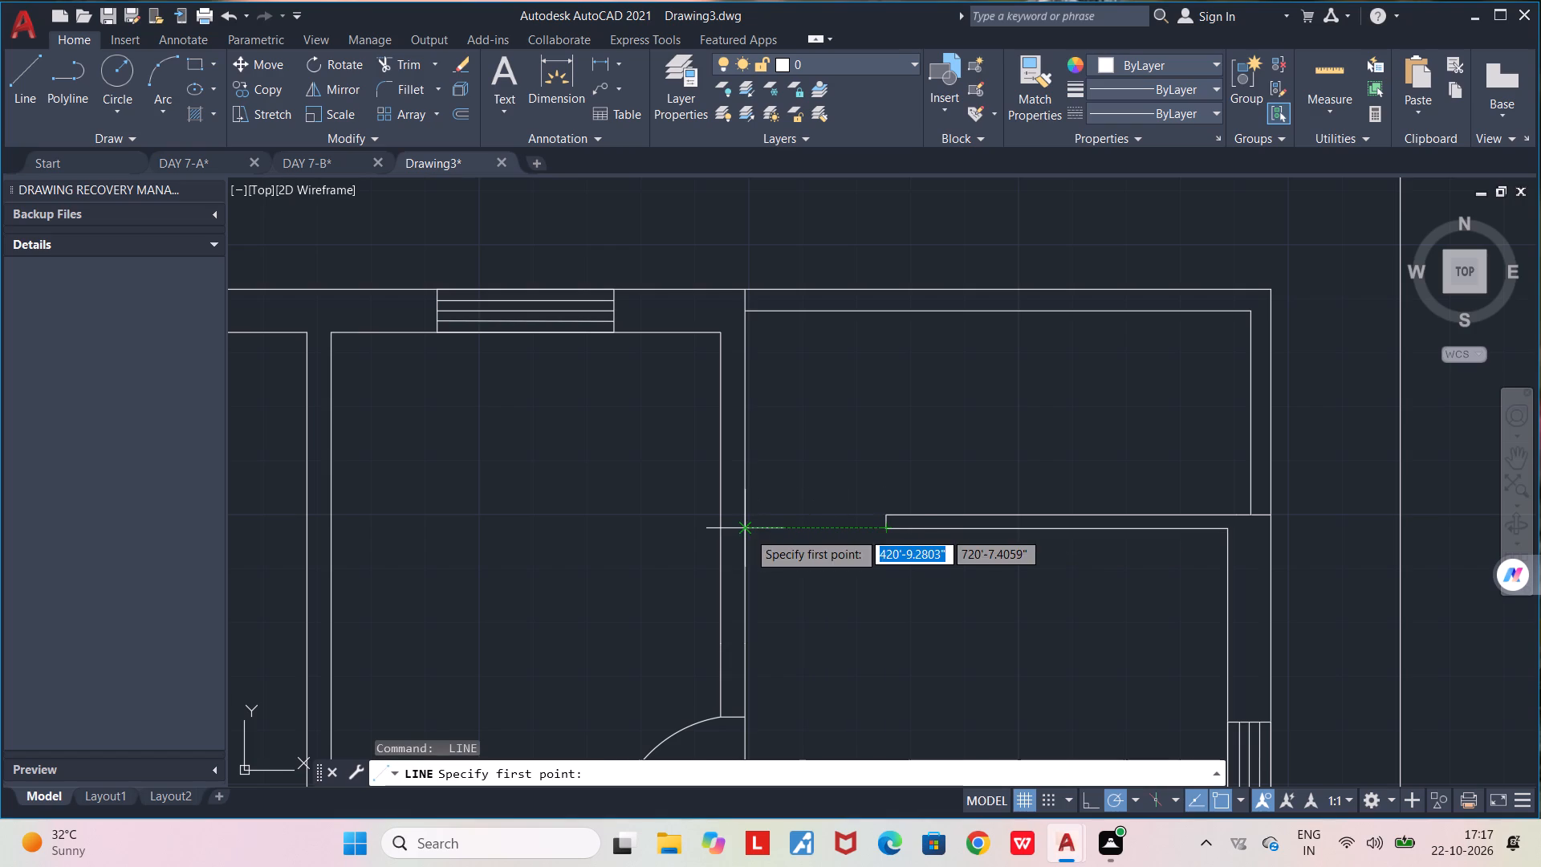
pyautogui.click(748, 531)
pyautogui.click(755, 531)
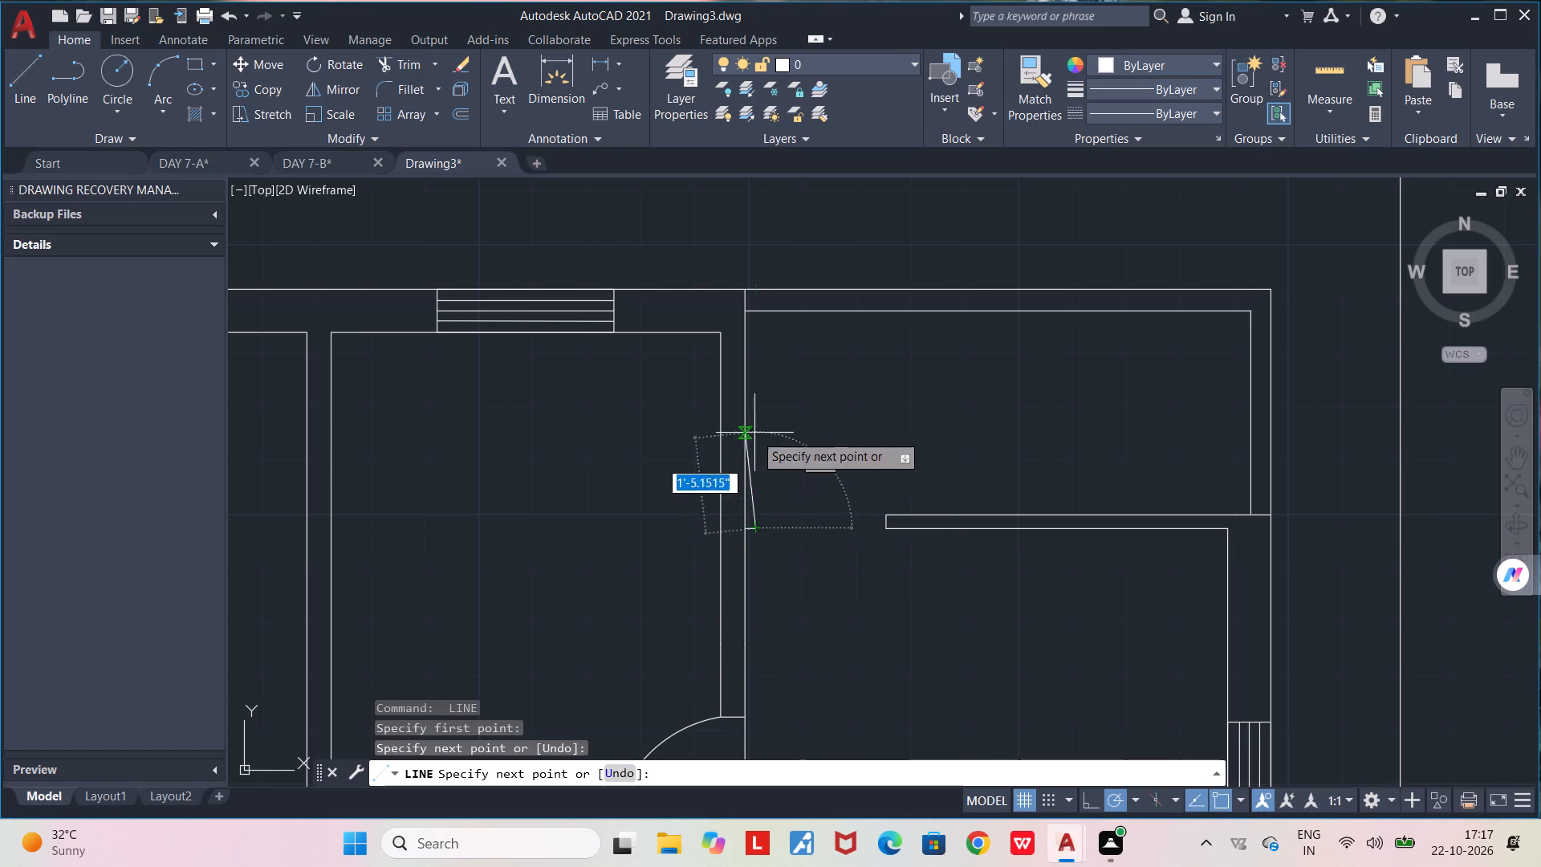
pyautogui.click(758, 413)
pyautogui.click(744, 413)
pyautogui.press('space')
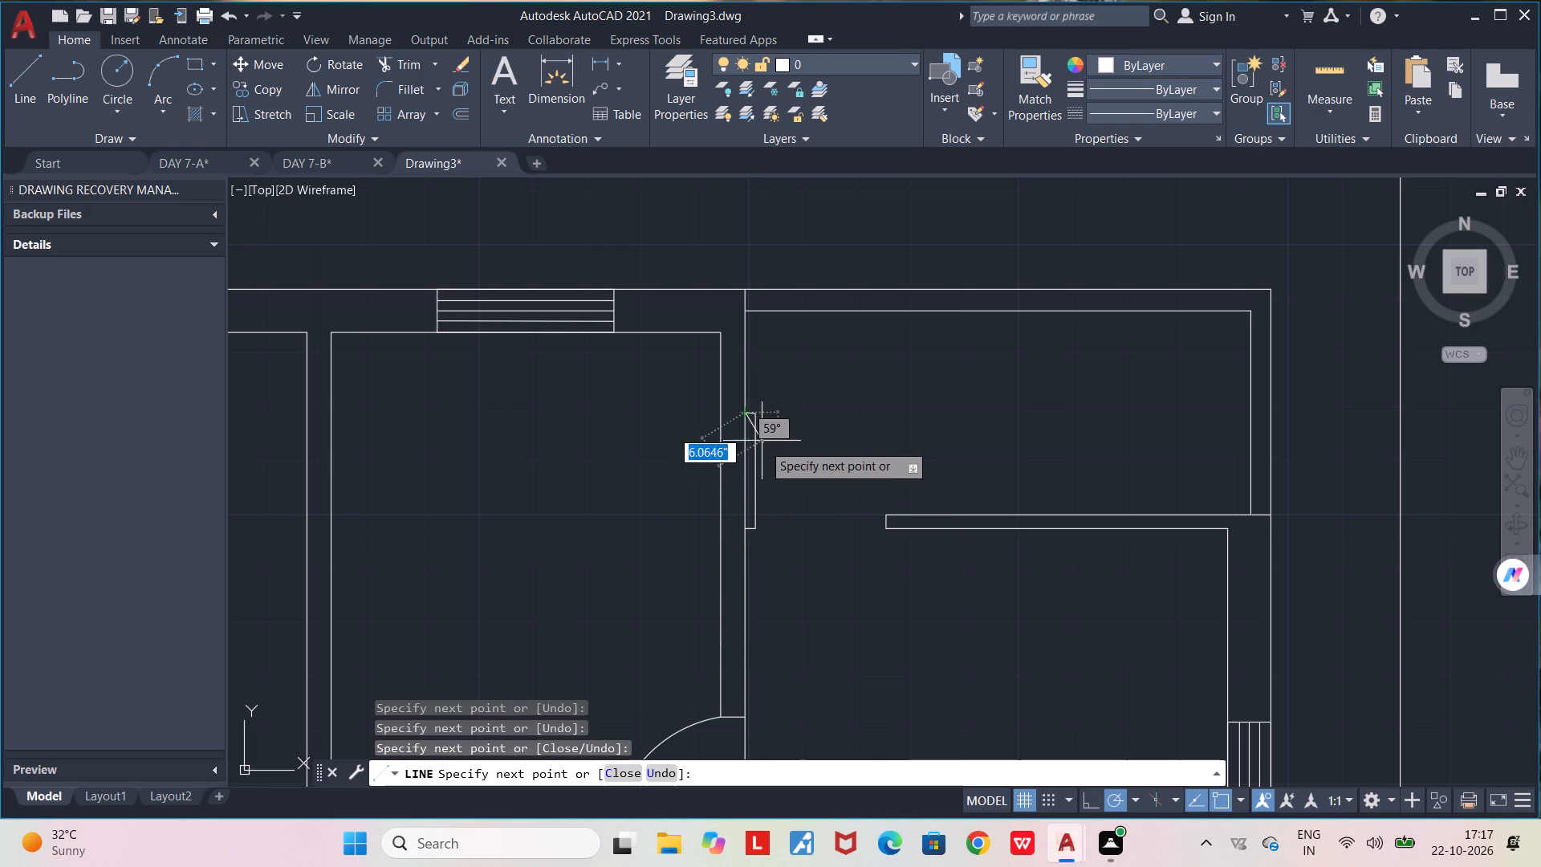
# Draw a three-point arc from the northeast partition's west end through the new leaf's north end, ending west of the adjoining partition.
pyautogui.click(157, 67)
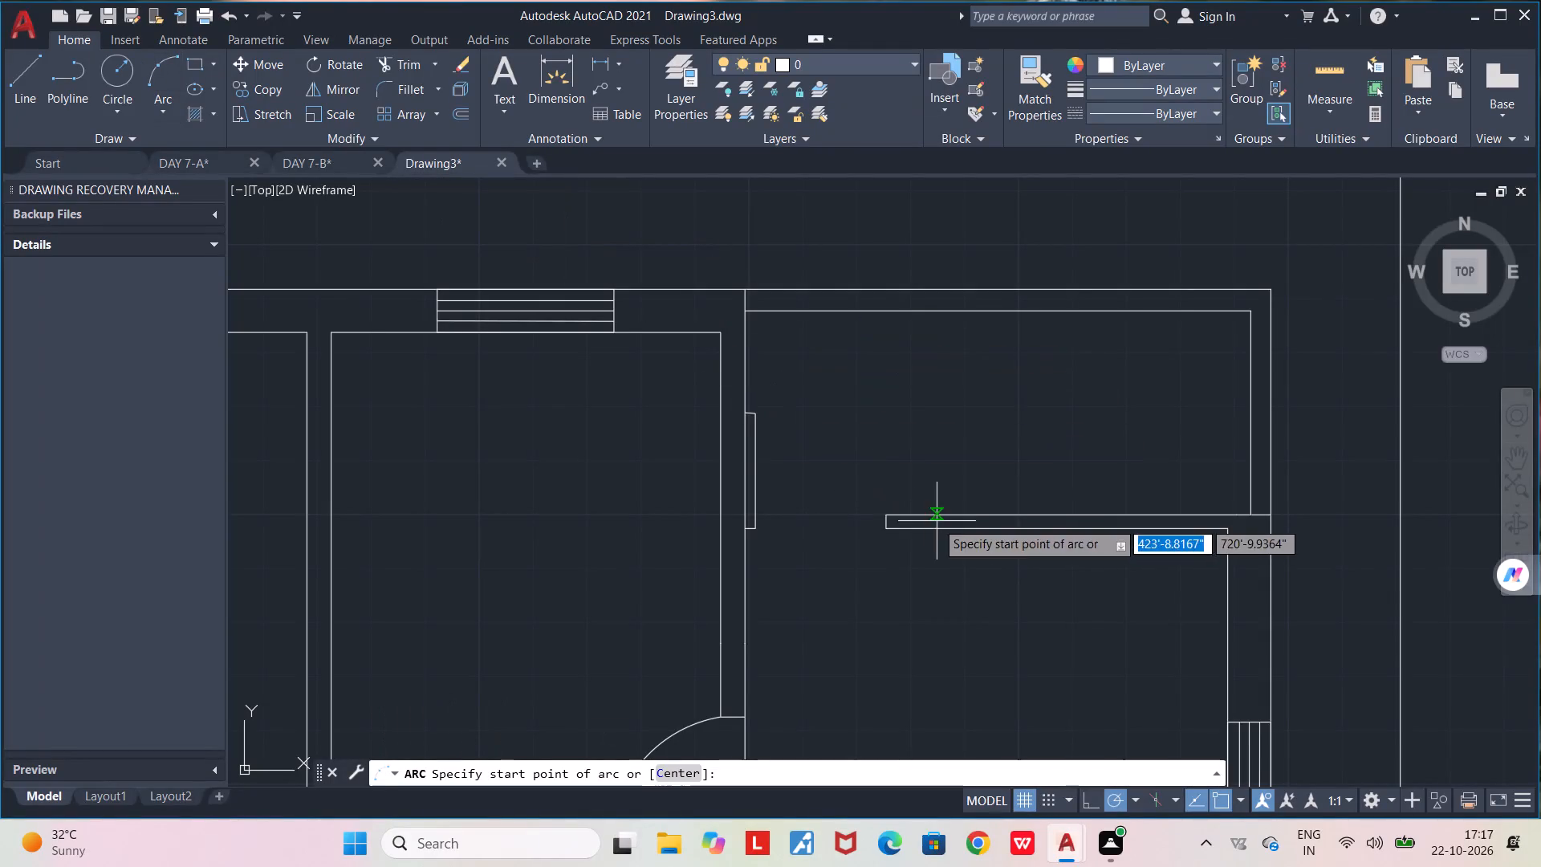
pyautogui.click(880, 515)
pyautogui.click(760, 414)
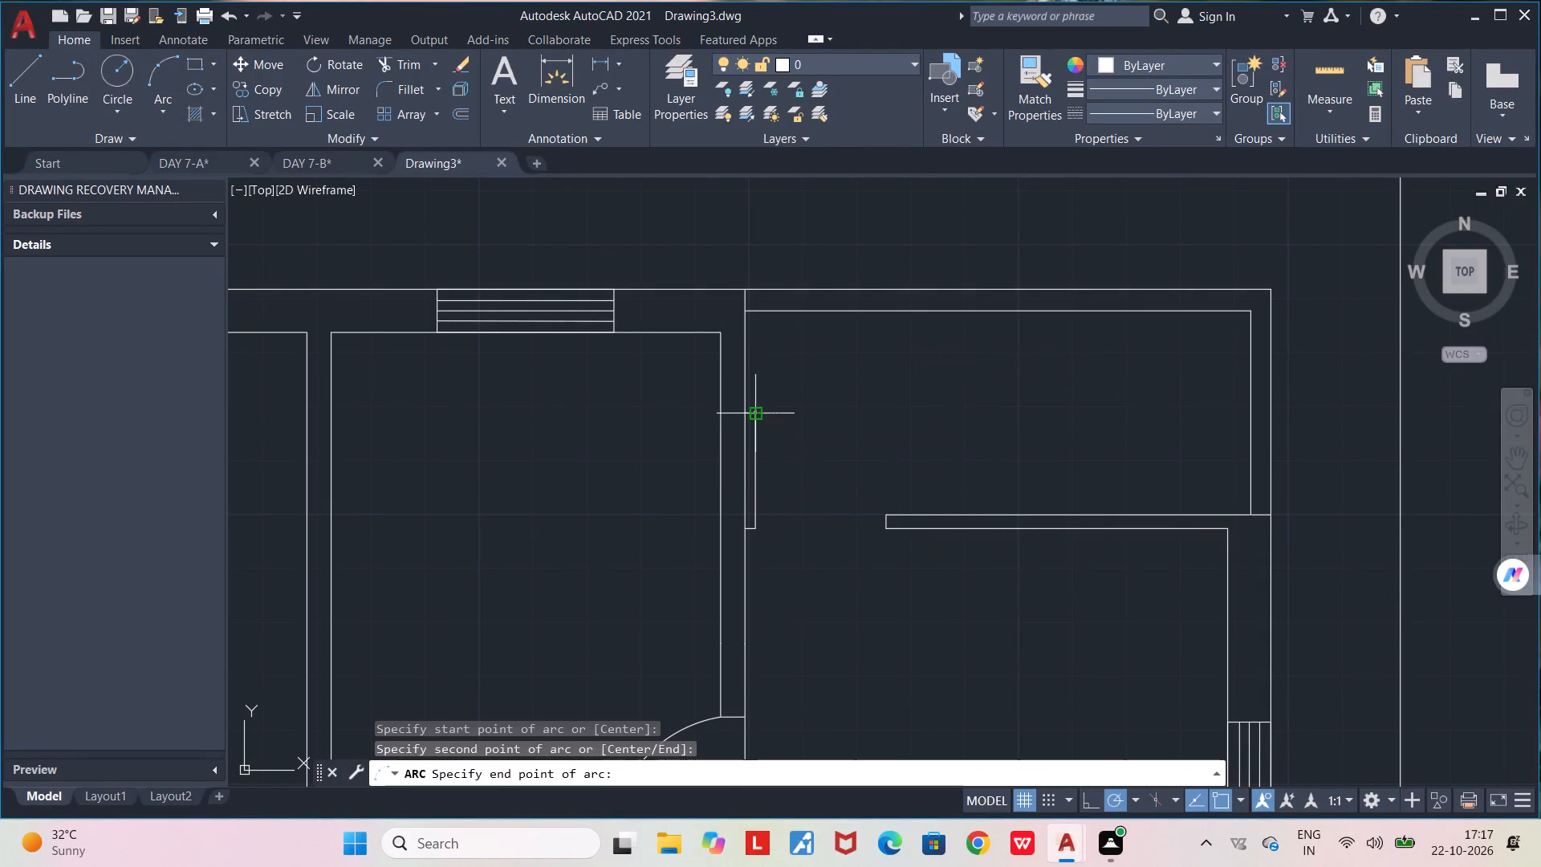
pyautogui.click(641, 477)
pyautogui.press('space')
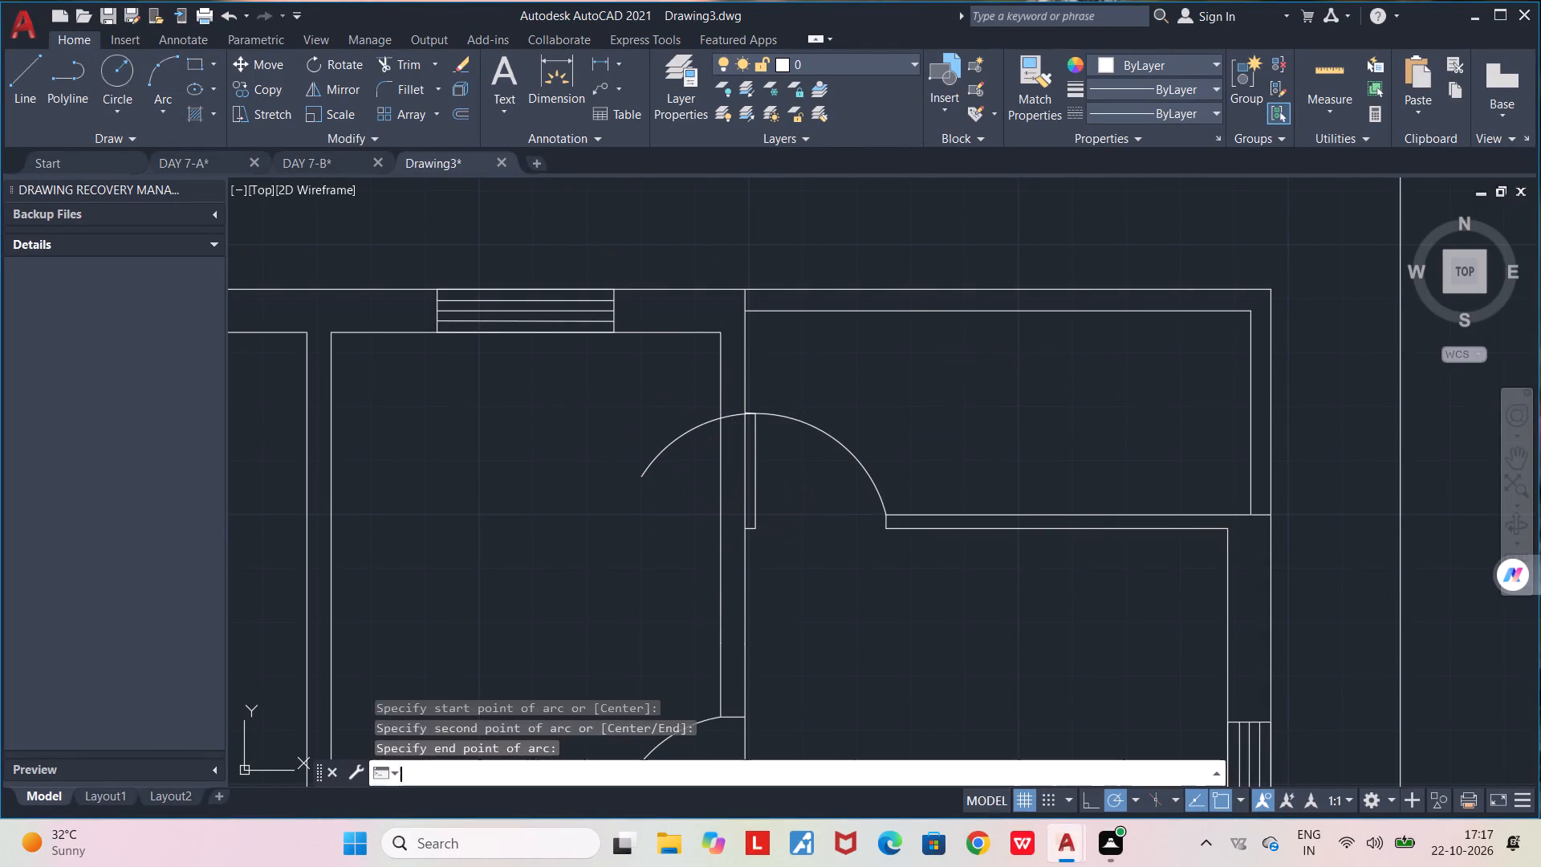
pyautogui.press('t')
pyautogui.press('Escape')
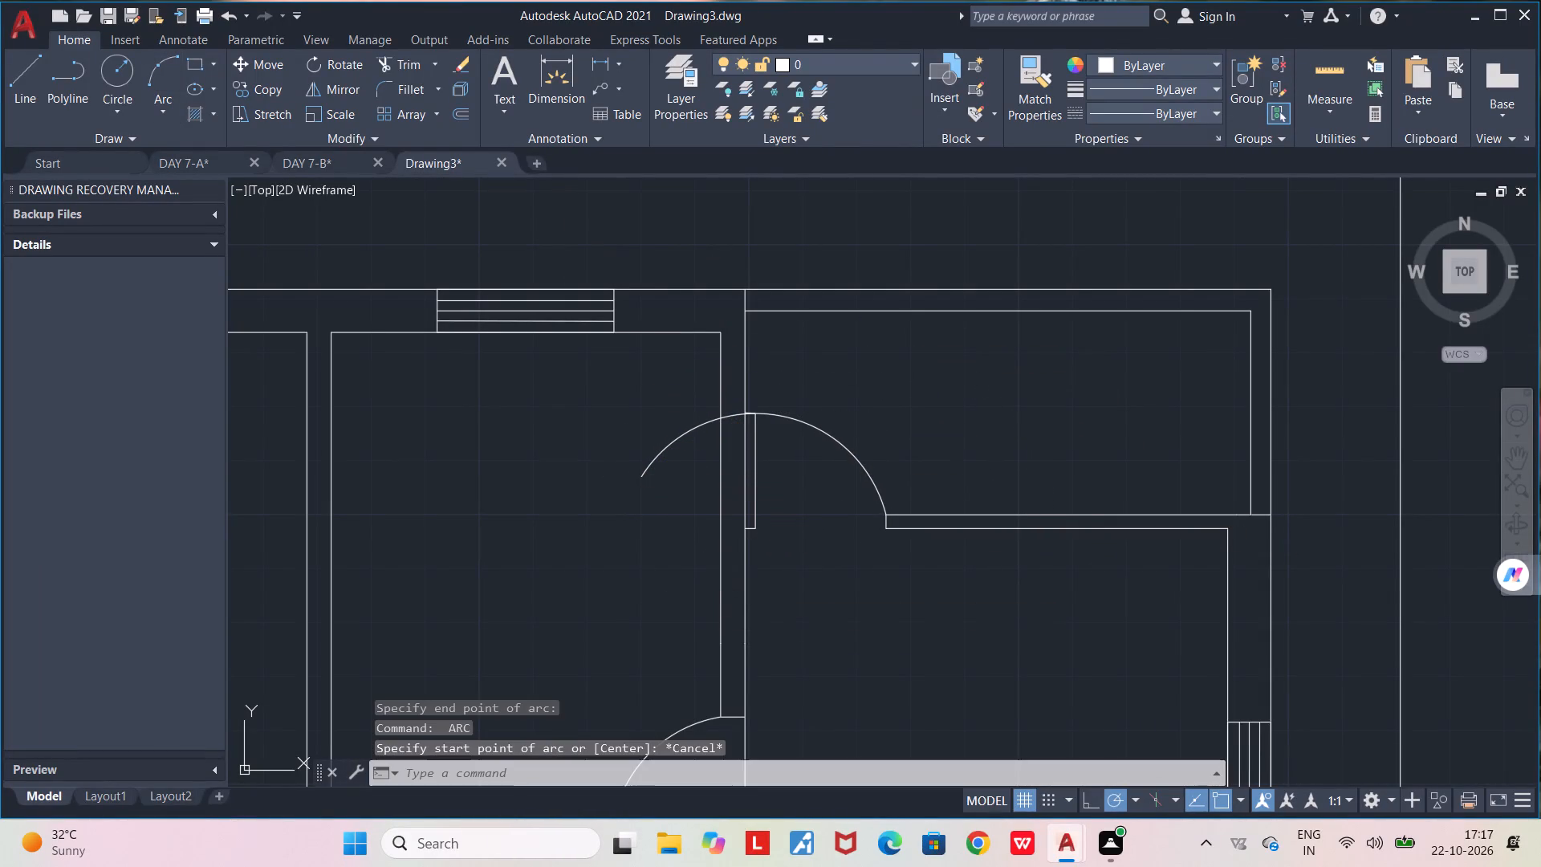
# Trim the part of the northeast door's swing arc that crosses and passes west of the partition.
pyautogui.write('TR')
pyautogui.press('Return')
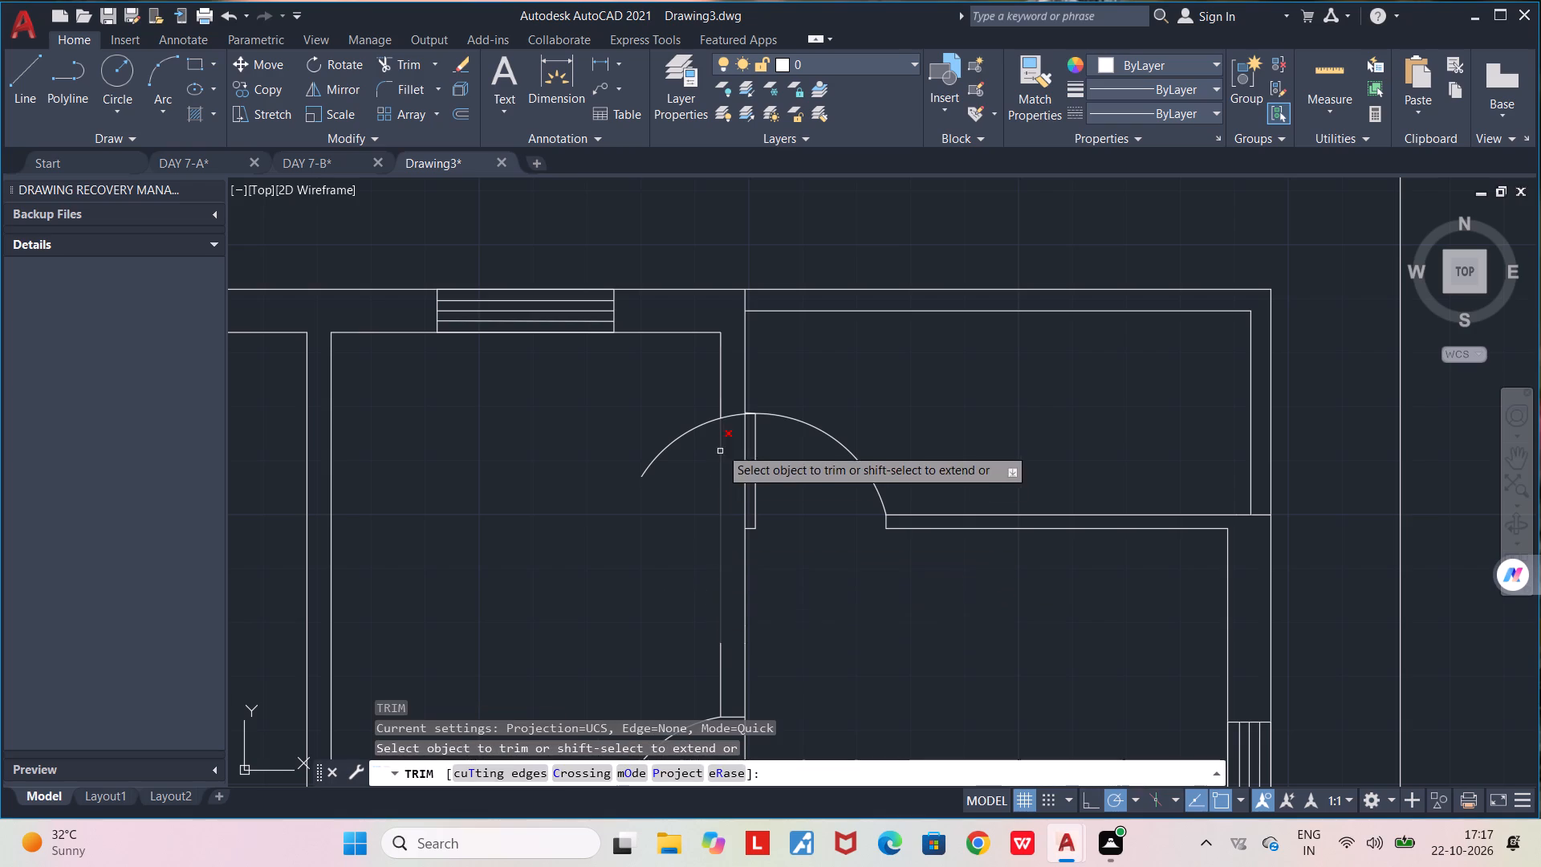
pyautogui.click(730, 416)
pyautogui.click(705, 425)
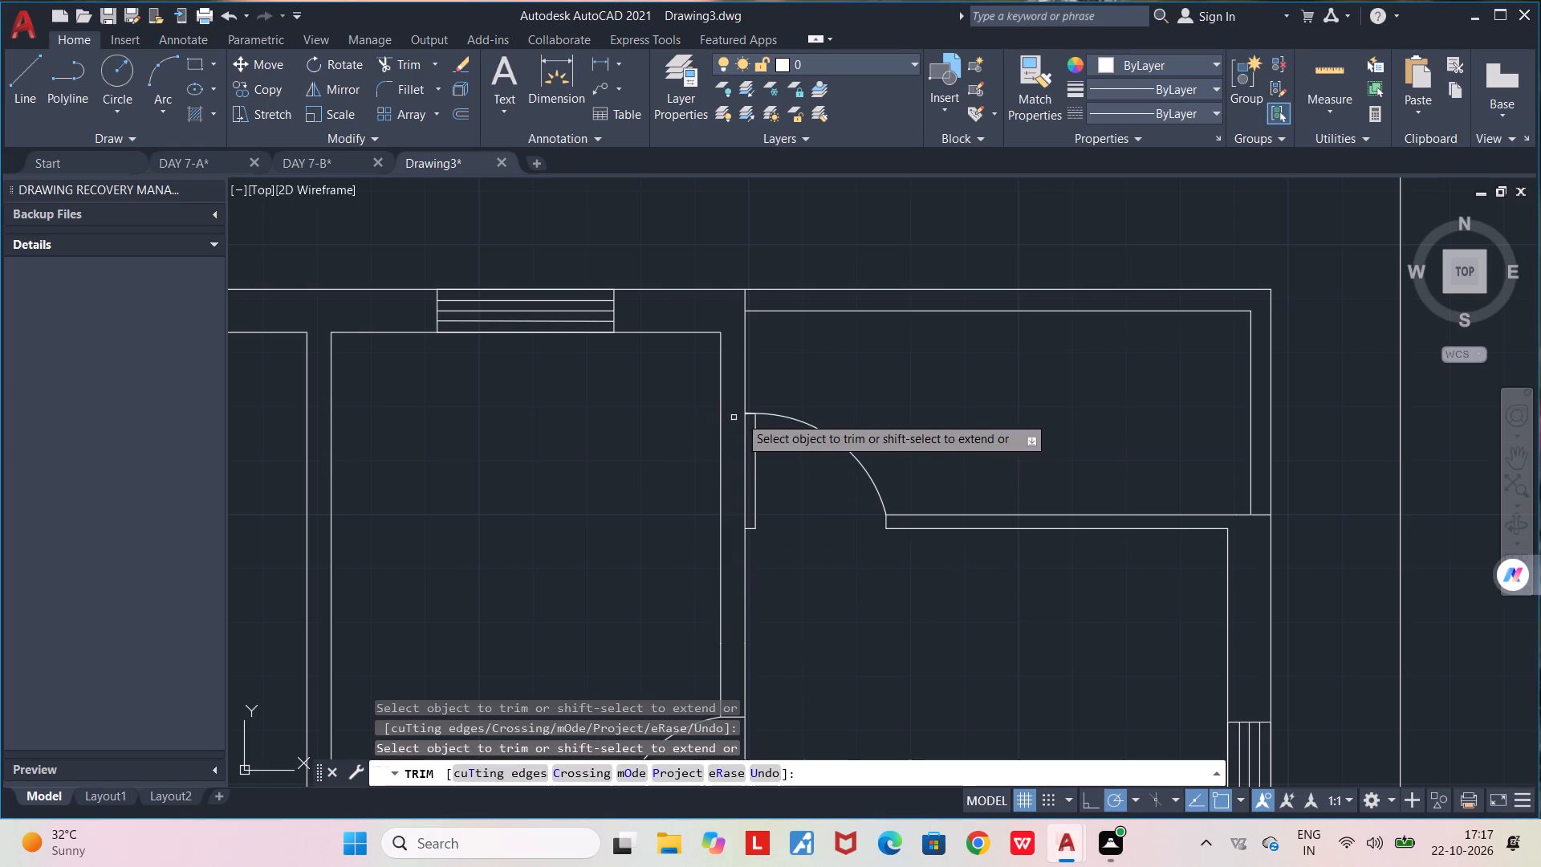
pyautogui.press('space')
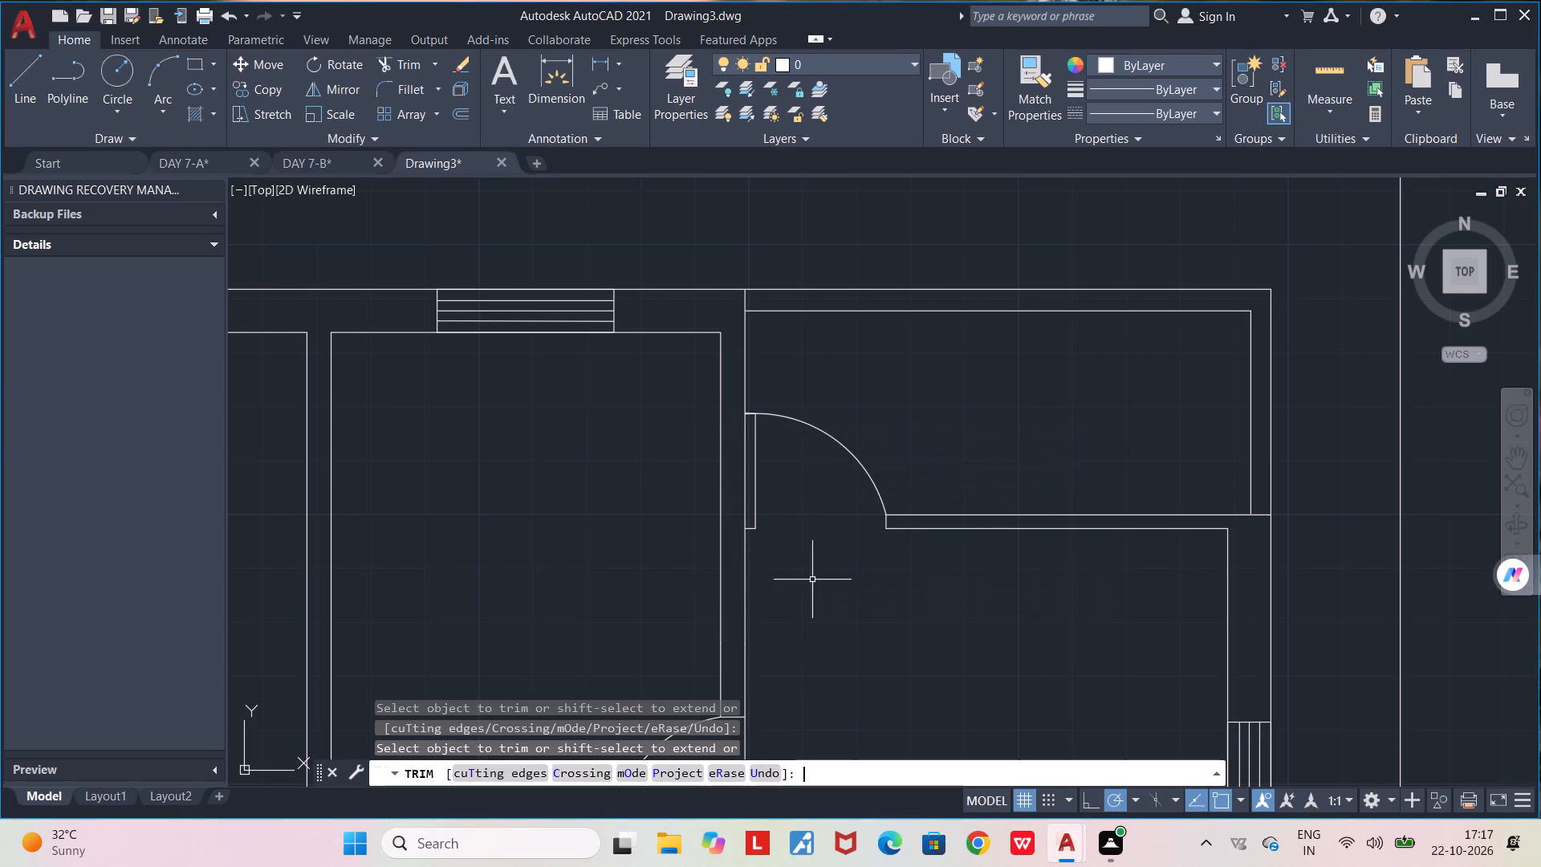
# Draw a threshold line across the northeast room's opening, from the leaf's south end to the partition's lower west corner.
pyautogui.press('l')
pyautogui.press('Return')
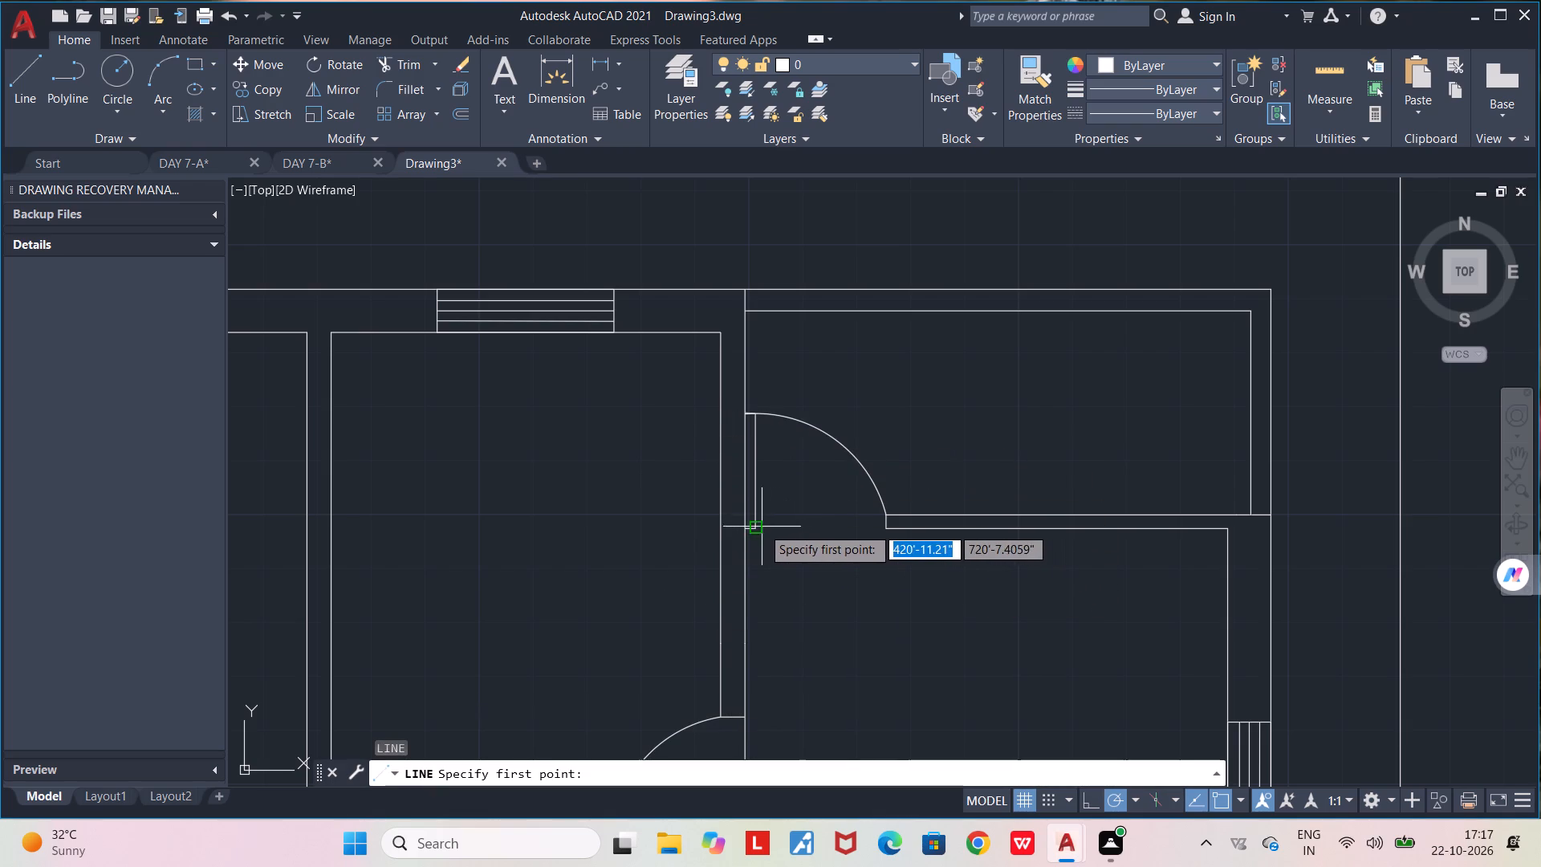
pyautogui.click(757, 527)
pyautogui.click(882, 529)
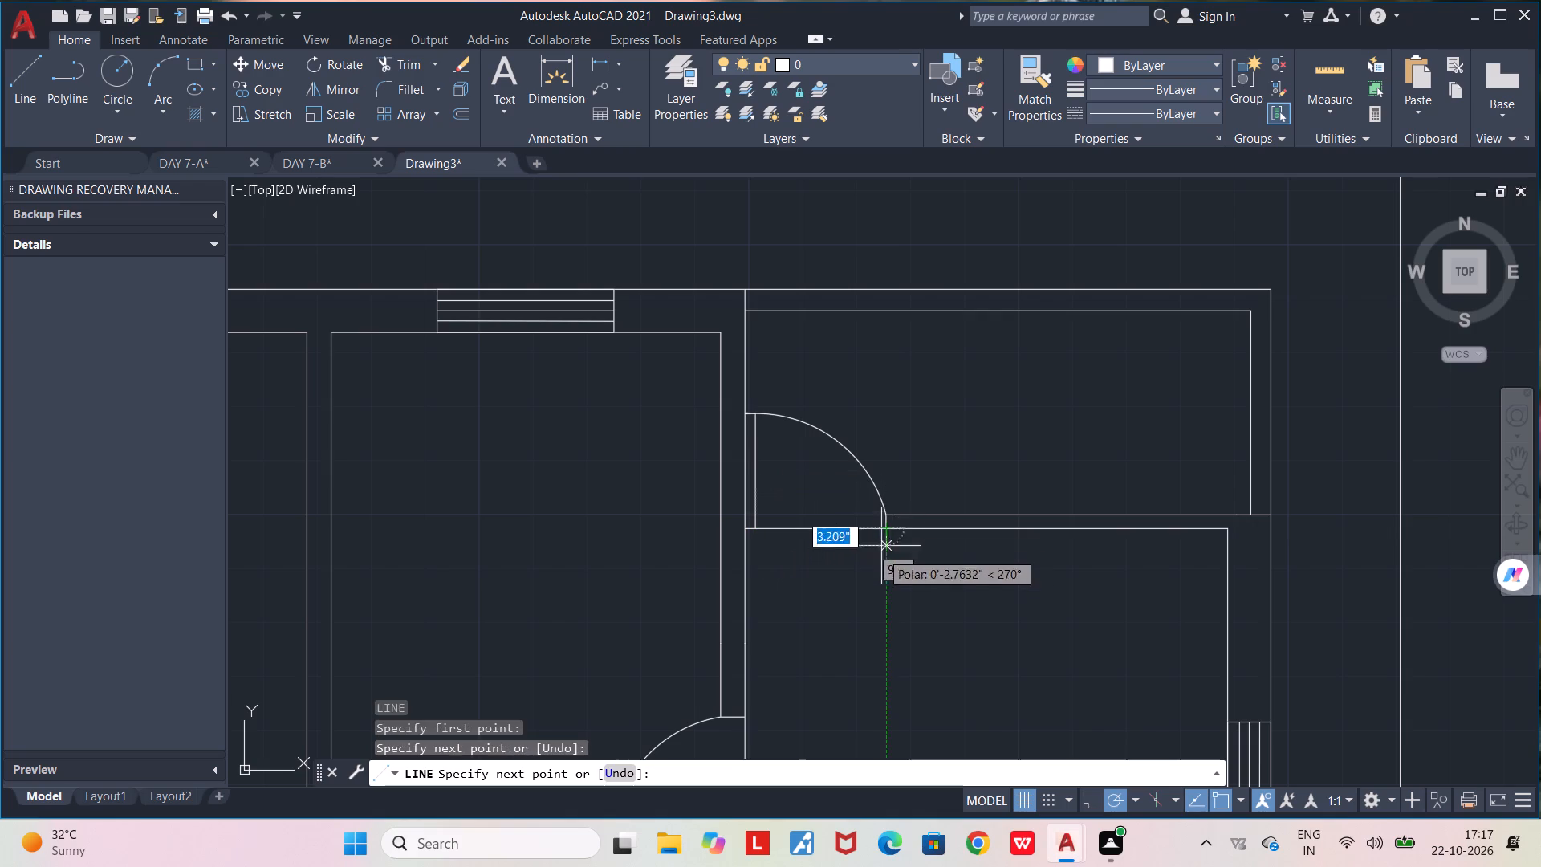
pyautogui.press('space')
# Draw a horizontal line about 1'-5" long eastward across the lower east room's west partition, just south of its north wall.
pyautogui.moveTo(869, 608); pyautogui.dragTo(933, 446, button='middle')
pyautogui.scroll(-3, 933, 446)
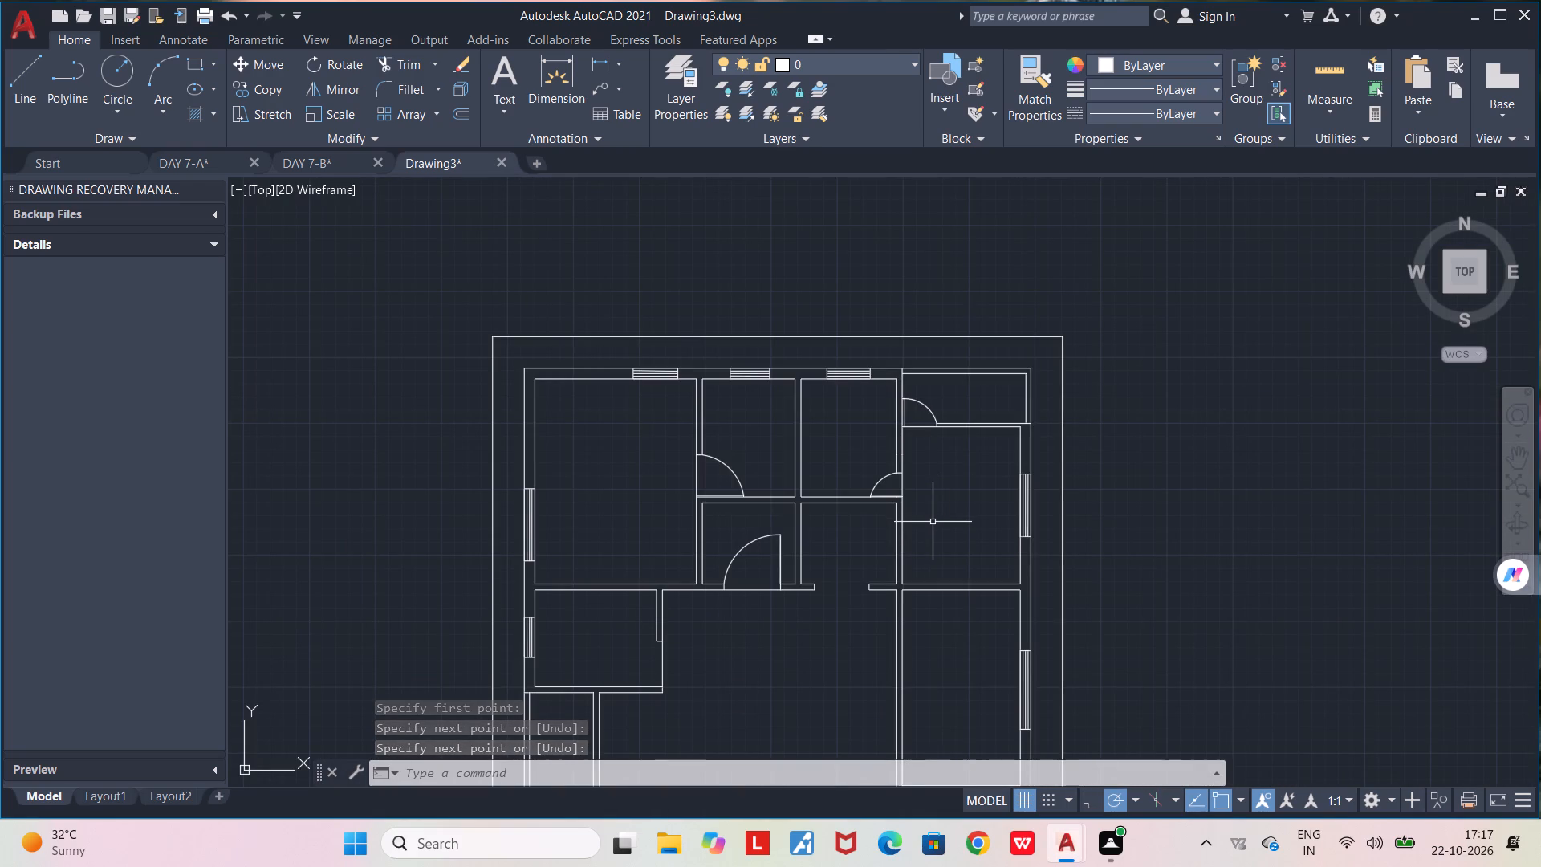
pyautogui.moveTo(933, 662); pyautogui.dragTo(952, 552, button='middle')
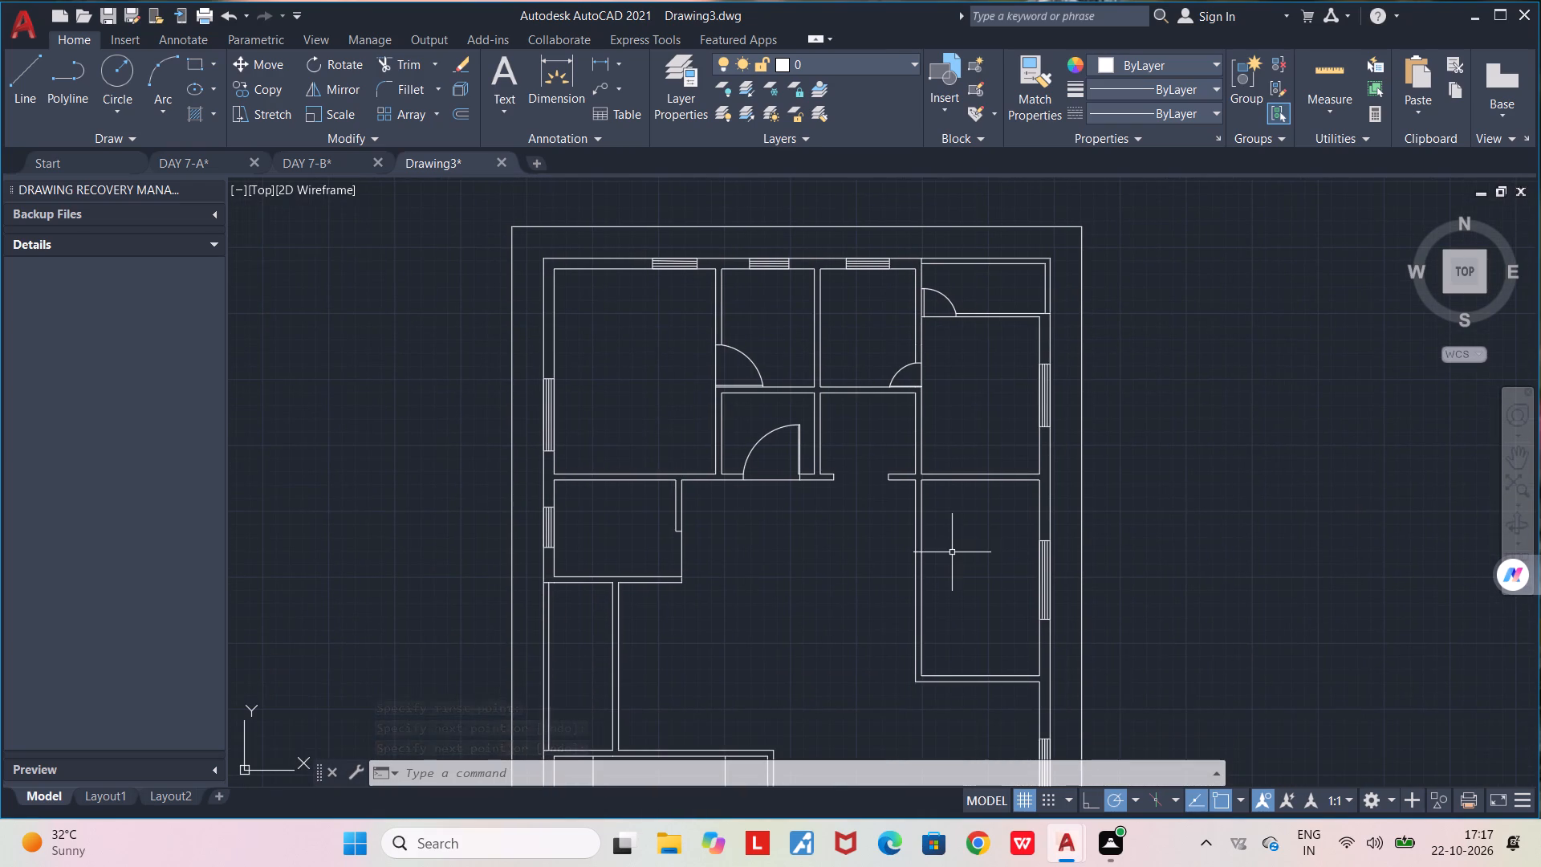
pyautogui.scroll(1, 939, 516)
pyautogui.press('l')
pyautogui.press('Return')
pyautogui.scroll(1, 939, 516)
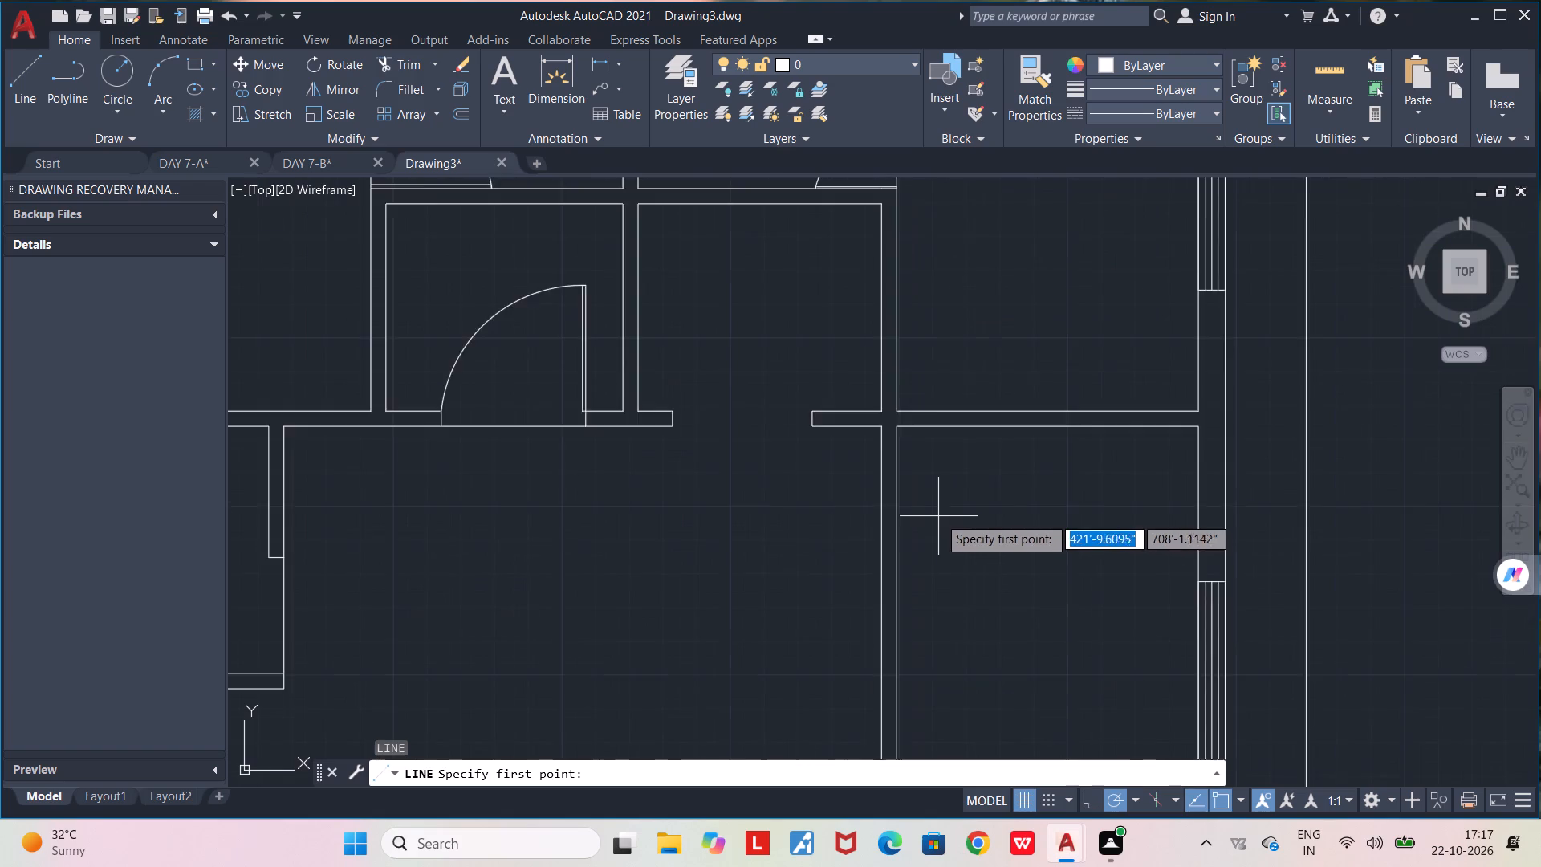
pyautogui.scroll(1, 938, 516)
pyautogui.click(846, 447)
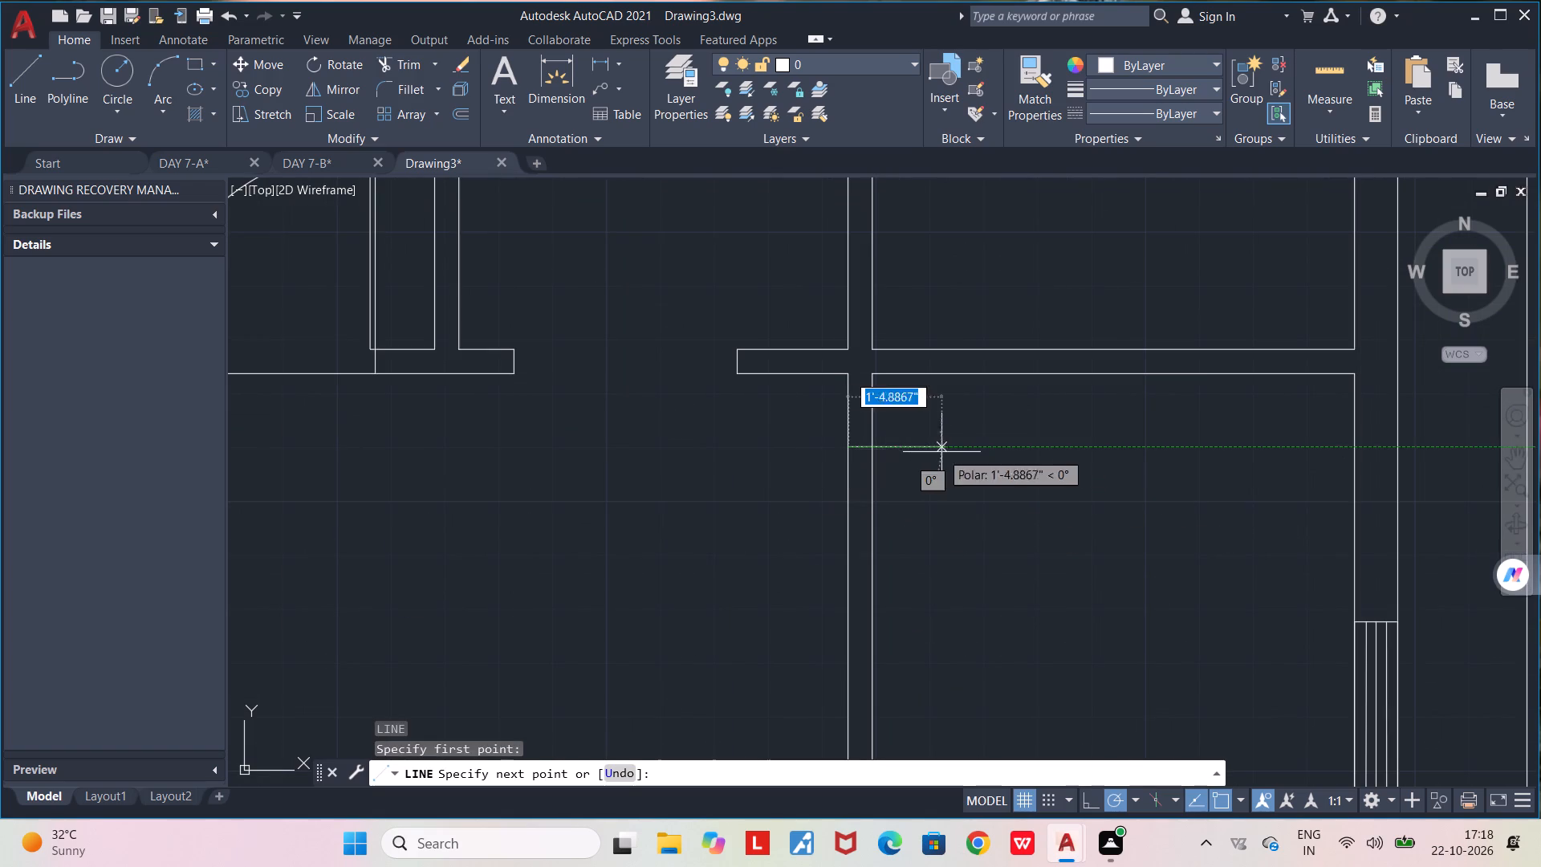
pyautogui.click(942, 452)
pyautogui.press('space')
# Draw a second horizontal line about 2' long eastward across the lower east room's west partition, south of the first marking line.
pyautogui.moveTo(945, 631); pyautogui.dragTo(964, 531, button='middle')
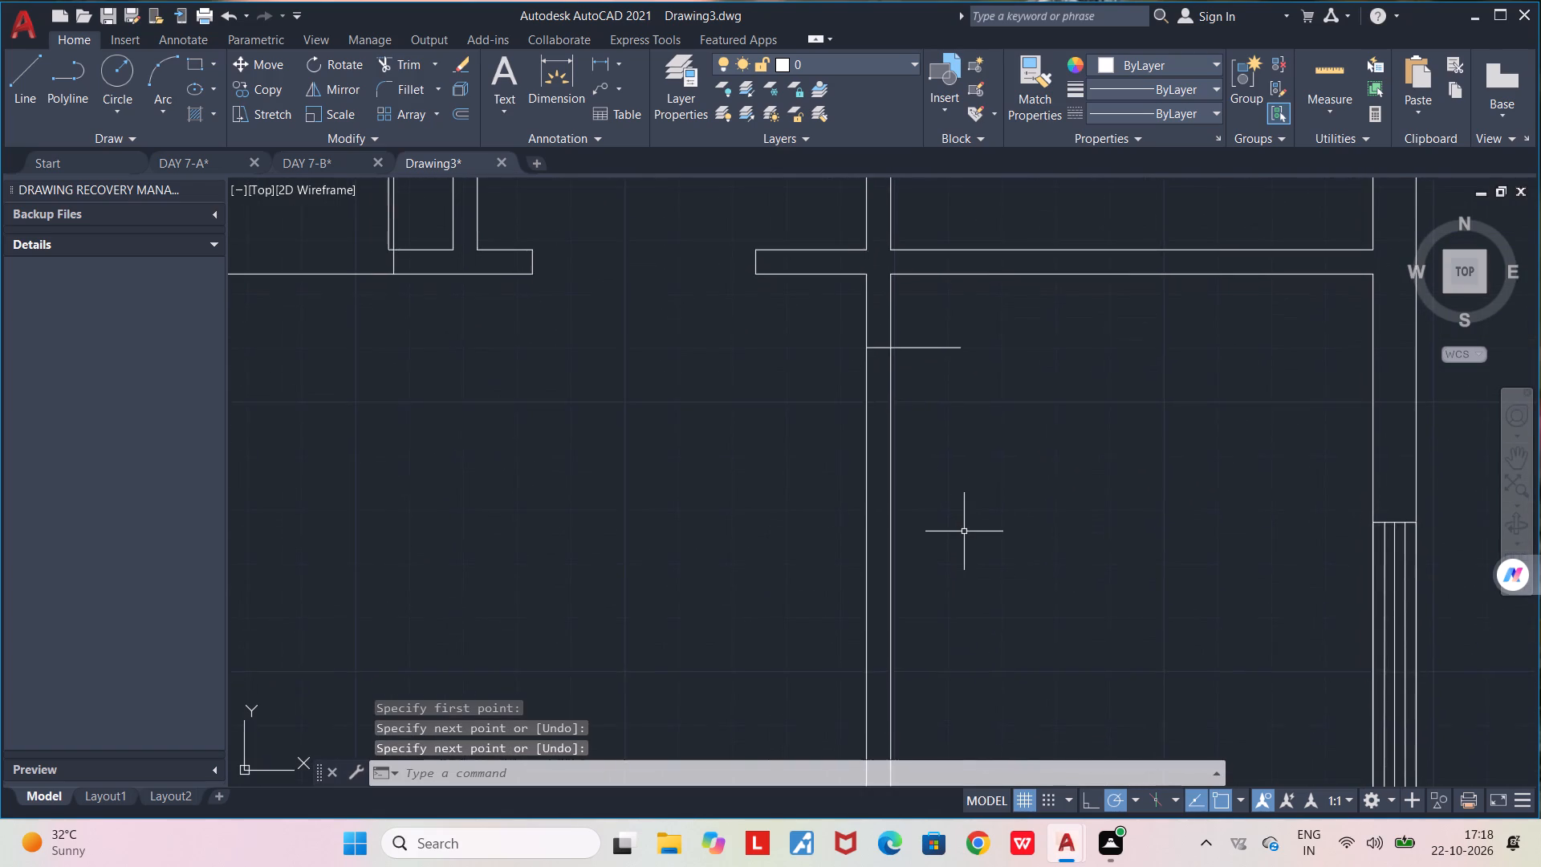
pyautogui.scroll(-1, 964, 531)
pyautogui.press('l')
pyautogui.press('Return')
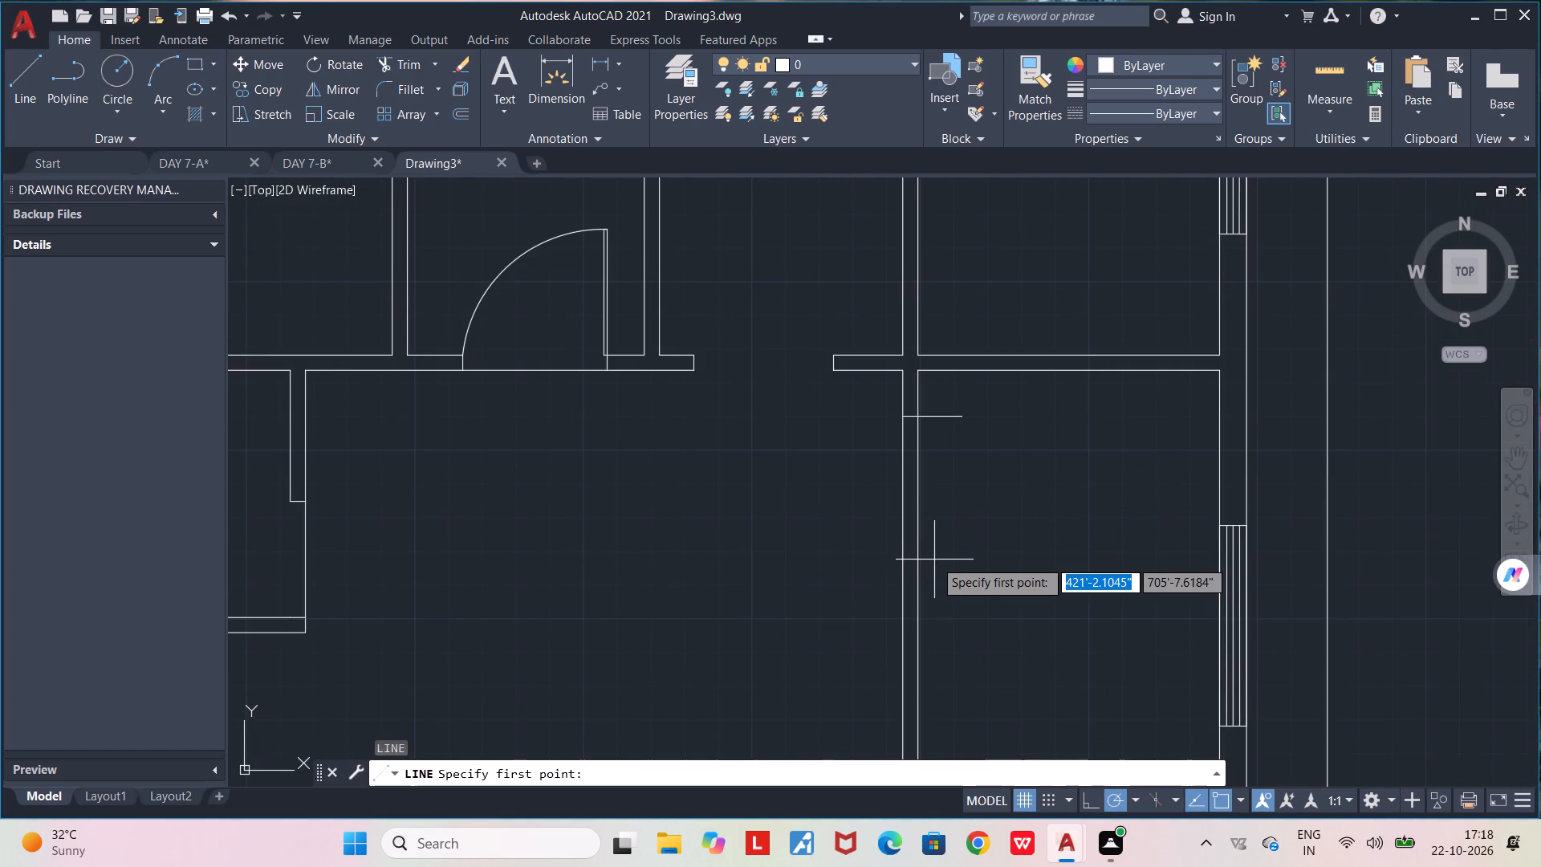
pyautogui.click(908, 521)
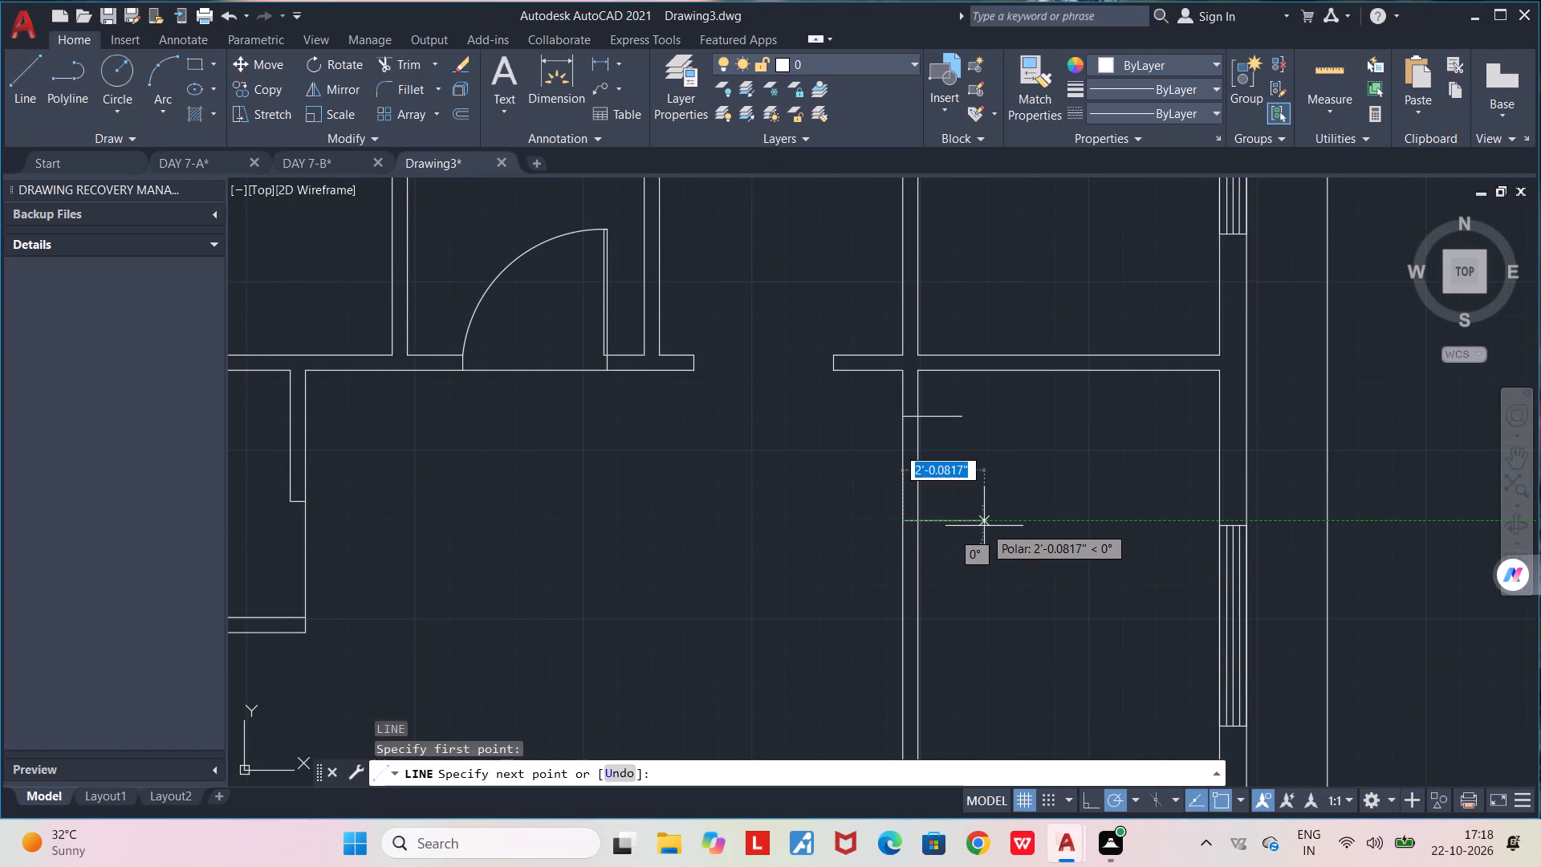
pyautogui.click(984, 526)
pyautogui.press('space')
# Trim the partition between the two marking lines and their overhanging ends to open the lower east room's doorway.
pyautogui.write('TR')
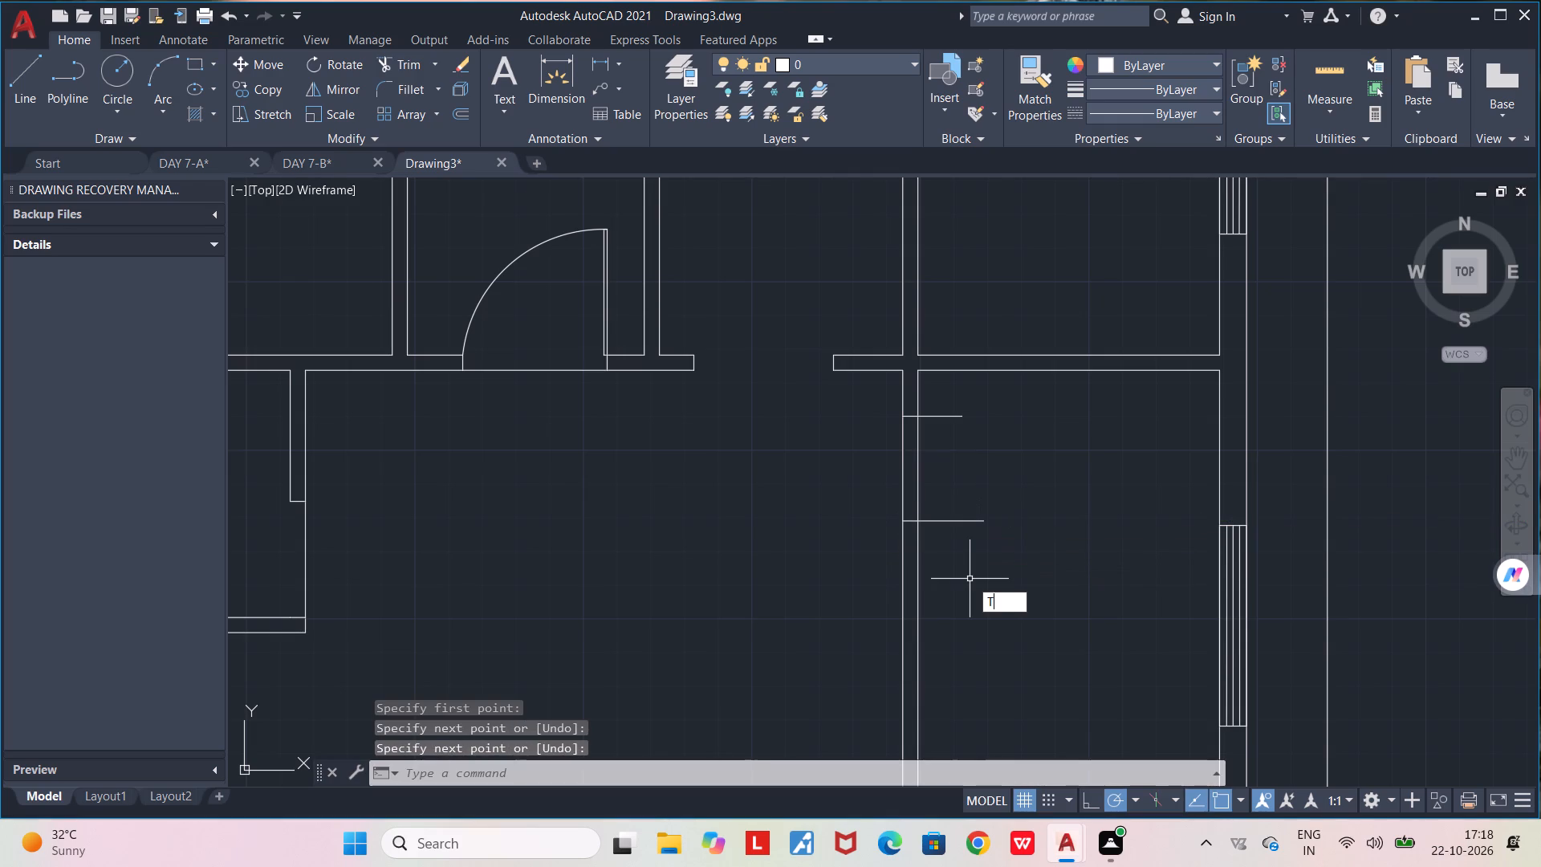
pyautogui.press('Return')
pyautogui.moveTo(942, 406); pyautogui.dragTo(957, 555)
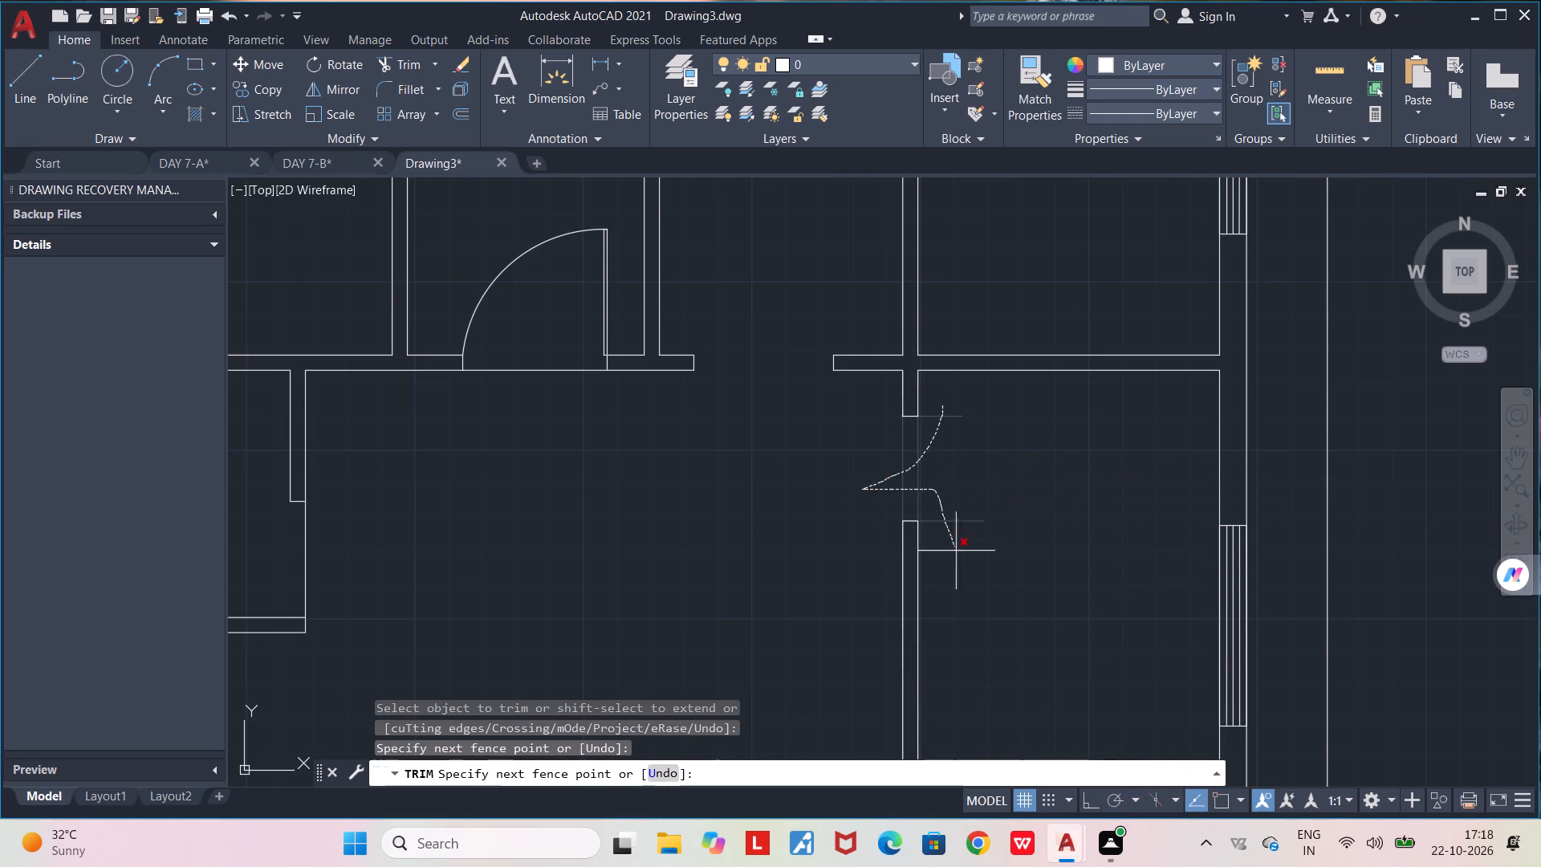
pyautogui.moveTo(957, 555); pyautogui.dragTo(960, 562)
pyautogui.scroll(-2, 958, 528)
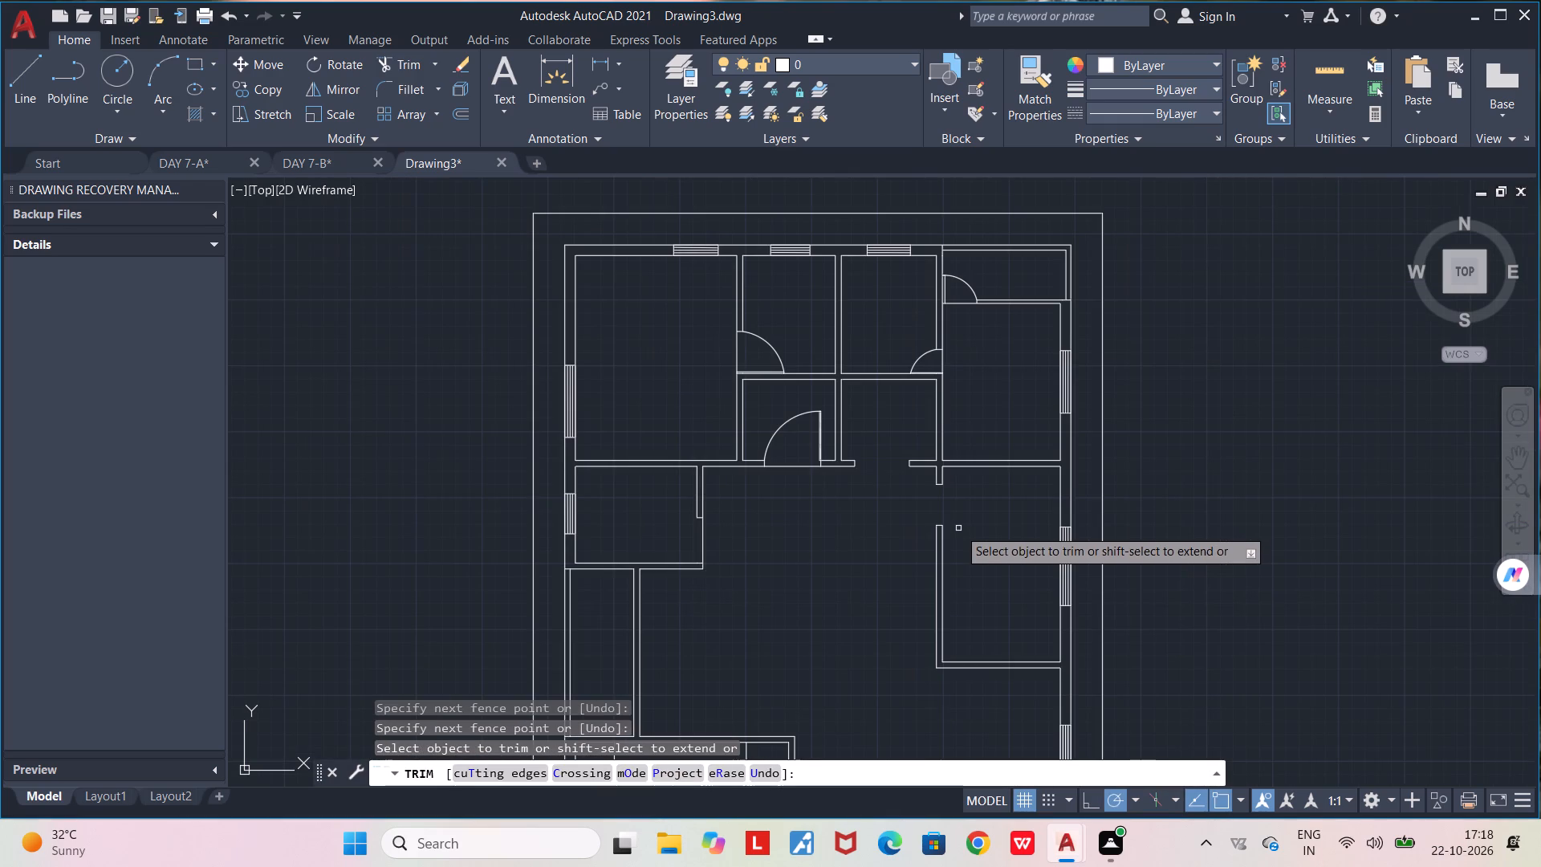
pyautogui.scroll(3, 946, 479)
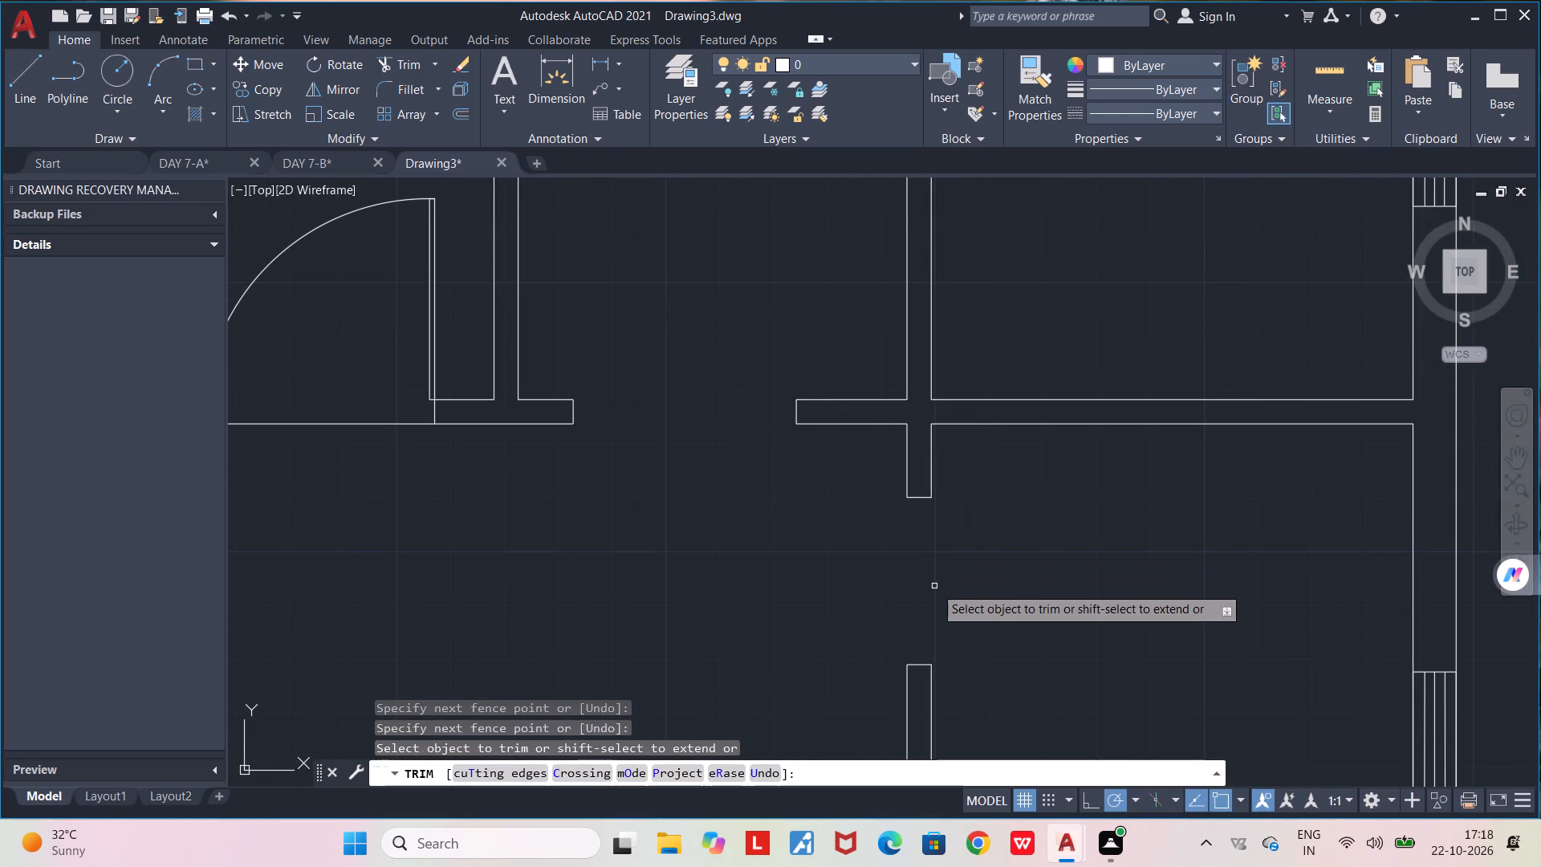
pyautogui.press('l')
pyautogui.press('Return')
pyautogui.press('Escape')
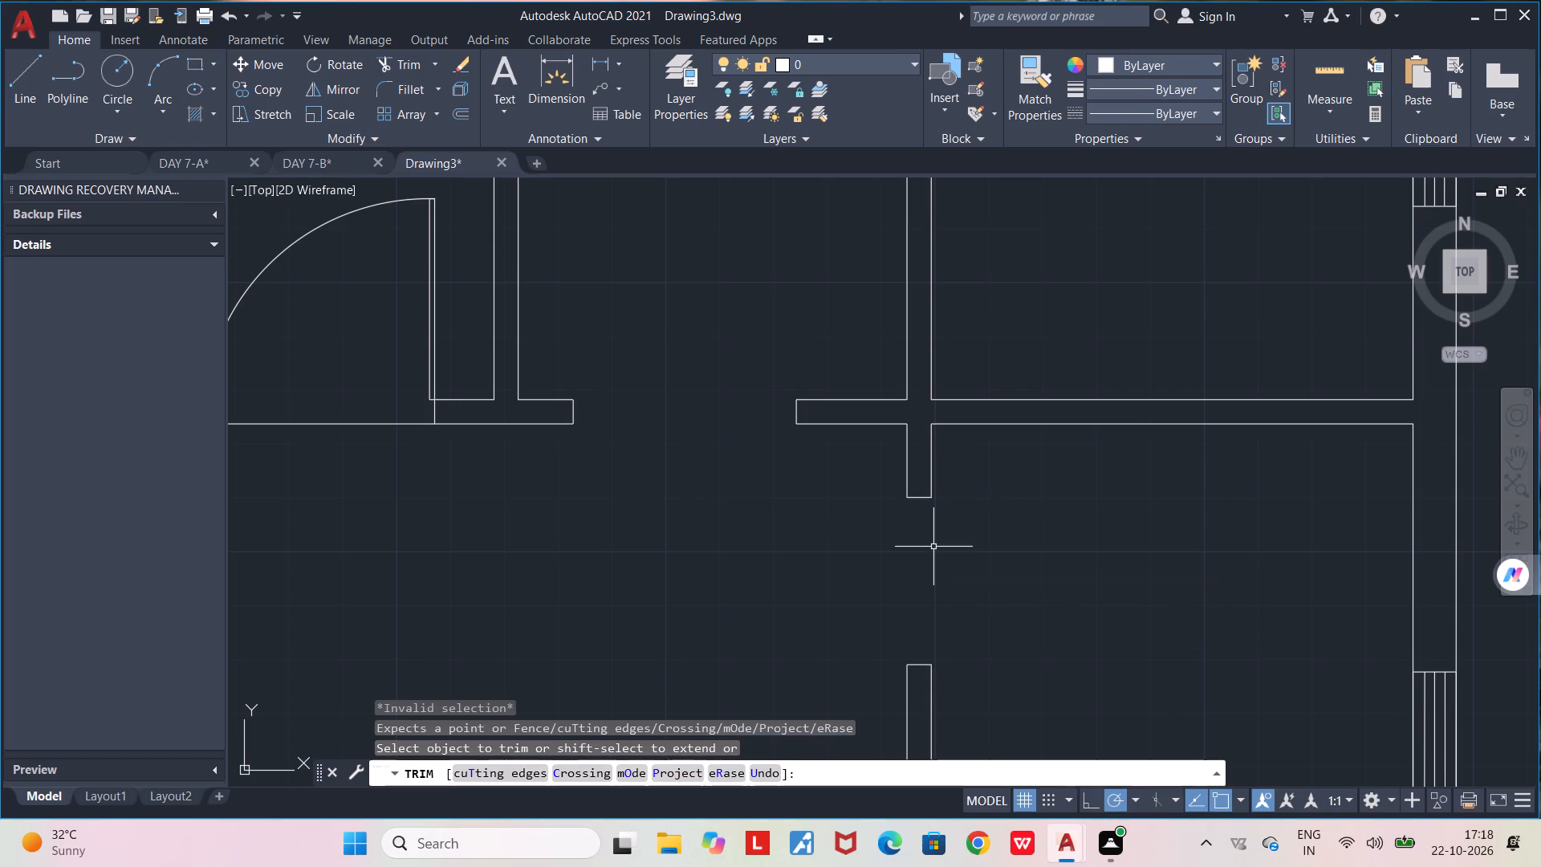
# Draw a thin rectangular door leaf about 3'-4" long, extending east from the opening's upper east corner.
pyautogui.press('l')
pyautogui.press('Return')
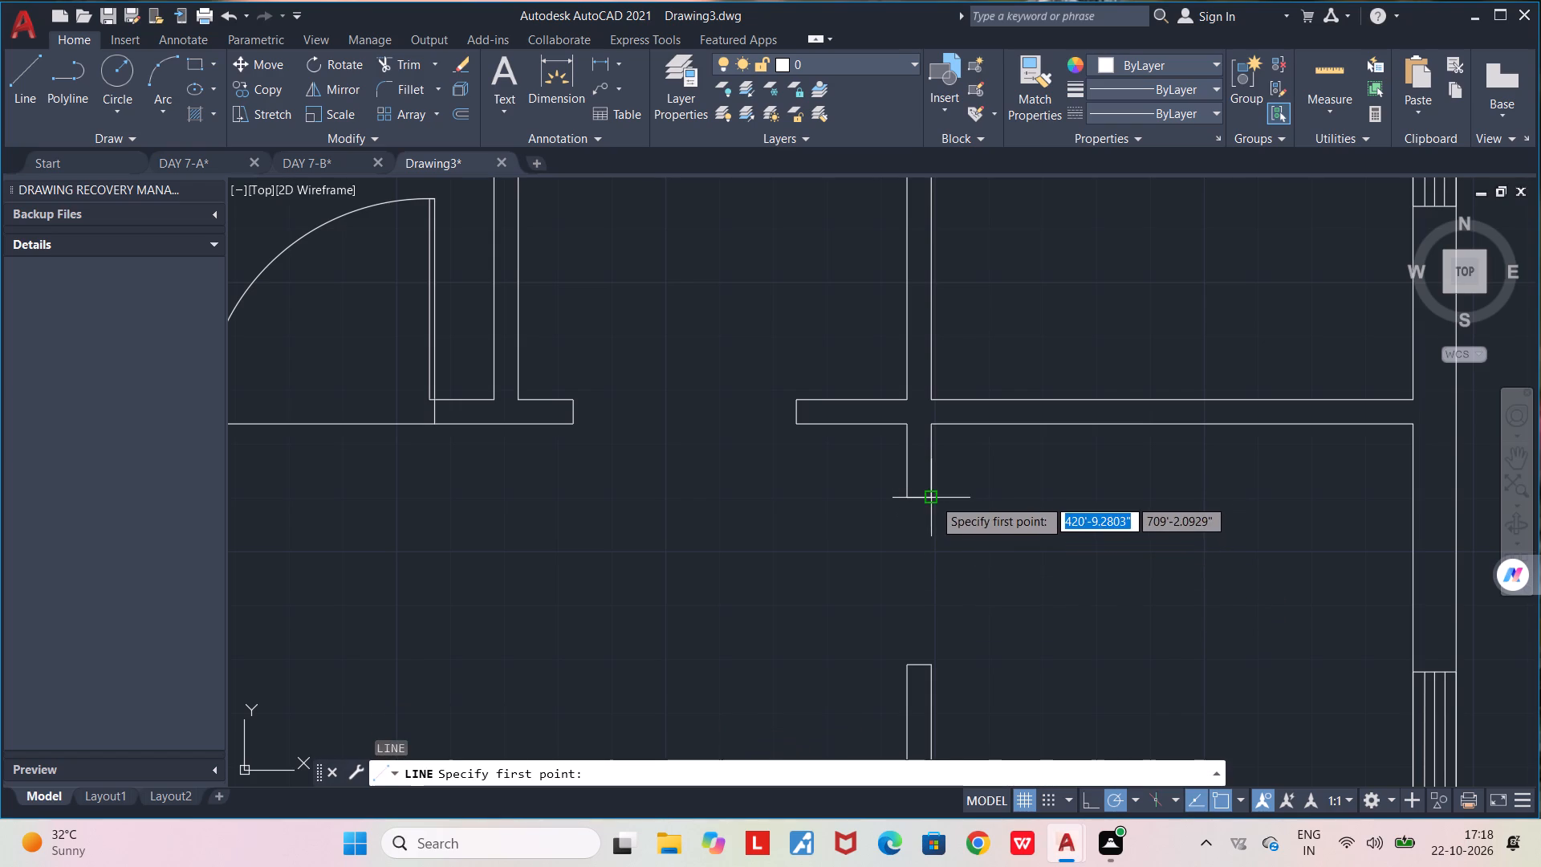
pyautogui.click(933, 498)
pyautogui.click(1147, 495)
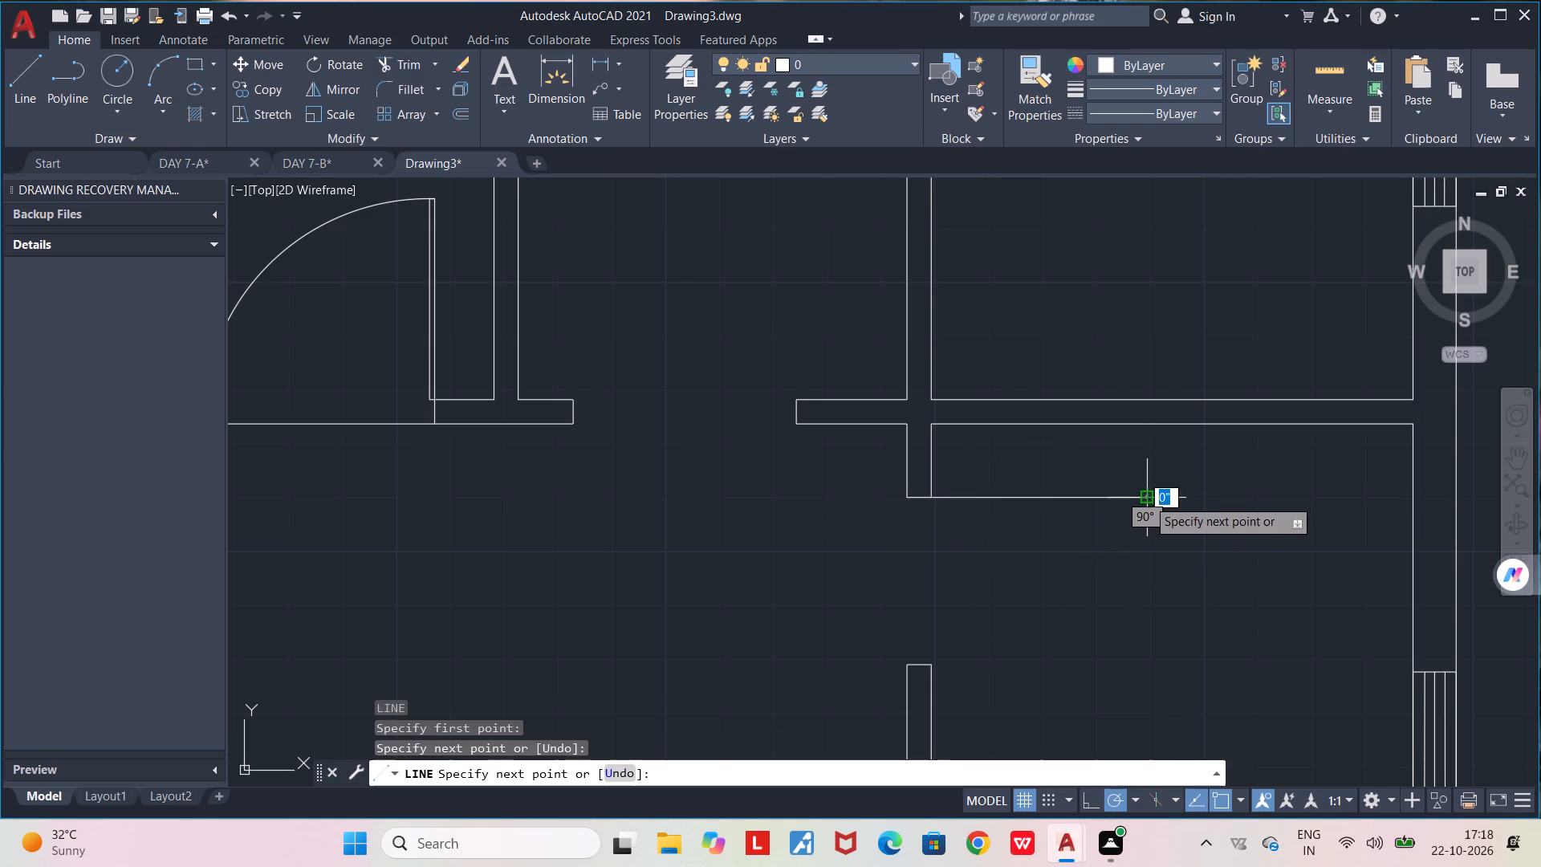
pyautogui.click(1148, 505)
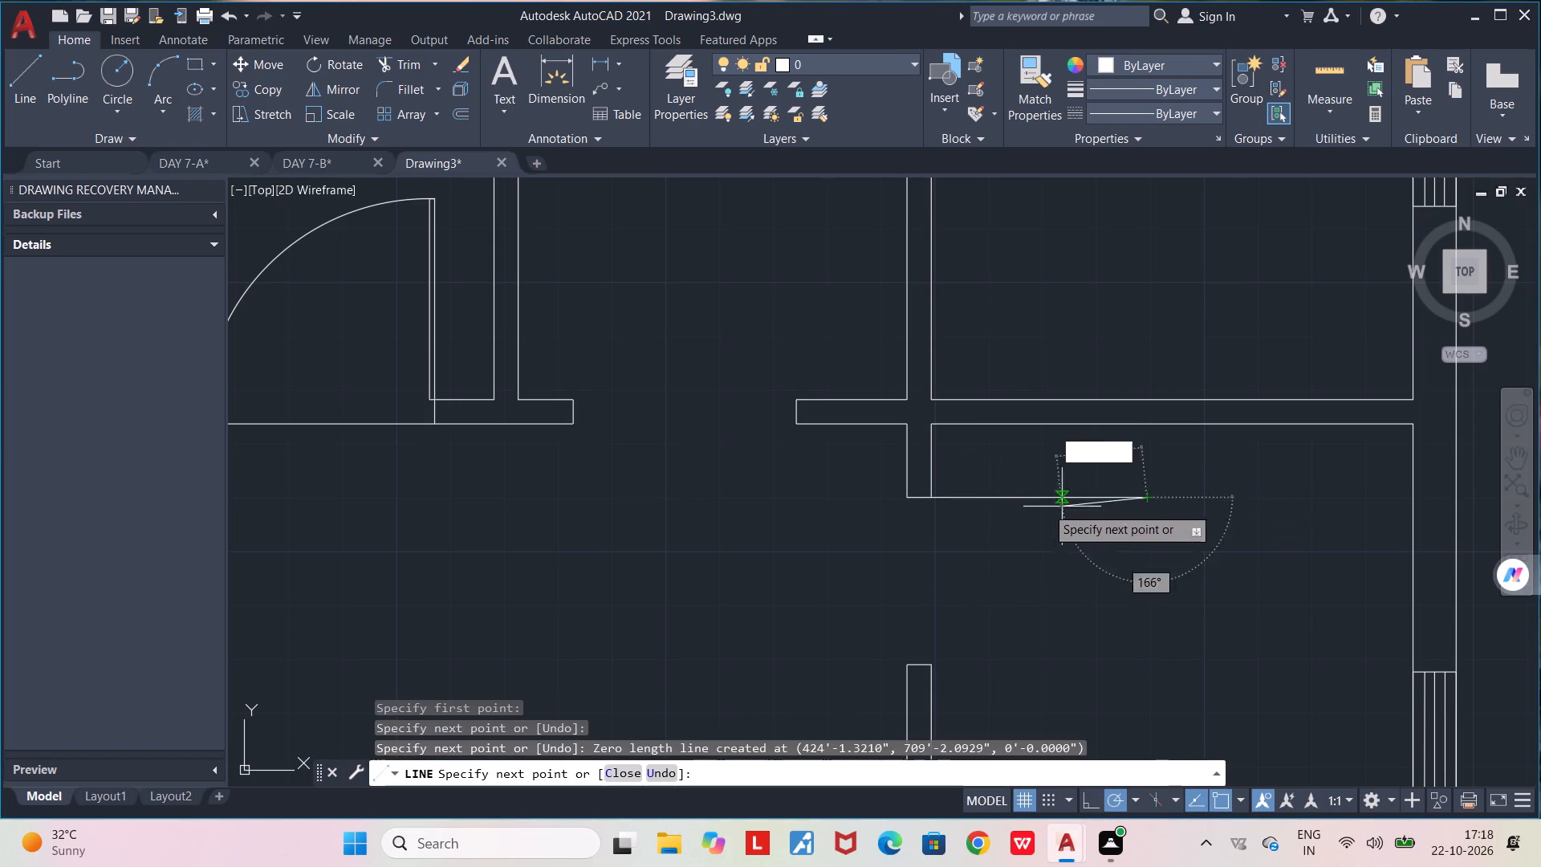
pyautogui.scroll(3, 1144, 515)
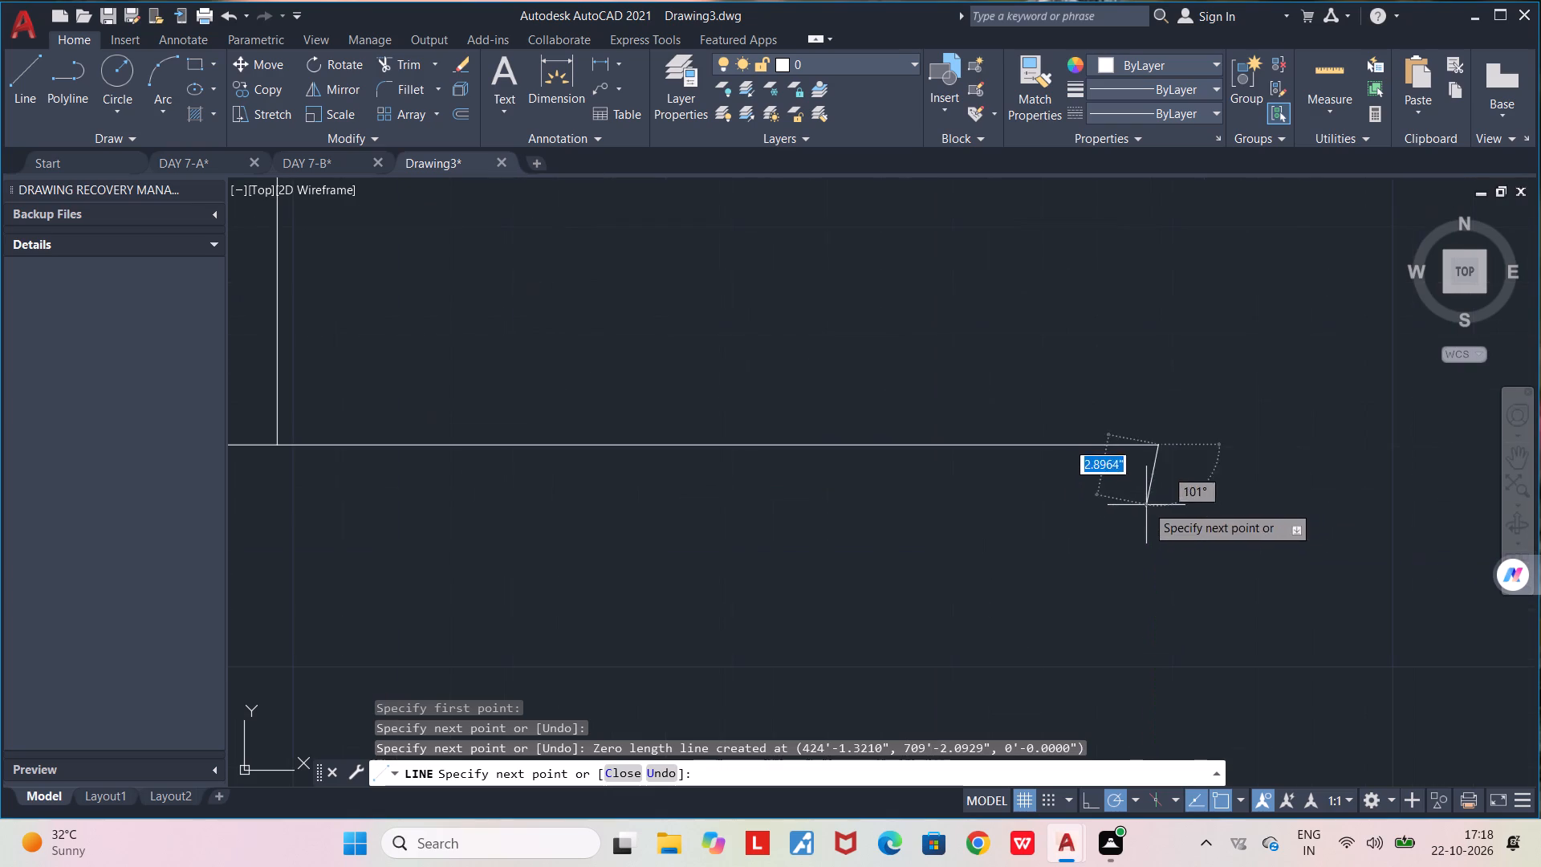
pyautogui.click(1157, 478)
pyautogui.scroll(-3, 784, 499)
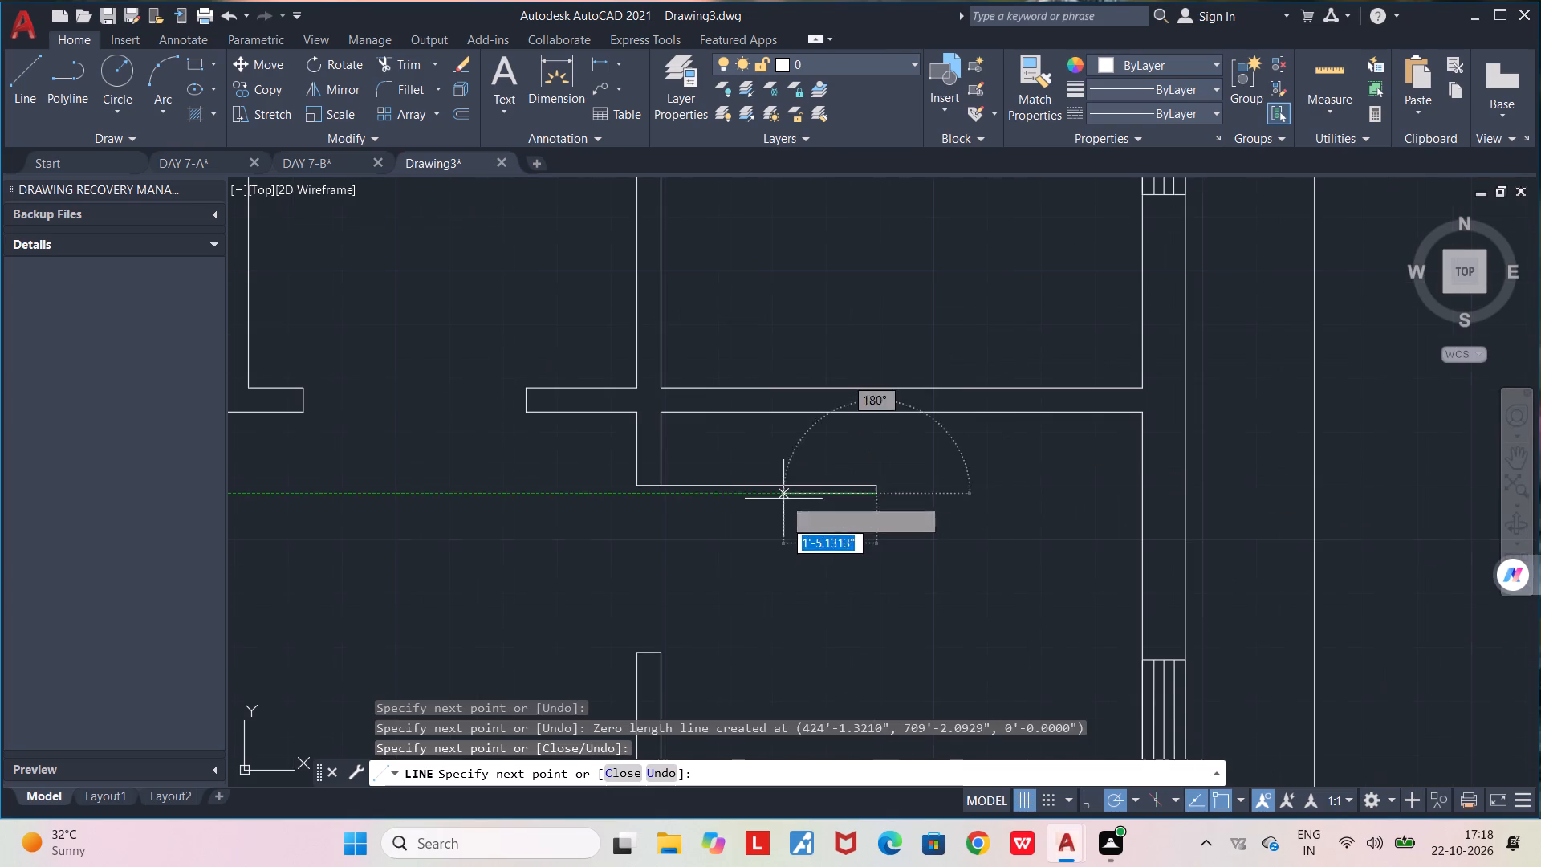
pyautogui.click(659, 501)
pyautogui.click(658, 482)
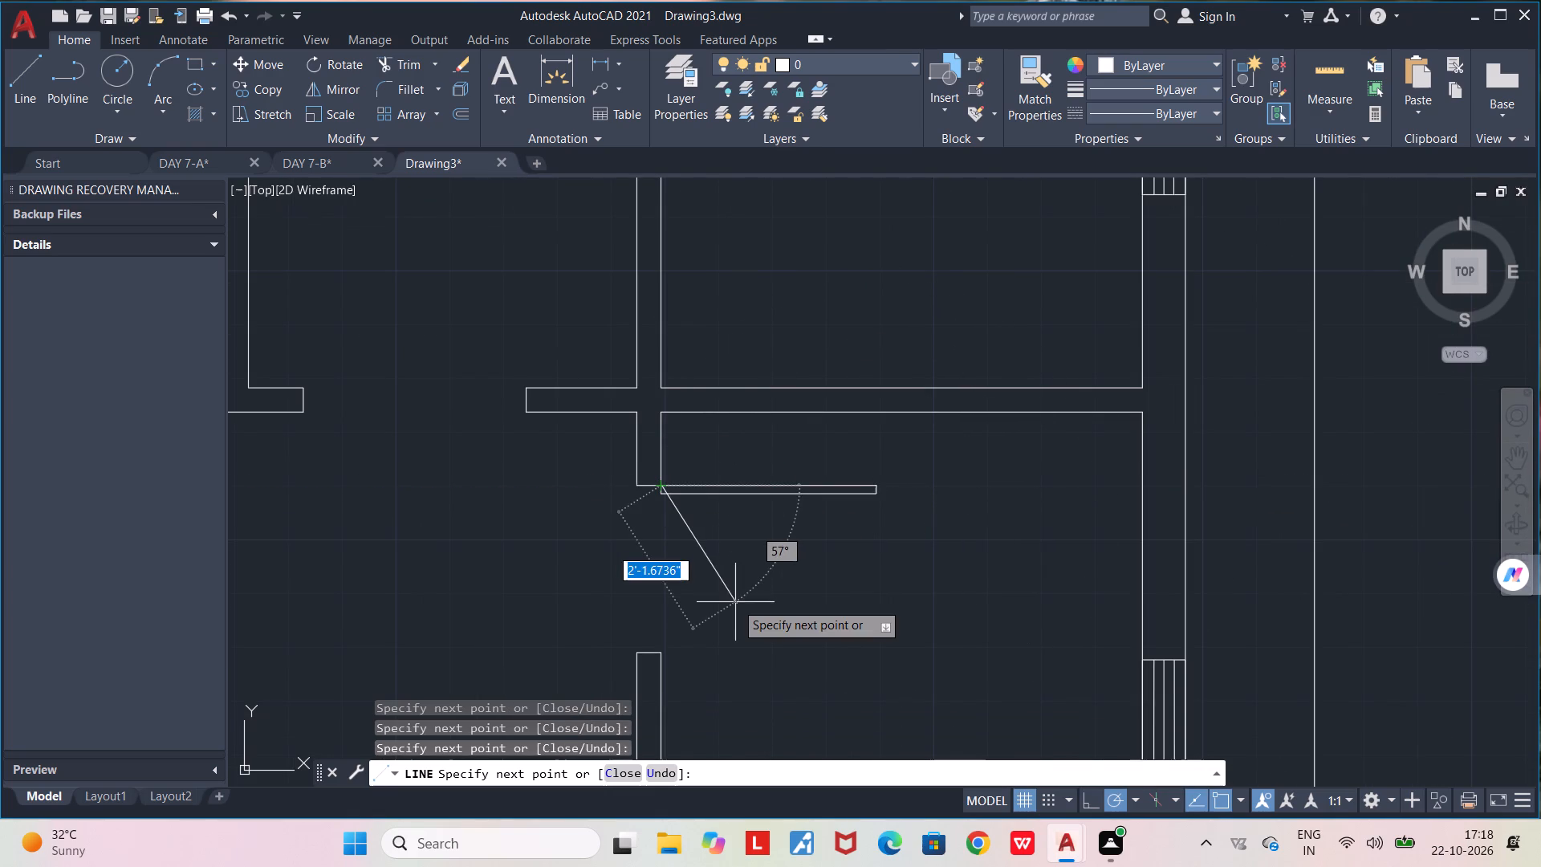
pyautogui.press('space')
# Draw a three-point arc from the lower partition's east corner through the leaf's east end, ending west of the opening.
pyautogui.moveTo(544, 555); pyautogui.dragTo(622, 473, button='middle')
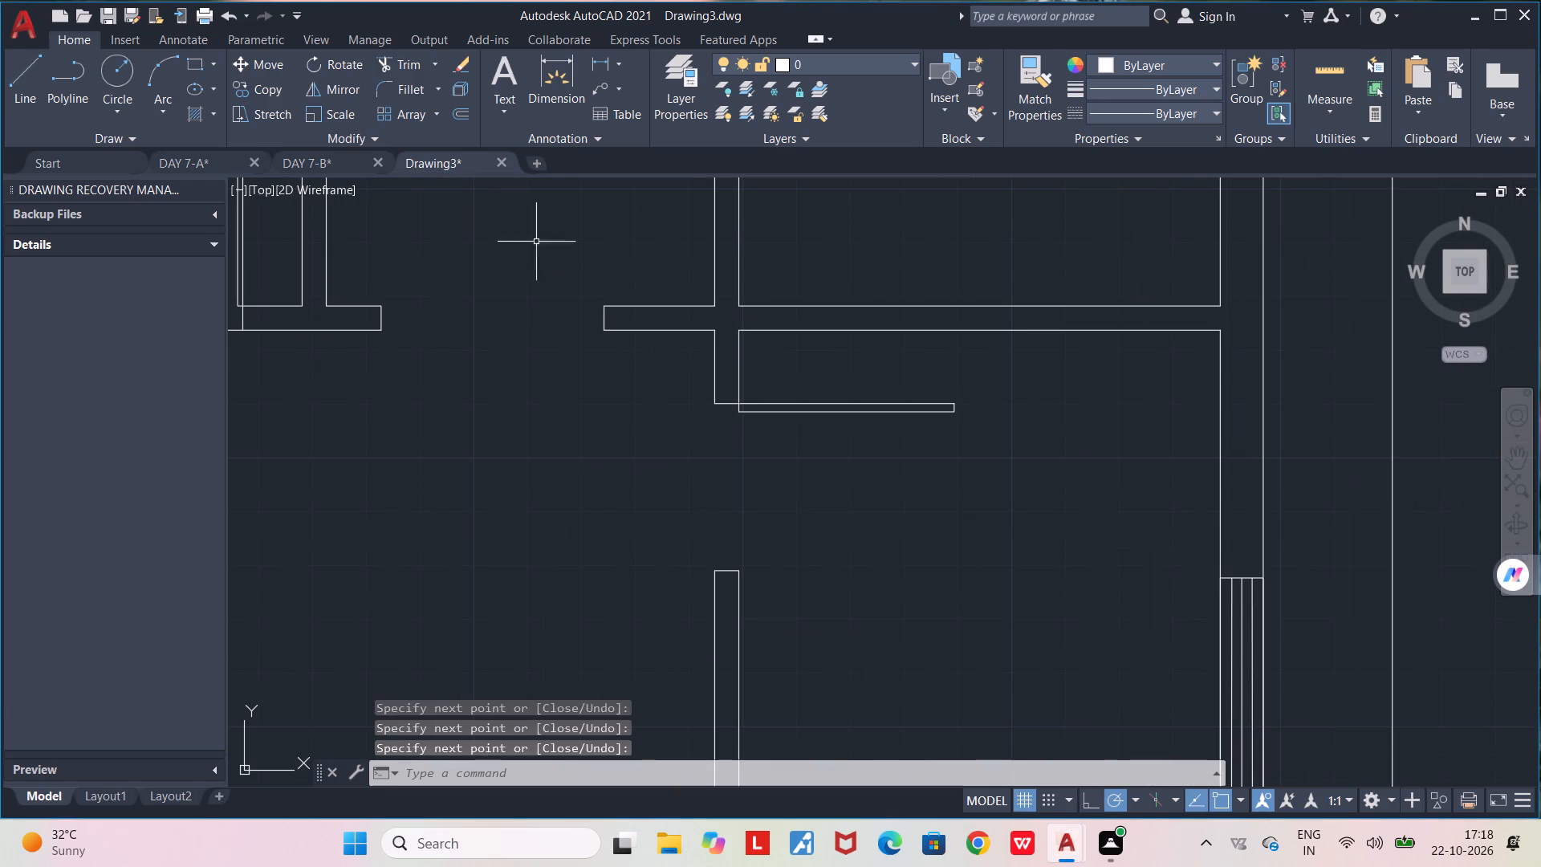
pyautogui.click(161, 81)
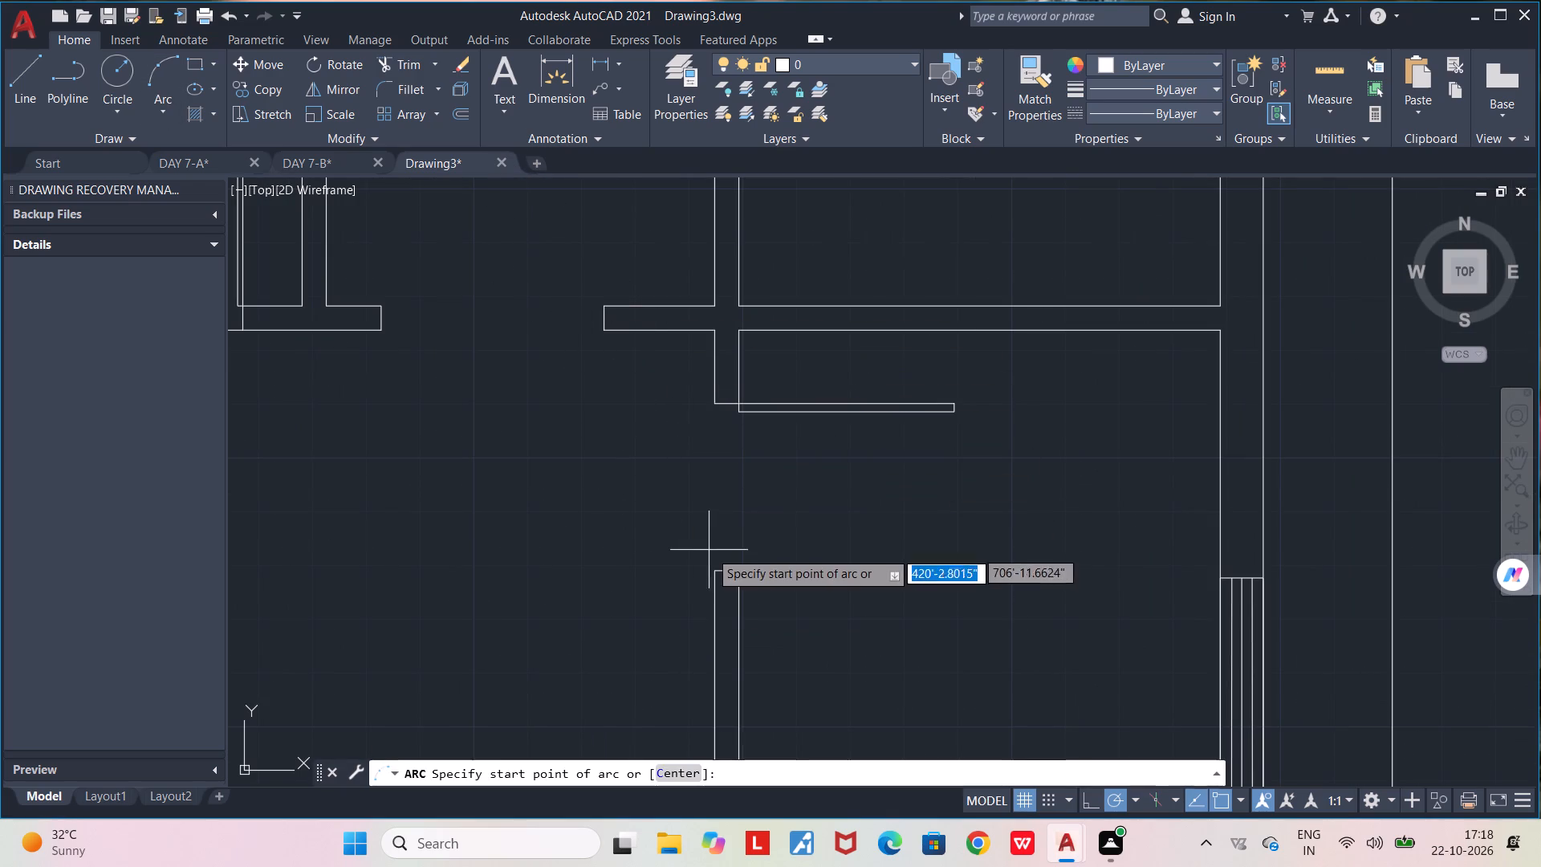
pyautogui.click(740, 572)
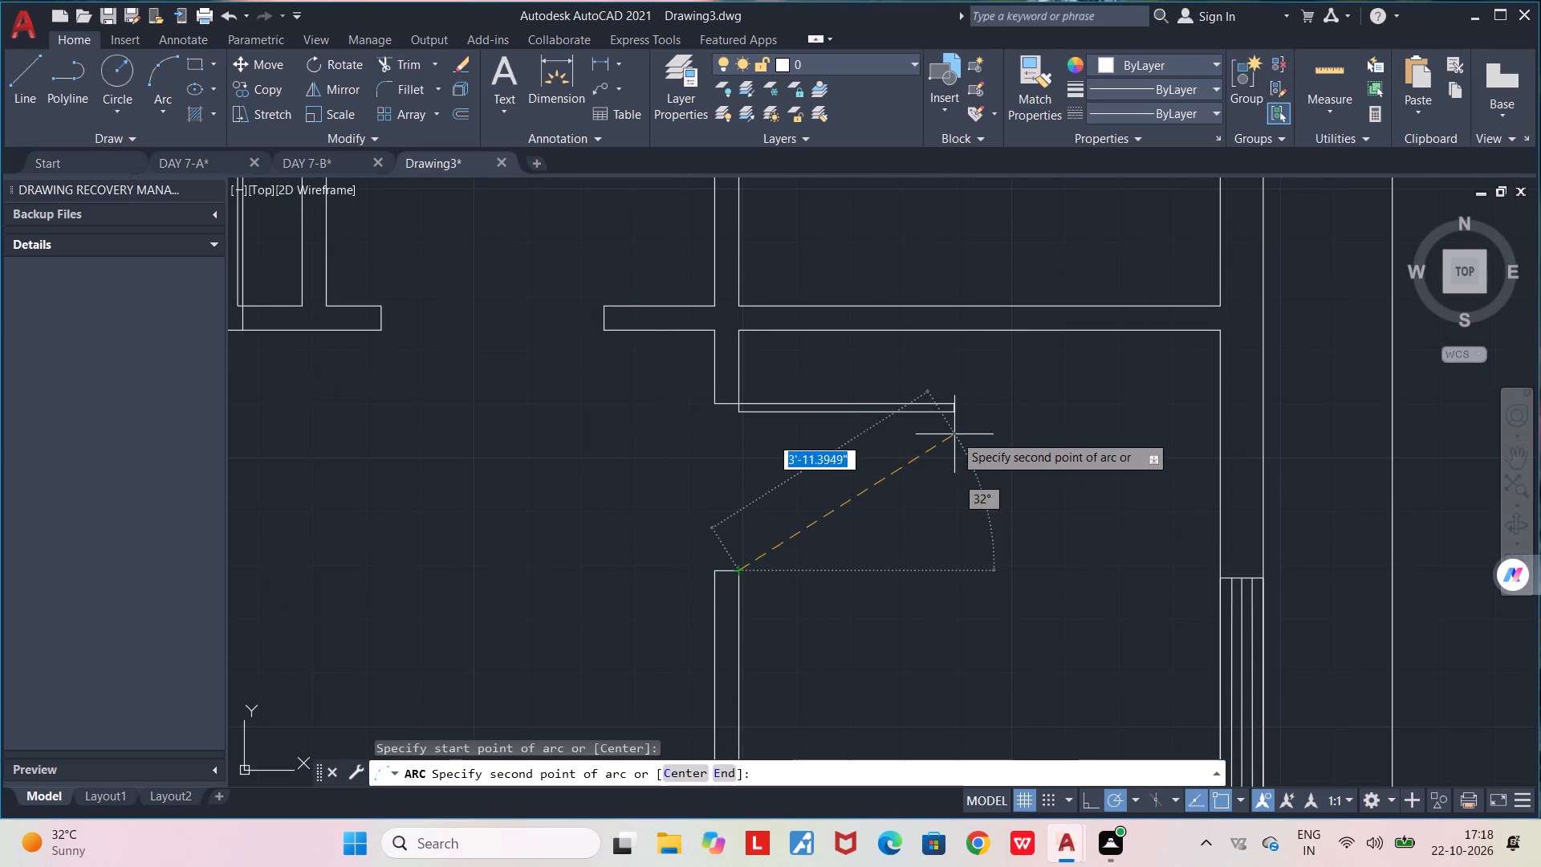
pyautogui.click(954, 416)
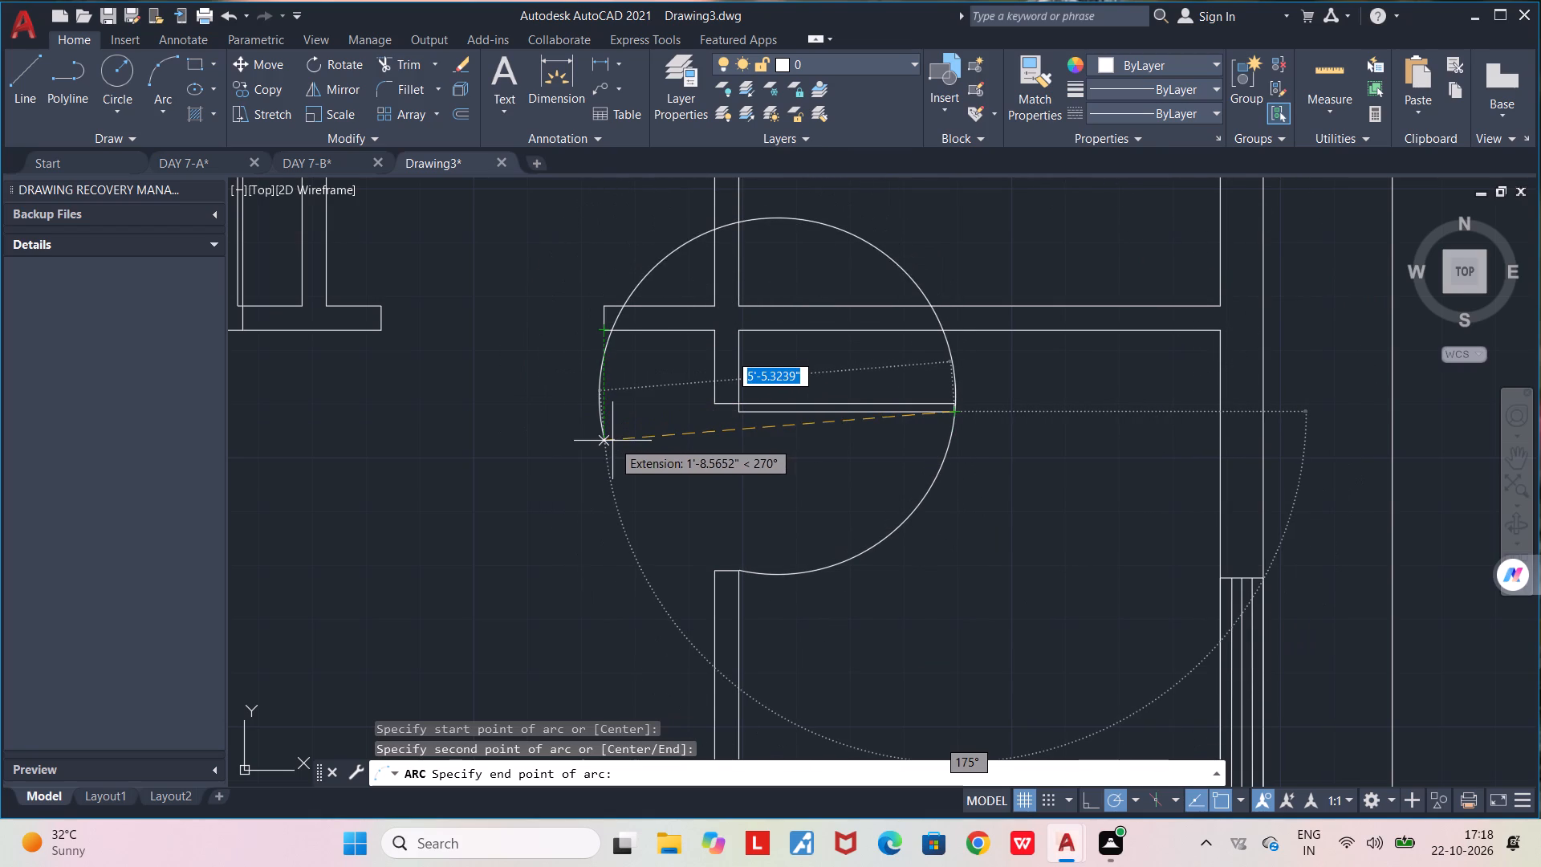
pyautogui.click(612, 441)
# Trim the excess swing arc beyond the lower east room's door leaf, including the parts crossing the partitions.
pyautogui.write('TR')
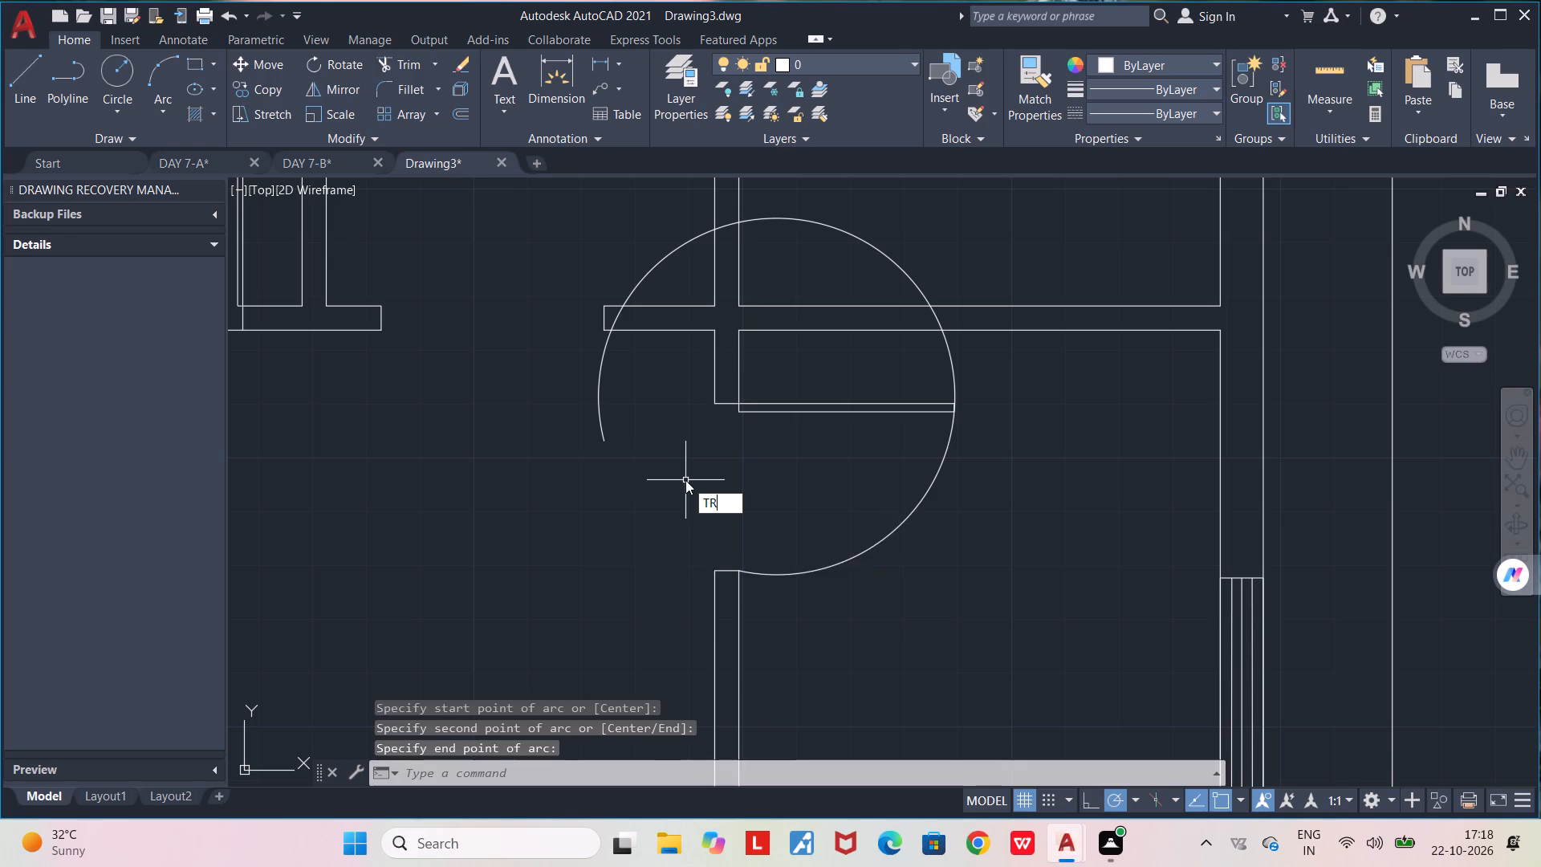
pyautogui.press('Return')
pyautogui.click(602, 373)
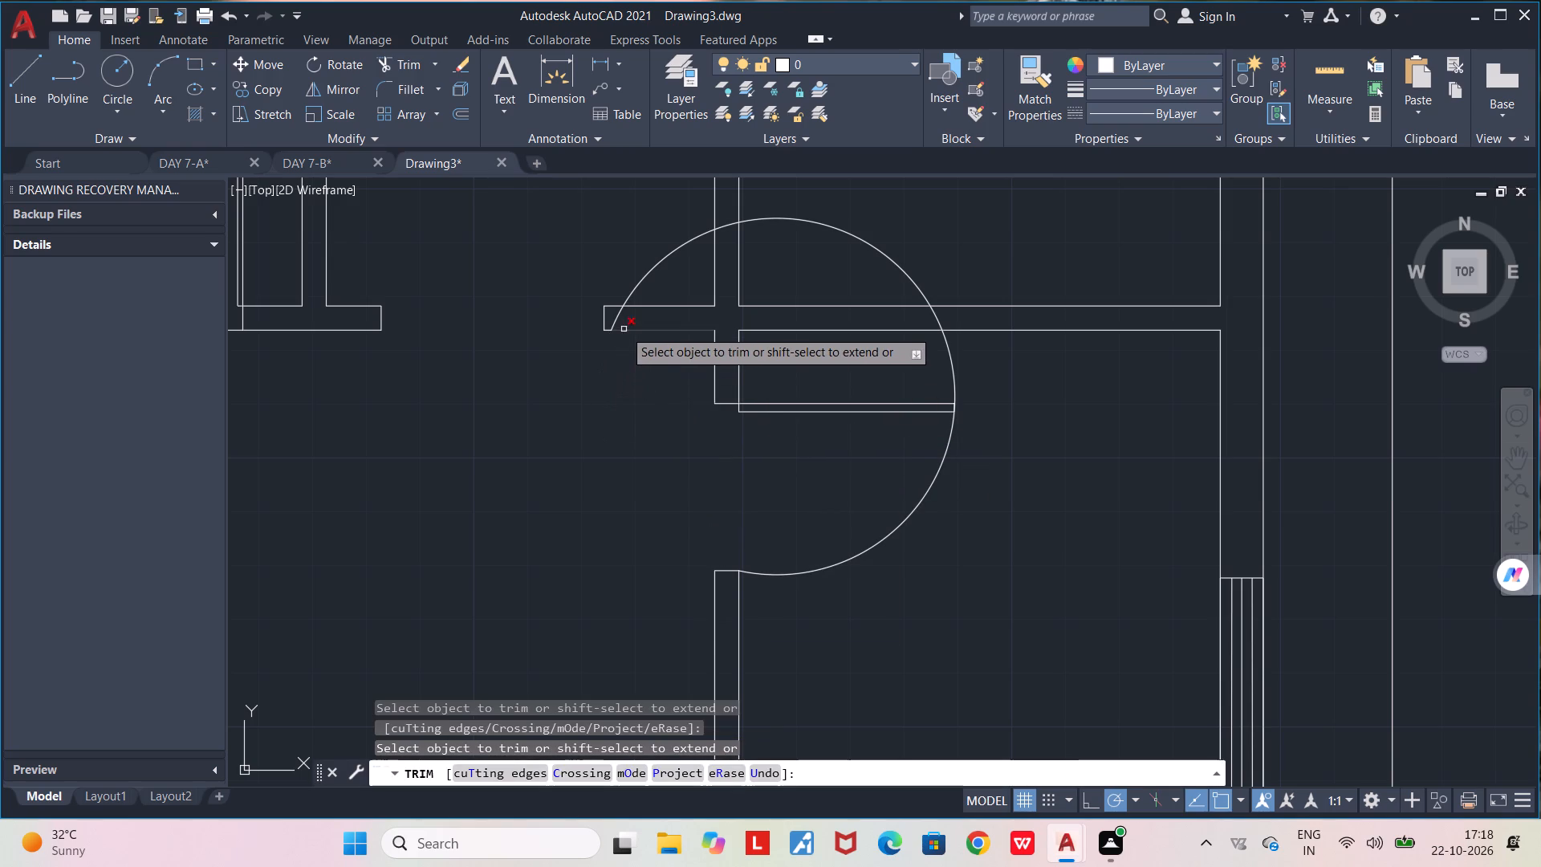
pyautogui.click(617, 320)
pyautogui.click(635, 294)
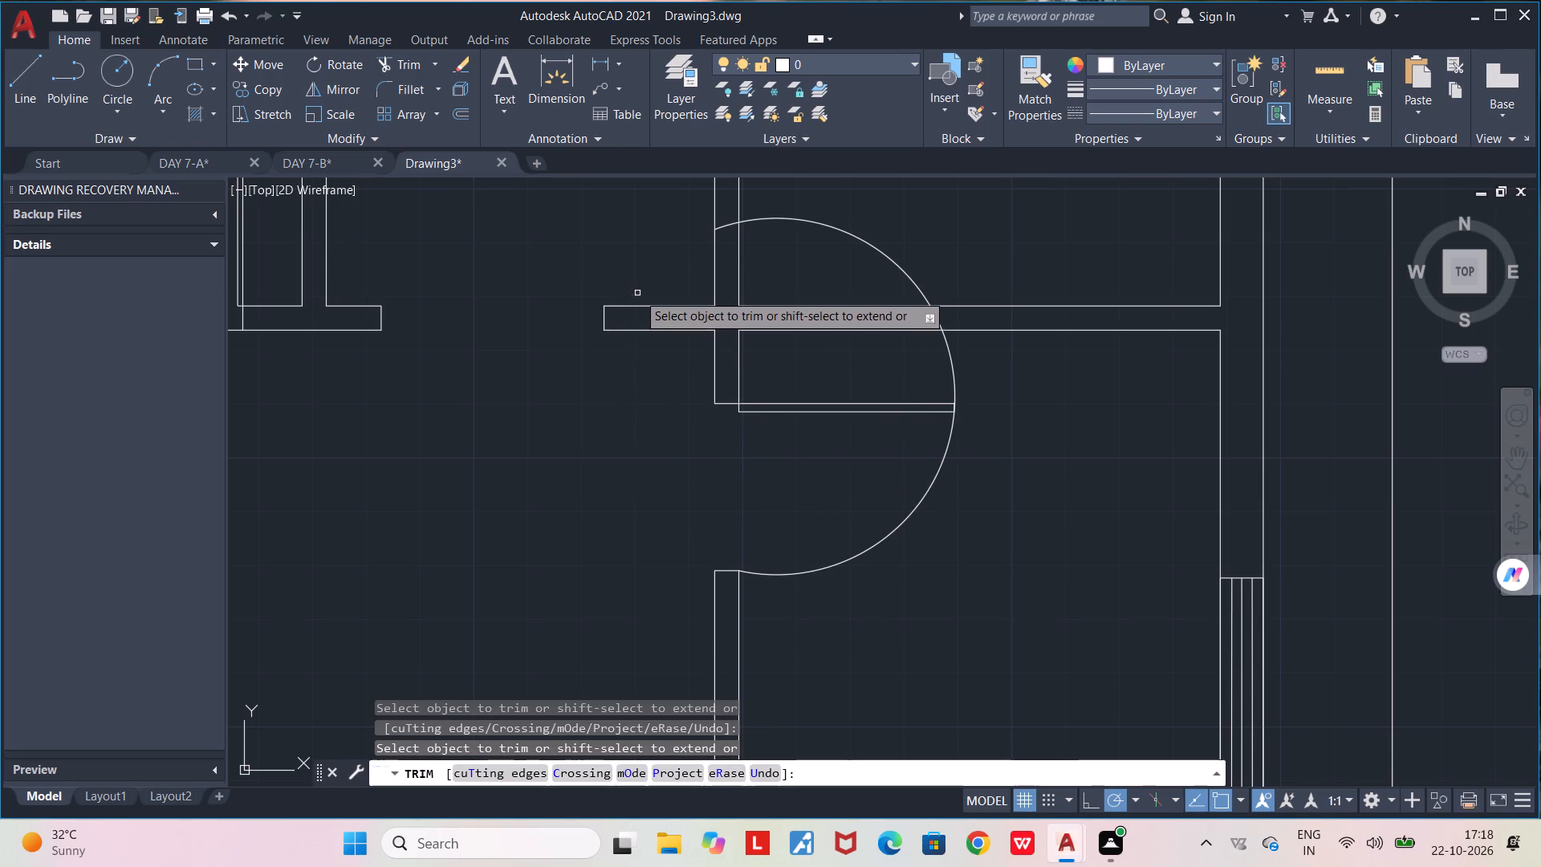
pyautogui.click(723, 226)
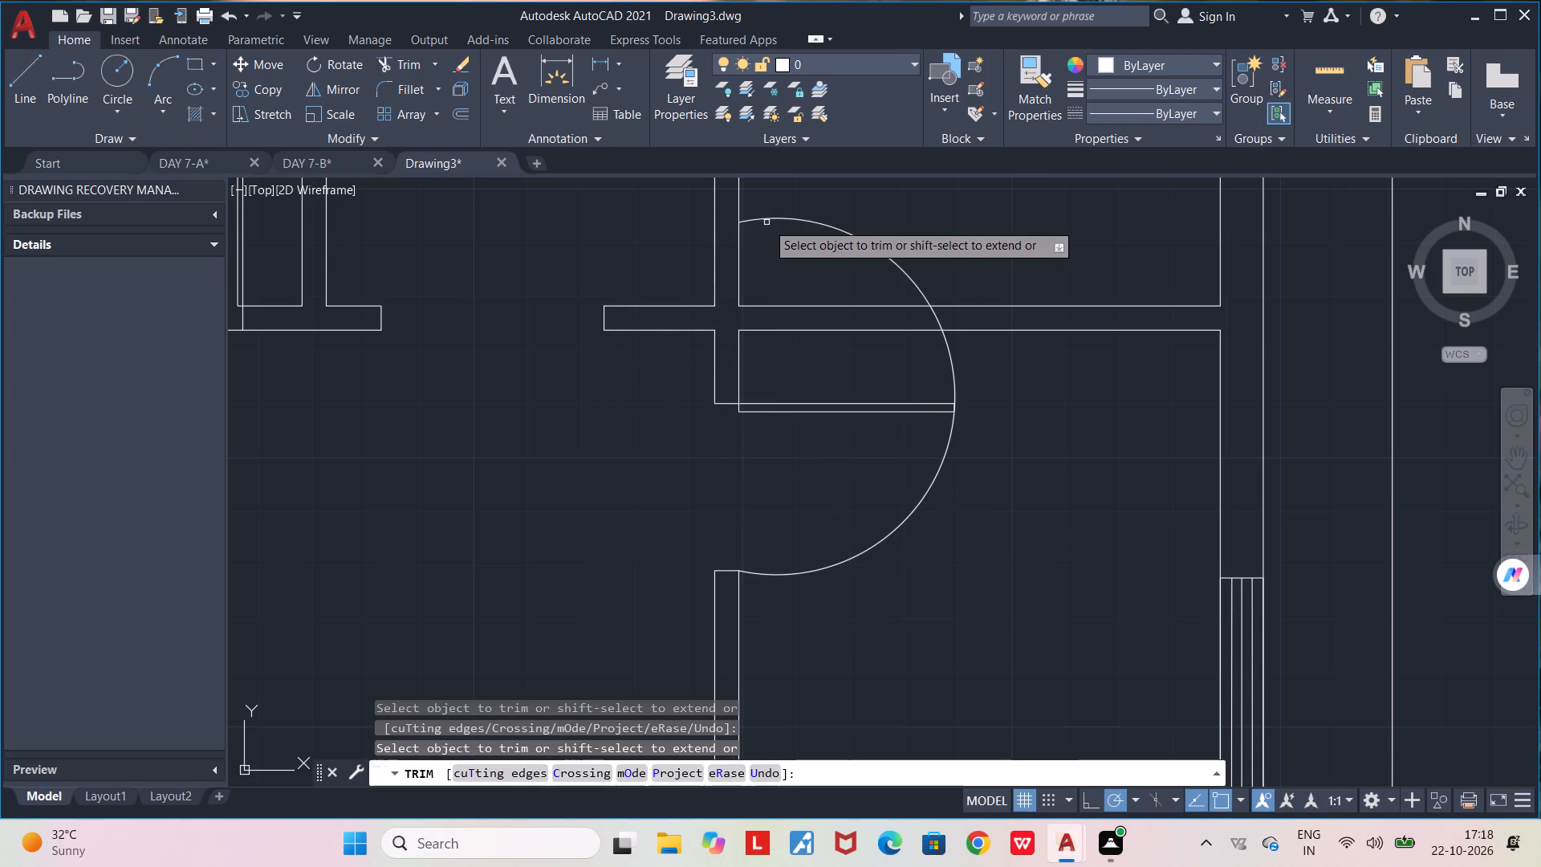
pyautogui.click(766, 222)
pyautogui.click(774, 207)
pyautogui.click(937, 320)
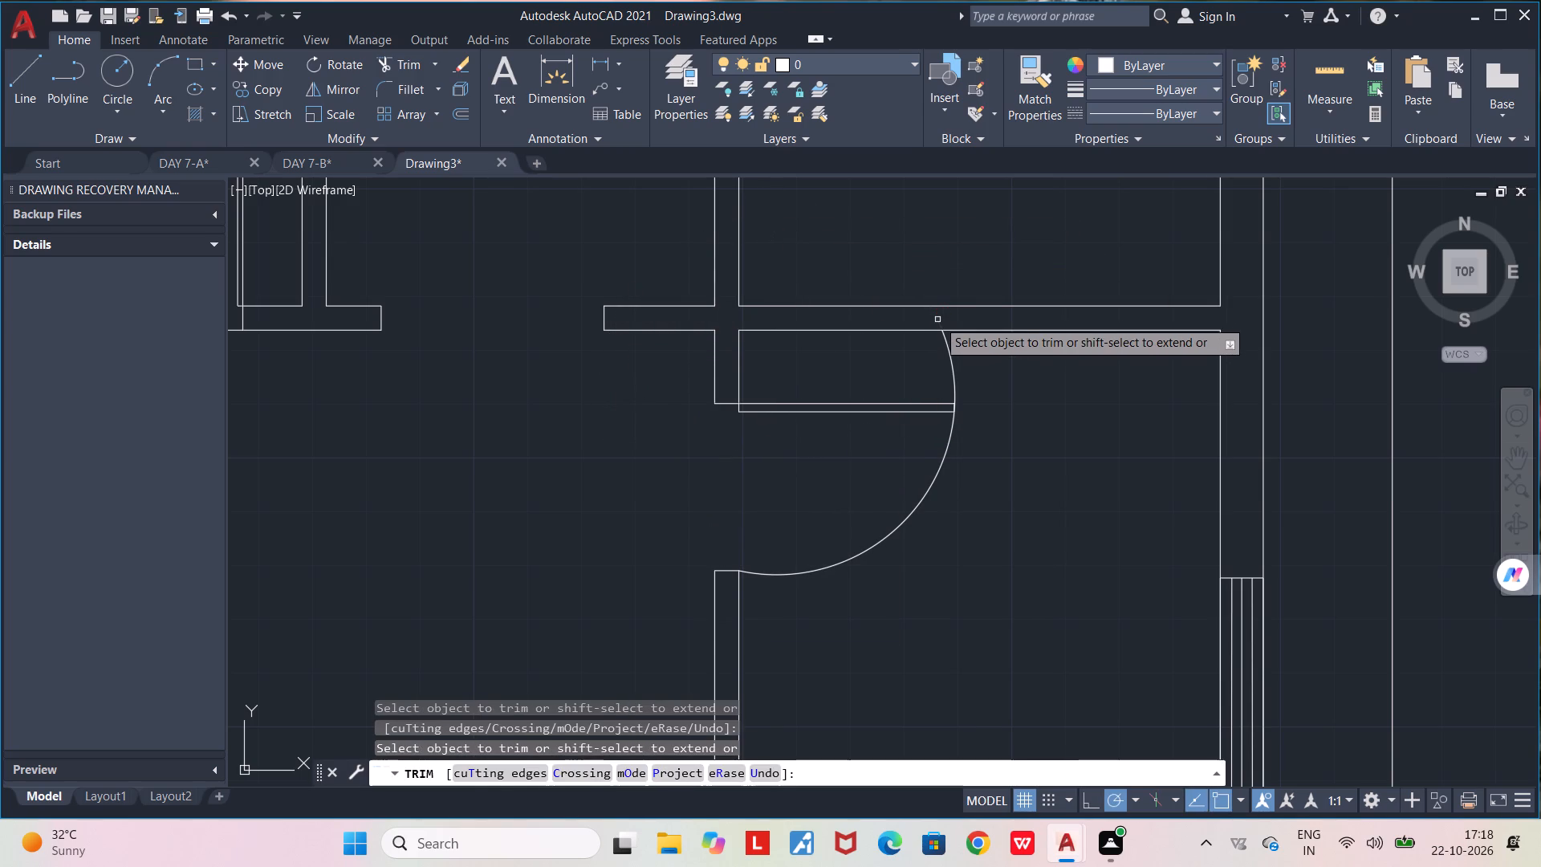
pyautogui.click(952, 352)
pyautogui.moveTo(995, 478); pyautogui.dragTo(994, 421, button='middle')
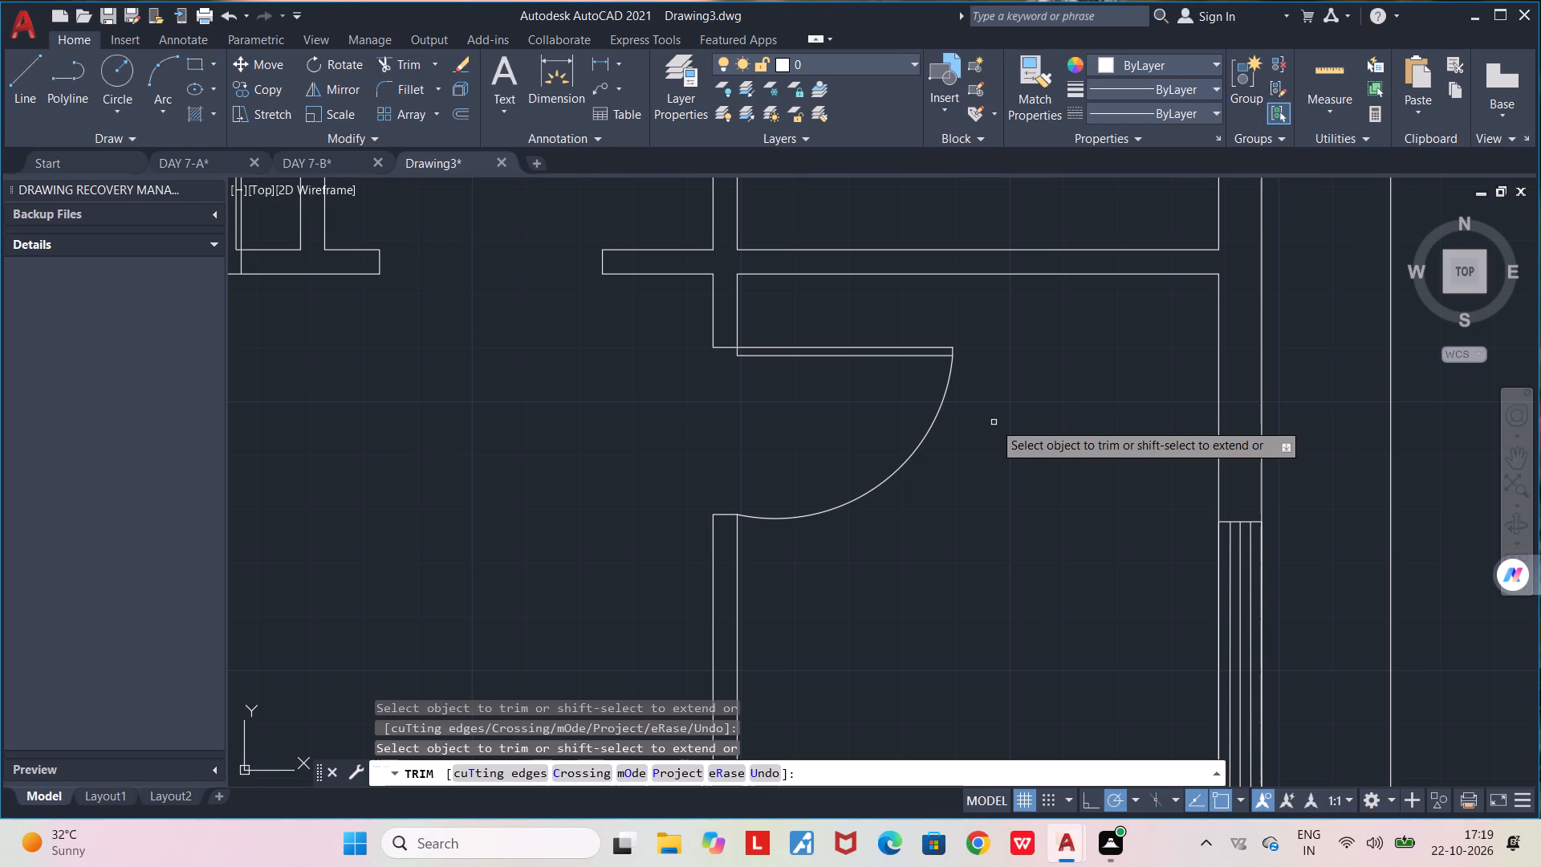
pyautogui.press('Escape')
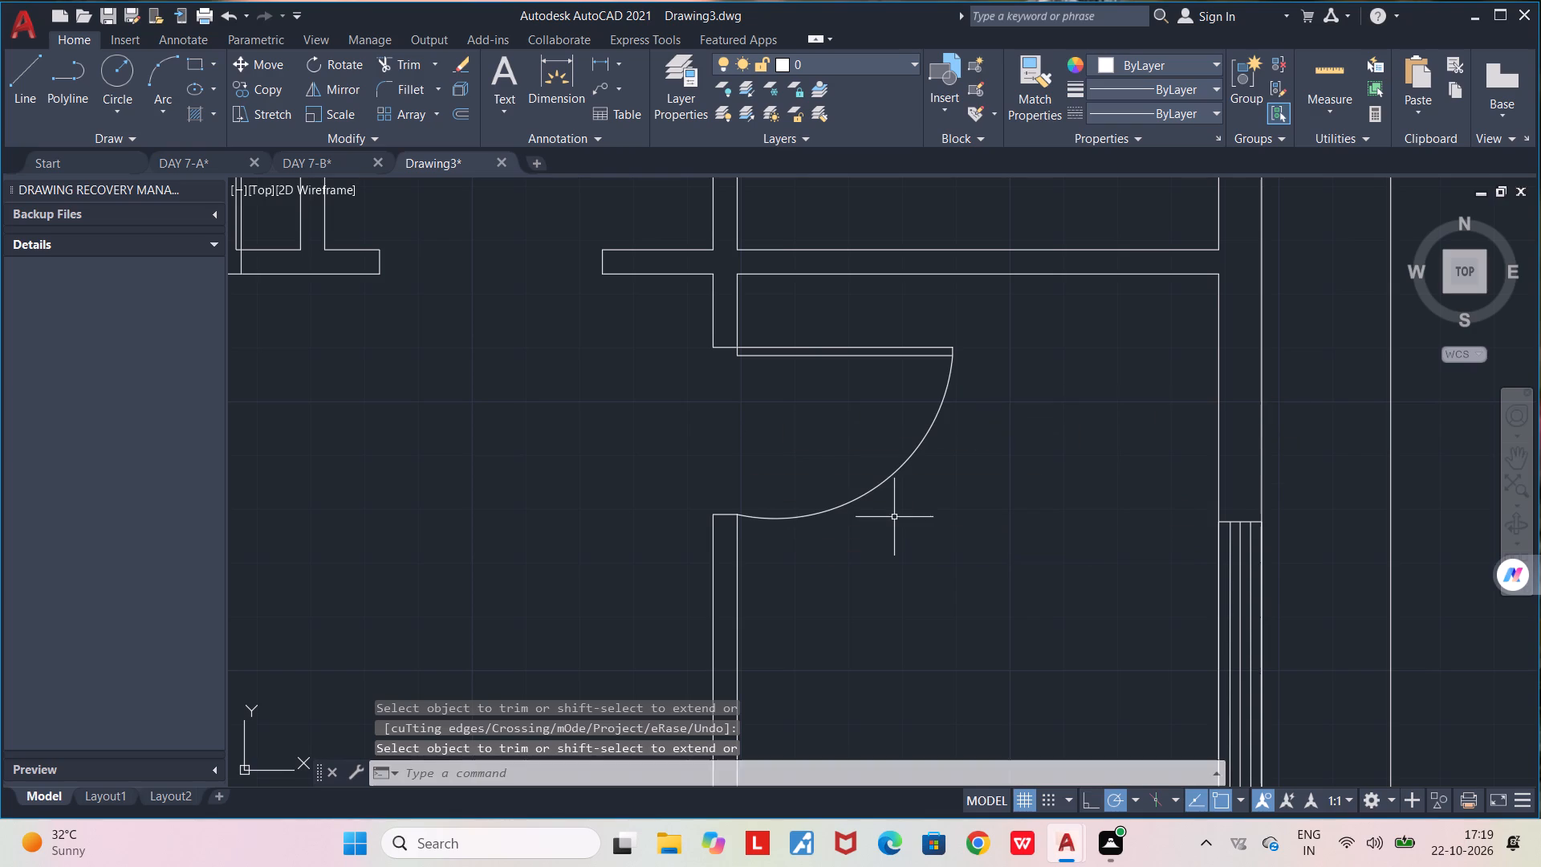
# Draw a vertical line northward across the south outer wall, just west of the building's southeast corner.
pyautogui.moveTo(892, 582); pyautogui.dragTo(966, 429, button='middle')
pyautogui.scroll(-2, 966, 429)
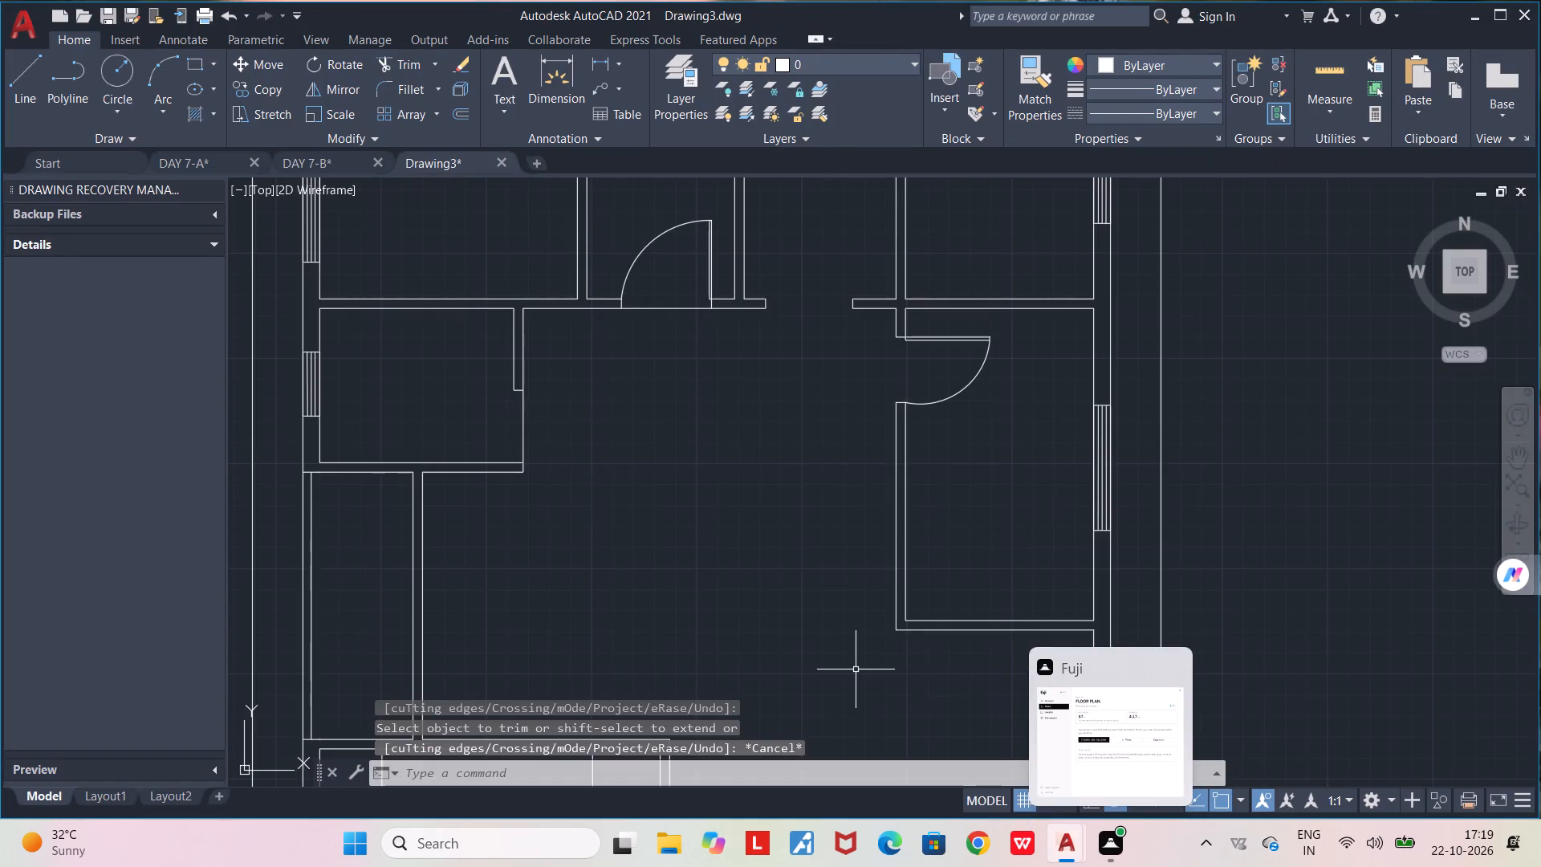
pyautogui.scroll(-2, 848, 670)
pyautogui.moveTo(845, 668); pyautogui.dragTo(842, 497, button='middle')
pyautogui.scroll(1, 852, 524)
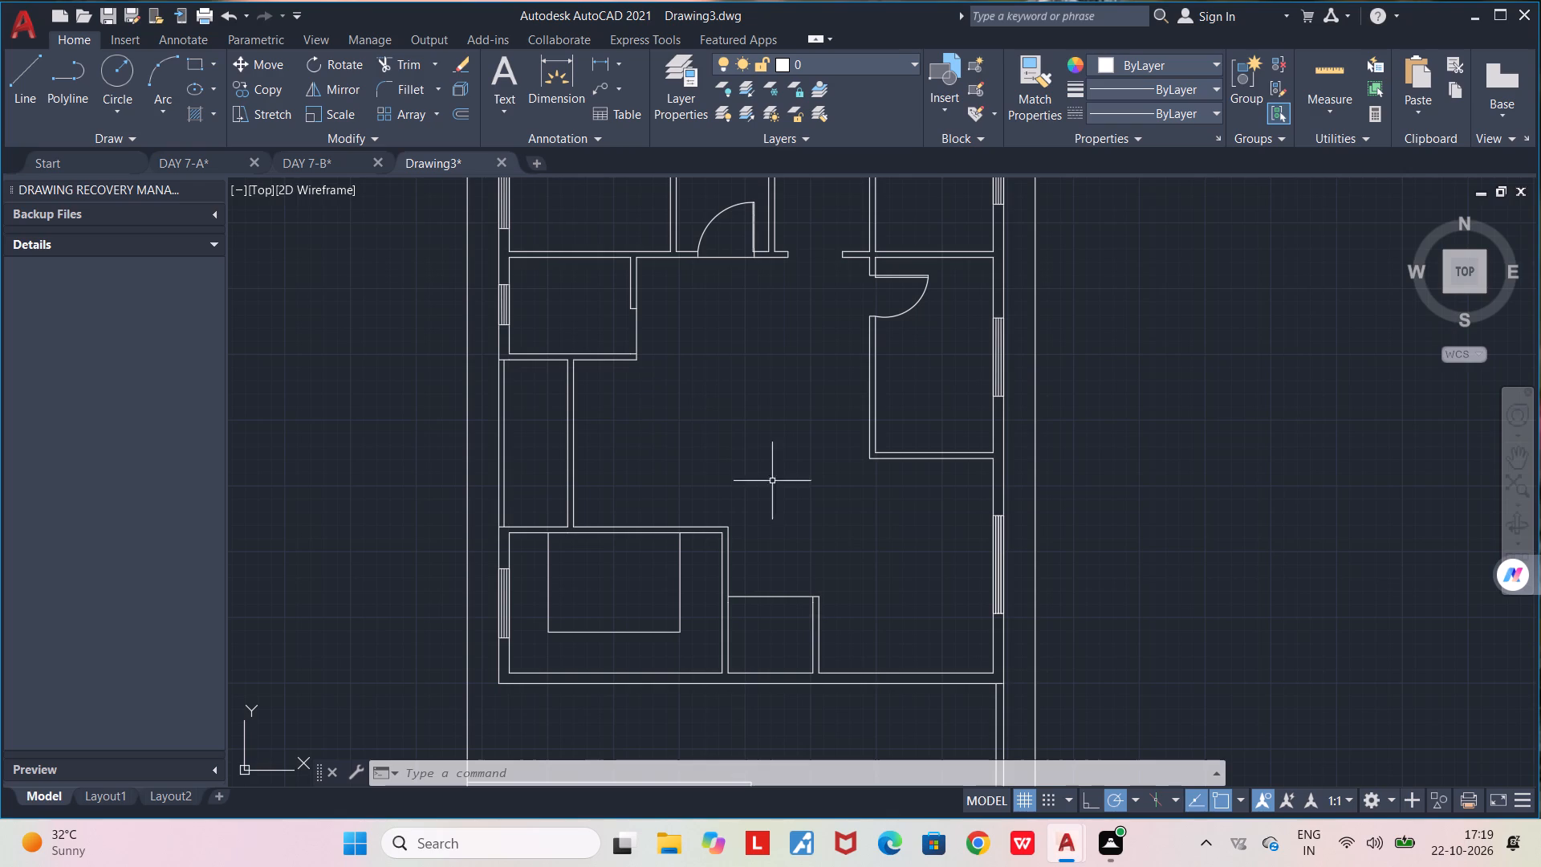
pyautogui.moveTo(913, 550); pyautogui.dragTo(880, 437, button='middle')
pyautogui.scroll(1, 883, 540)
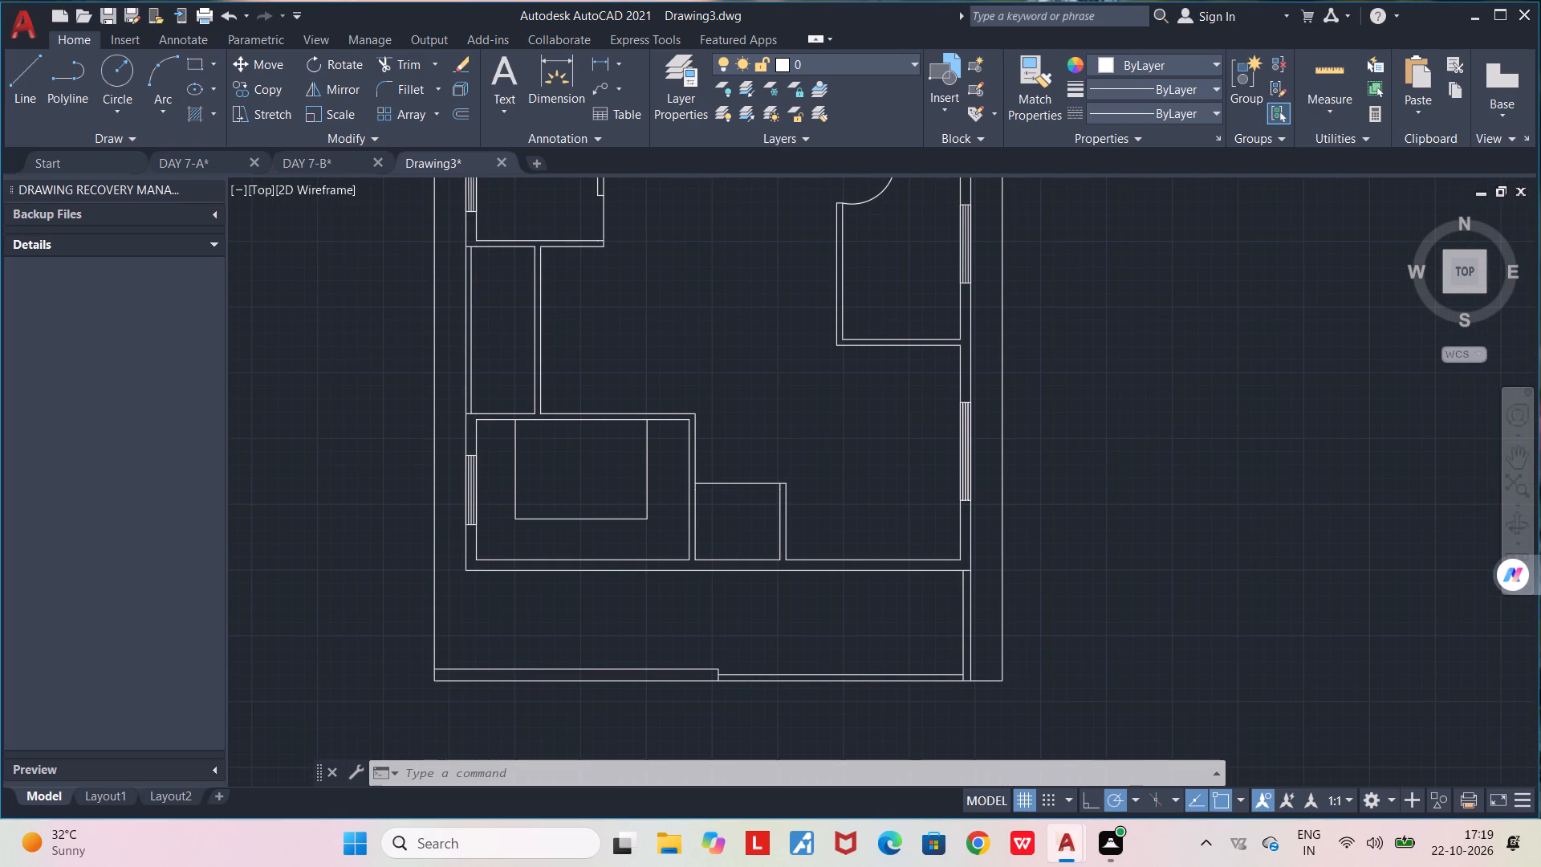
pyautogui.scroll(1, 883, 540)
pyautogui.press('l')
pyautogui.press('Return')
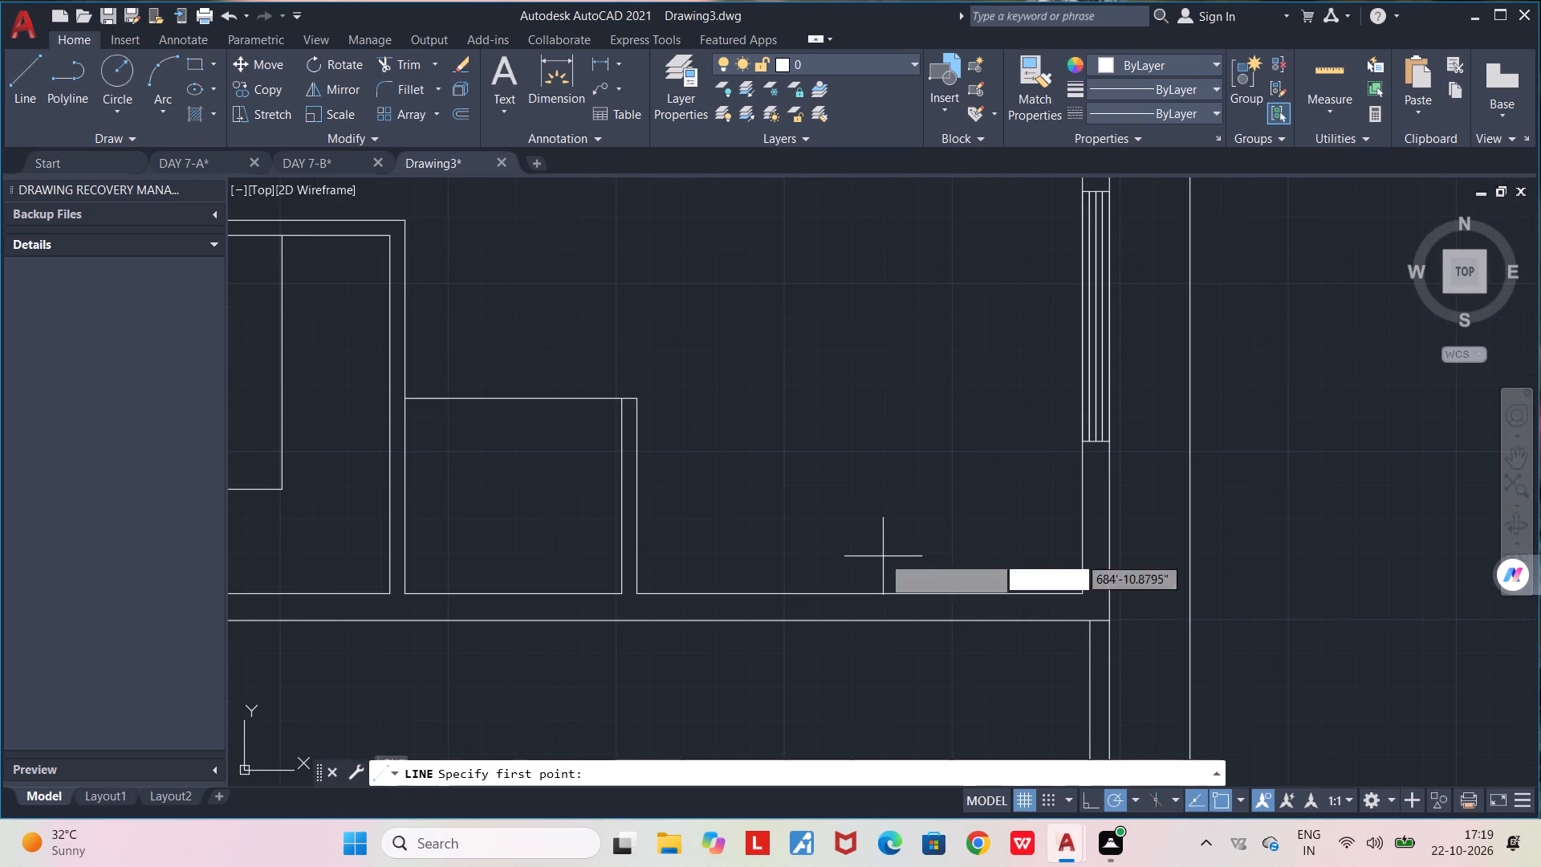
pyautogui.click(1006, 621)
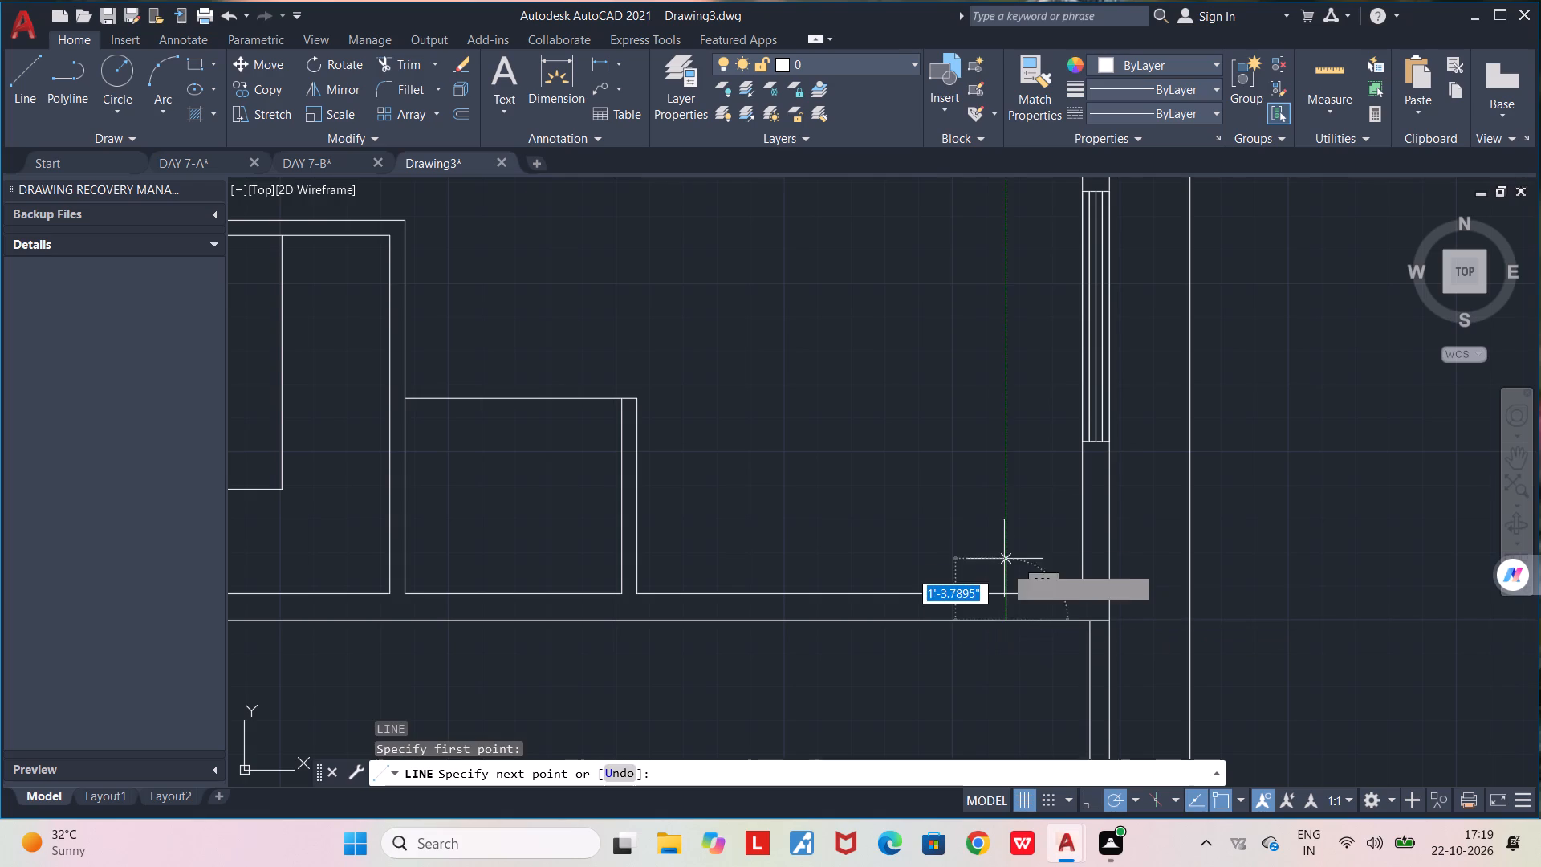
pyautogui.click(1003, 541)
pyautogui.press('space')
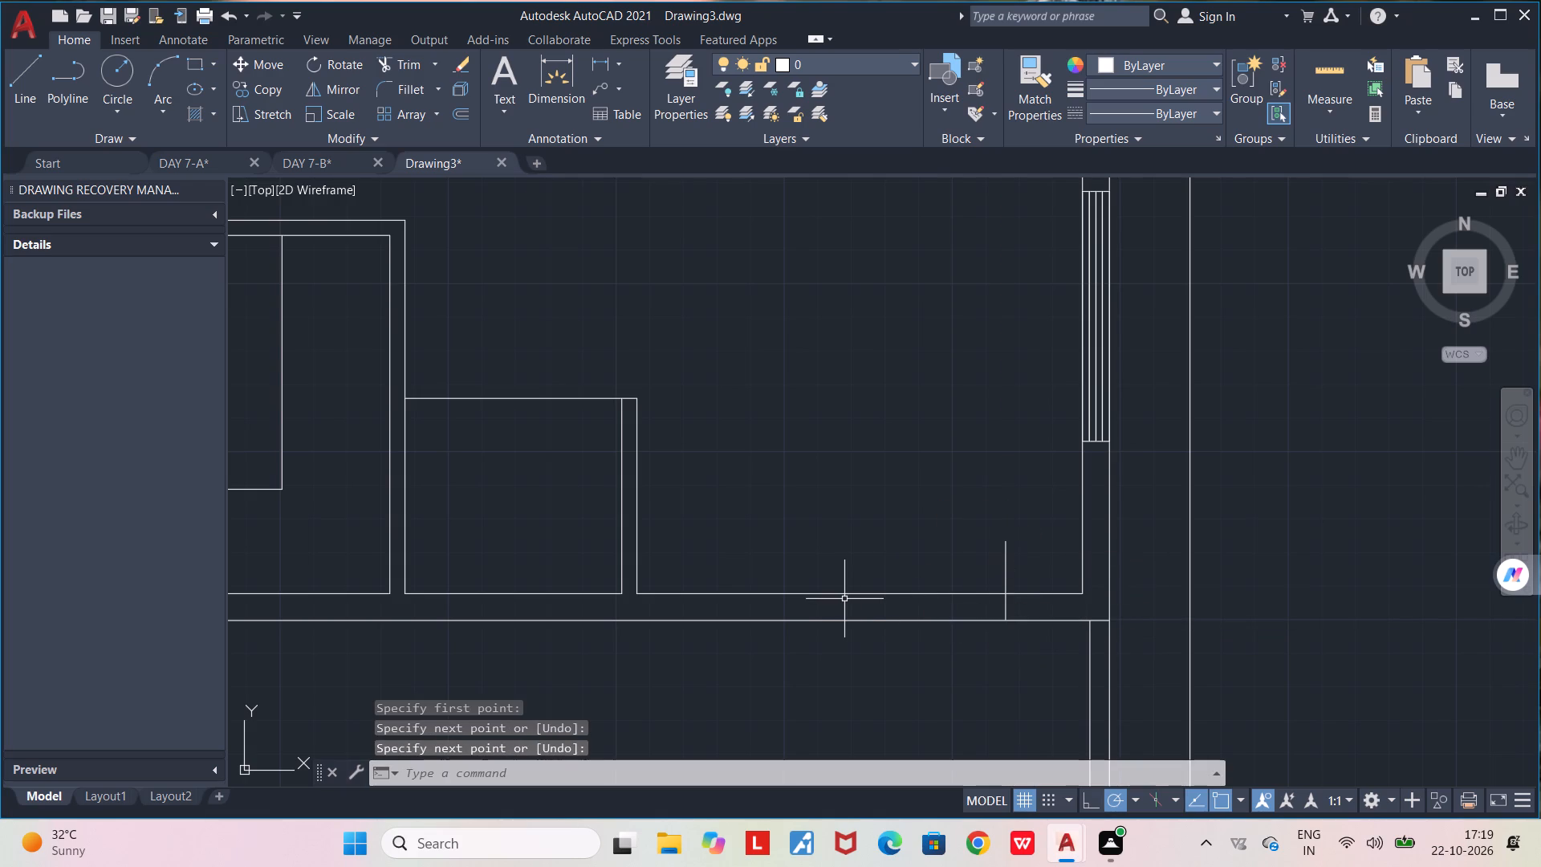
# Draw a second vertical line about 2'-4" long northward across the south outer wall, west of the first marking line.
pyautogui.press('l')
pyautogui.press('Return')
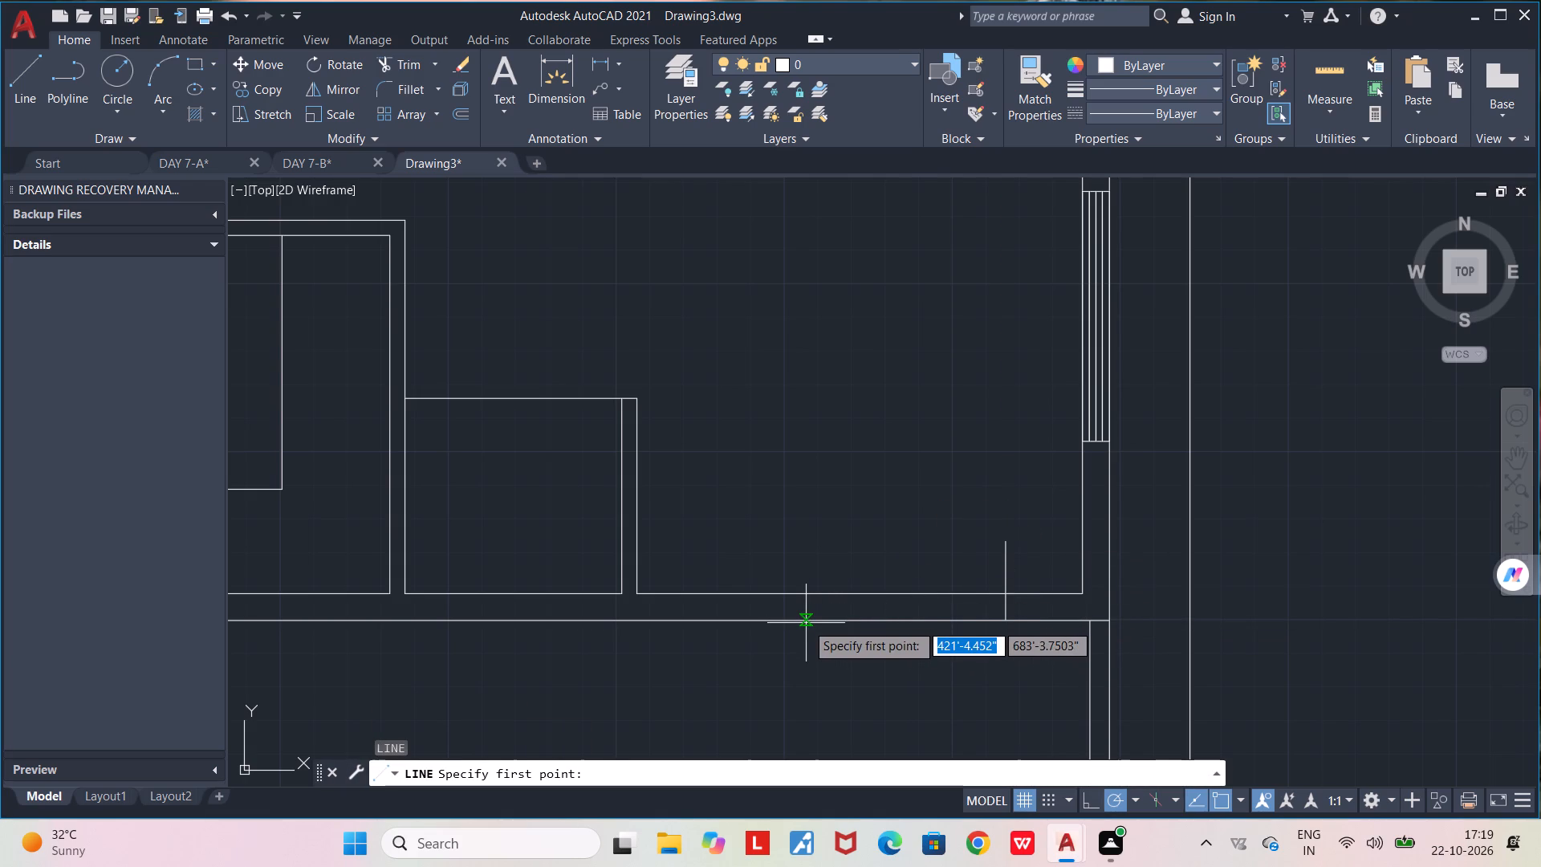
pyautogui.click(806, 623)
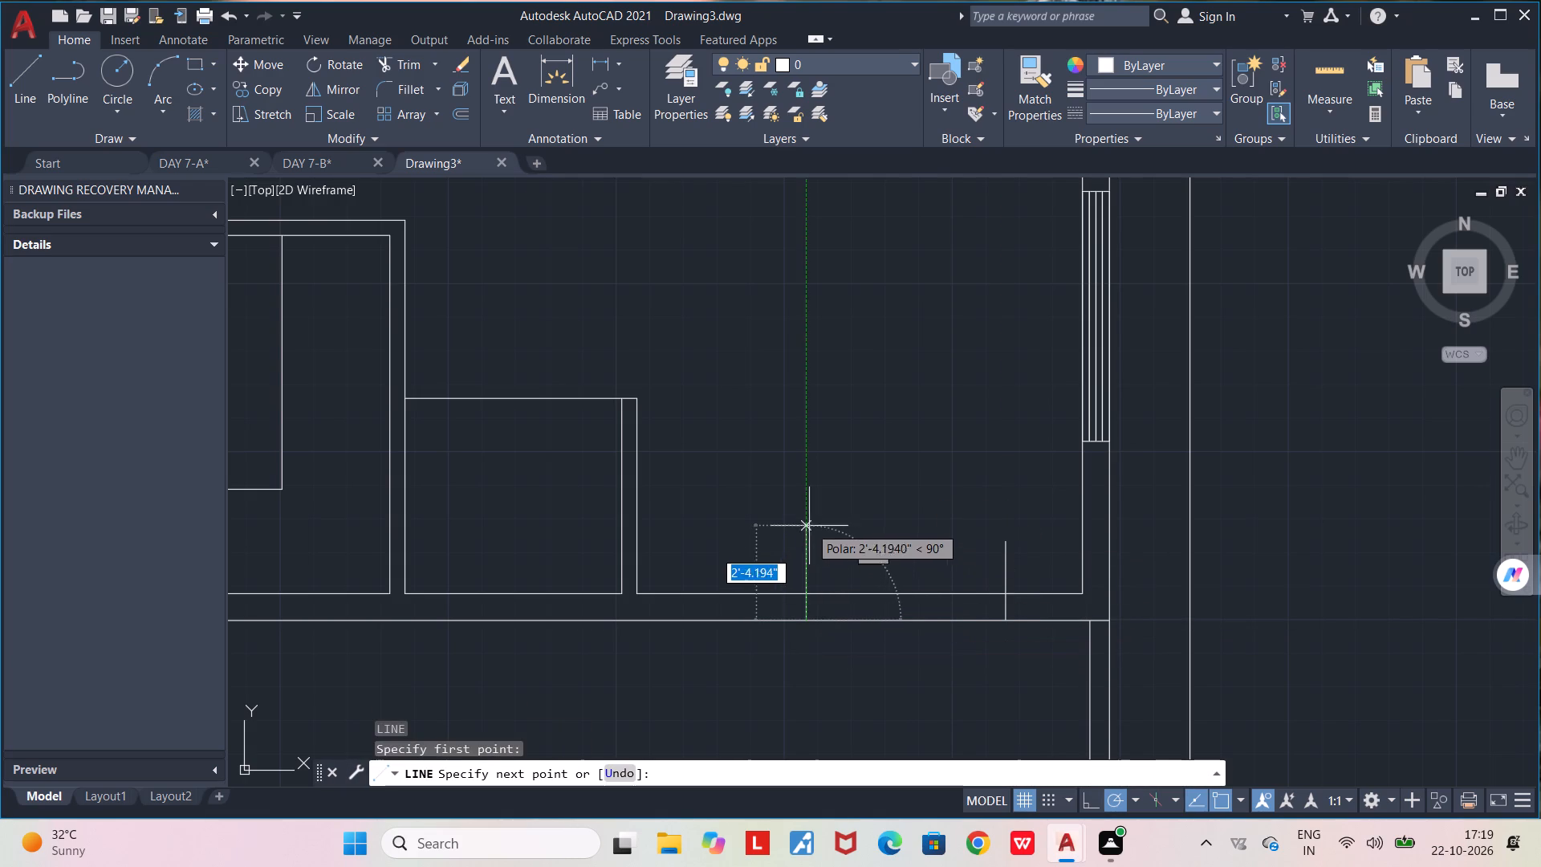
pyautogui.click(809, 526)
pyautogui.press('space')
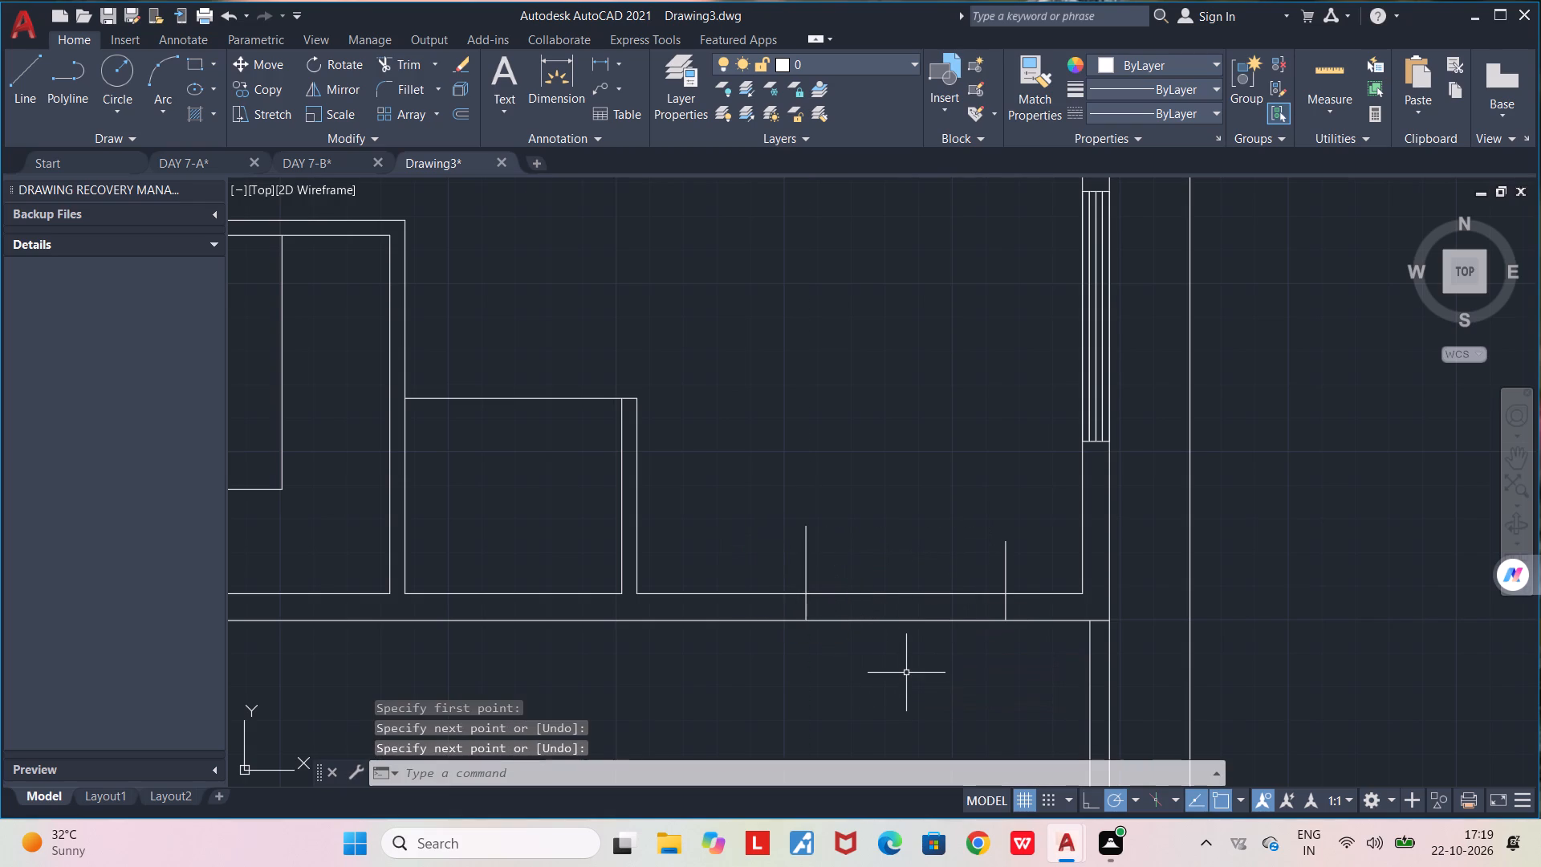
# Trim the inner south wall line between the two marking lines and both lines' excess north of the wall, opening the entrance.
pyautogui.click(892, 596)
pyautogui.press('Escape')
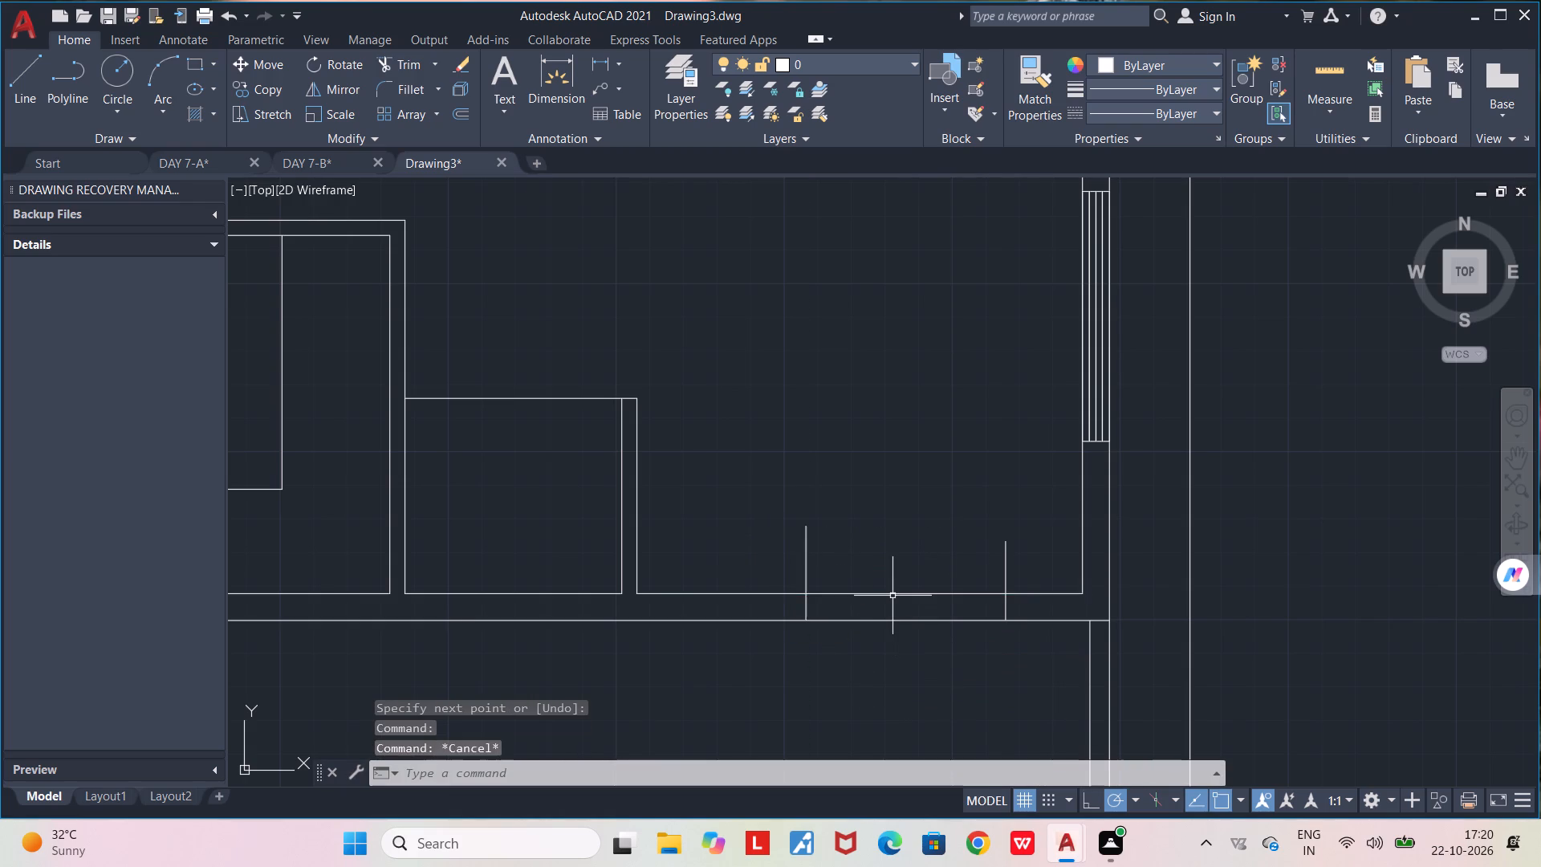
pyautogui.write('TR')
pyautogui.press('Return')
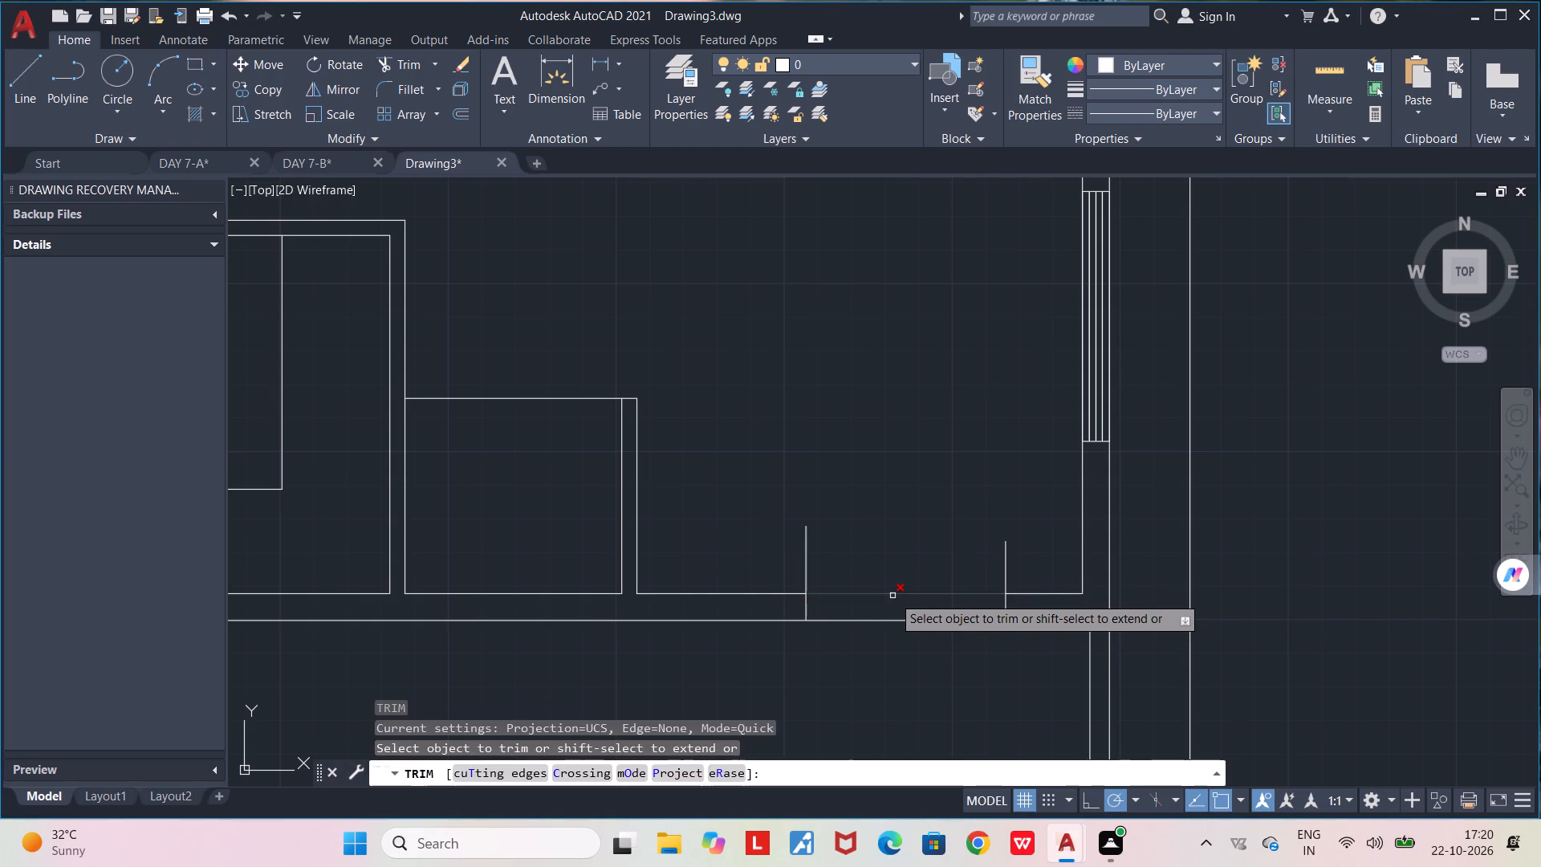
pyautogui.click(905, 591)
pyautogui.click(807, 560)
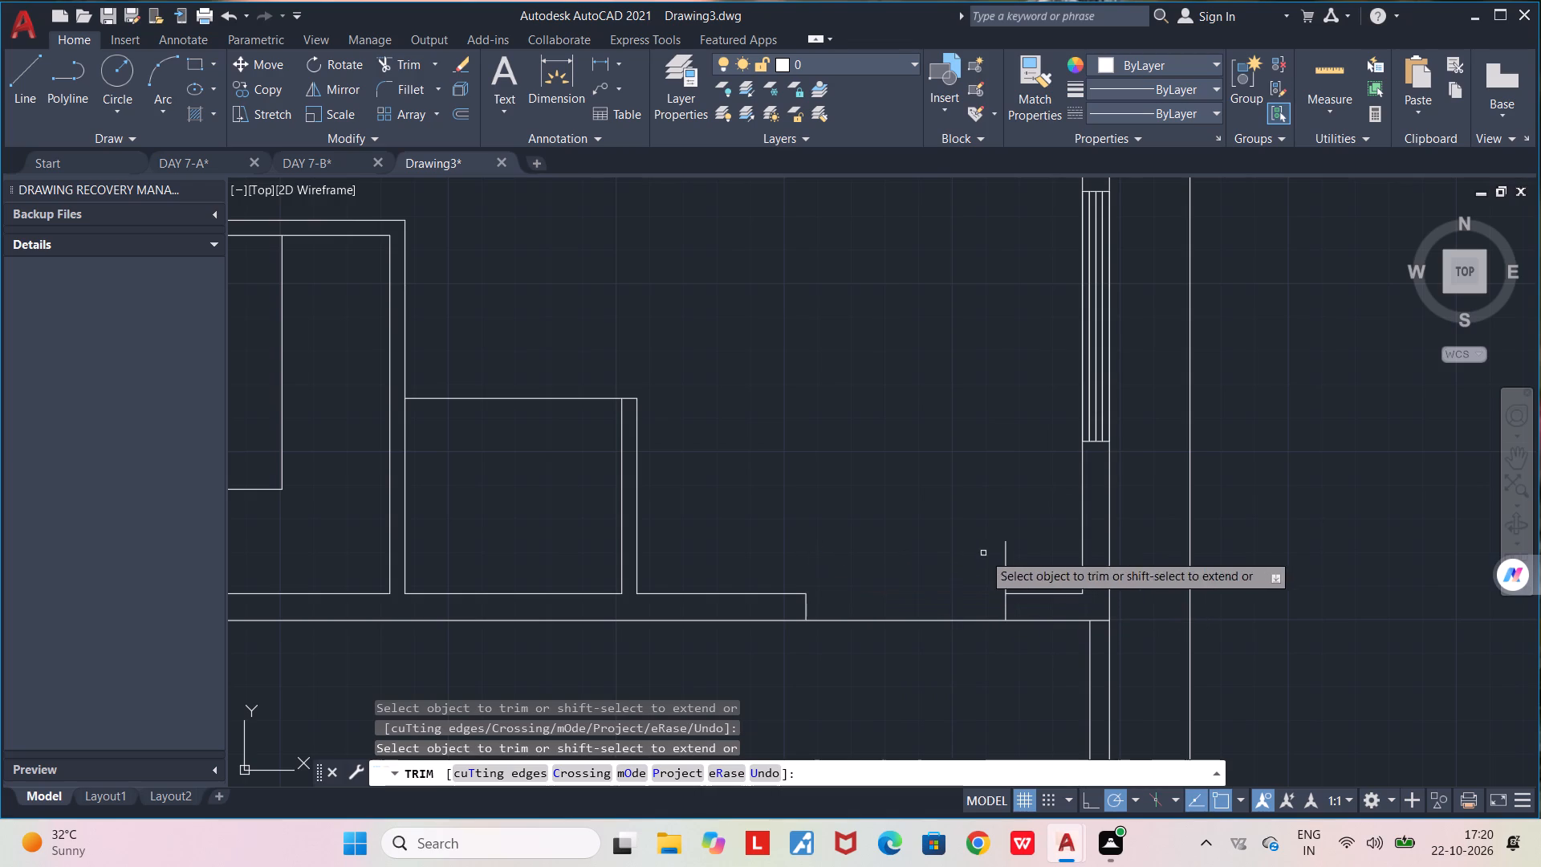
pyautogui.click(1006, 560)
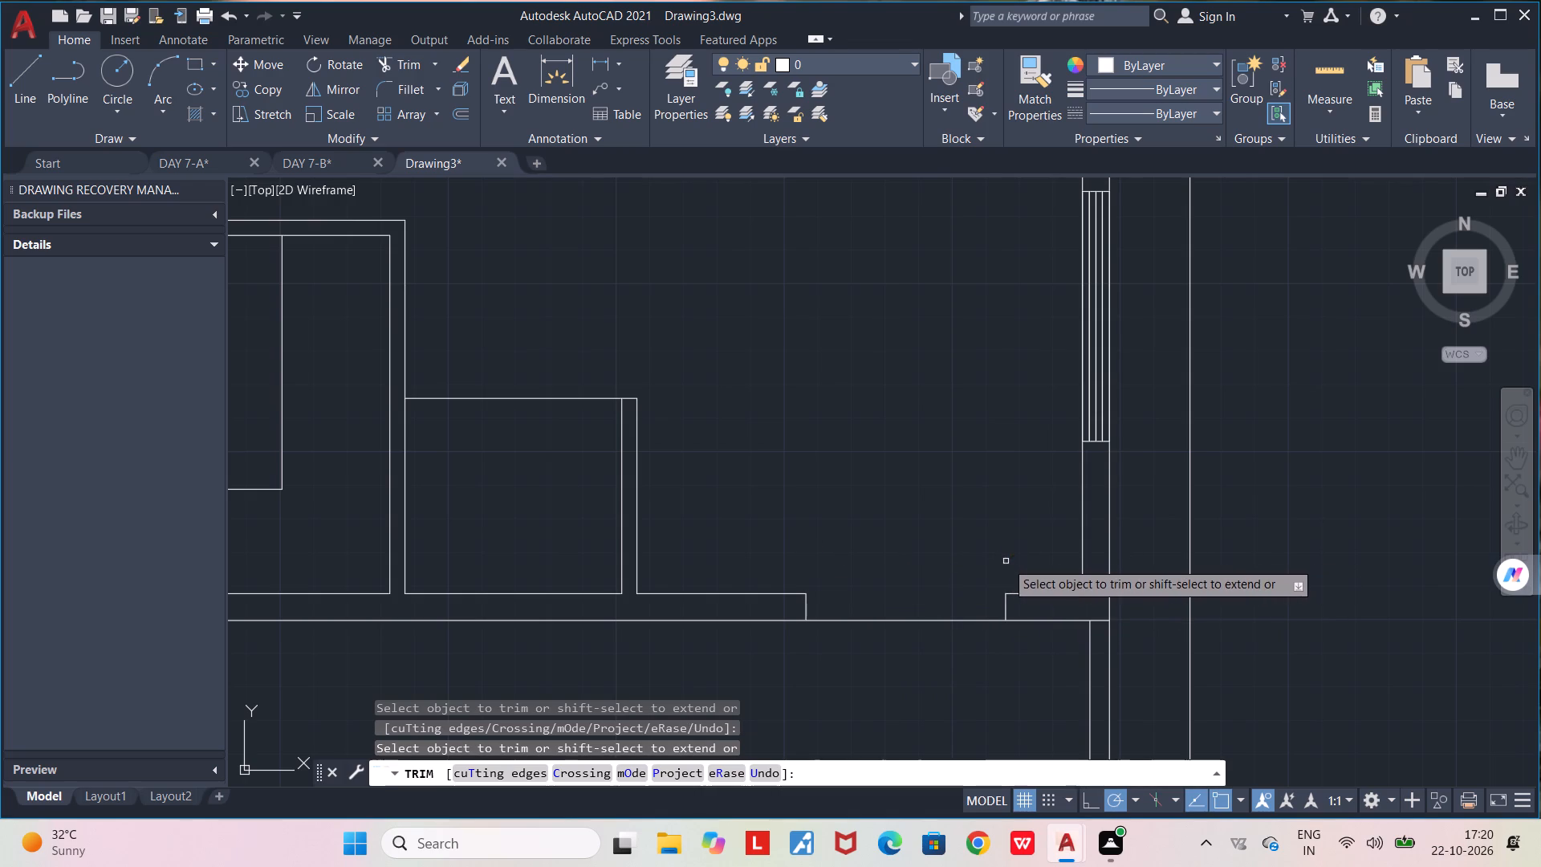
pyautogui.press('space')
# Draw a thin door leaf about 3'-10" long and 1.6" wide with lines, running north from the entrance opening's east inner corner.
pyautogui.moveTo(939, 694); pyautogui.dragTo(945, 630, button='middle')
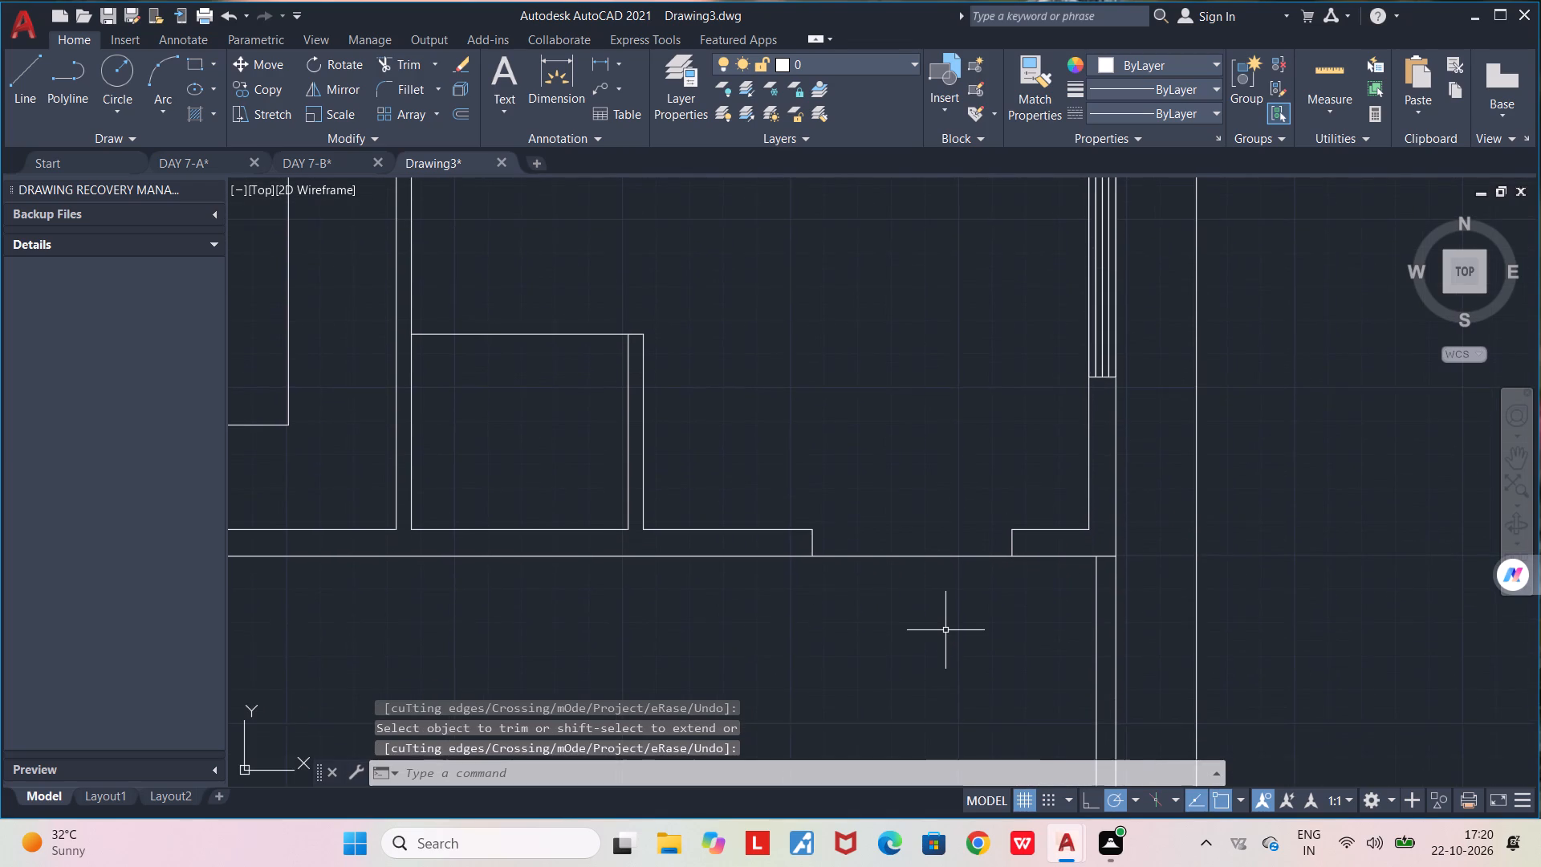
pyautogui.scroll(-1, 945, 630)
pyautogui.press('l')
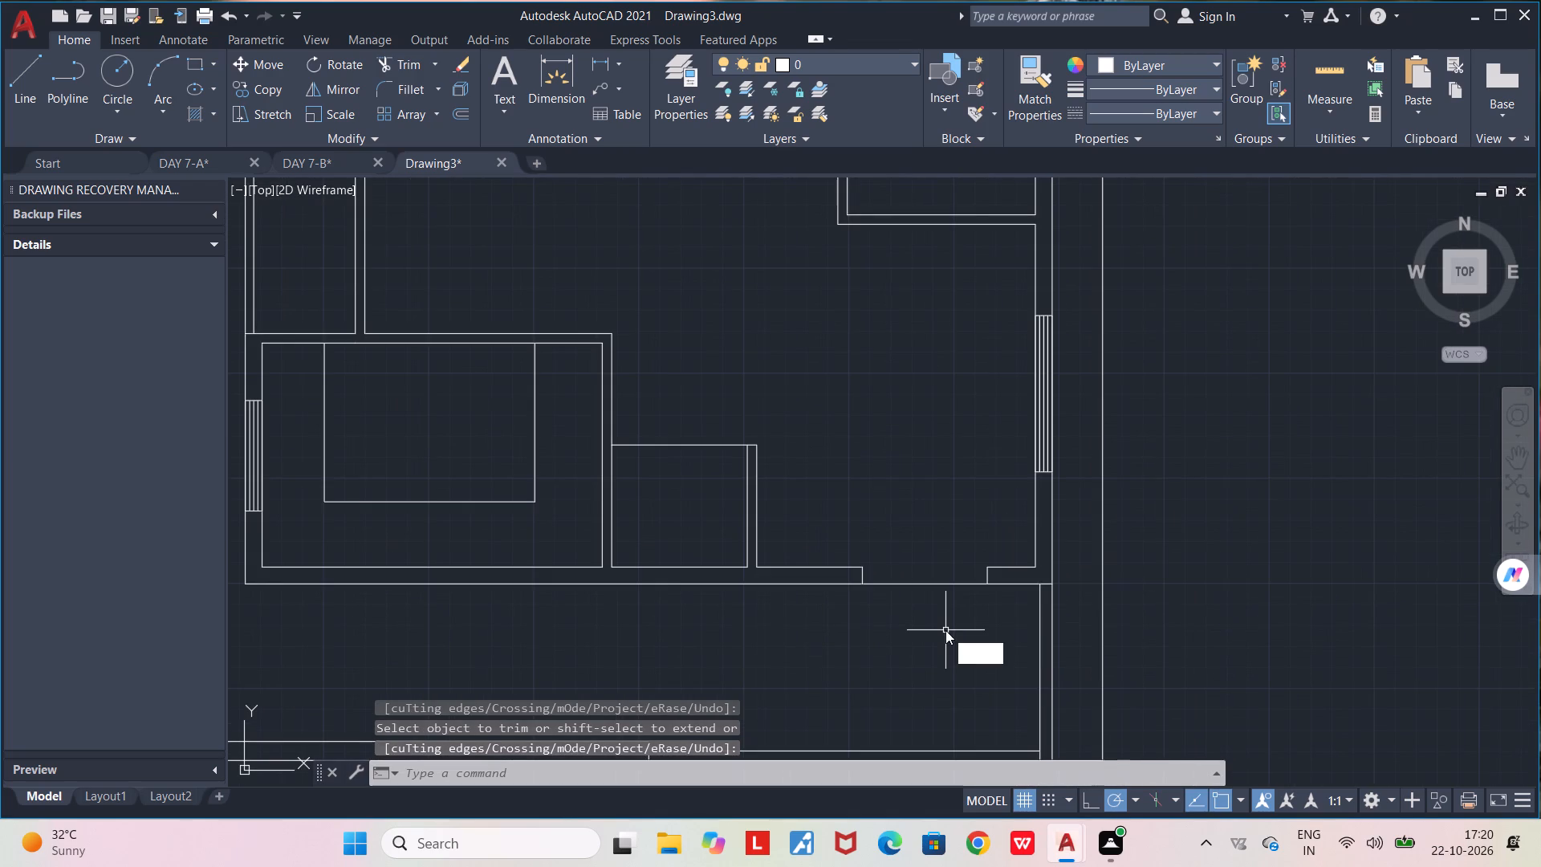
pyautogui.press('Return')
pyautogui.click(989, 565)
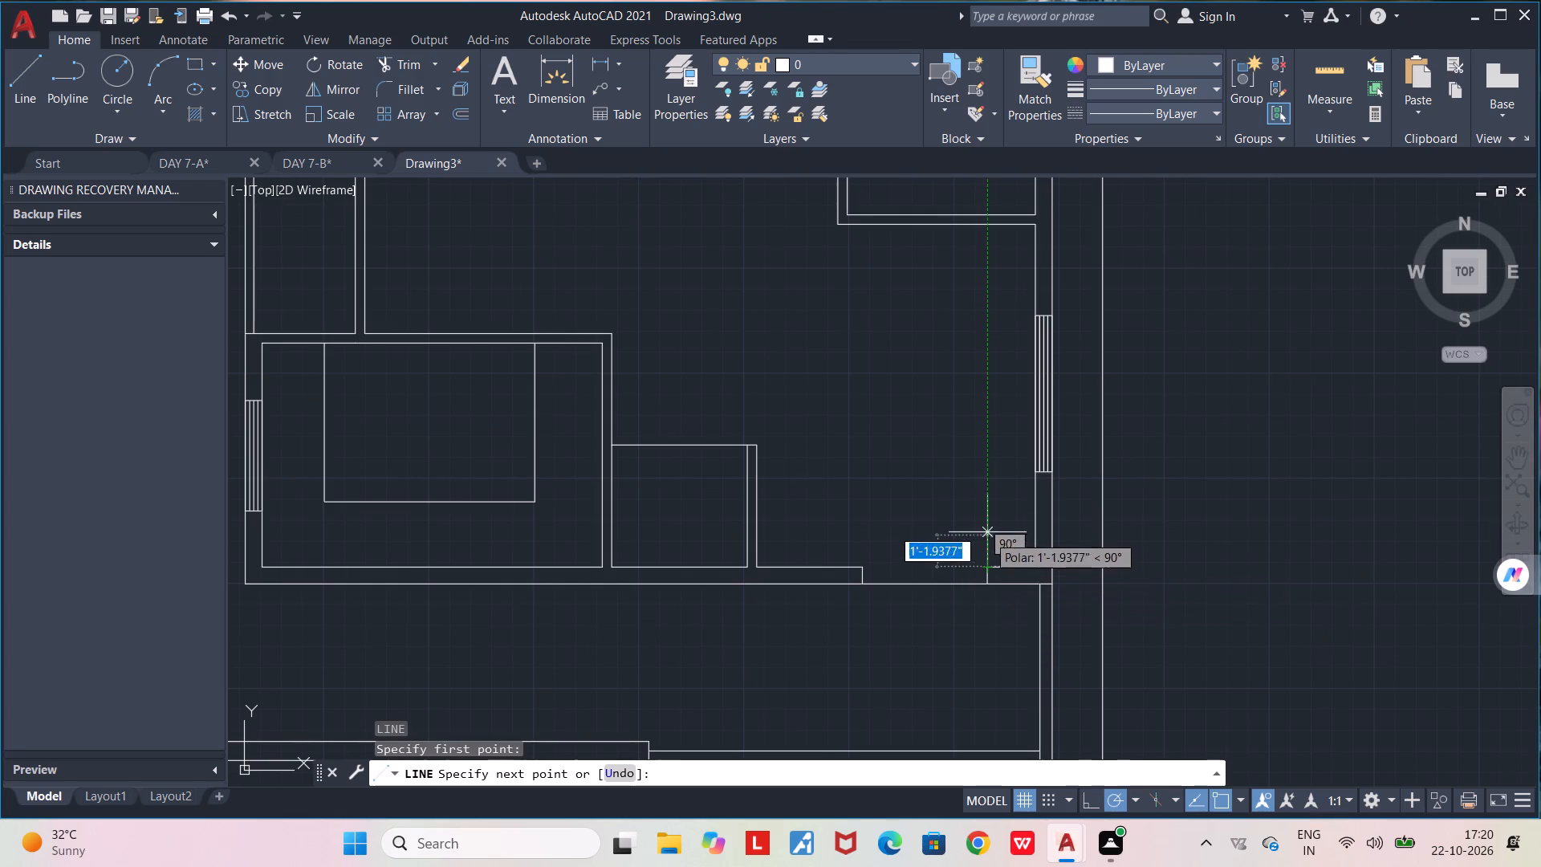
pyautogui.click(990, 470)
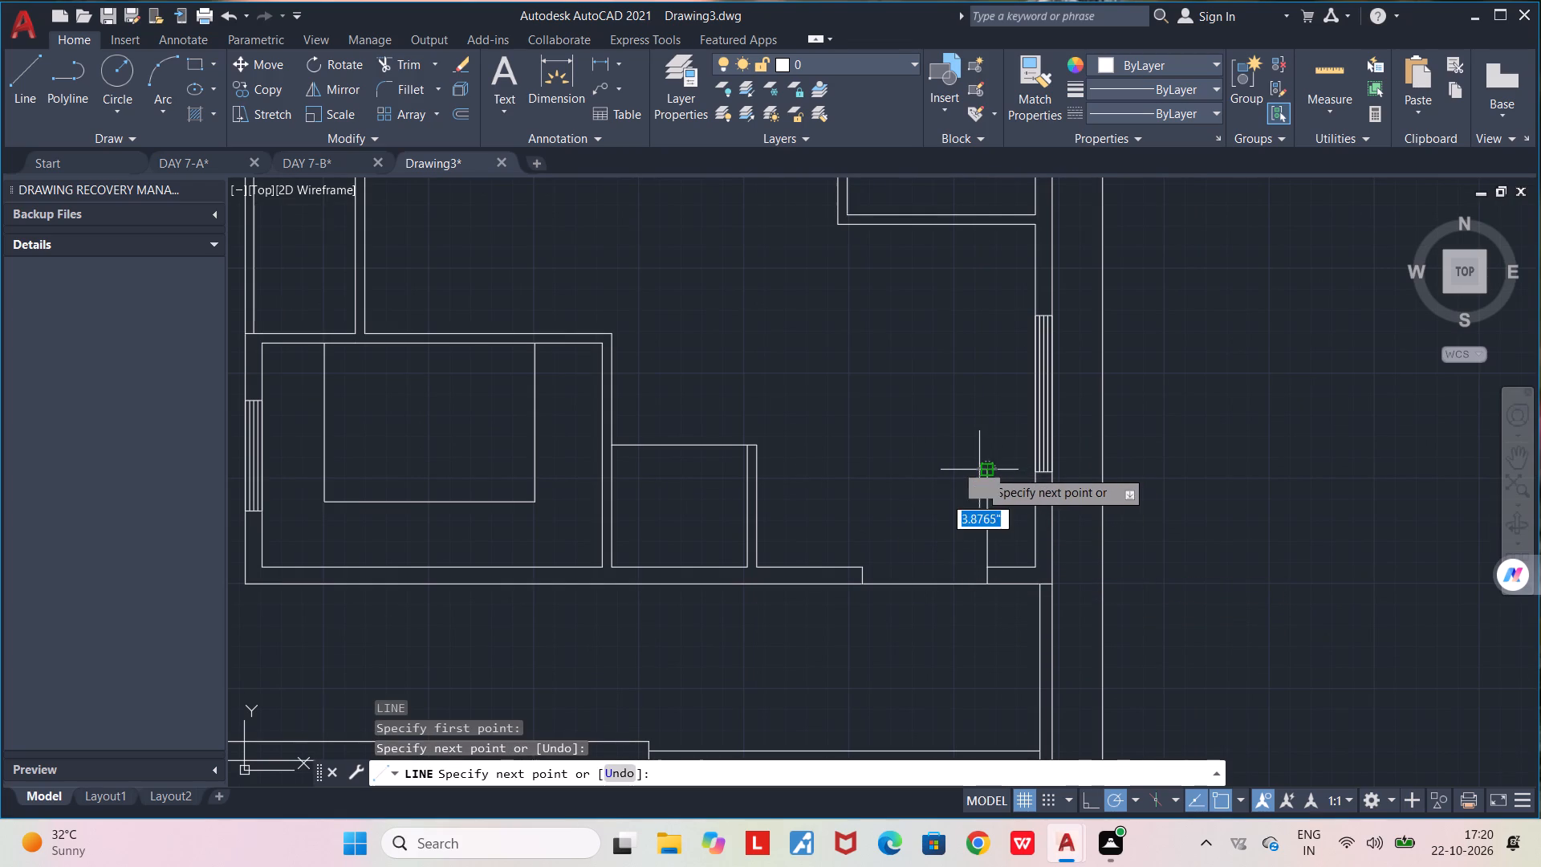
pyautogui.scroll(4, 978, 470)
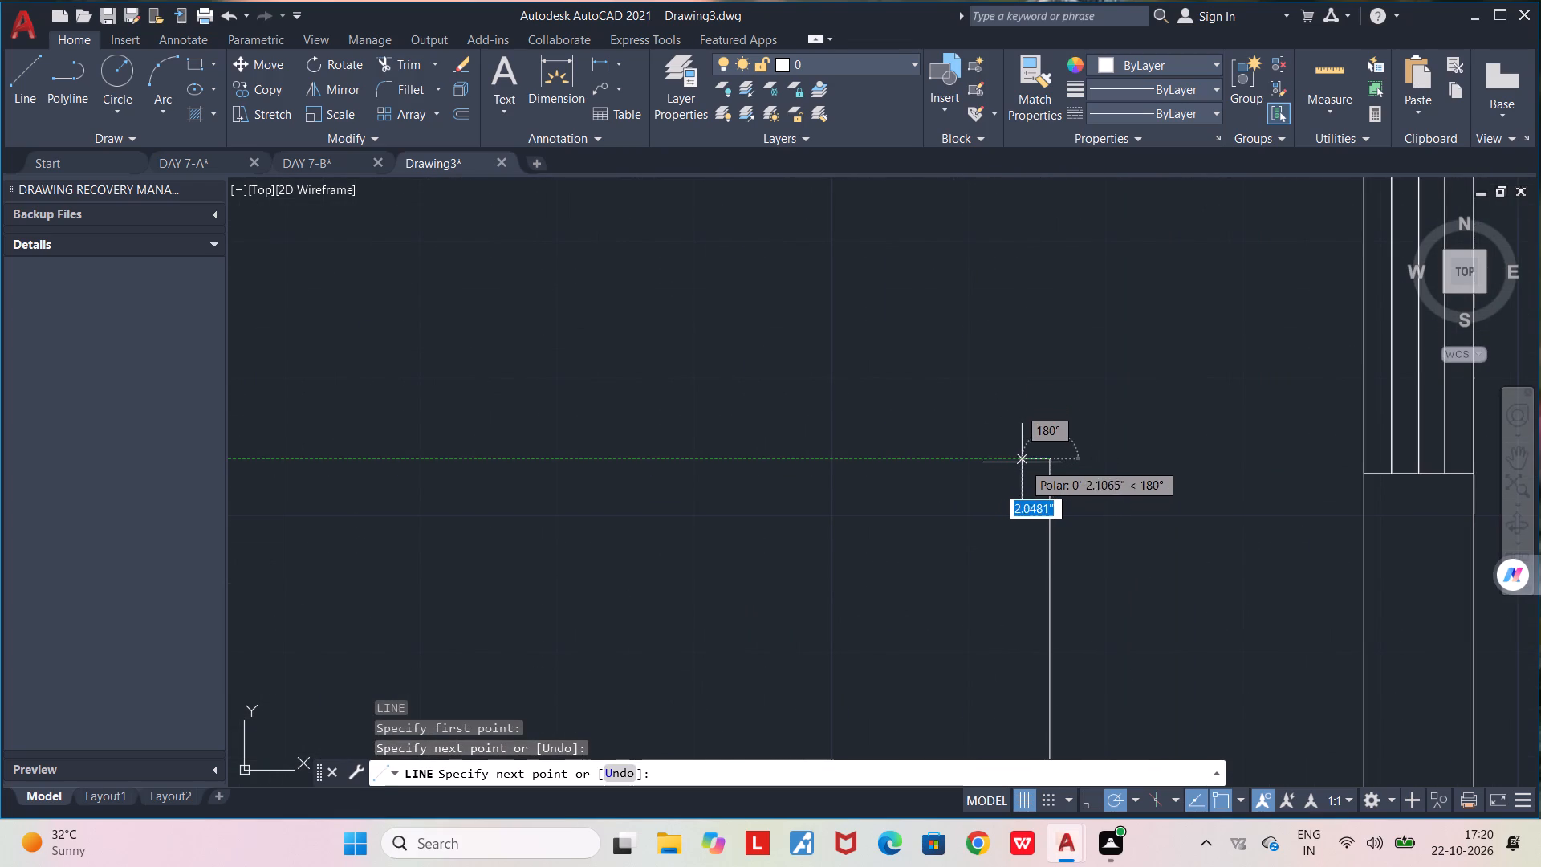
pyautogui.click(1027, 462)
pyautogui.moveTo(1010, 596); pyautogui.dragTo(984, 406, button='middle')
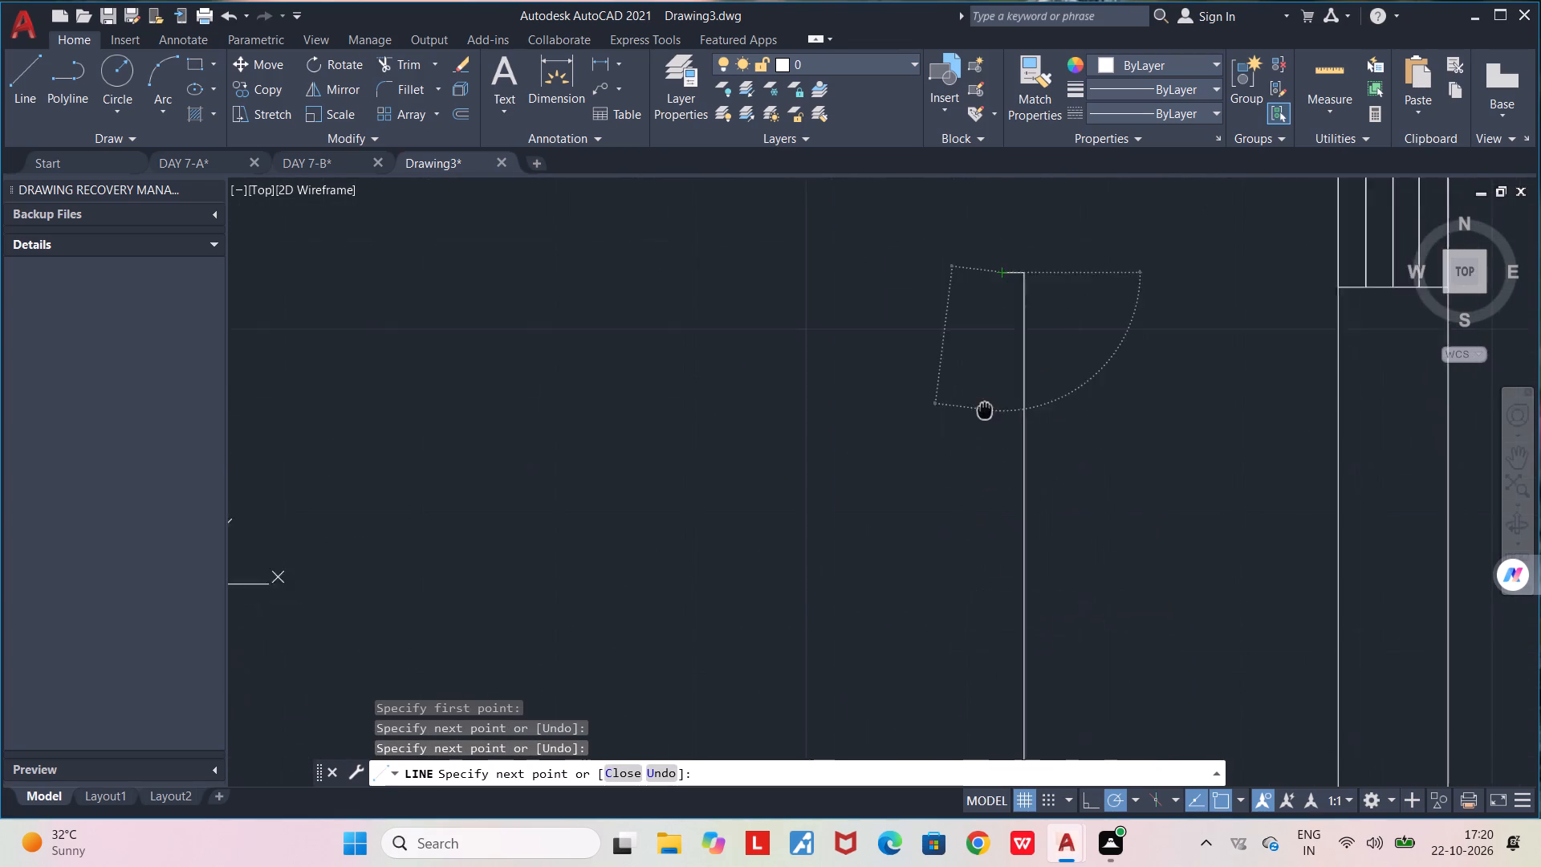
pyautogui.moveTo(984, 406); pyautogui.dragTo(982, 397, button='middle')
pyautogui.scroll(-3, 982, 397)
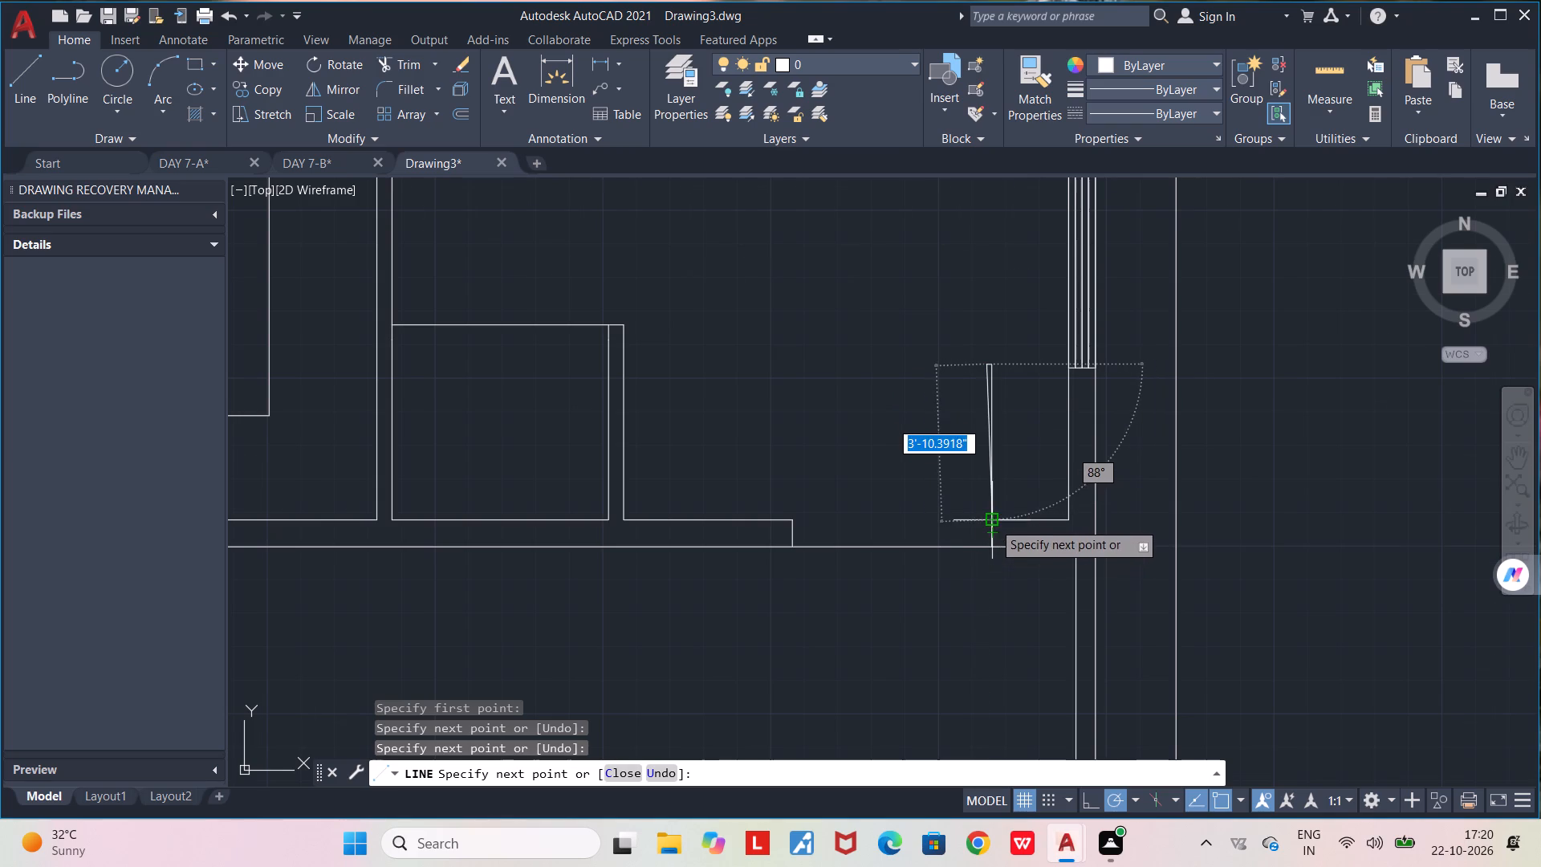
pyautogui.scroll(4, 993, 521)
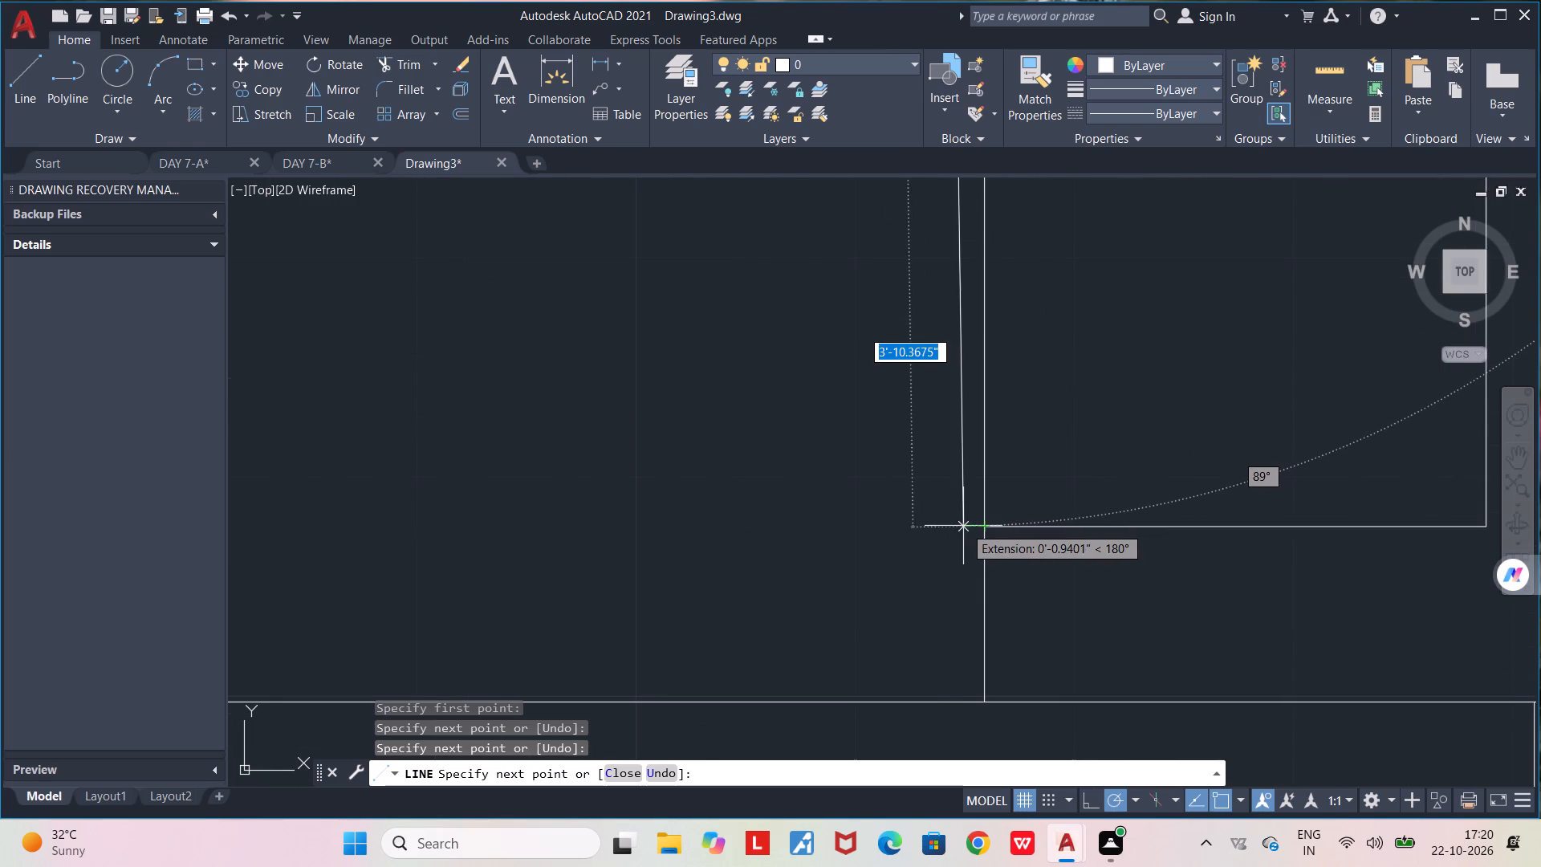
pyautogui.click(948, 526)
pyautogui.click(988, 527)
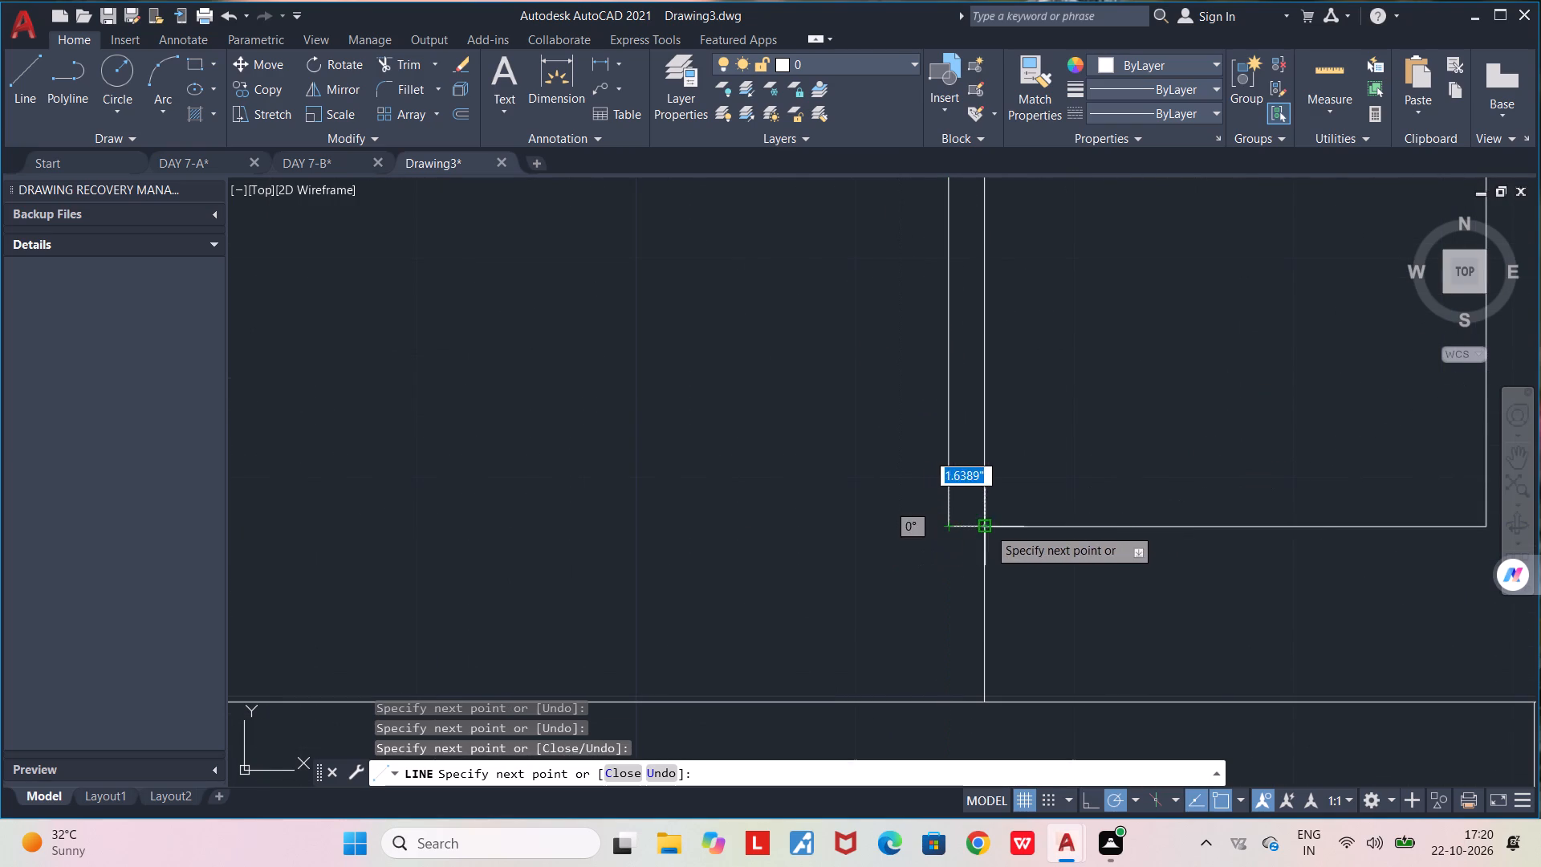
pyautogui.press('space')
# Draw a matching leaf about 3'-10" long and 2.4" wide with lines, running north from the entrance opening's west inner corner.
pyautogui.moveTo(745, 458); pyautogui.dragTo(821, 564, button='middle')
pyautogui.press('space')
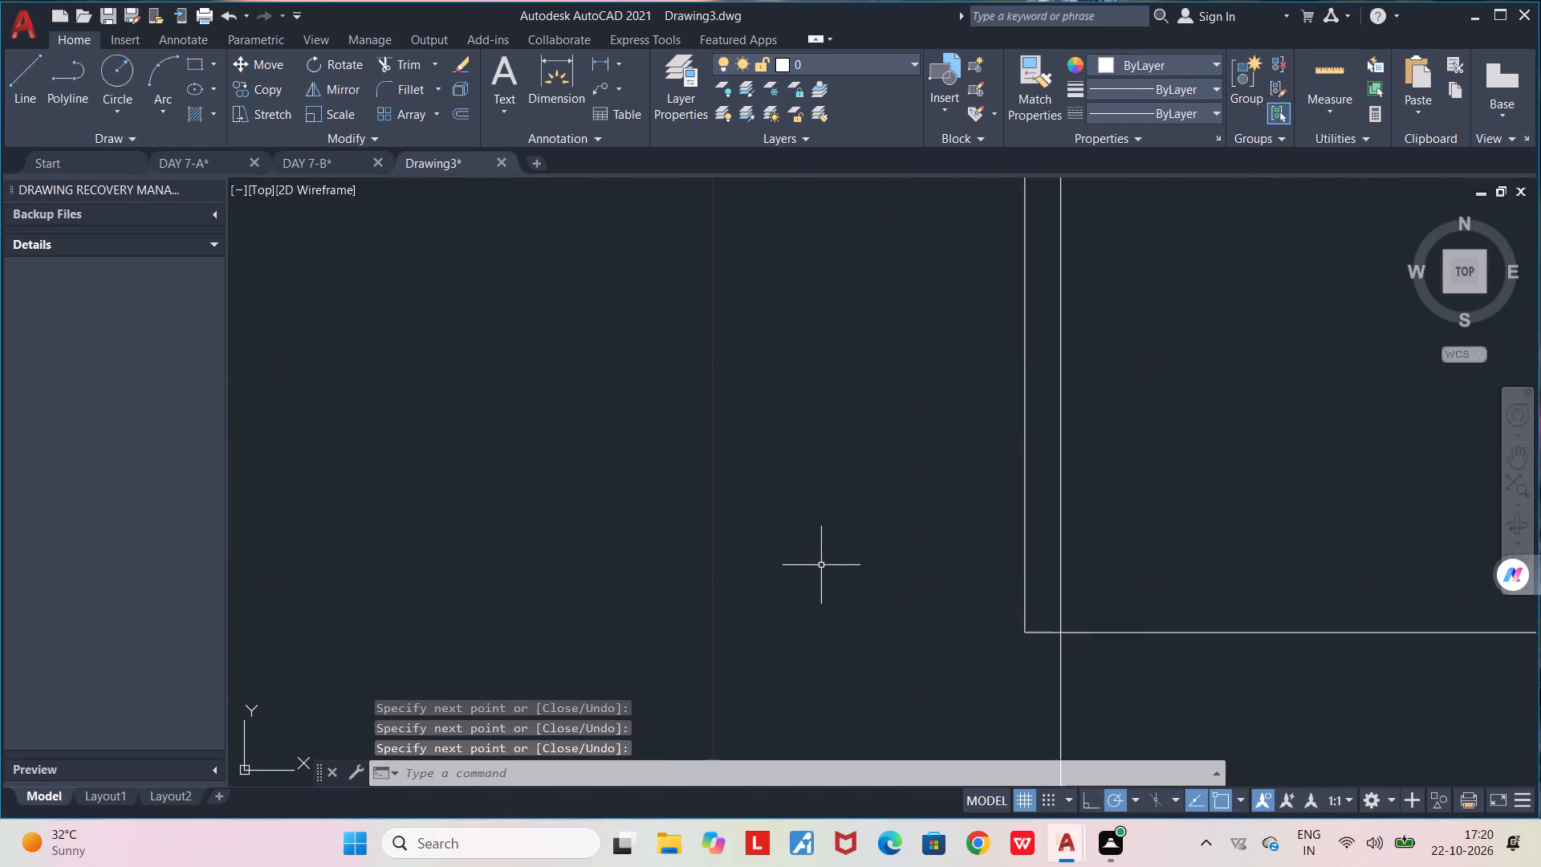
pyautogui.moveTo(775, 411); pyautogui.dragTo(932, 599, button='middle')
pyautogui.scroll(-3, 958, 604)
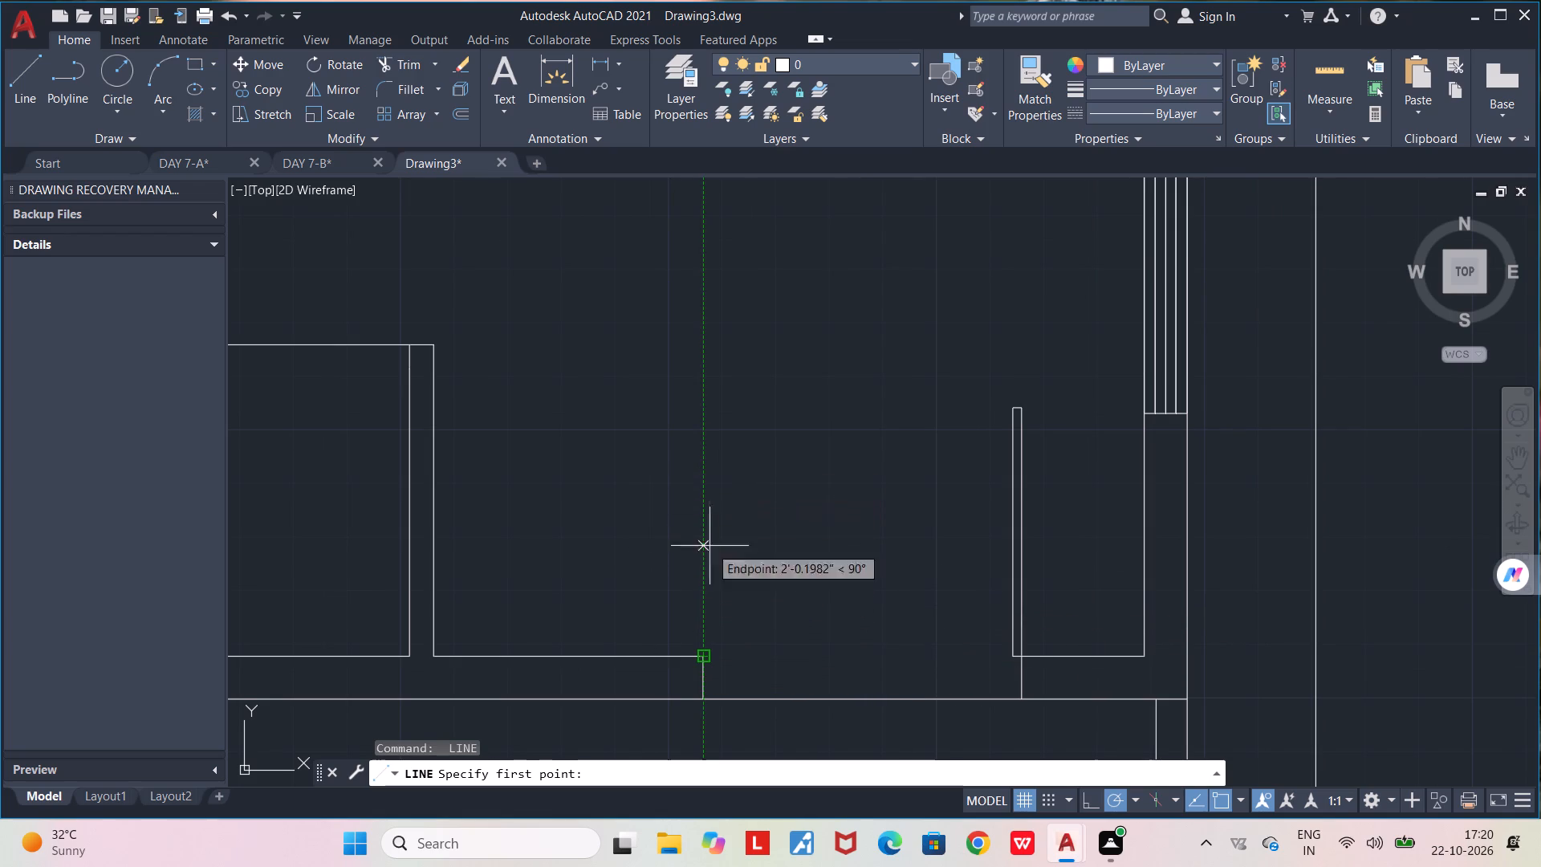
pyautogui.click(701, 661)
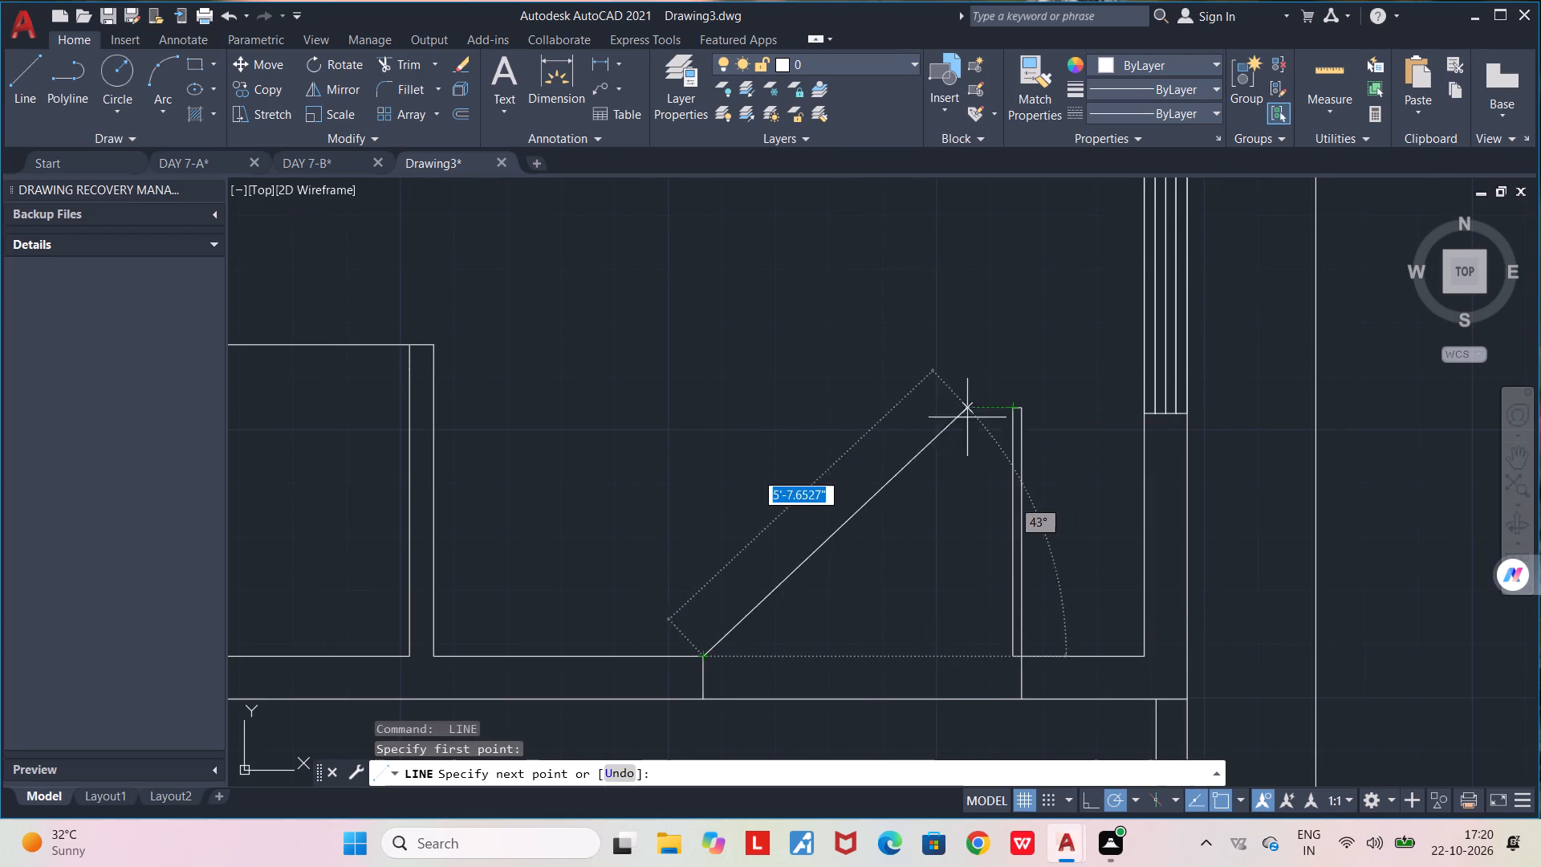
pyautogui.click(703, 407)
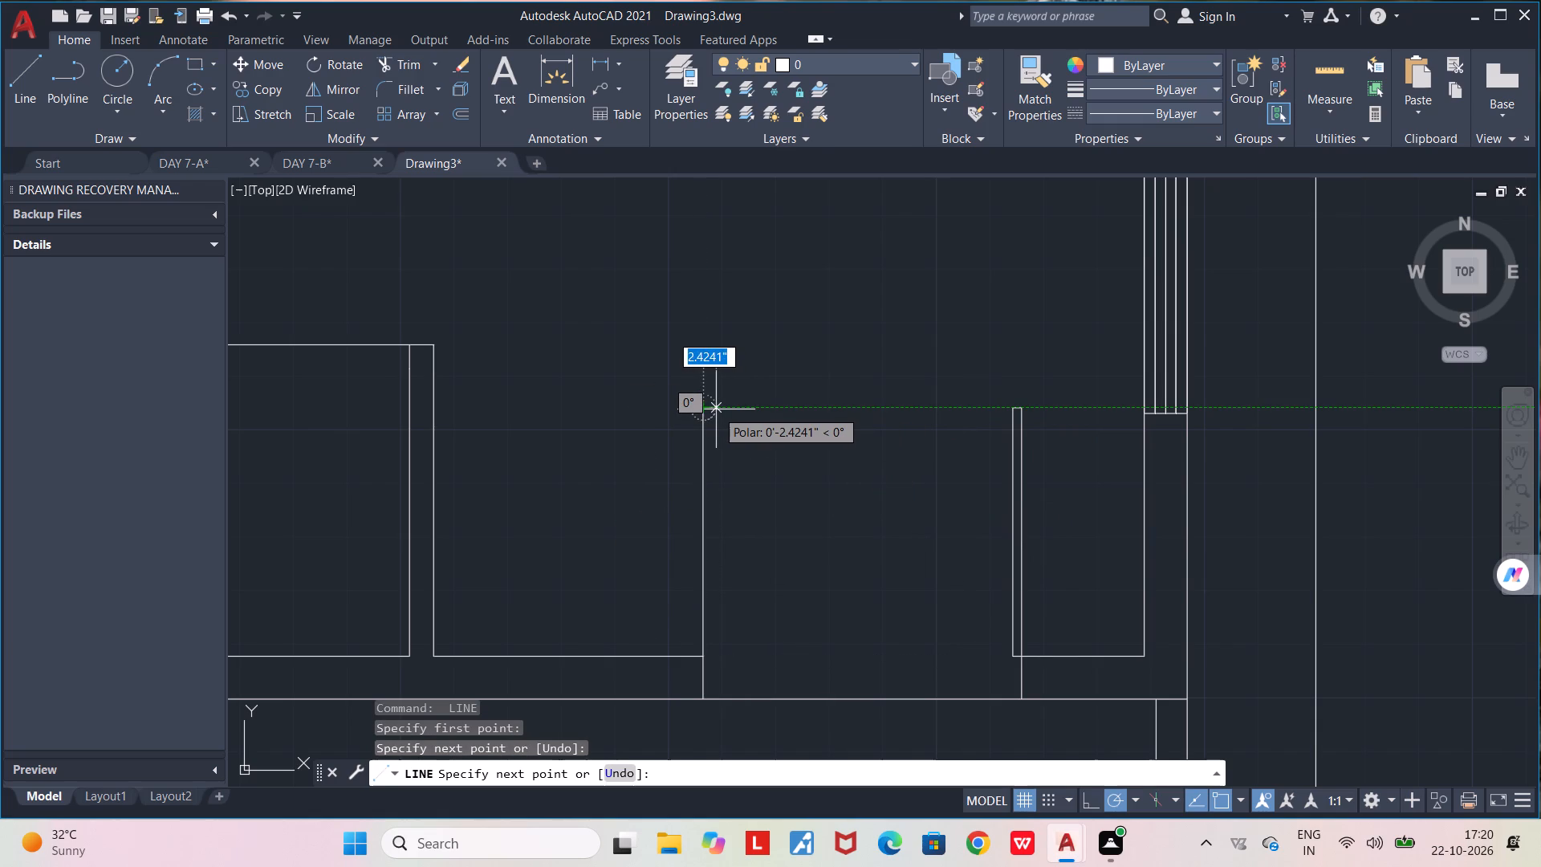
pyautogui.click(715, 409)
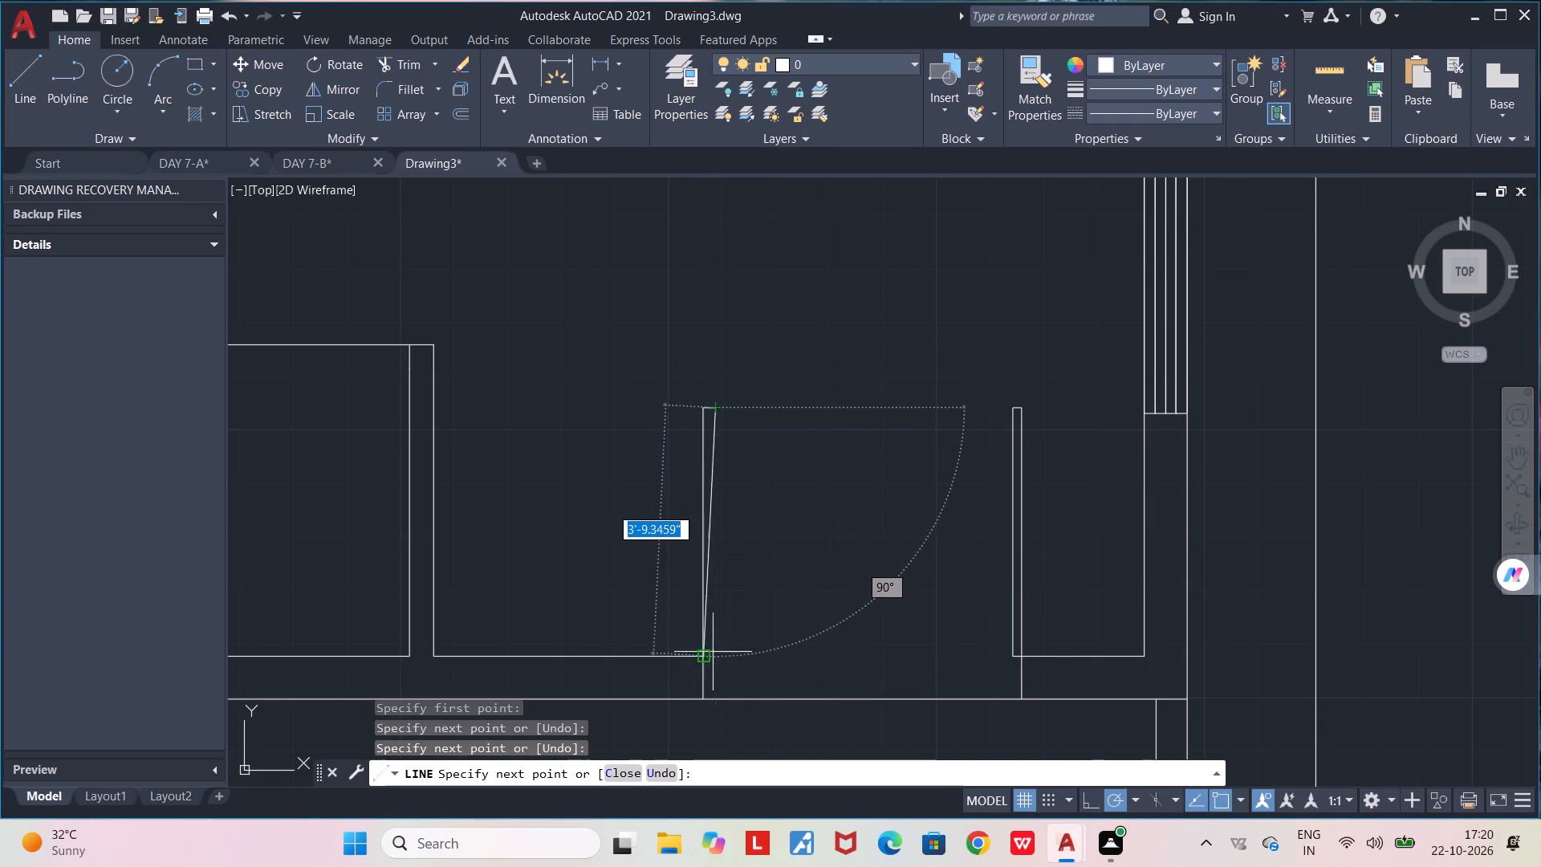
pyautogui.click(718, 660)
pyautogui.click(704, 656)
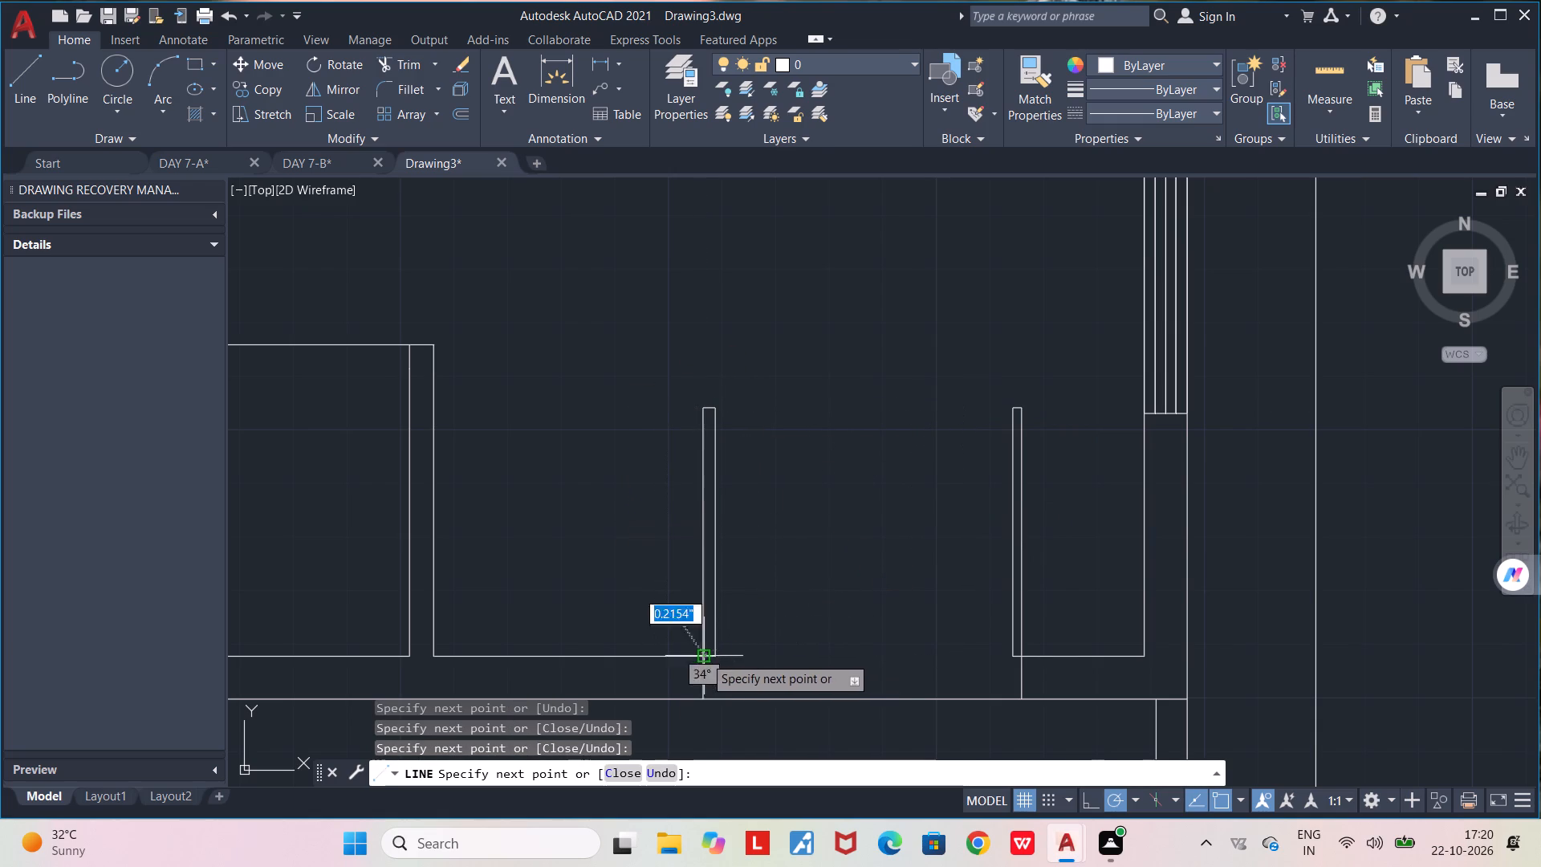
pyautogui.press('space')
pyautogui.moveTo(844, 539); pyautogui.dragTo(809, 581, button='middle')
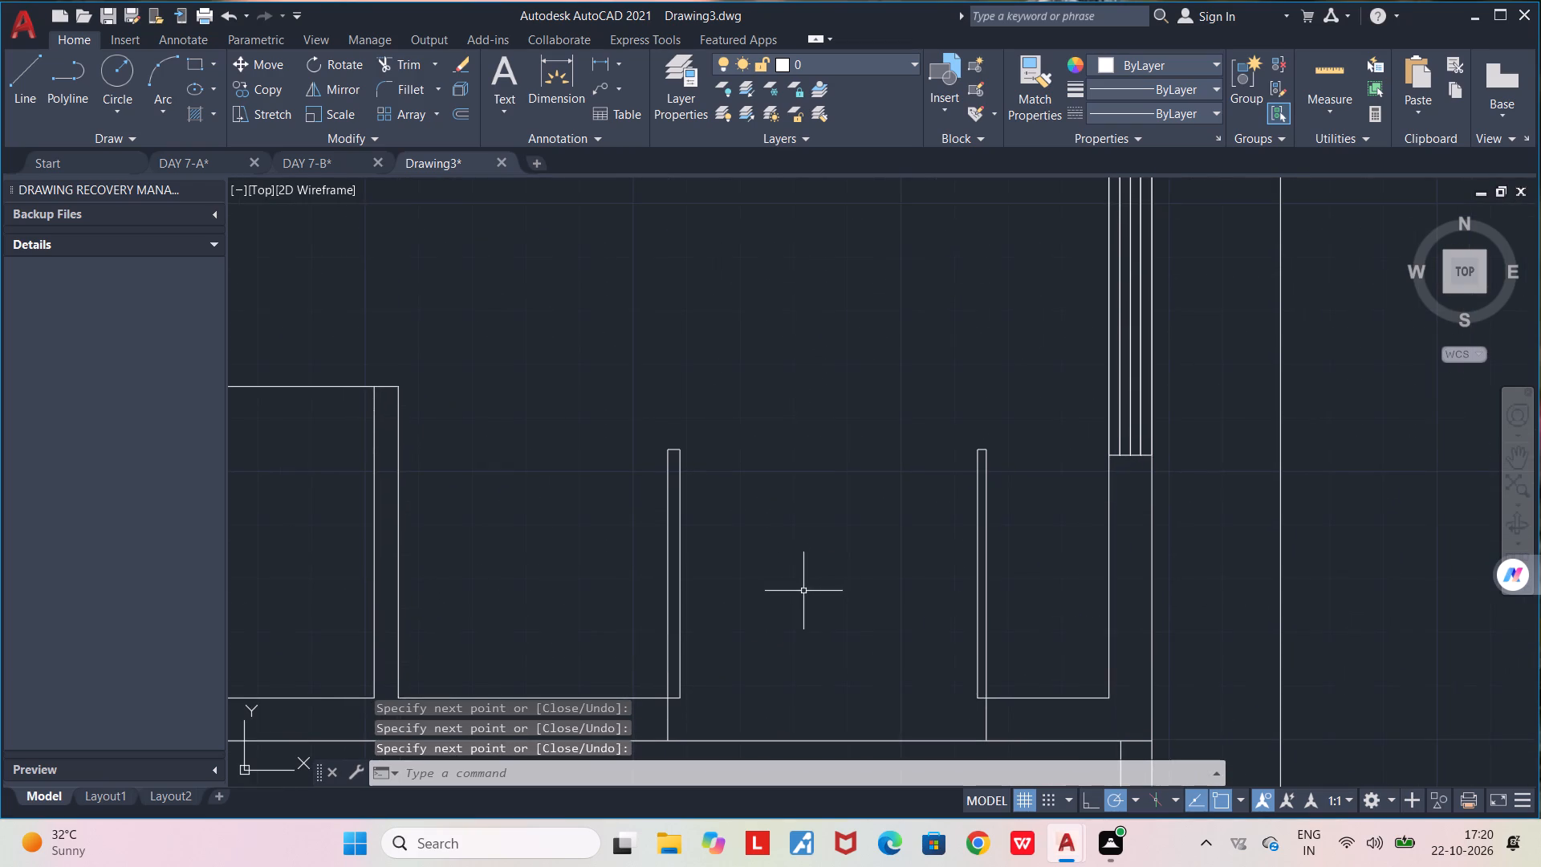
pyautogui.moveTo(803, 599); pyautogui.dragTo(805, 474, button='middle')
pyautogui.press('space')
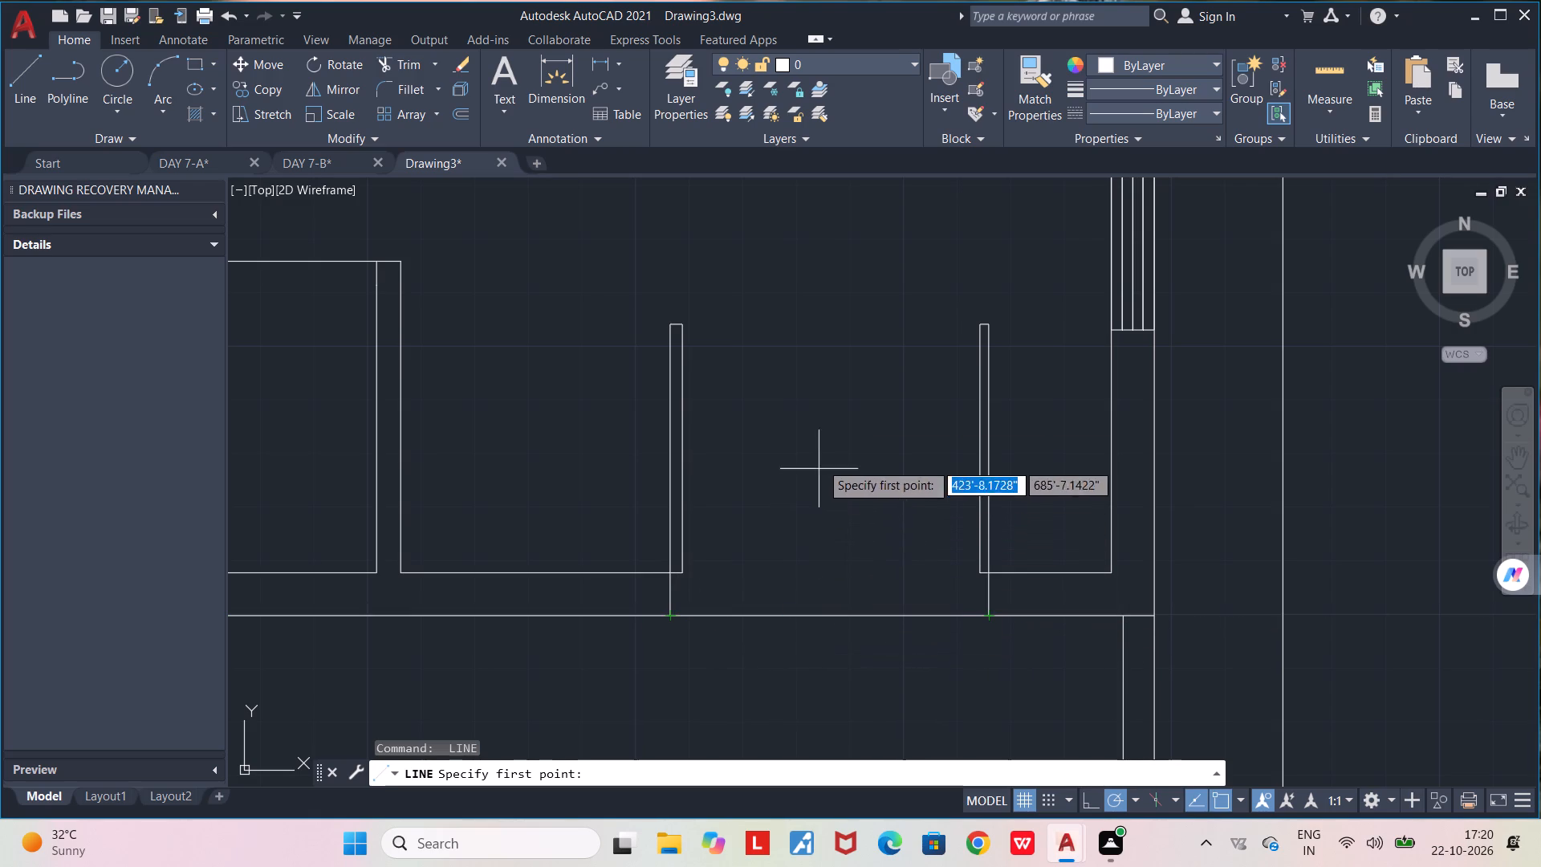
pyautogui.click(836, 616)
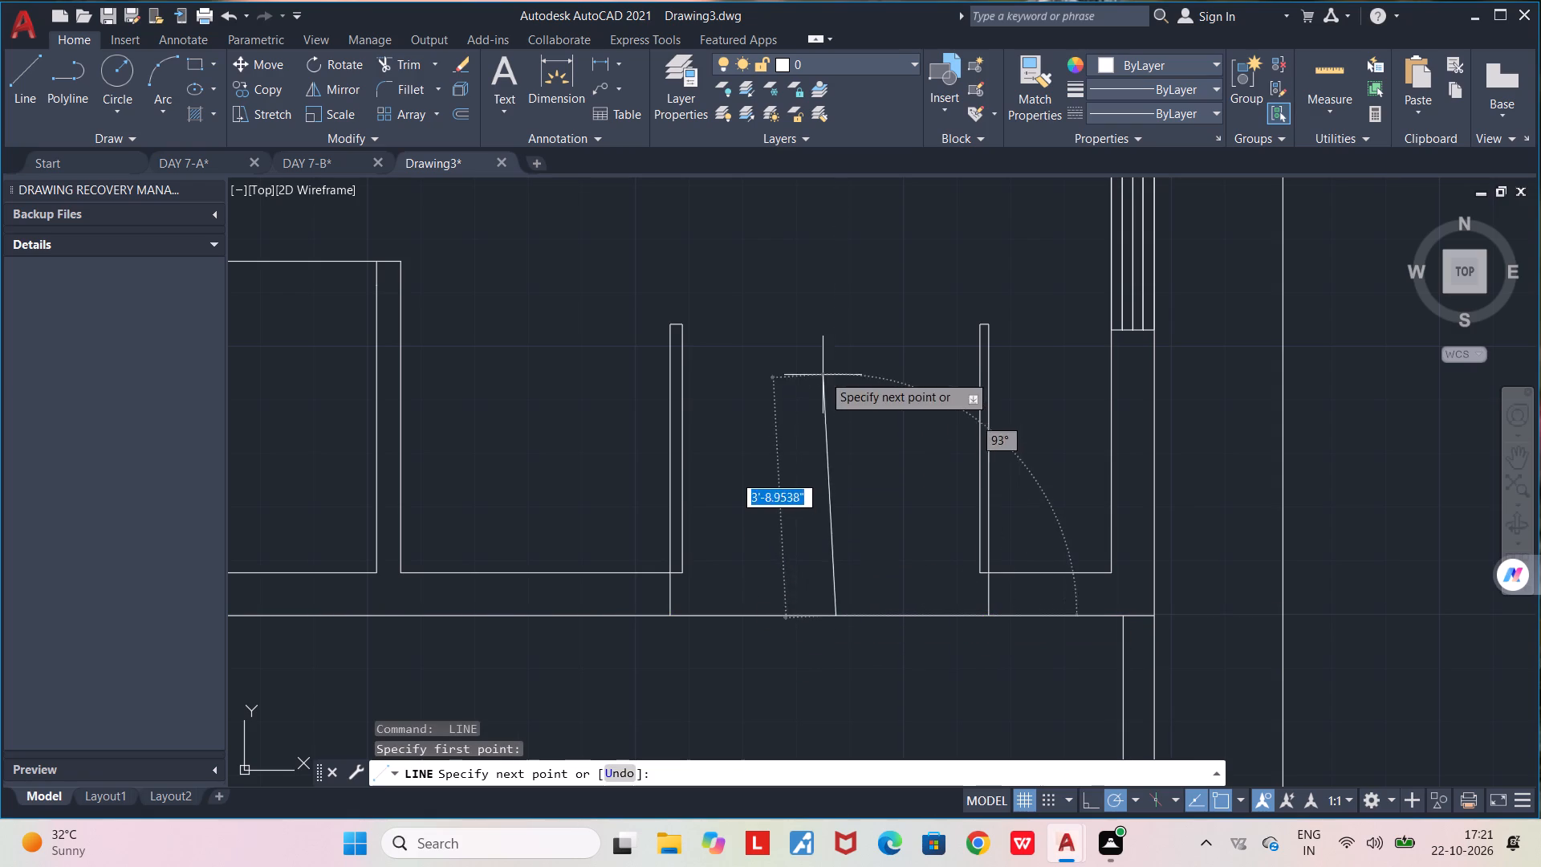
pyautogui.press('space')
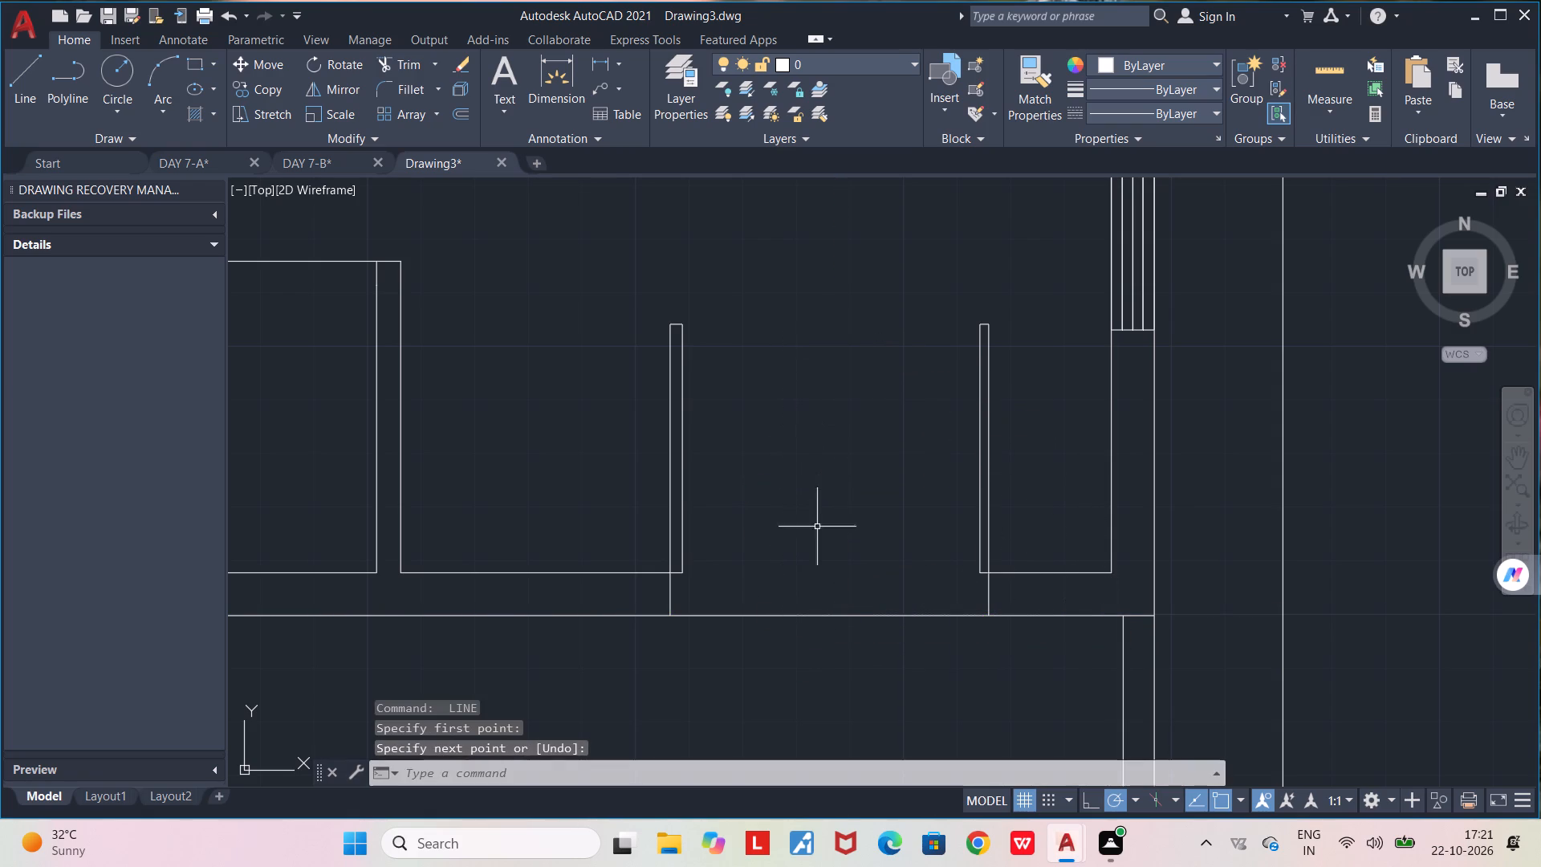
# Draw a vertical guide line about 4'-7" long northward from the outer wall line, near the middle of the entrance opening.
pyautogui.press('space')
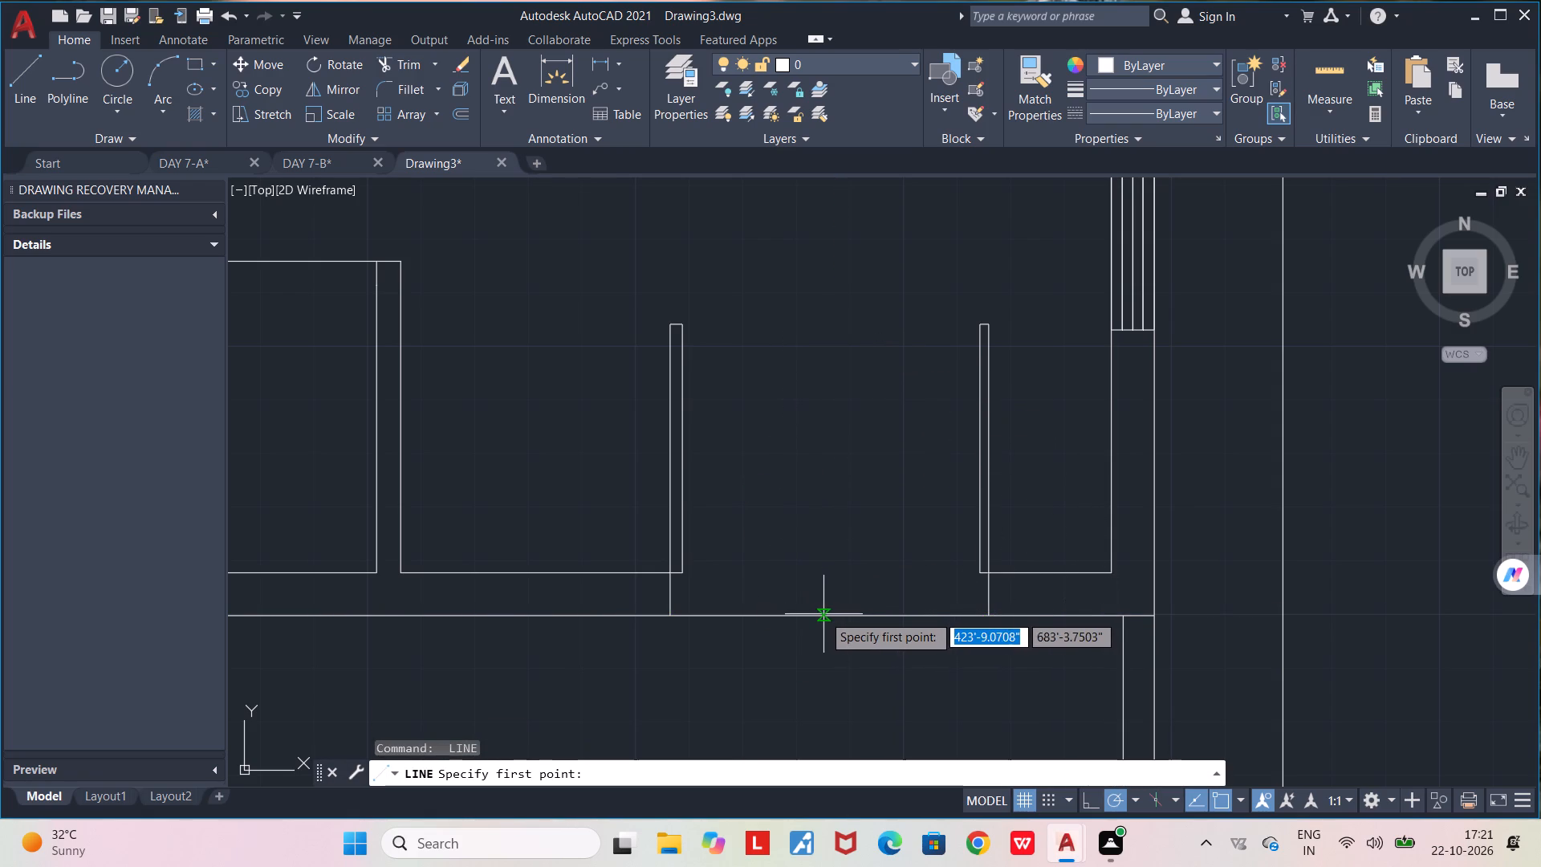
pyautogui.click(823, 614)
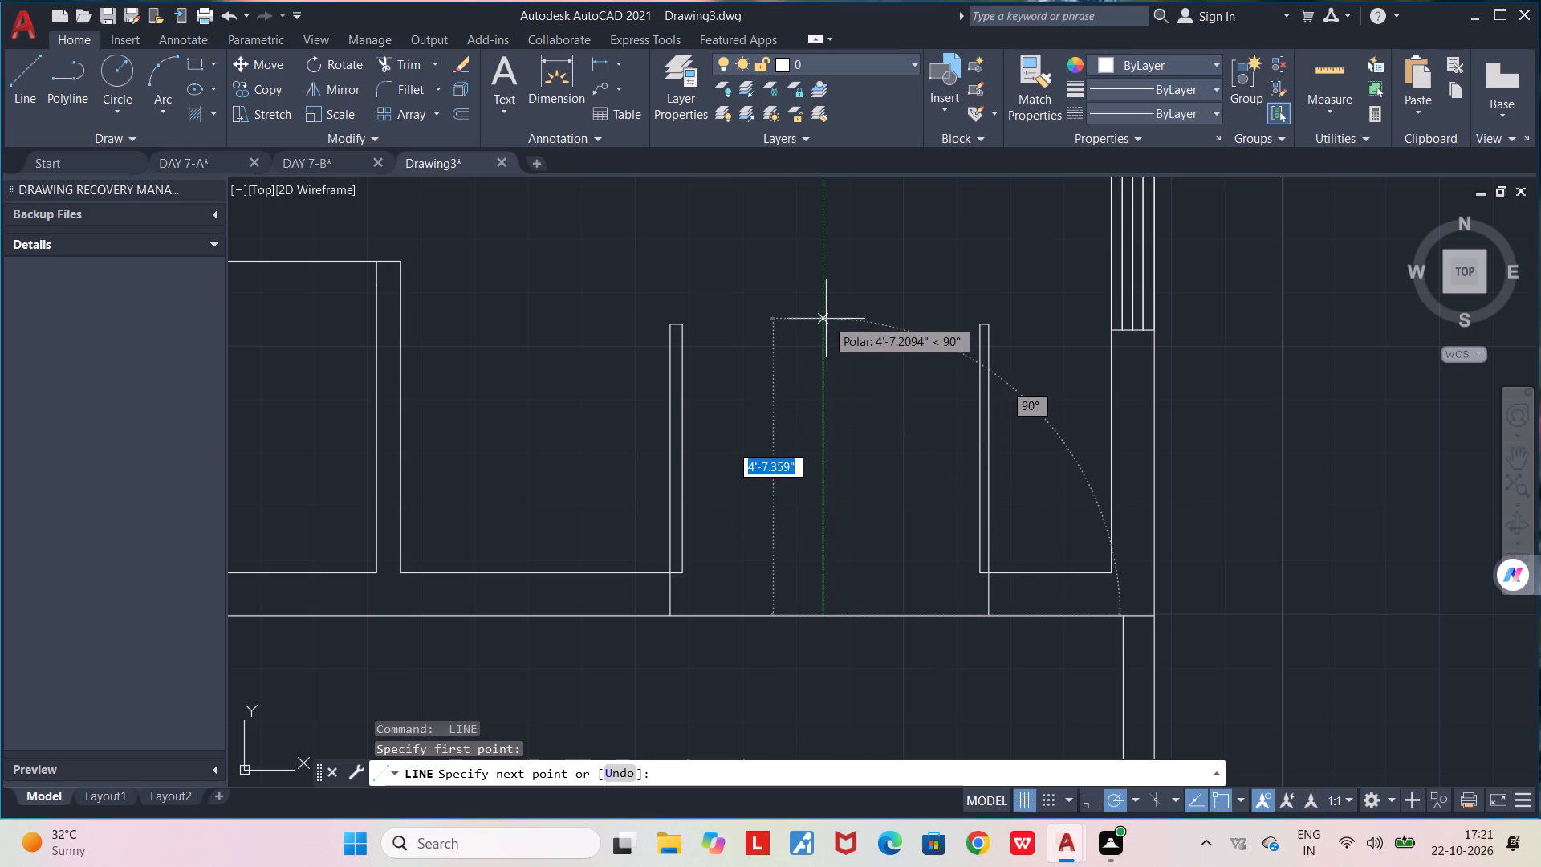
pyautogui.click(826, 319)
pyautogui.press('space')
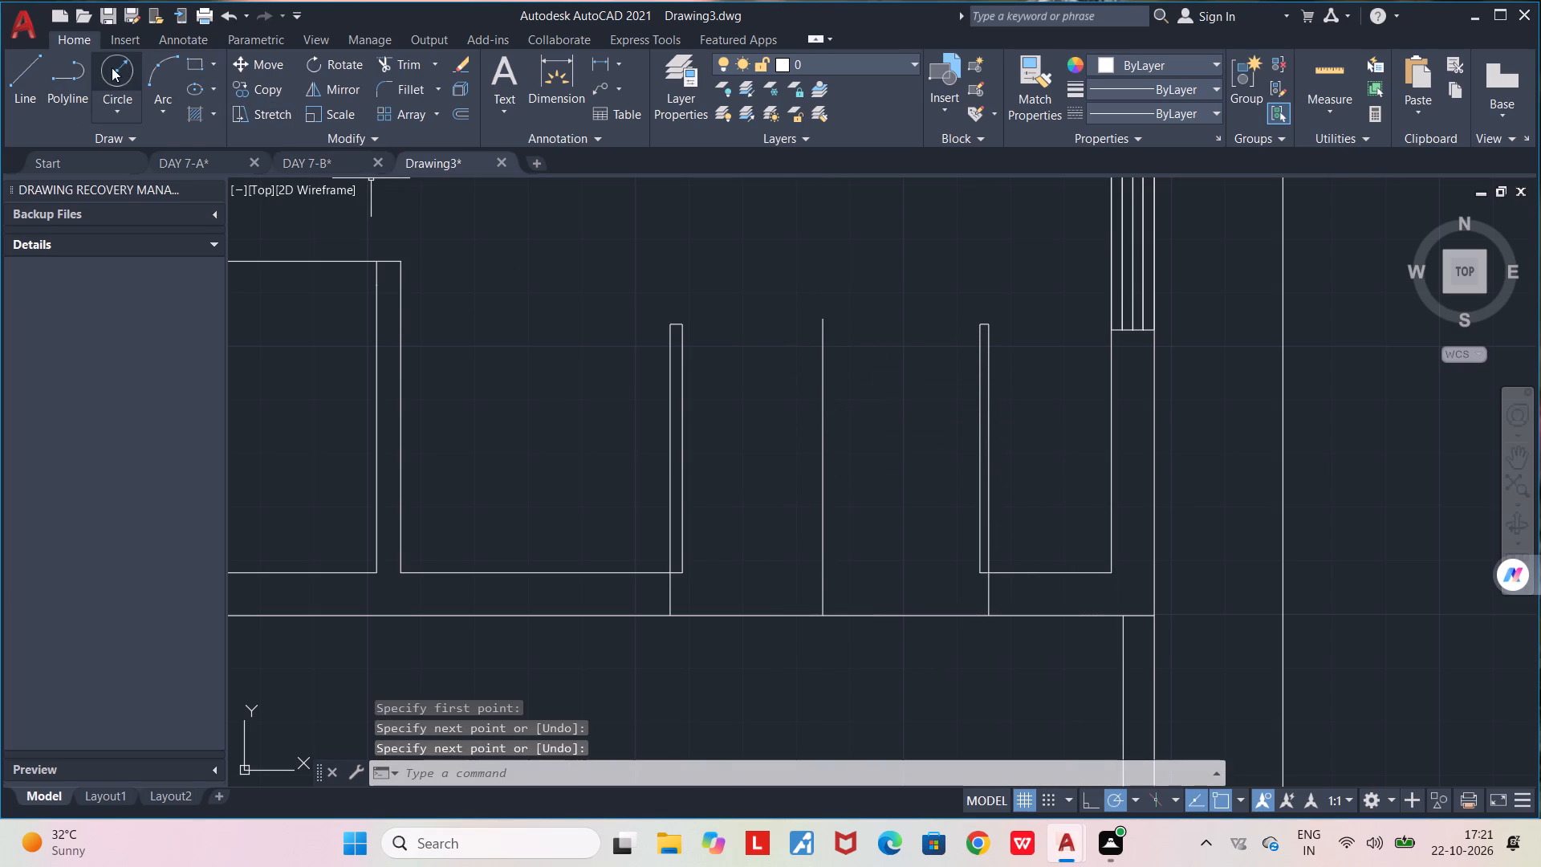
# Draw a three-point arc from the west leaf's northeast corner through the guide line's foot, ending just south of the outer wall line.
pyautogui.click(160, 69)
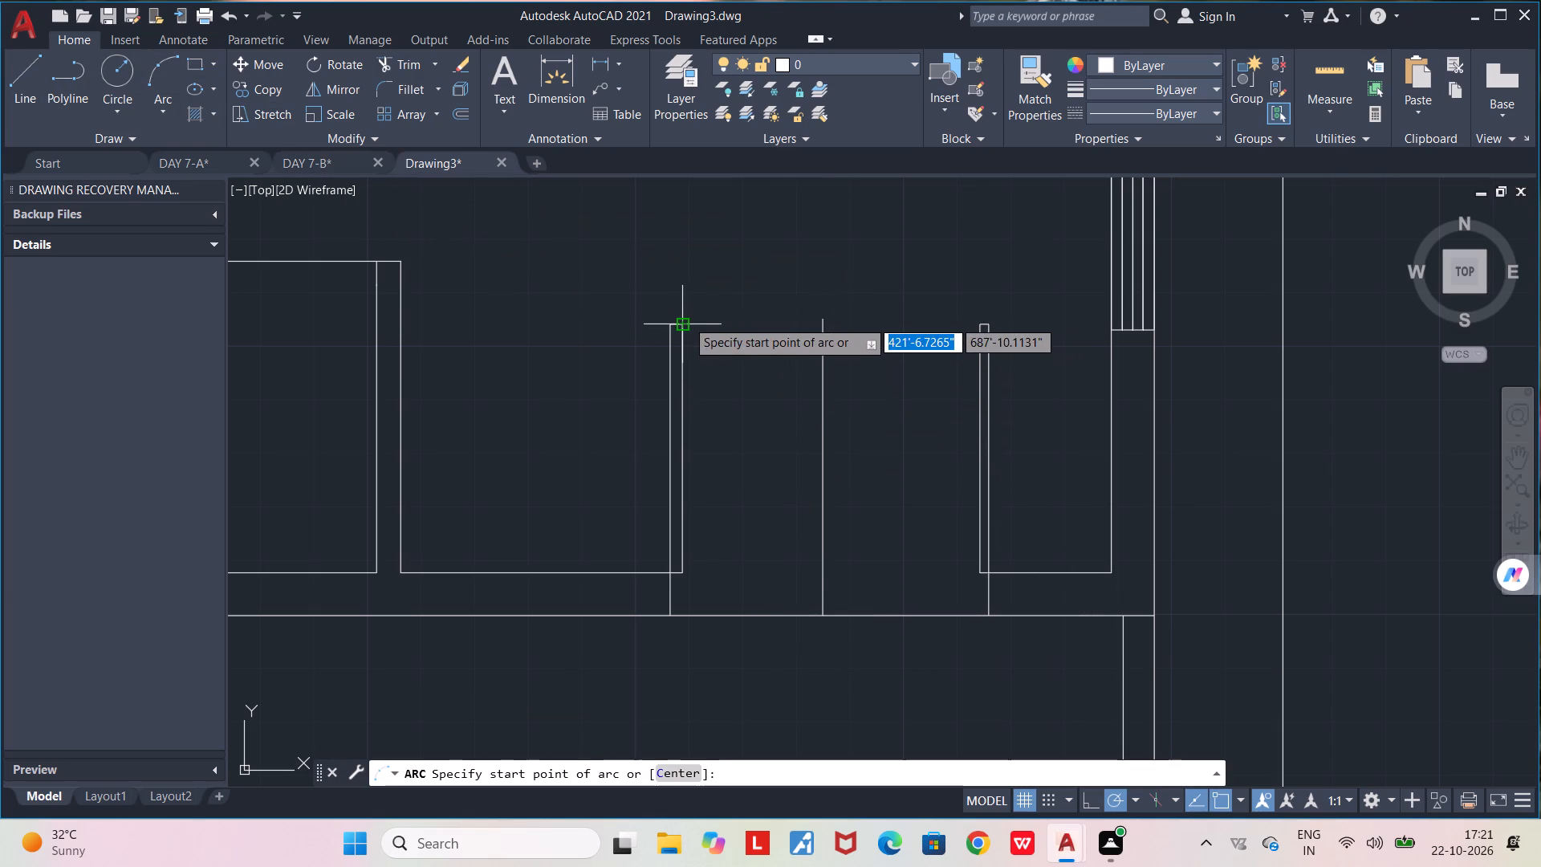
pyautogui.click(685, 323)
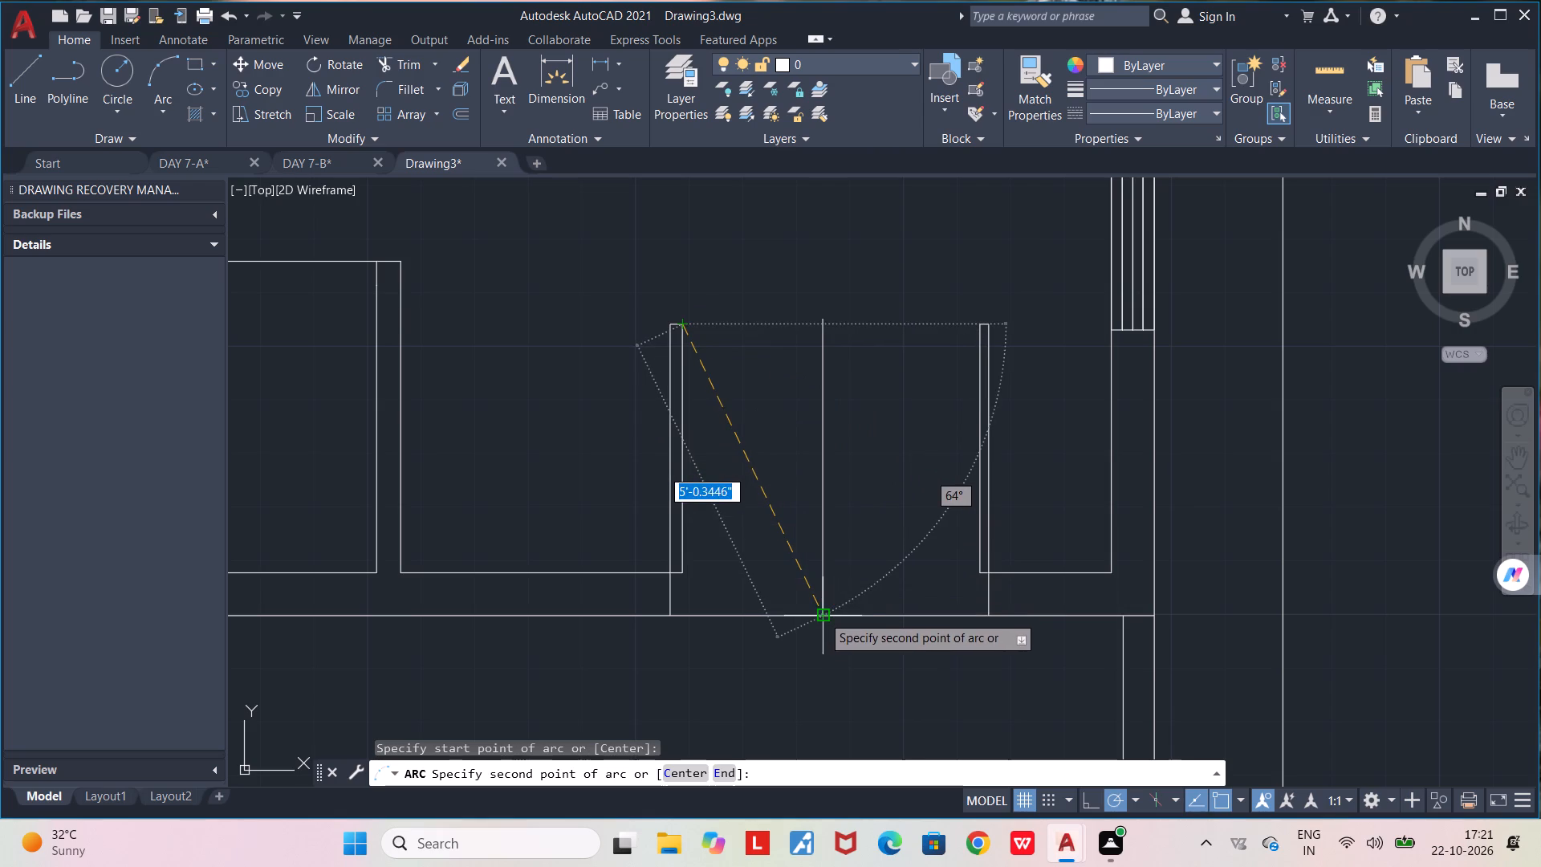
pyautogui.click(822, 615)
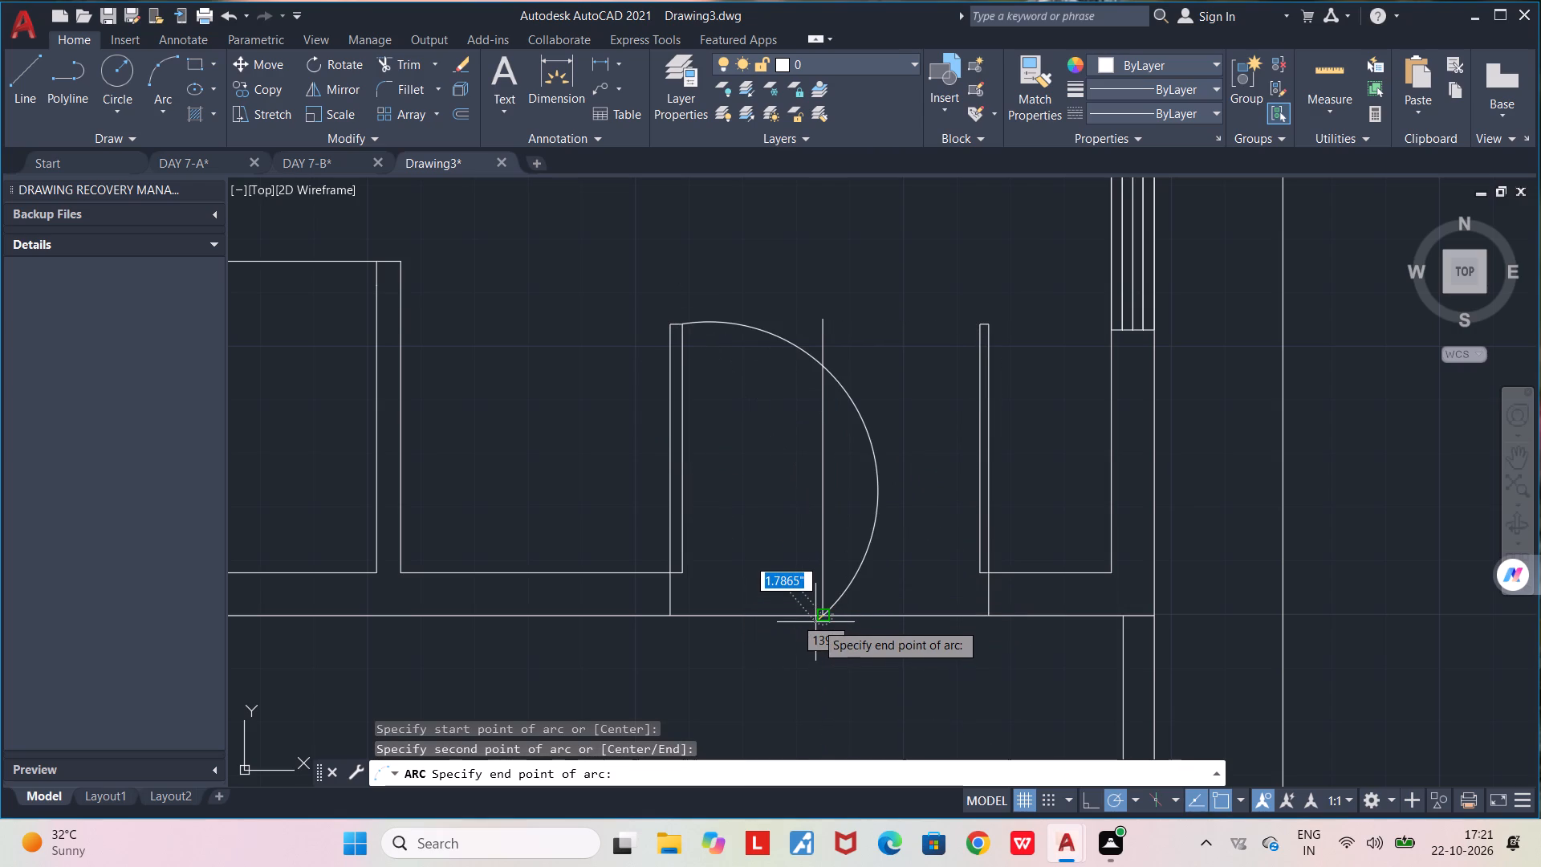
pyautogui.click(815, 627)
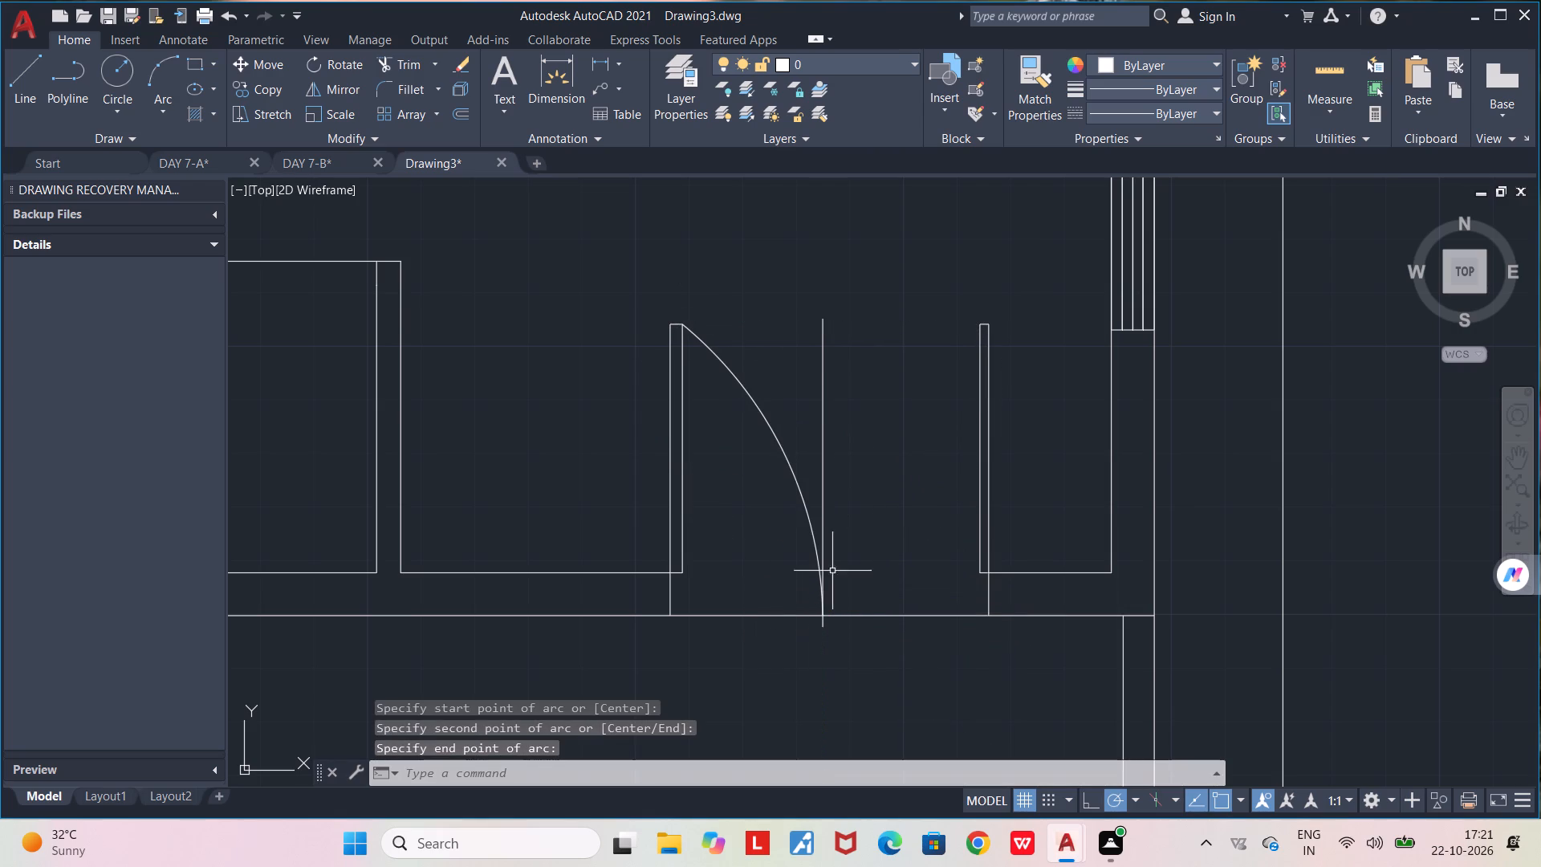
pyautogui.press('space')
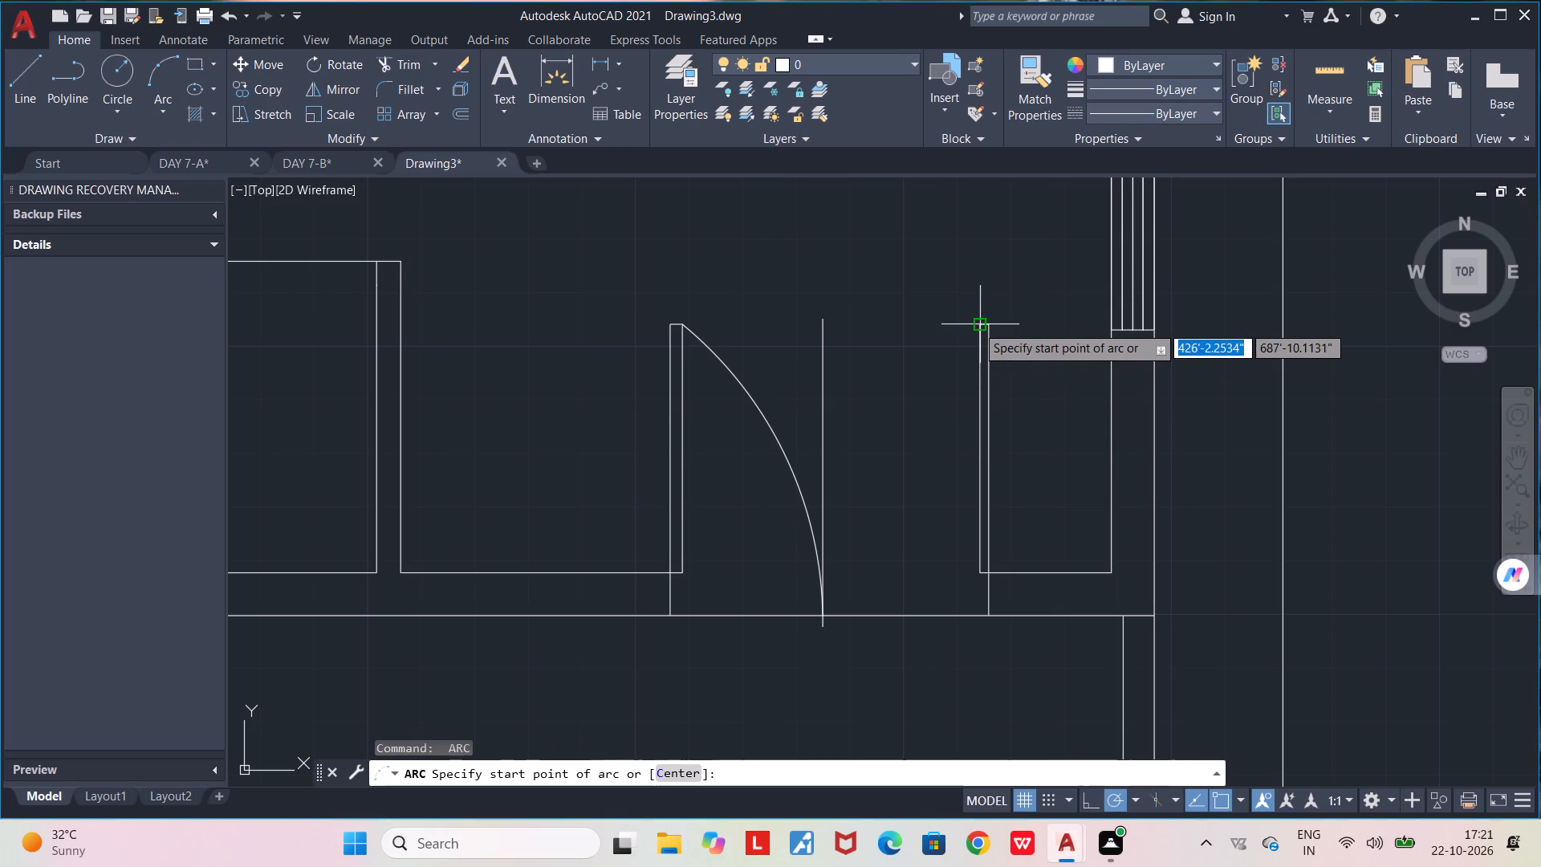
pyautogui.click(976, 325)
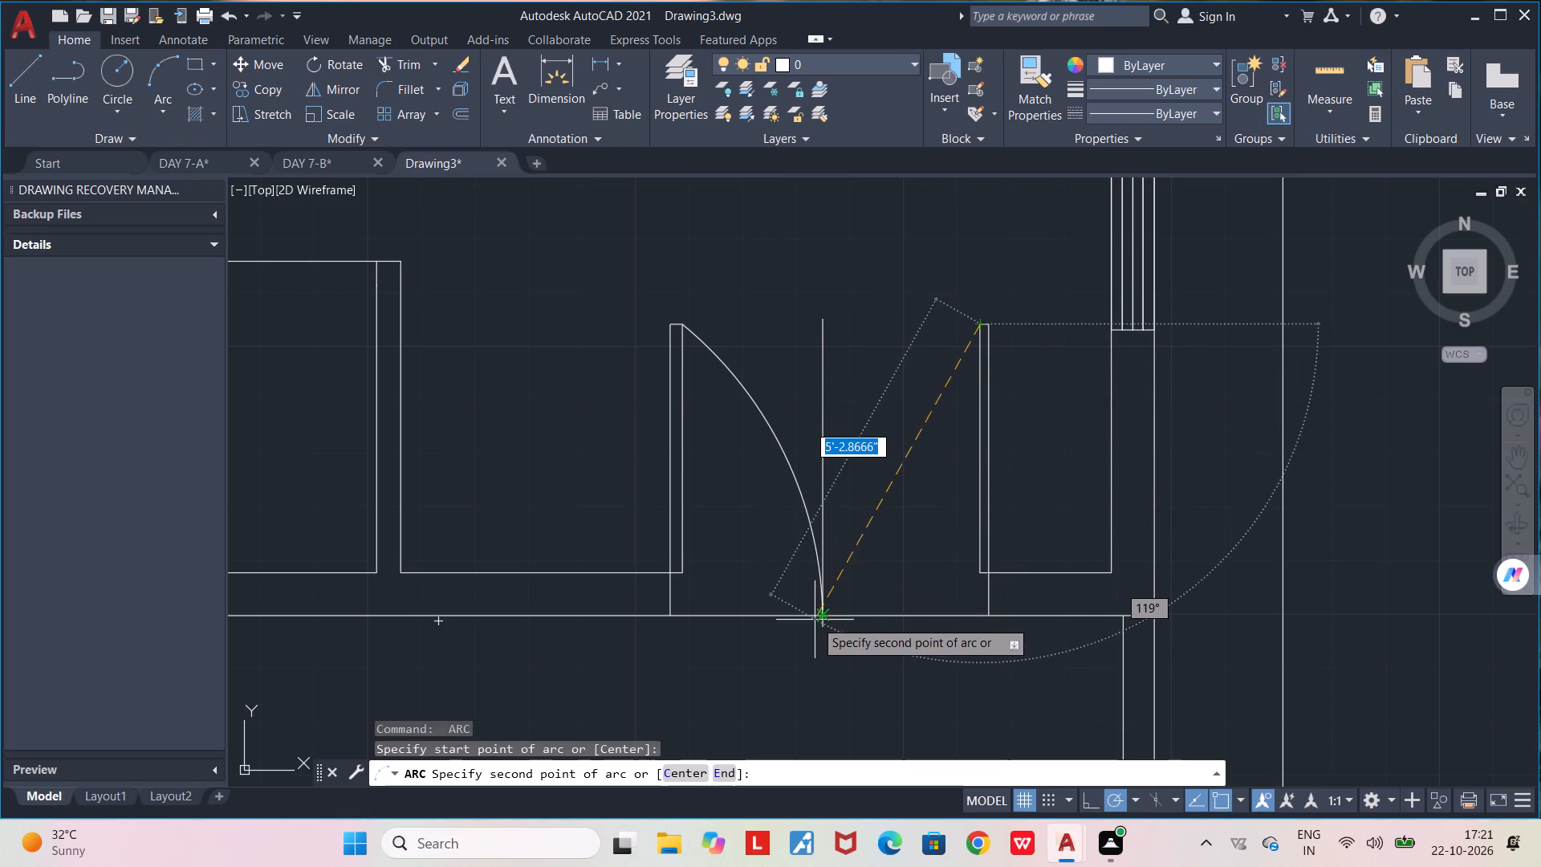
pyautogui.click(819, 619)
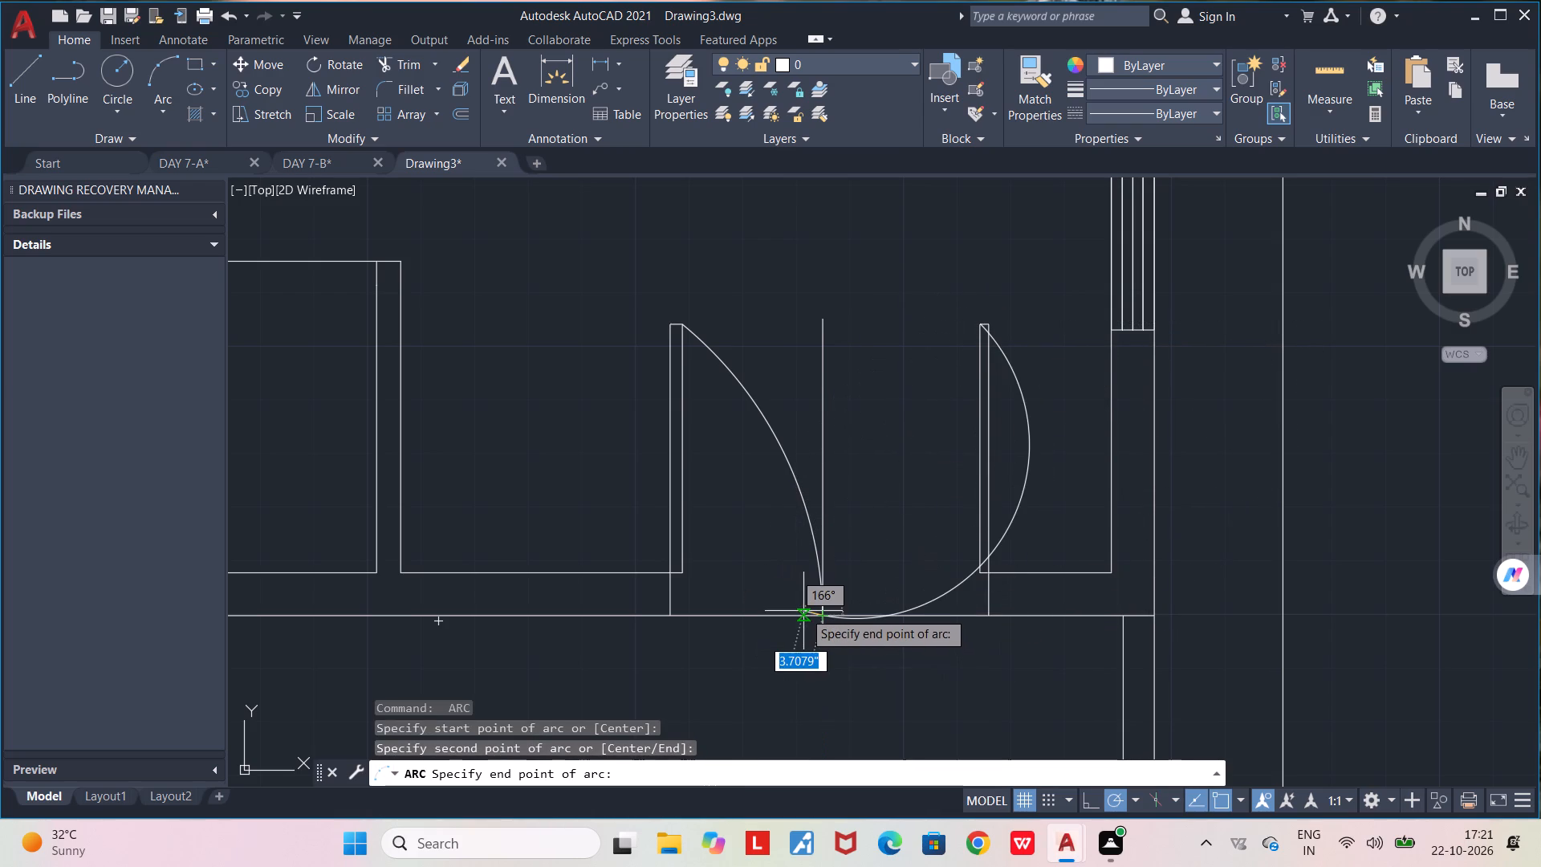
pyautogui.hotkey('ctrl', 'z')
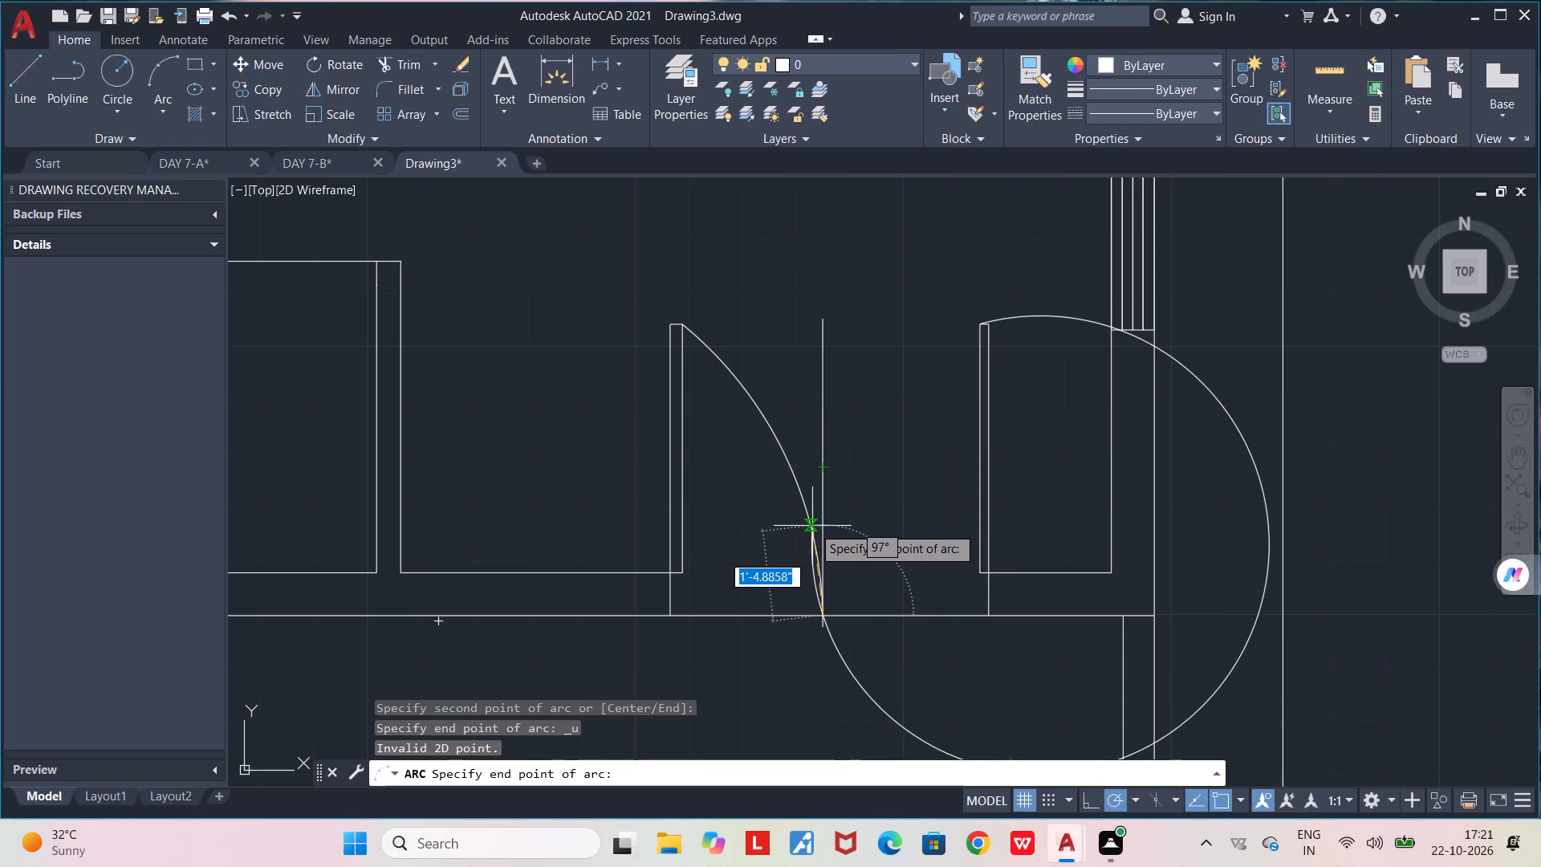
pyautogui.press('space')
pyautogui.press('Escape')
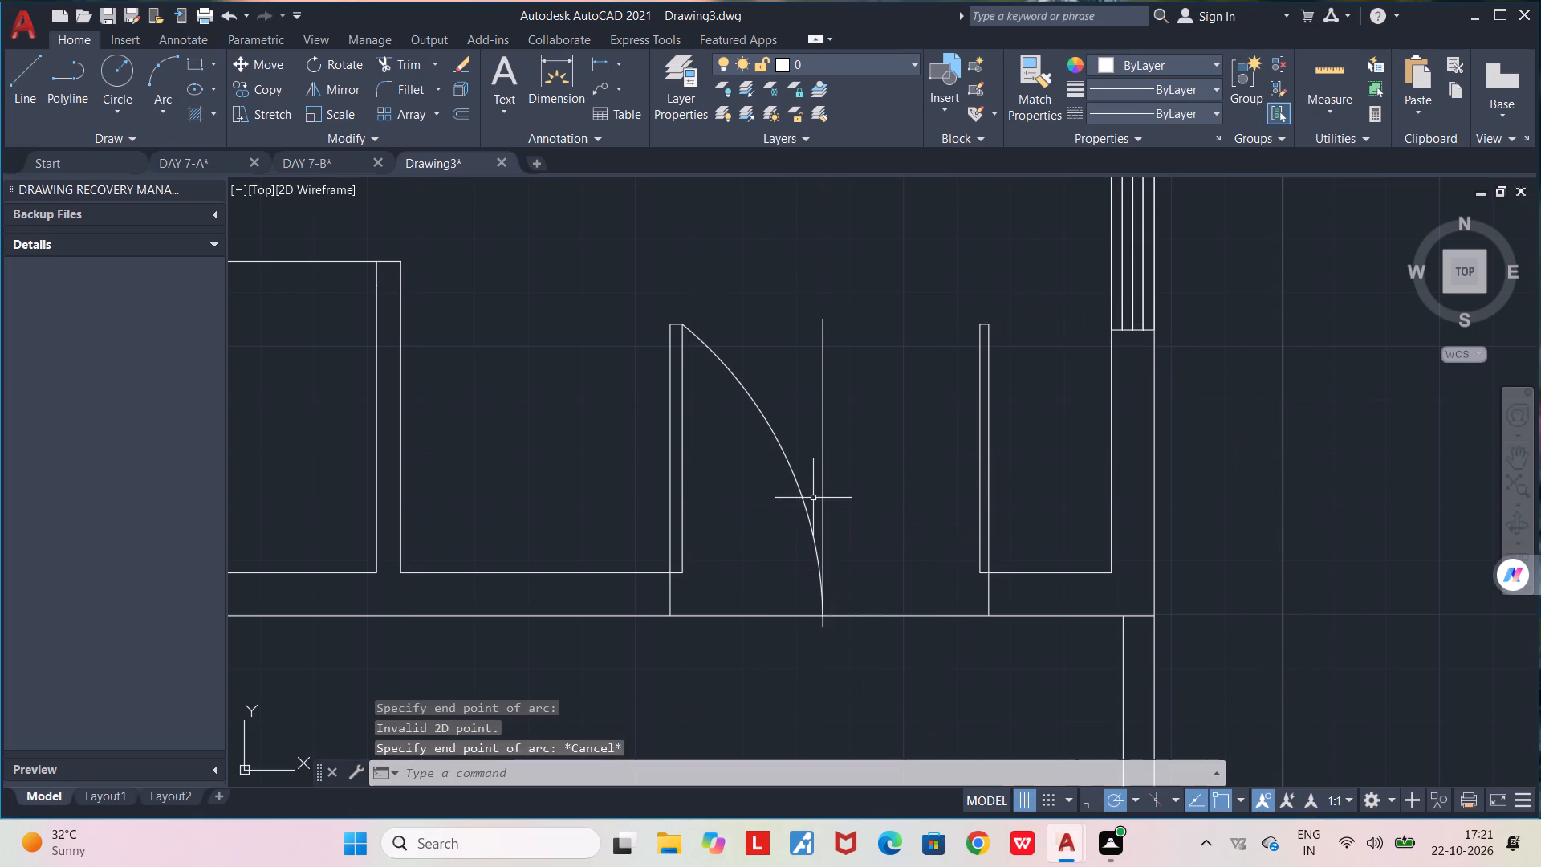
# Delete the swing arc between the west door leaf and the vertical guide line.
pyautogui.click(787, 456)
pyautogui.press('Delete')
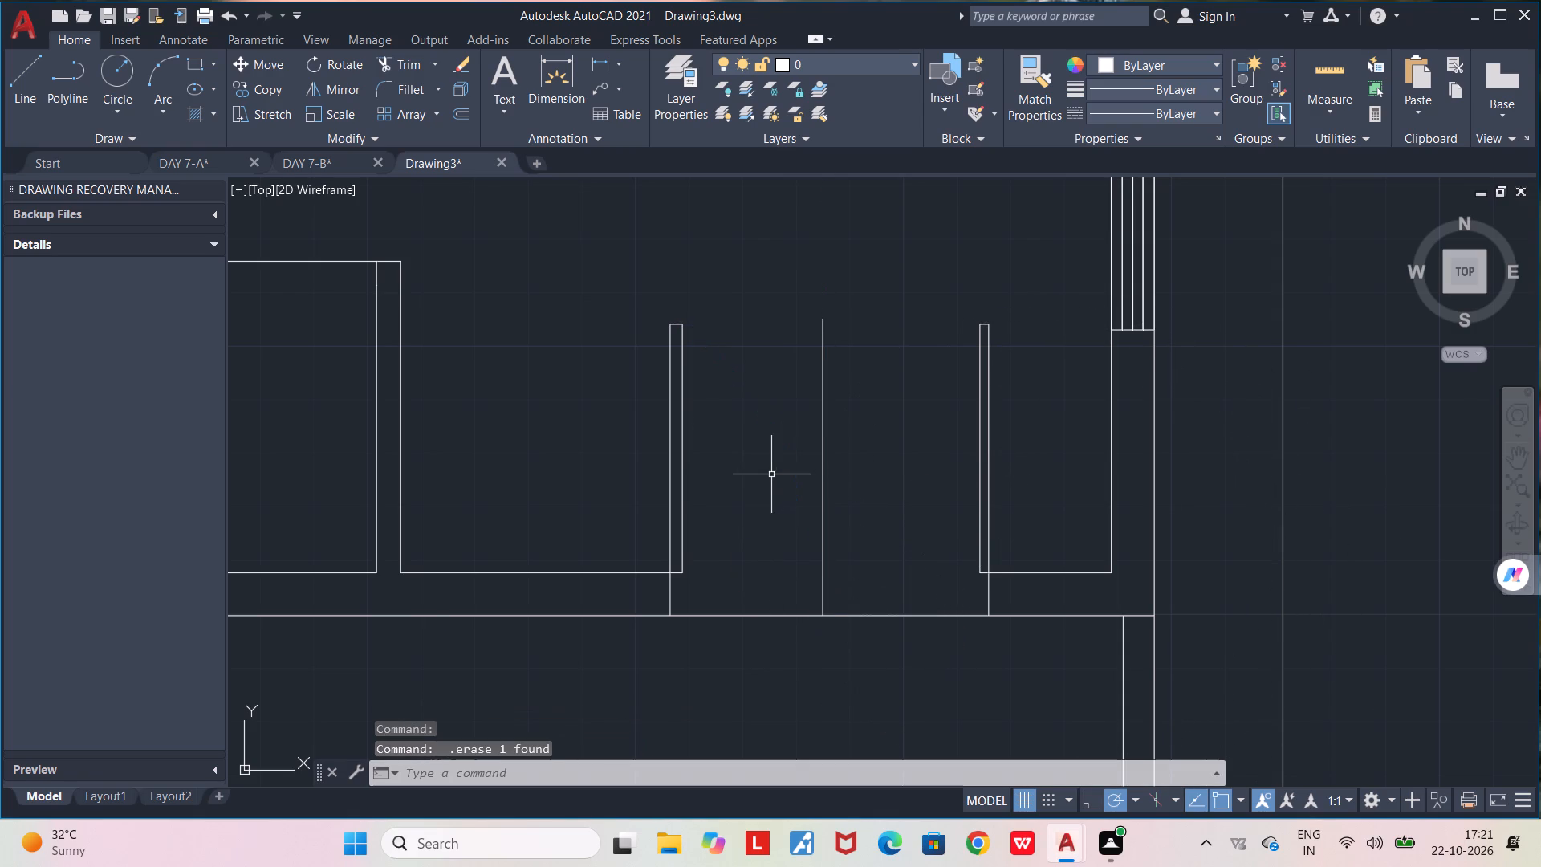
# Draw a horizontal cutting line from the west leaf's west edge across the guide line to just past the east leaf, below the leaf tops.
pyautogui.scroll(1, 689, 360)
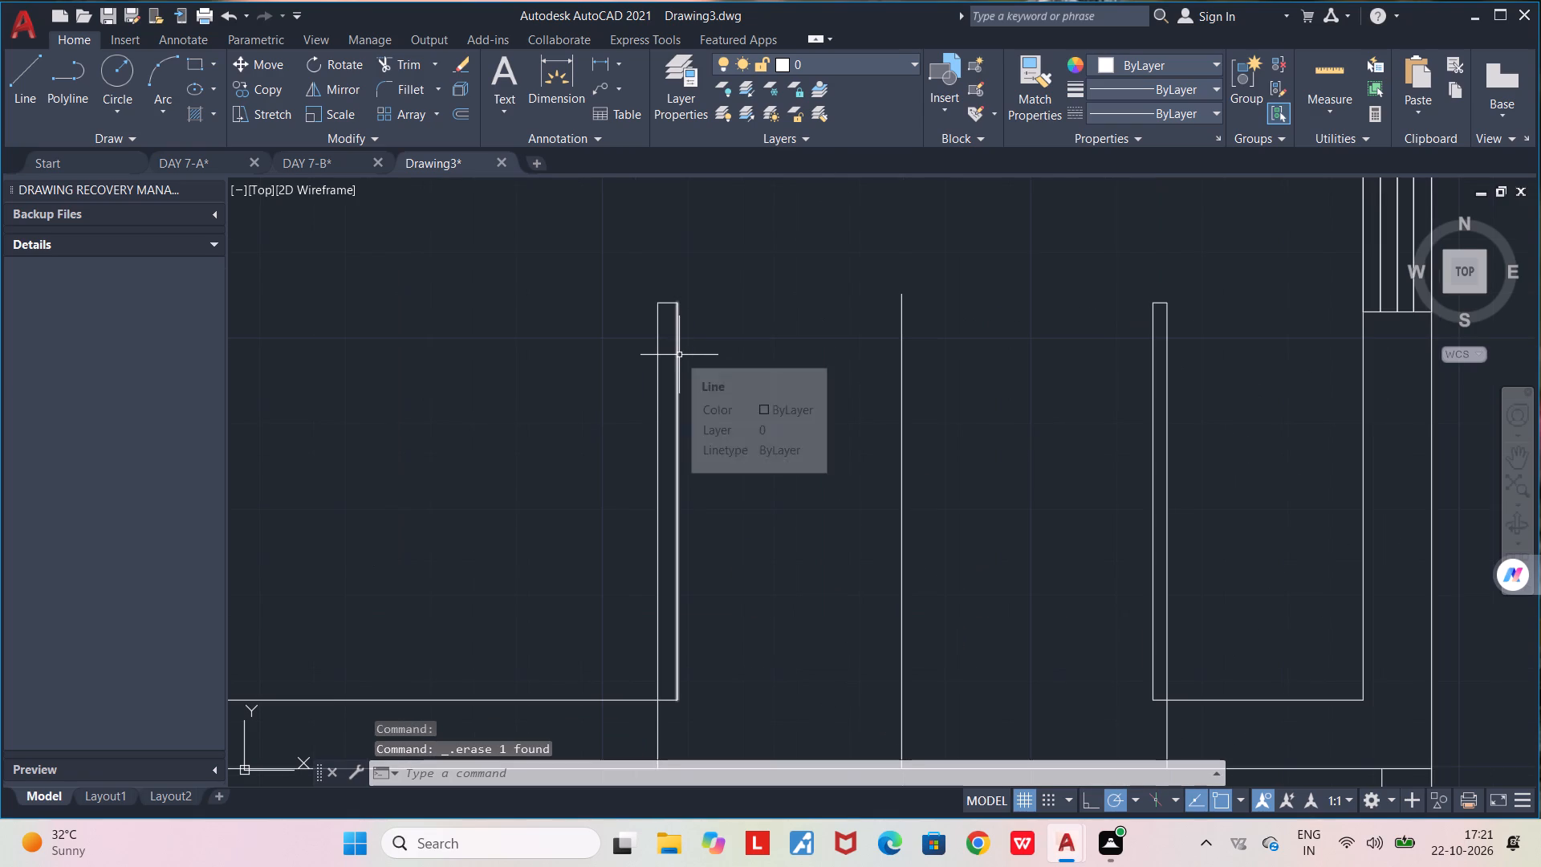
pyautogui.press('l')
pyautogui.press('Return')
pyautogui.click(656, 444)
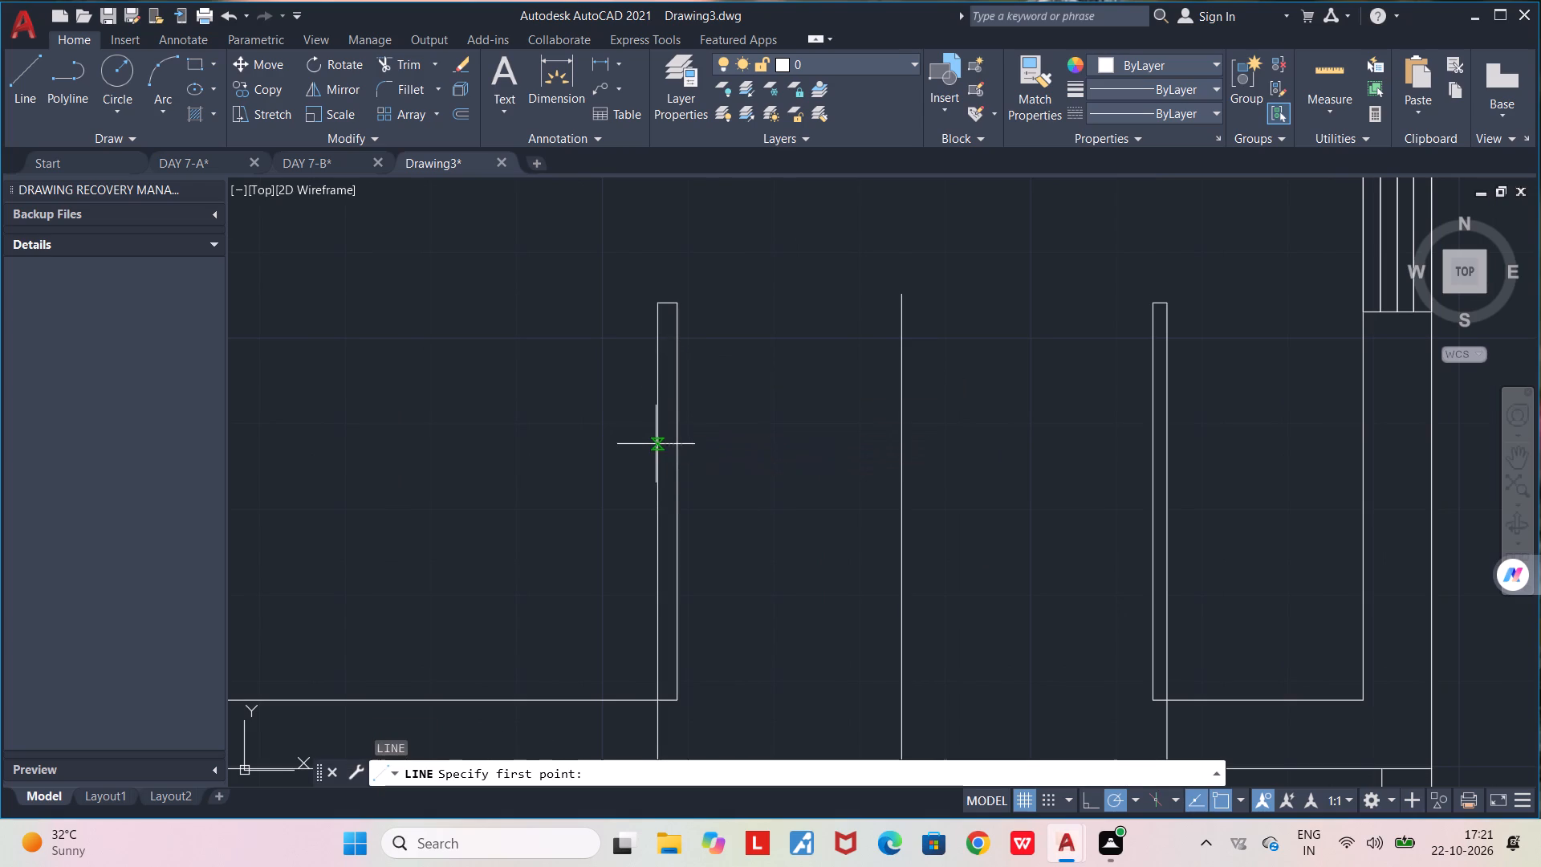
pyautogui.click(1203, 447)
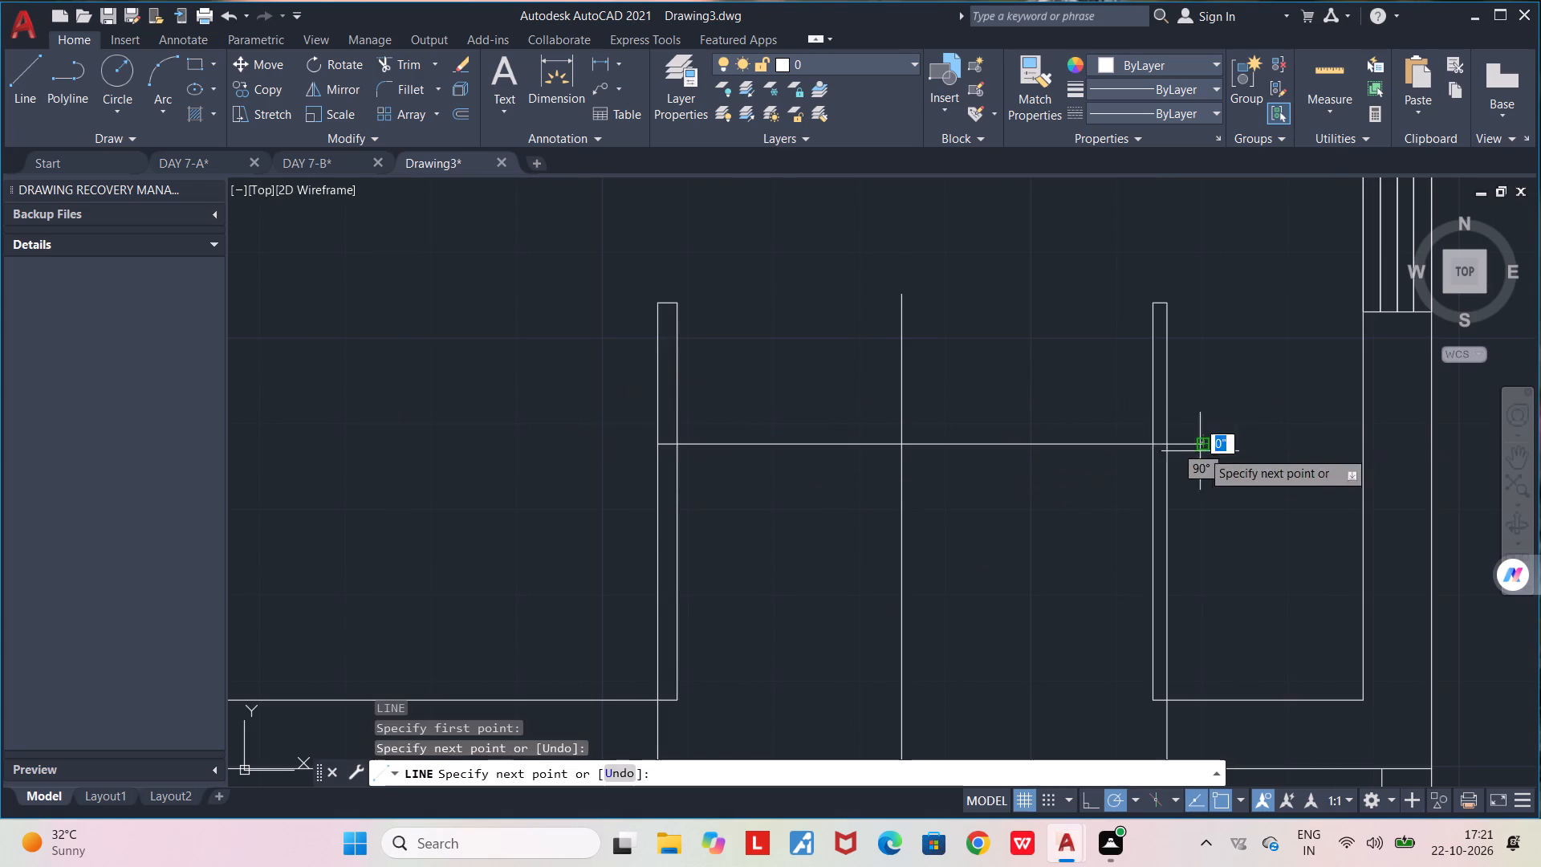
pyautogui.press('space')
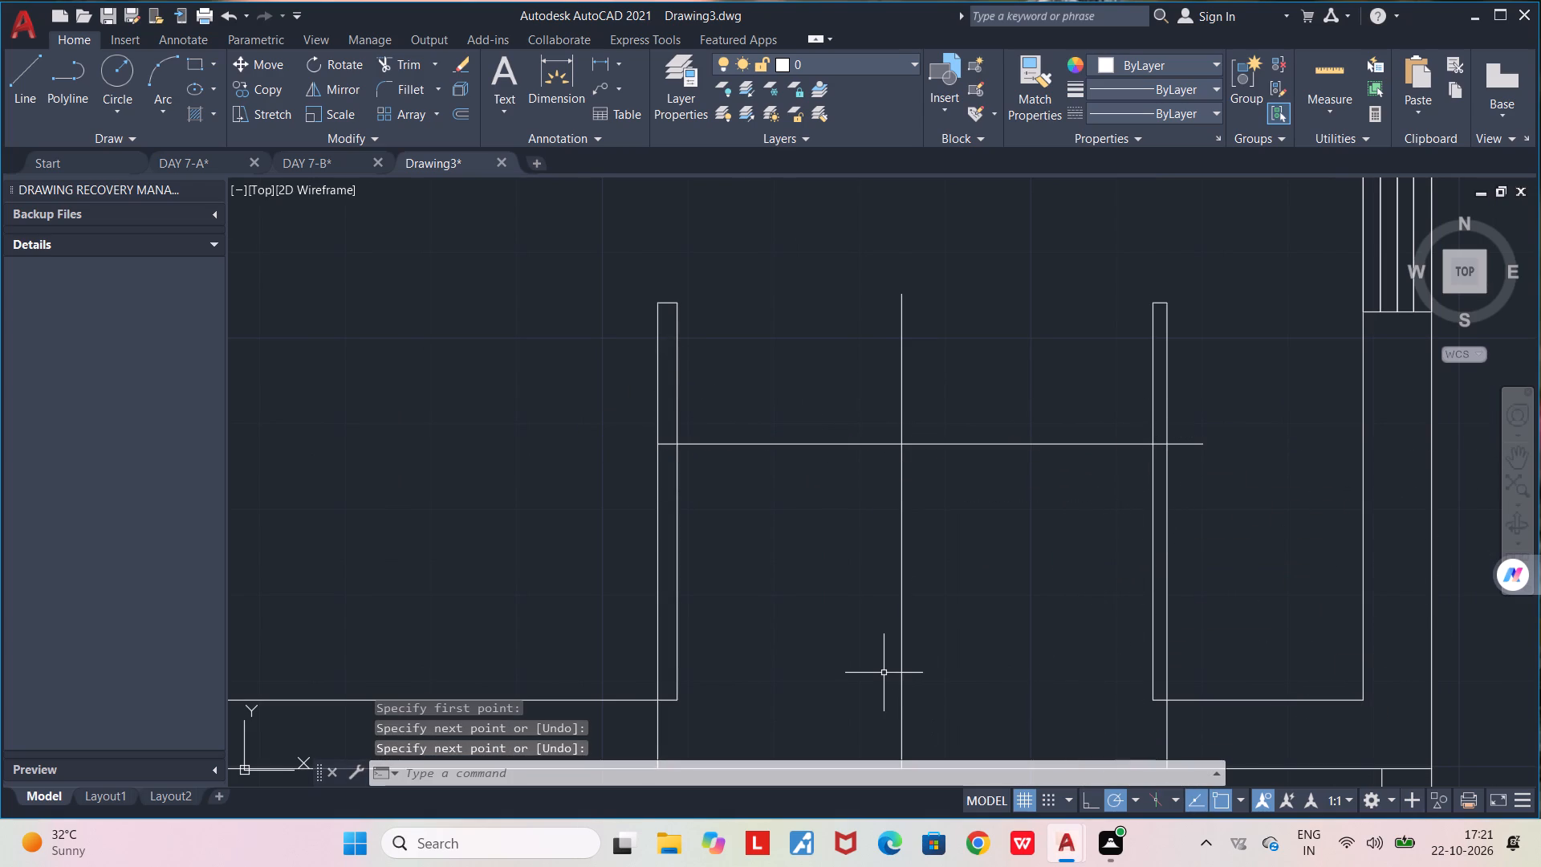
# Trim both leaves and the guide line north of the horizontal line, its east overhang, and its two spans between the leaves.
pyautogui.write('TR')
pyautogui.press('Return')
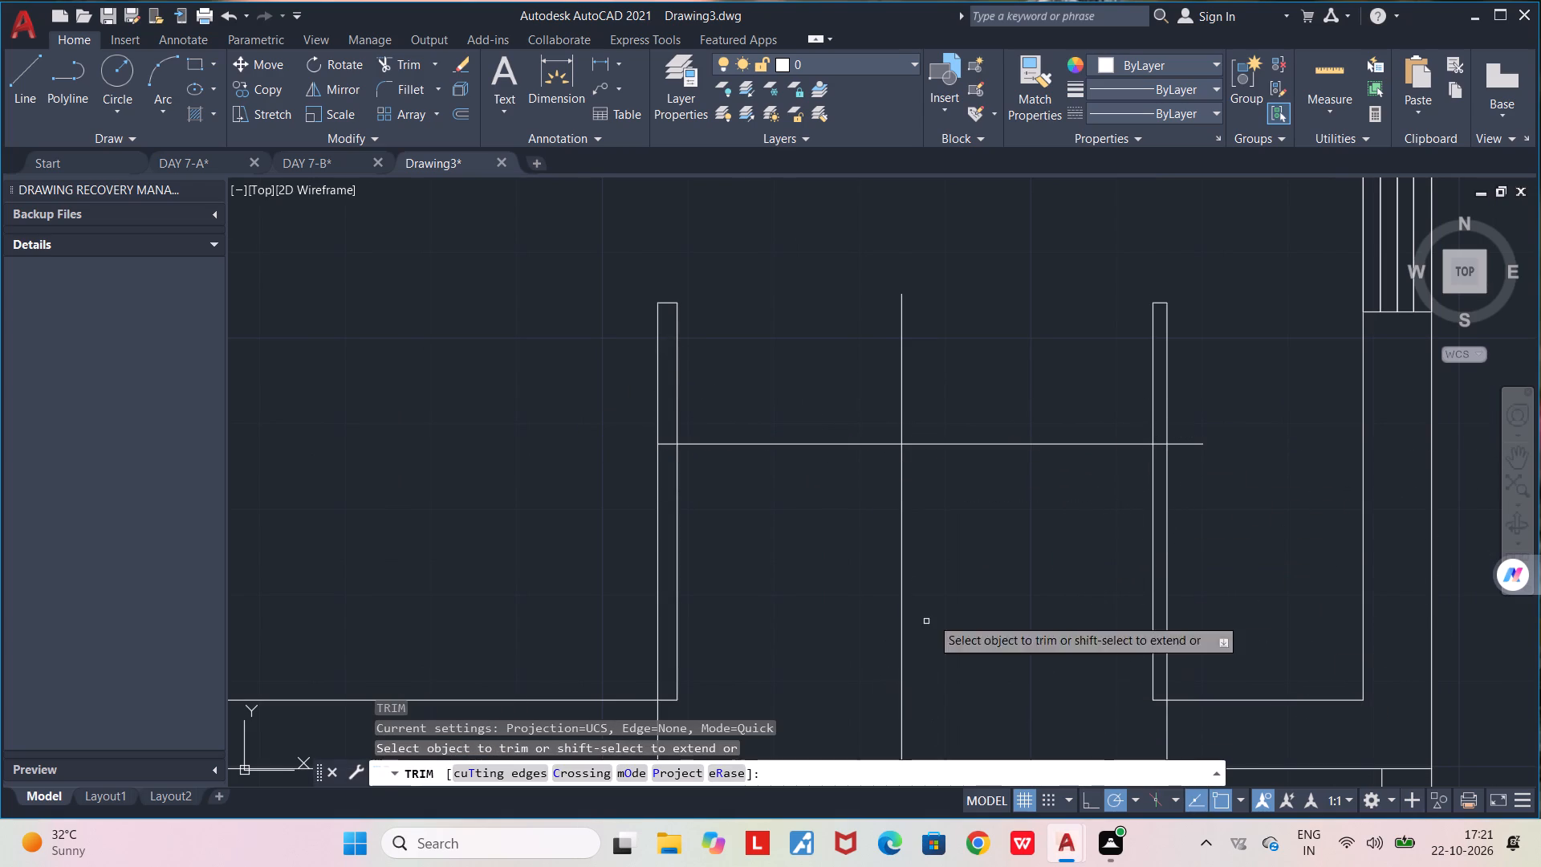
pyautogui.moveTo(1192, 458); pyautogui.dragTo(564, 364)
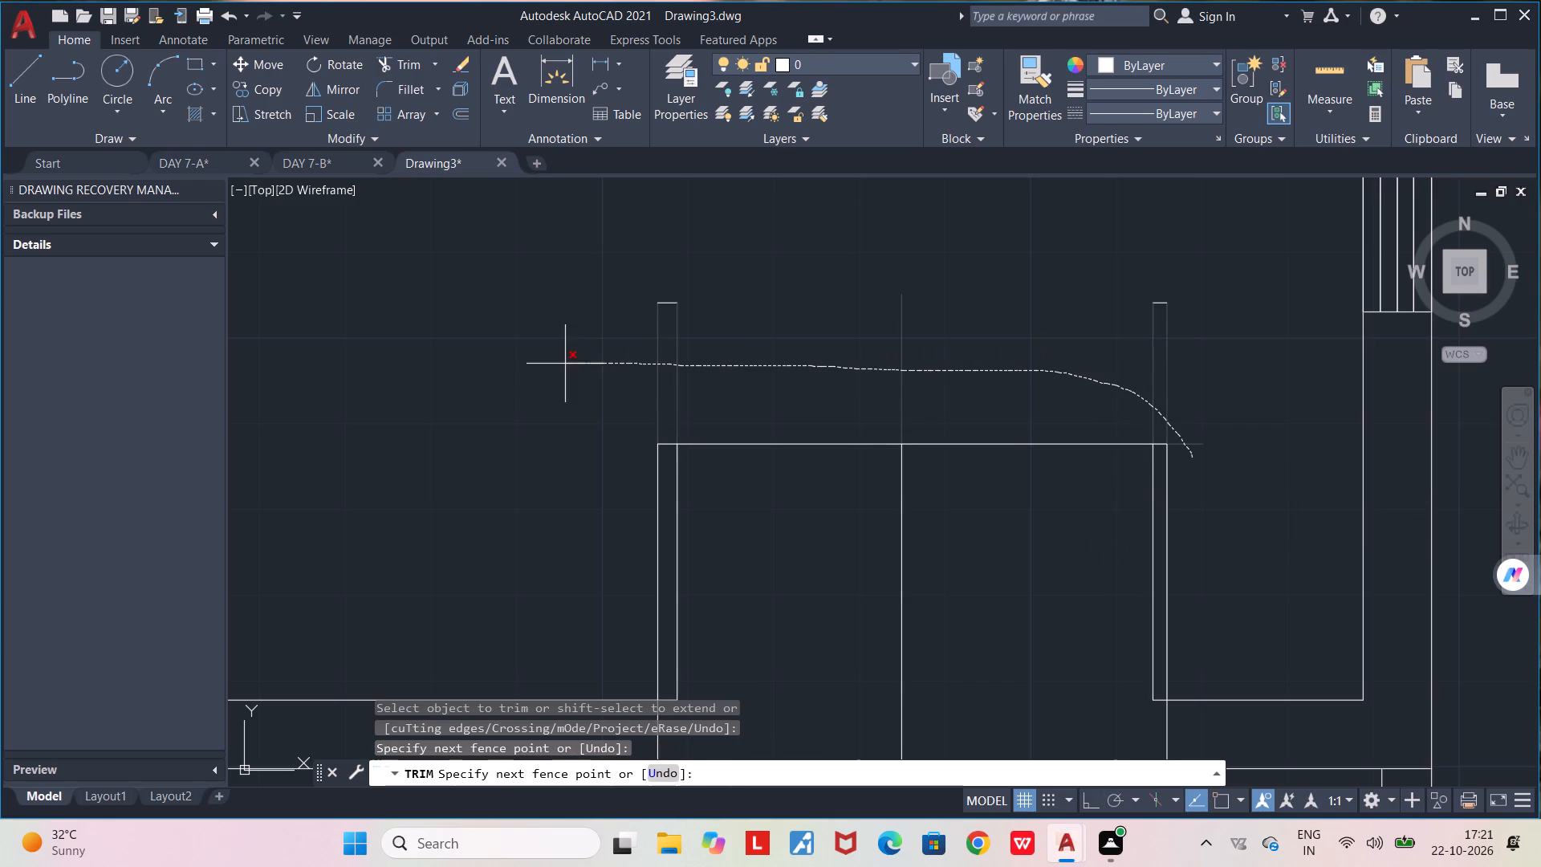
pyautogui.moveTo(564, 364); pyautogui.dragTo(1141, 307)
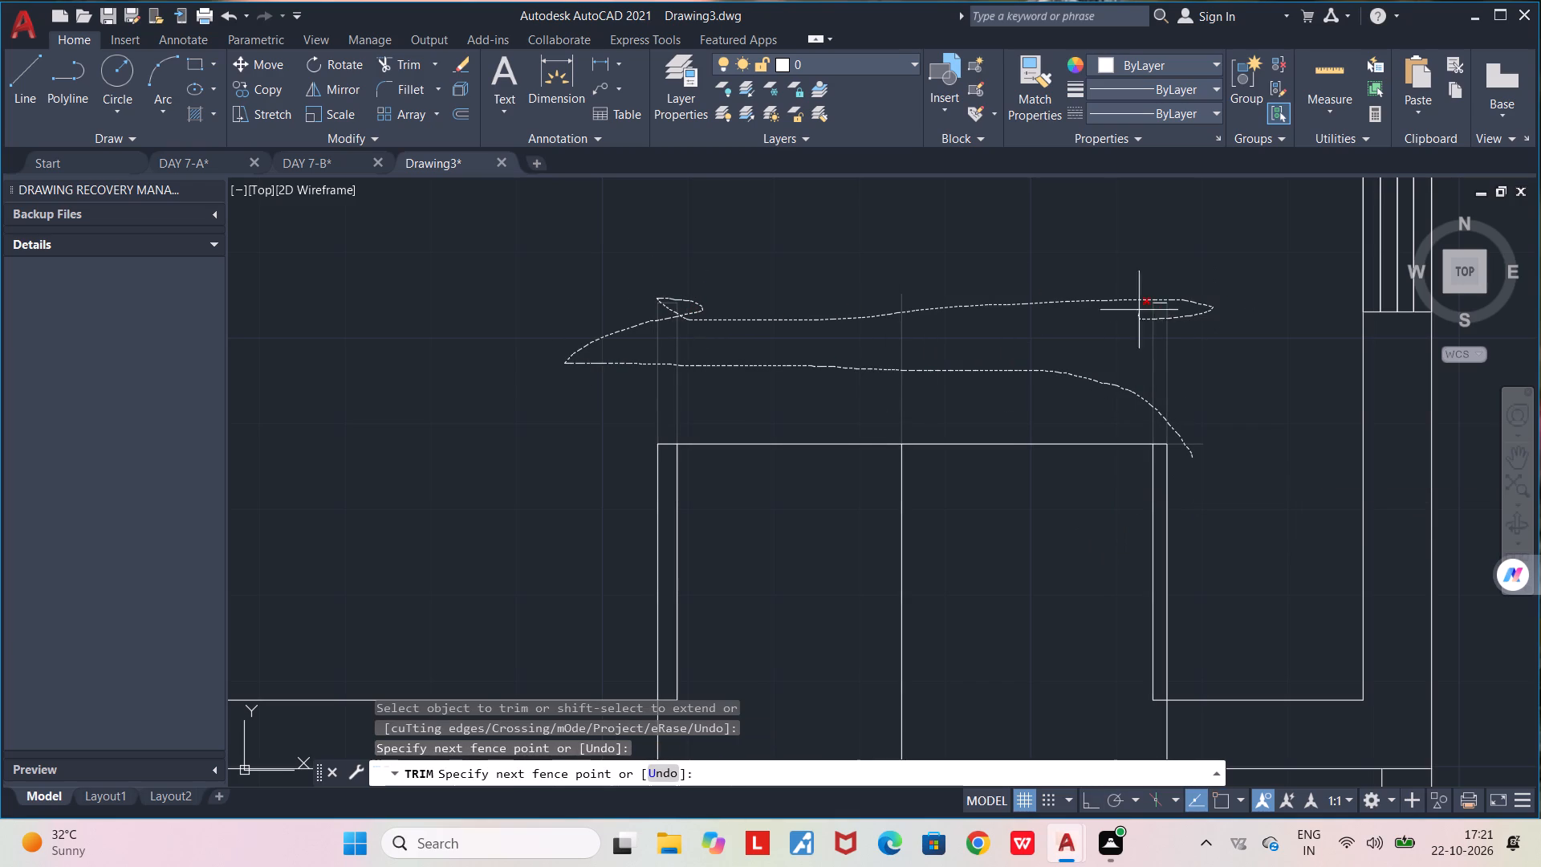
pyautogui.moveTo(1141, 307); pyautogui.dragTo(1152, 334)
pyautogui.scroll(-2, 1152, 336)
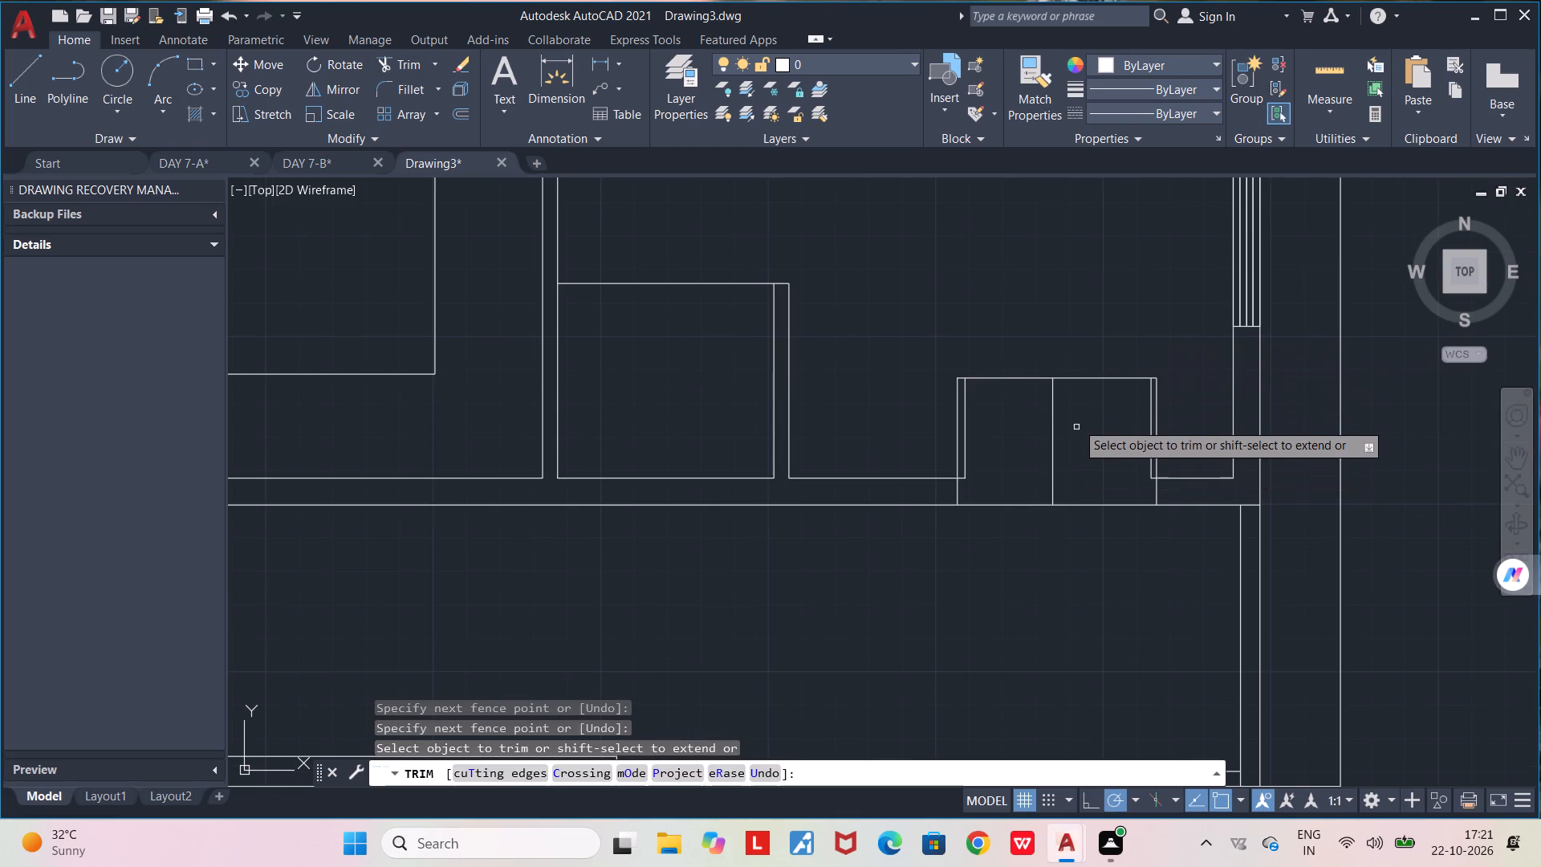
pyautogui.click(1085, 379)
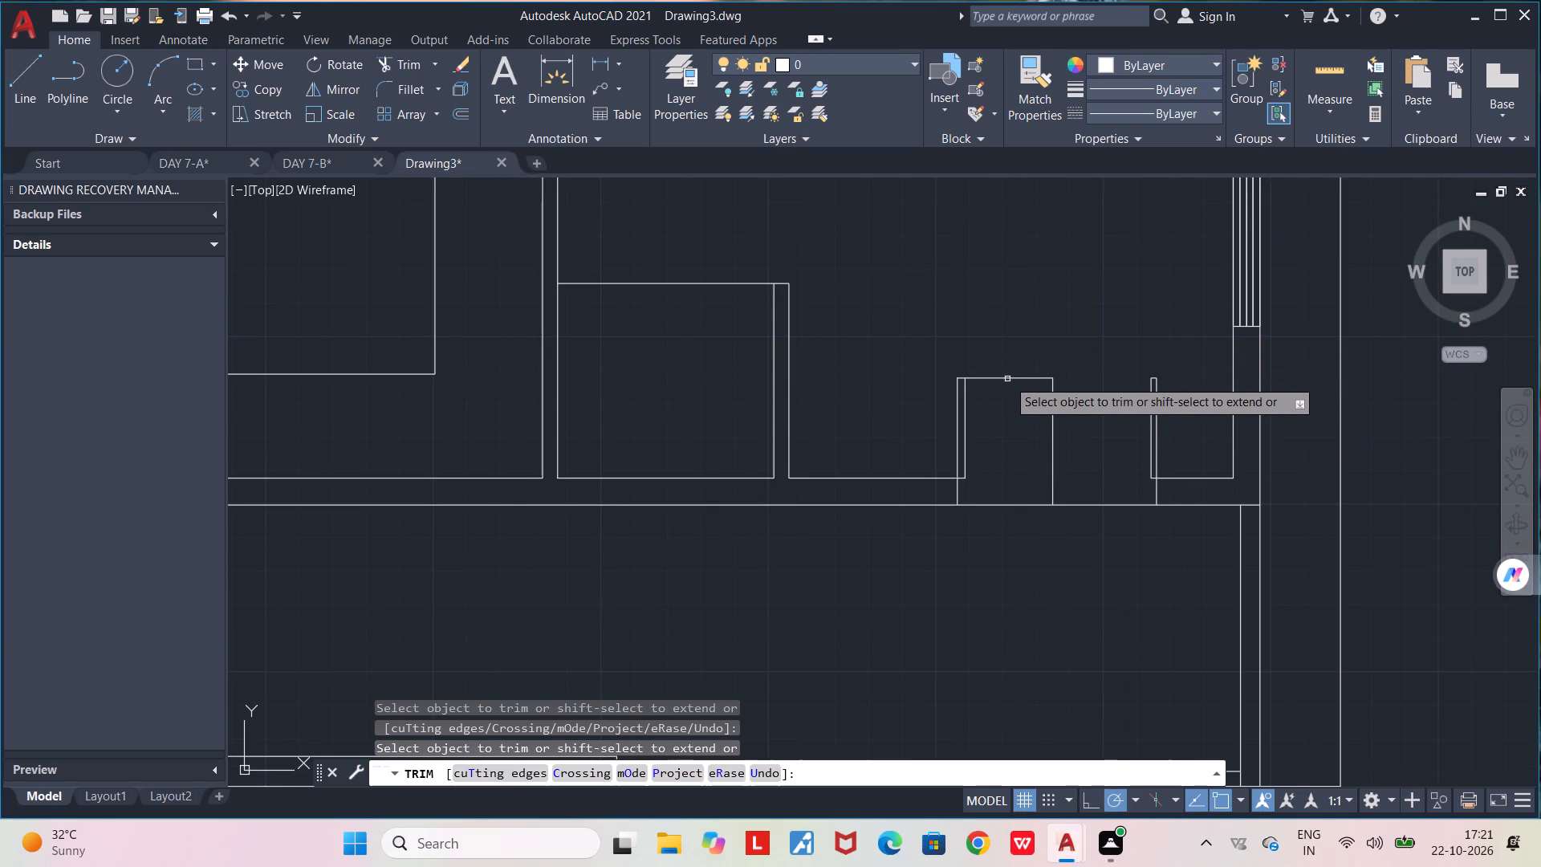
pyautogui.click(1007, 379)
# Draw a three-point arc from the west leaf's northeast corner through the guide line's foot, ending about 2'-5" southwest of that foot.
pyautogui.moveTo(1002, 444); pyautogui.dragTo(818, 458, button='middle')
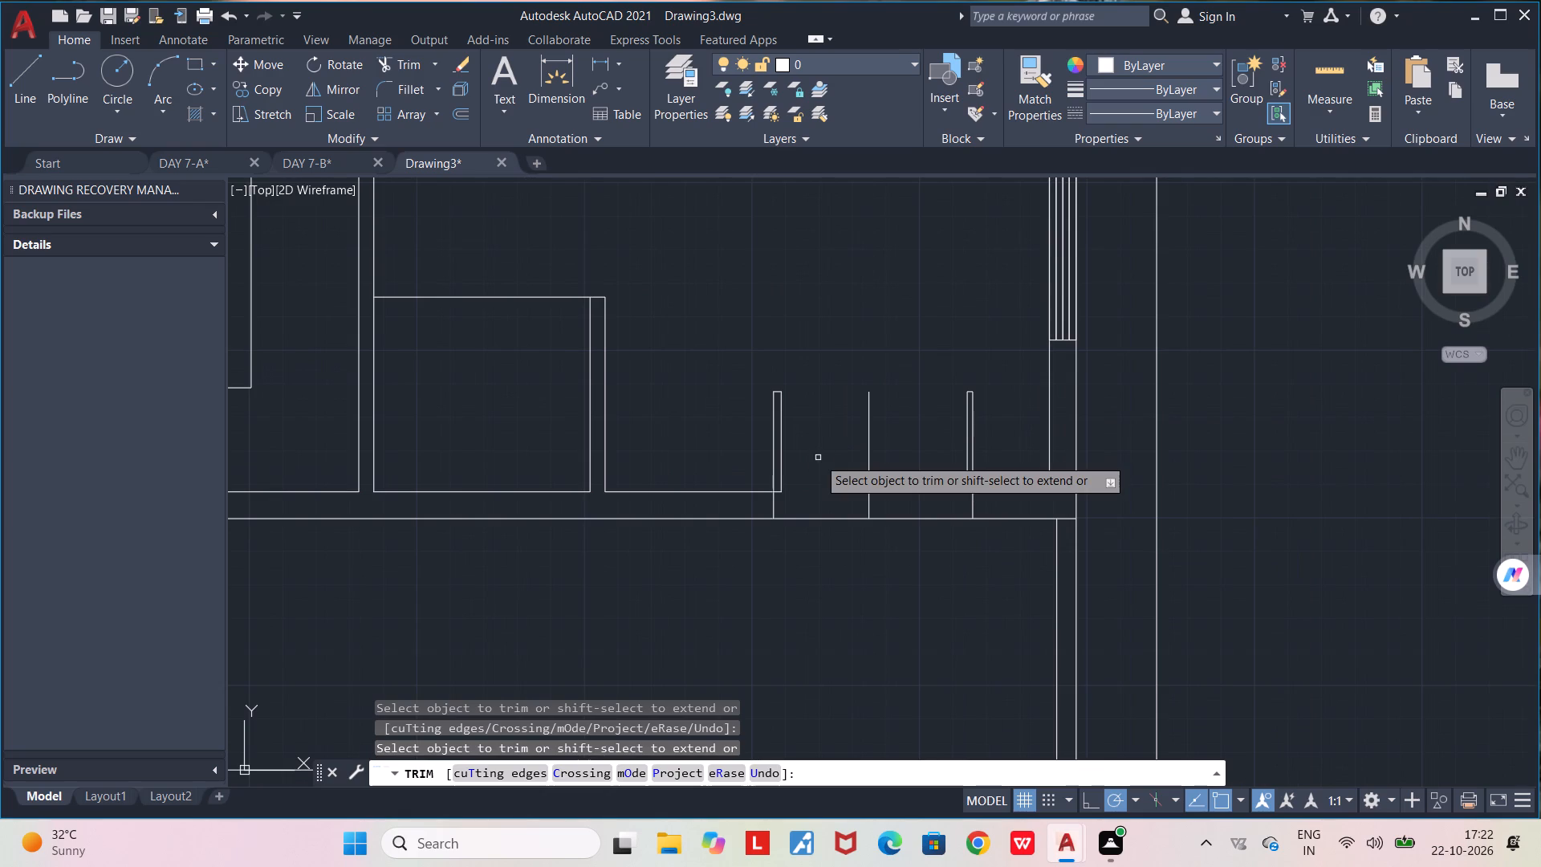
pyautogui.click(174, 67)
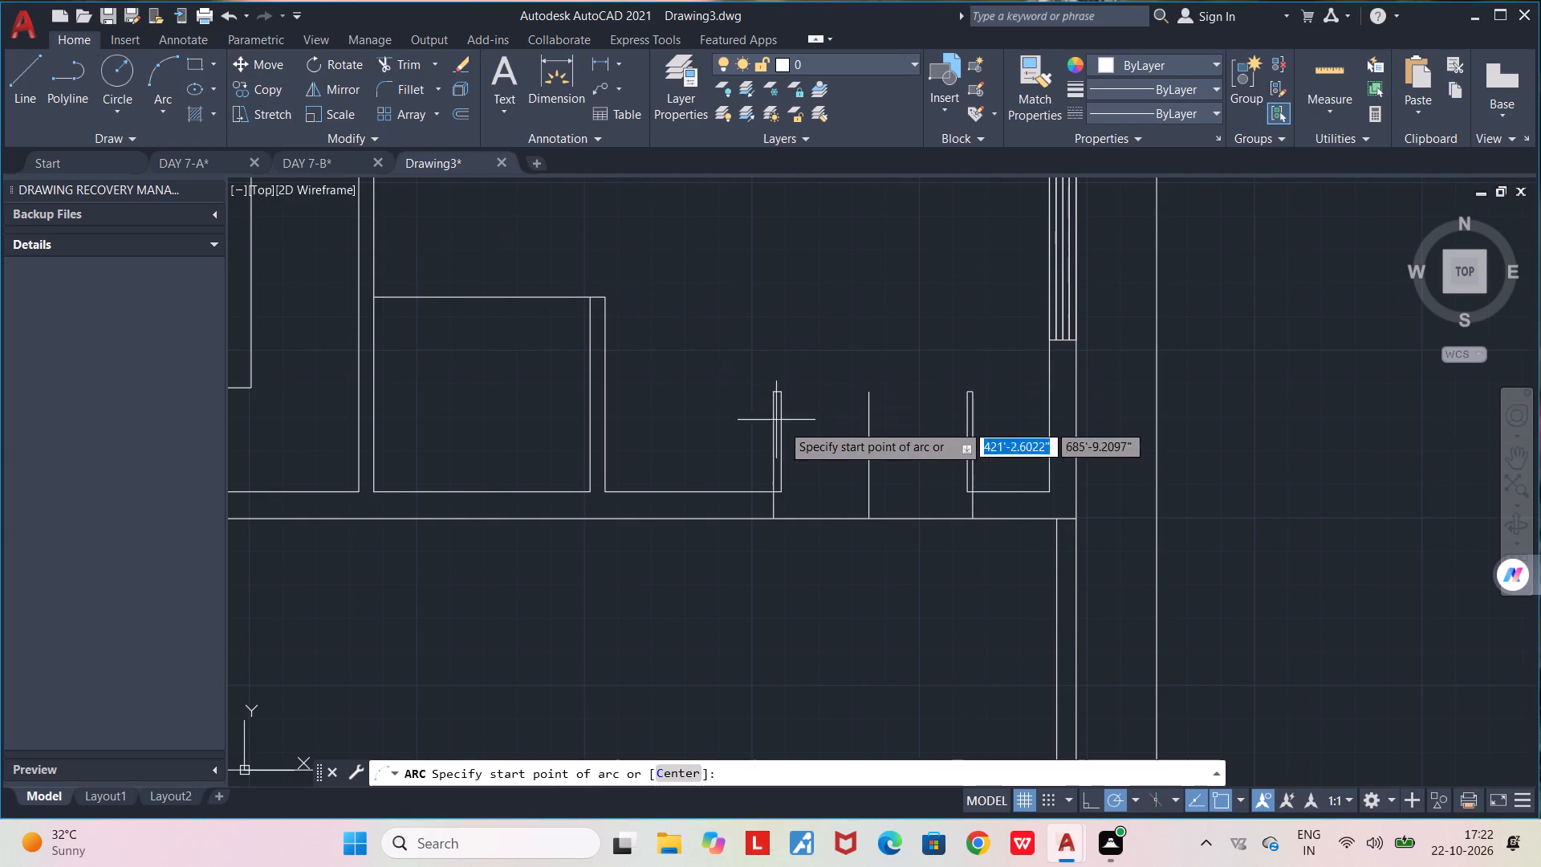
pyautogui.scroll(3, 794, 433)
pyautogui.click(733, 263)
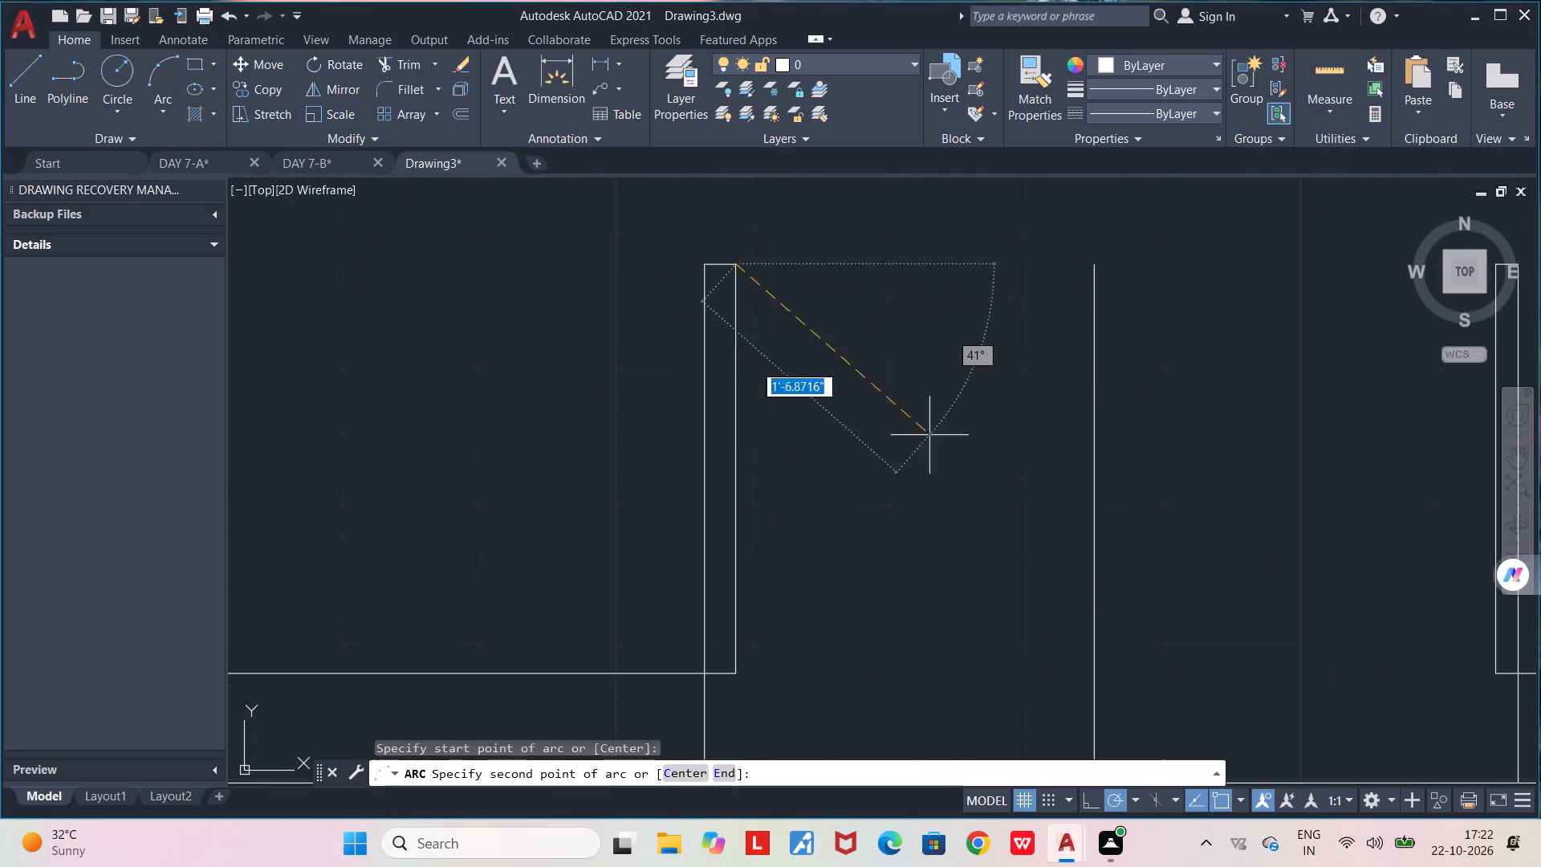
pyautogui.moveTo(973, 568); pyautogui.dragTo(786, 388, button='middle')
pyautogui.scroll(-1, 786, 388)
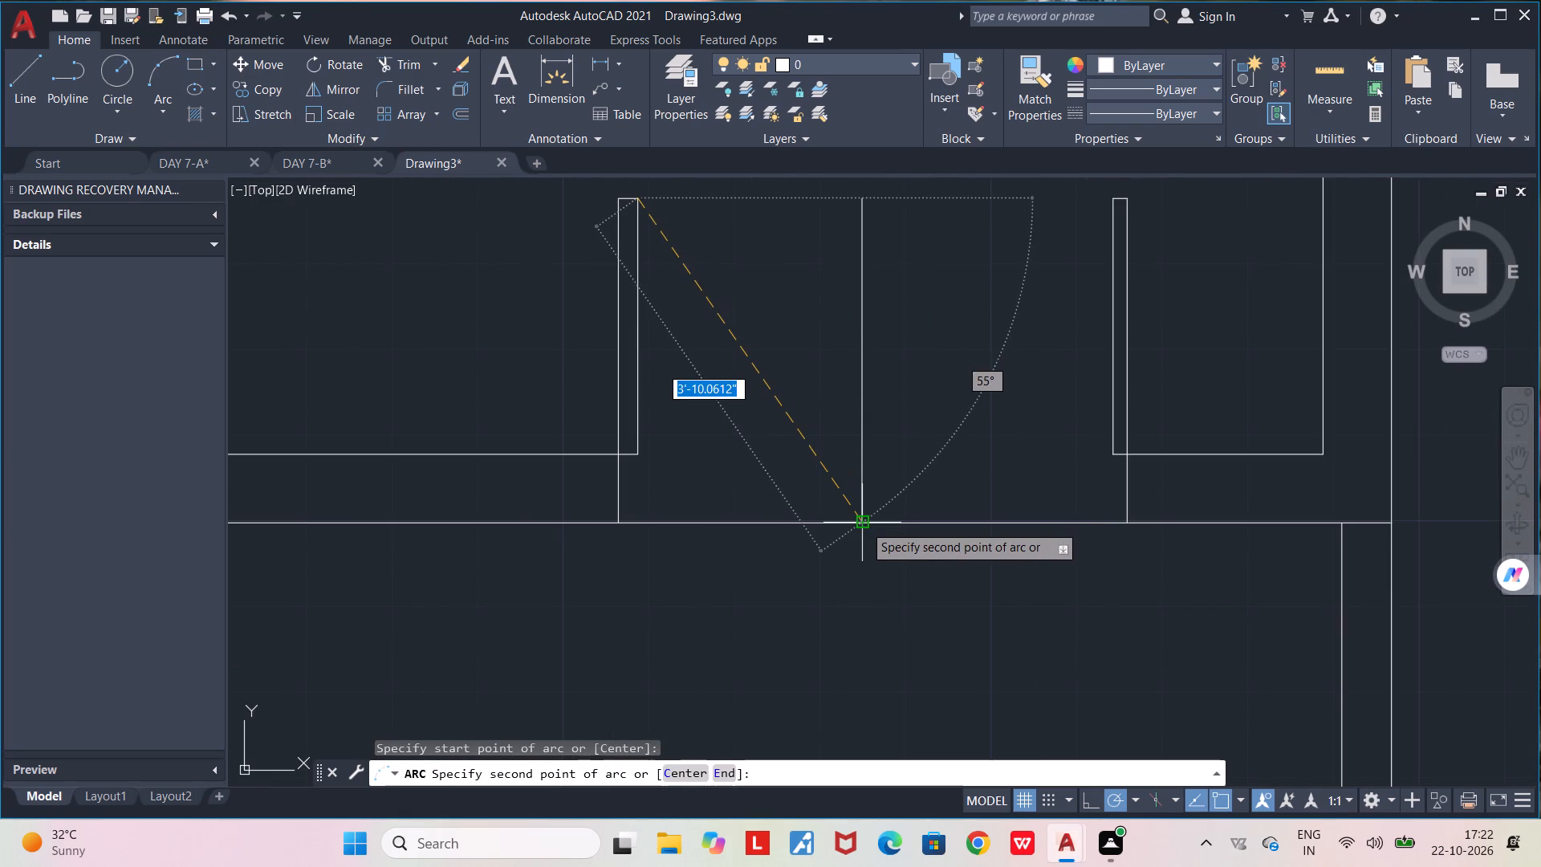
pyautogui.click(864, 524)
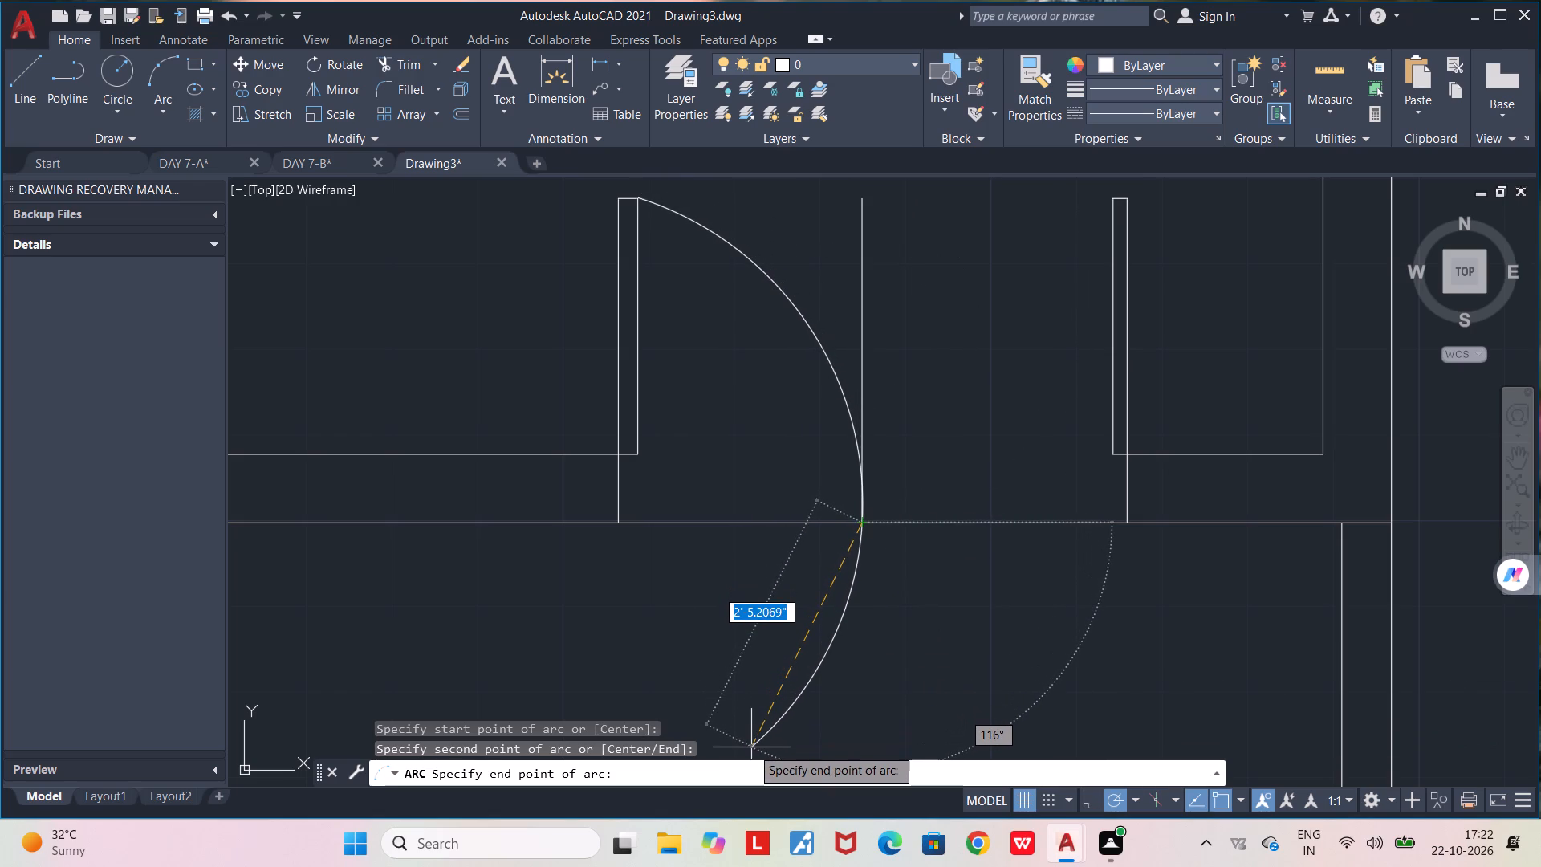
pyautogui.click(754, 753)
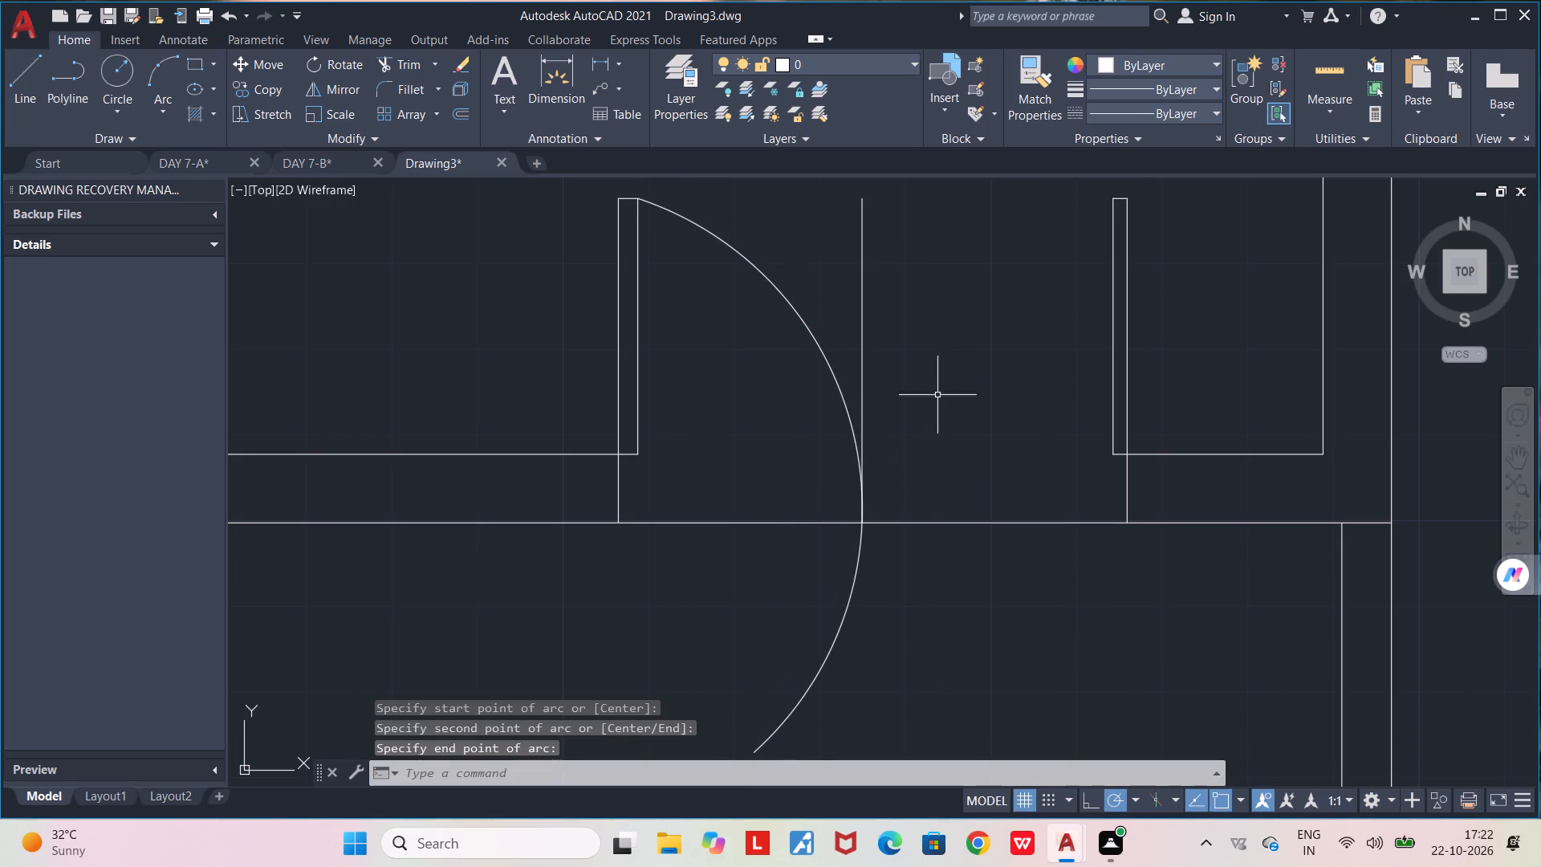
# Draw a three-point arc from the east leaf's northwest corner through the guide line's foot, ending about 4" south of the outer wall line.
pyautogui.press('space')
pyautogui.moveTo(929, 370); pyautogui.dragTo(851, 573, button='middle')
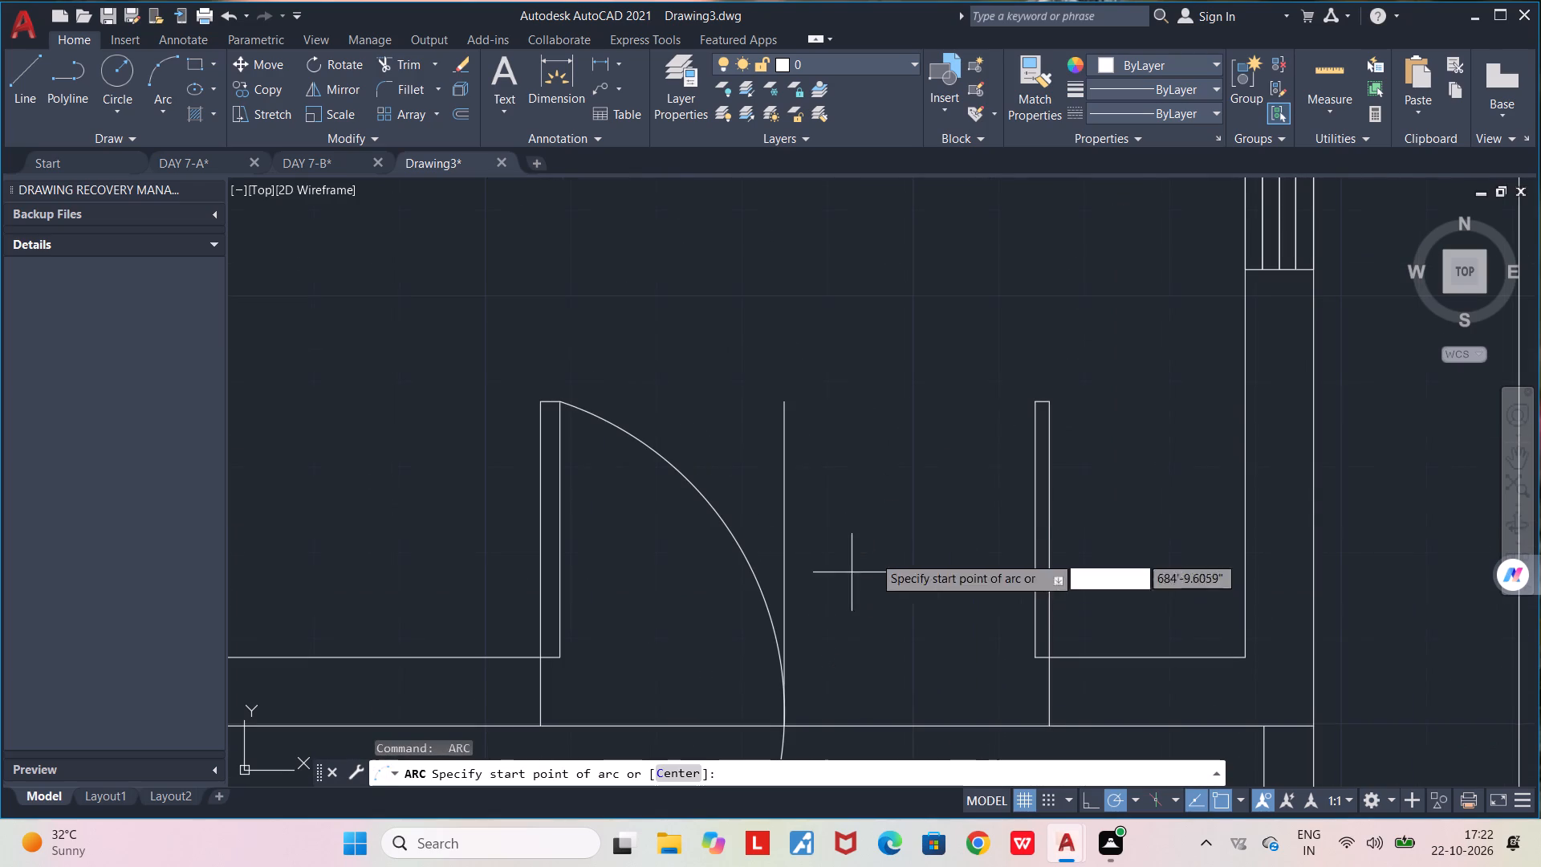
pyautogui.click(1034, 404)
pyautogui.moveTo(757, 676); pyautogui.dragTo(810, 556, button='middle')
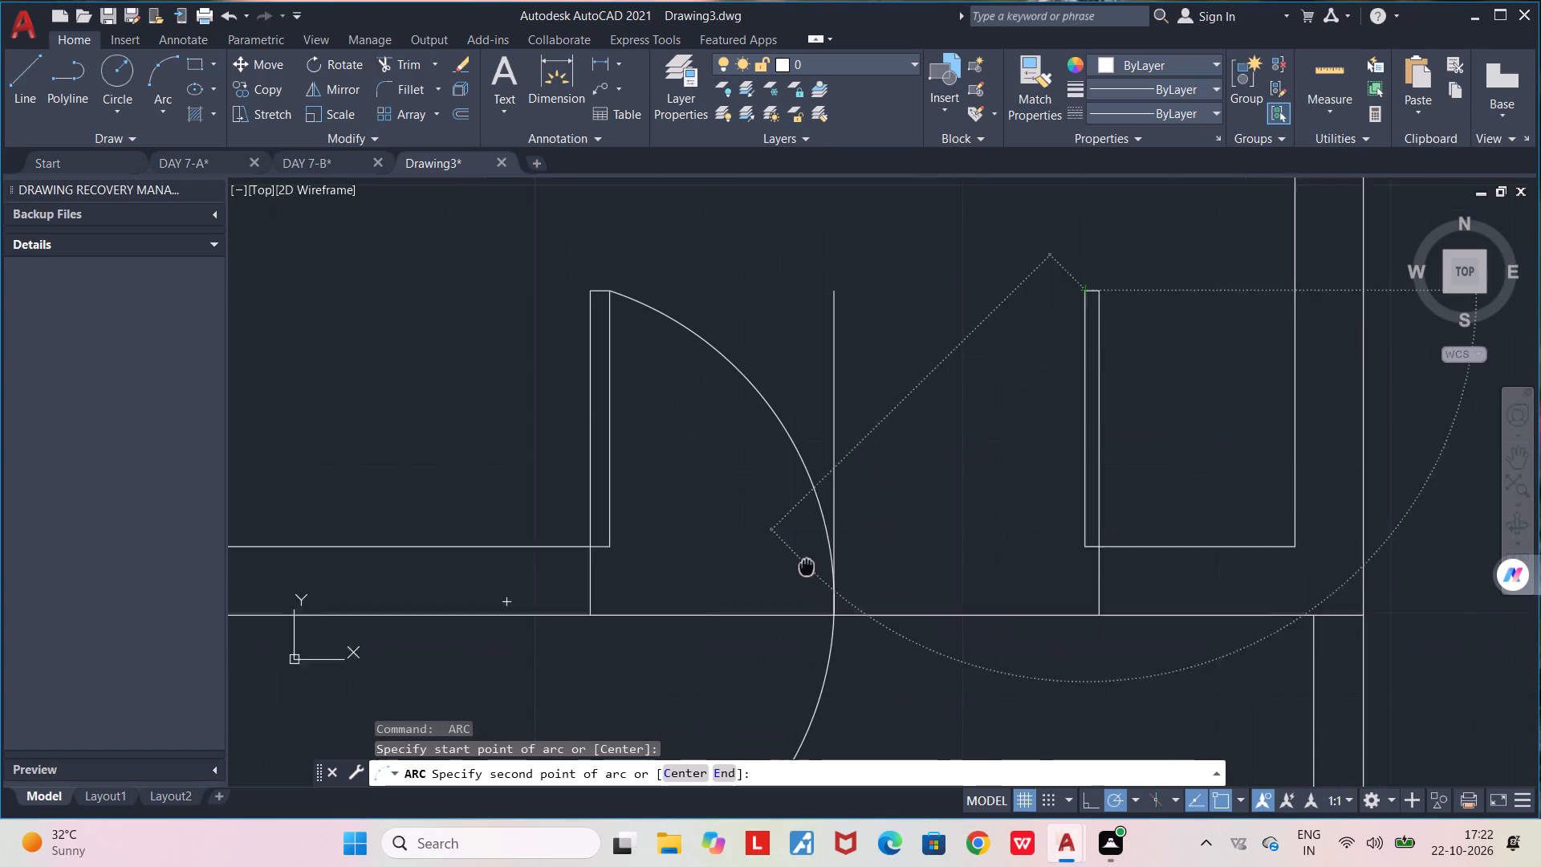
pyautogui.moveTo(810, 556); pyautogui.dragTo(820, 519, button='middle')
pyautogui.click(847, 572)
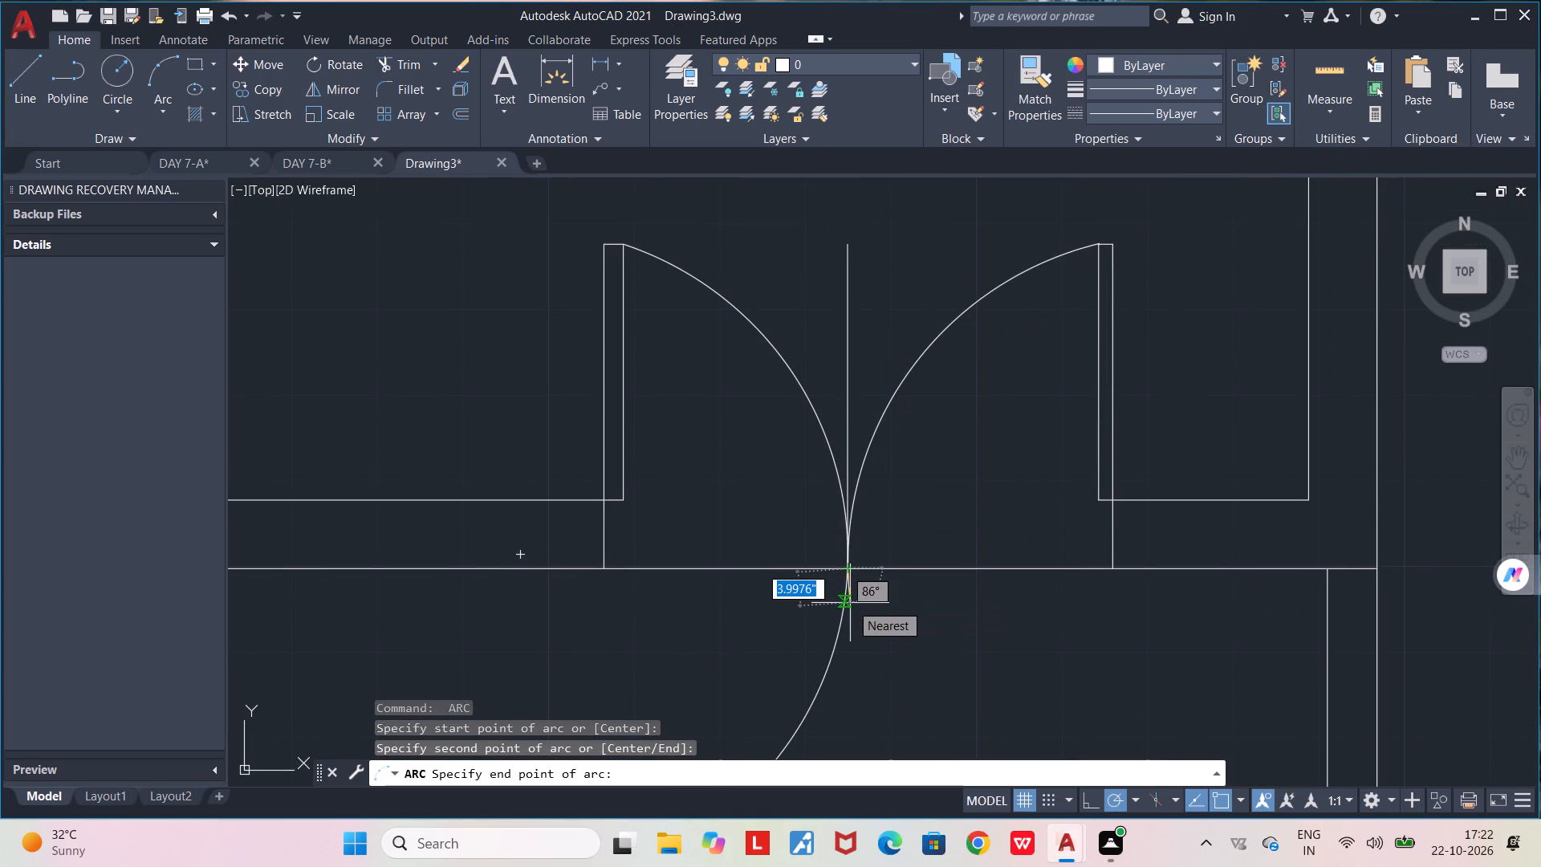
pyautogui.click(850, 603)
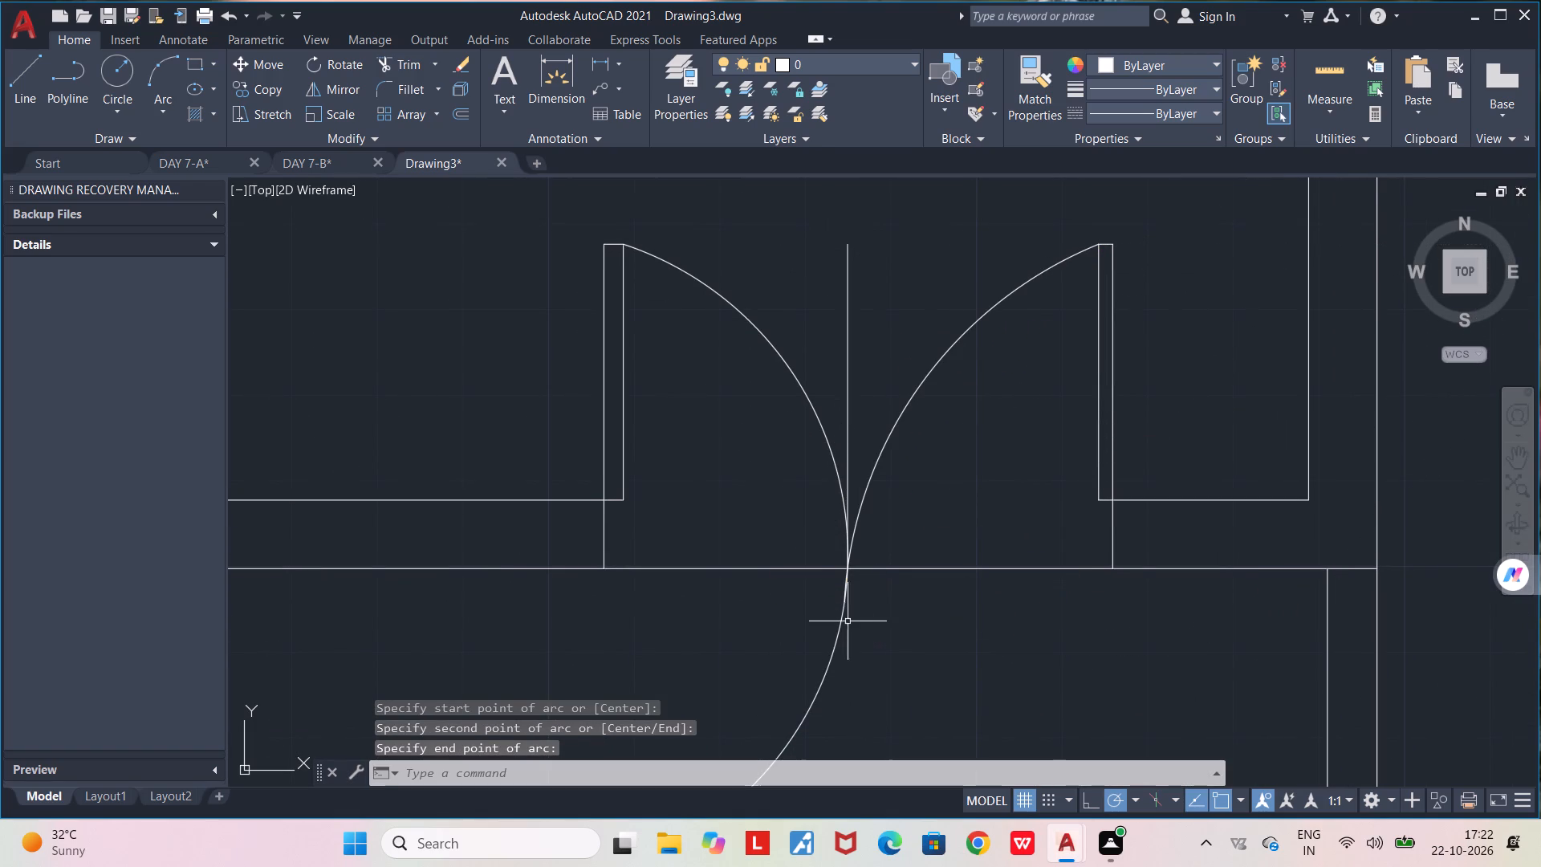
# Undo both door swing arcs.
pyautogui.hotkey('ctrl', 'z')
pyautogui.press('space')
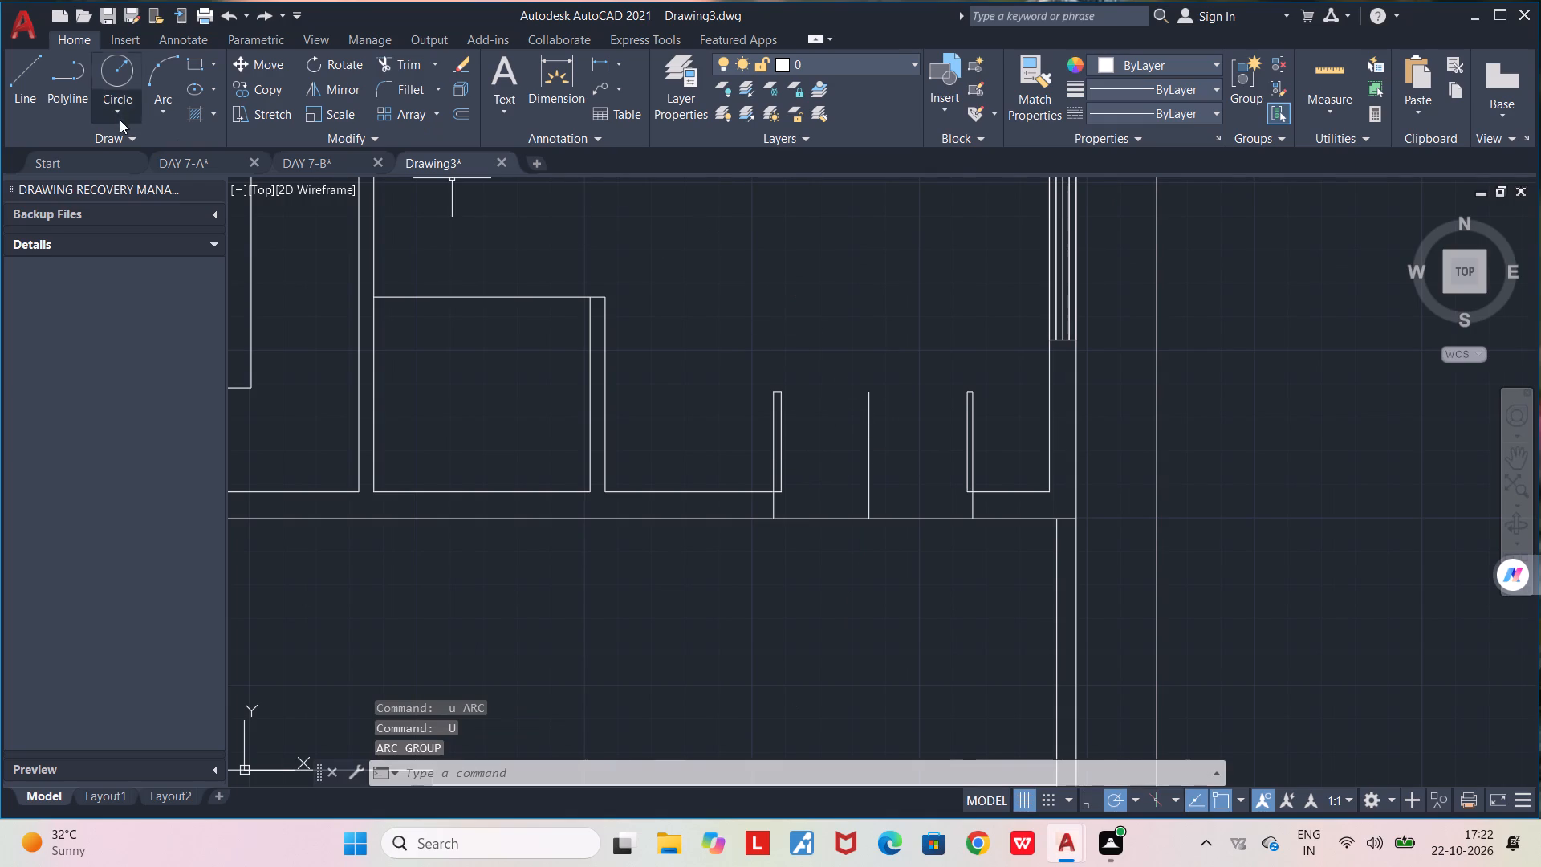
# Draw a three-point arc from the west leaf's northeast corner through the guide line's foot, ending a short way south of the outer wall line.
pyautogui.click(160, 74)
pyautogui.scroll(2, 816, 391)
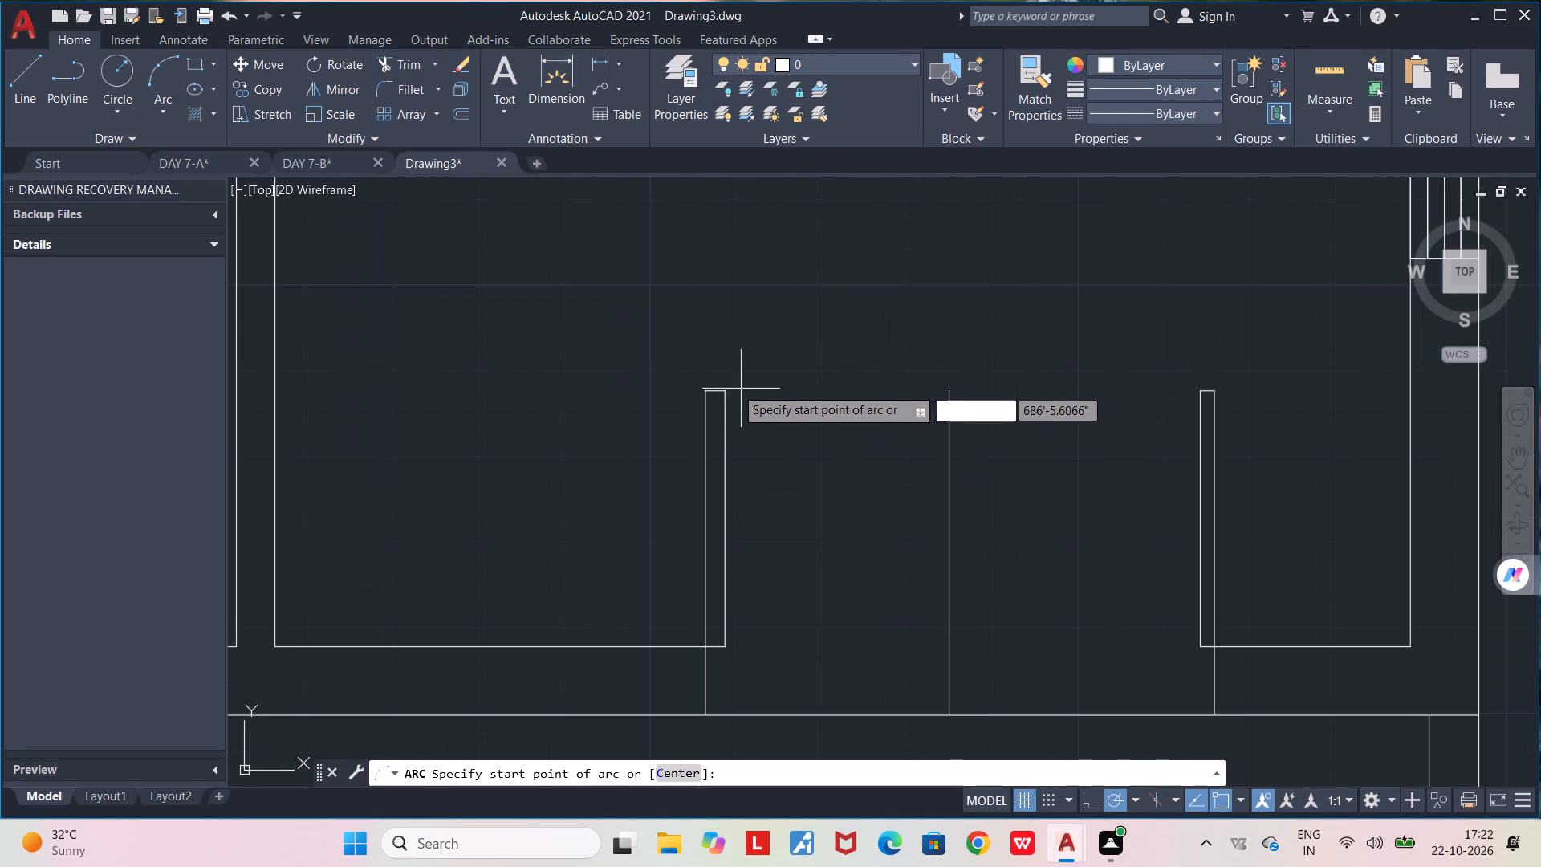
pyautogui.click(719, 386)
pyautogui.click(953, 716)
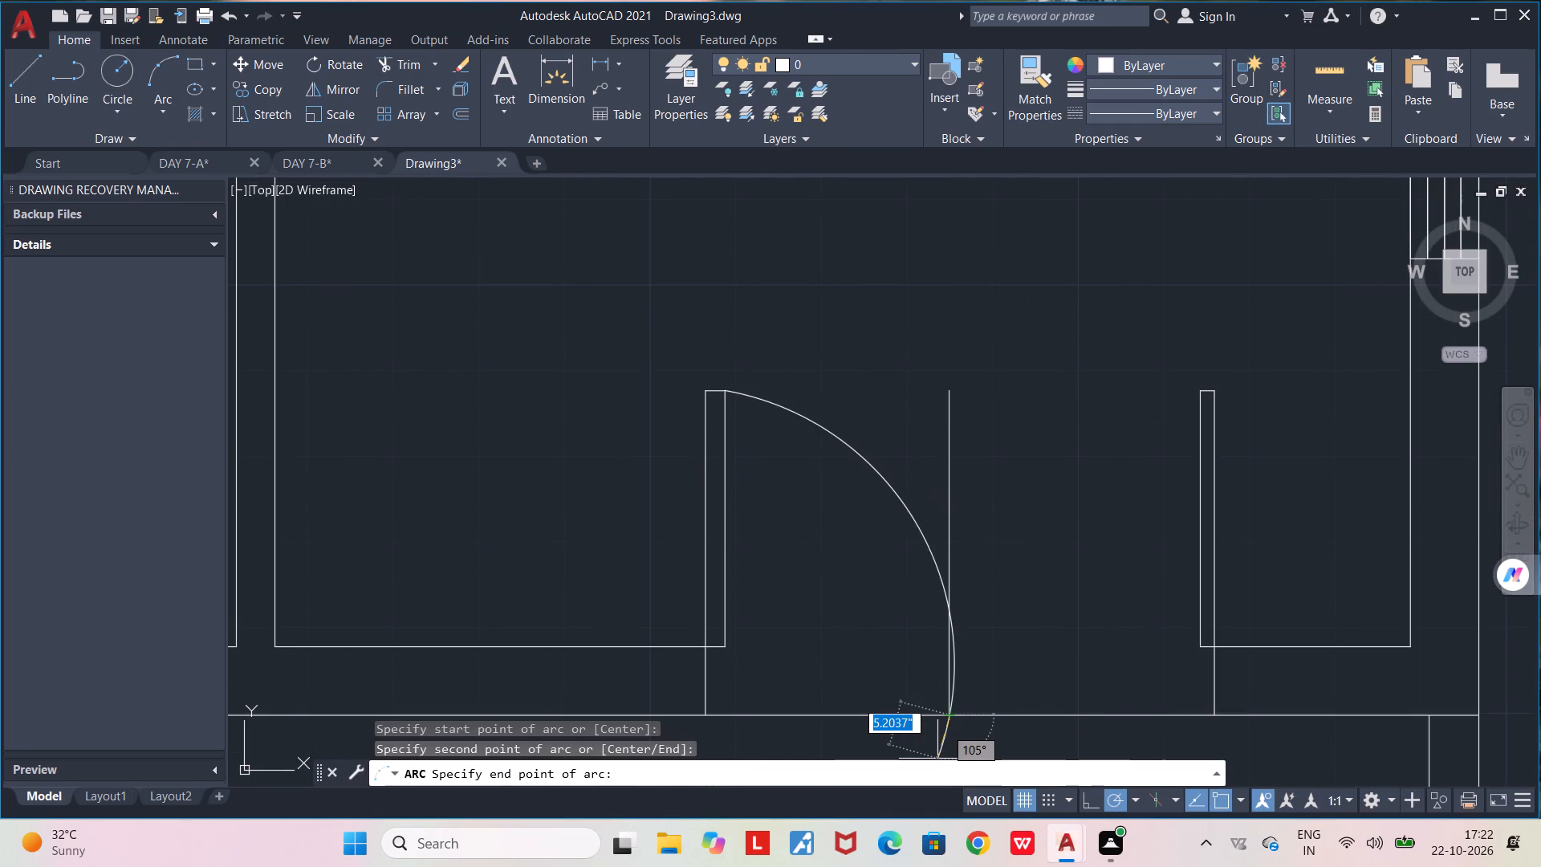
pyautogui.moveTo(939, 750); pyautogui.dragTo(940, 694, button='middle')
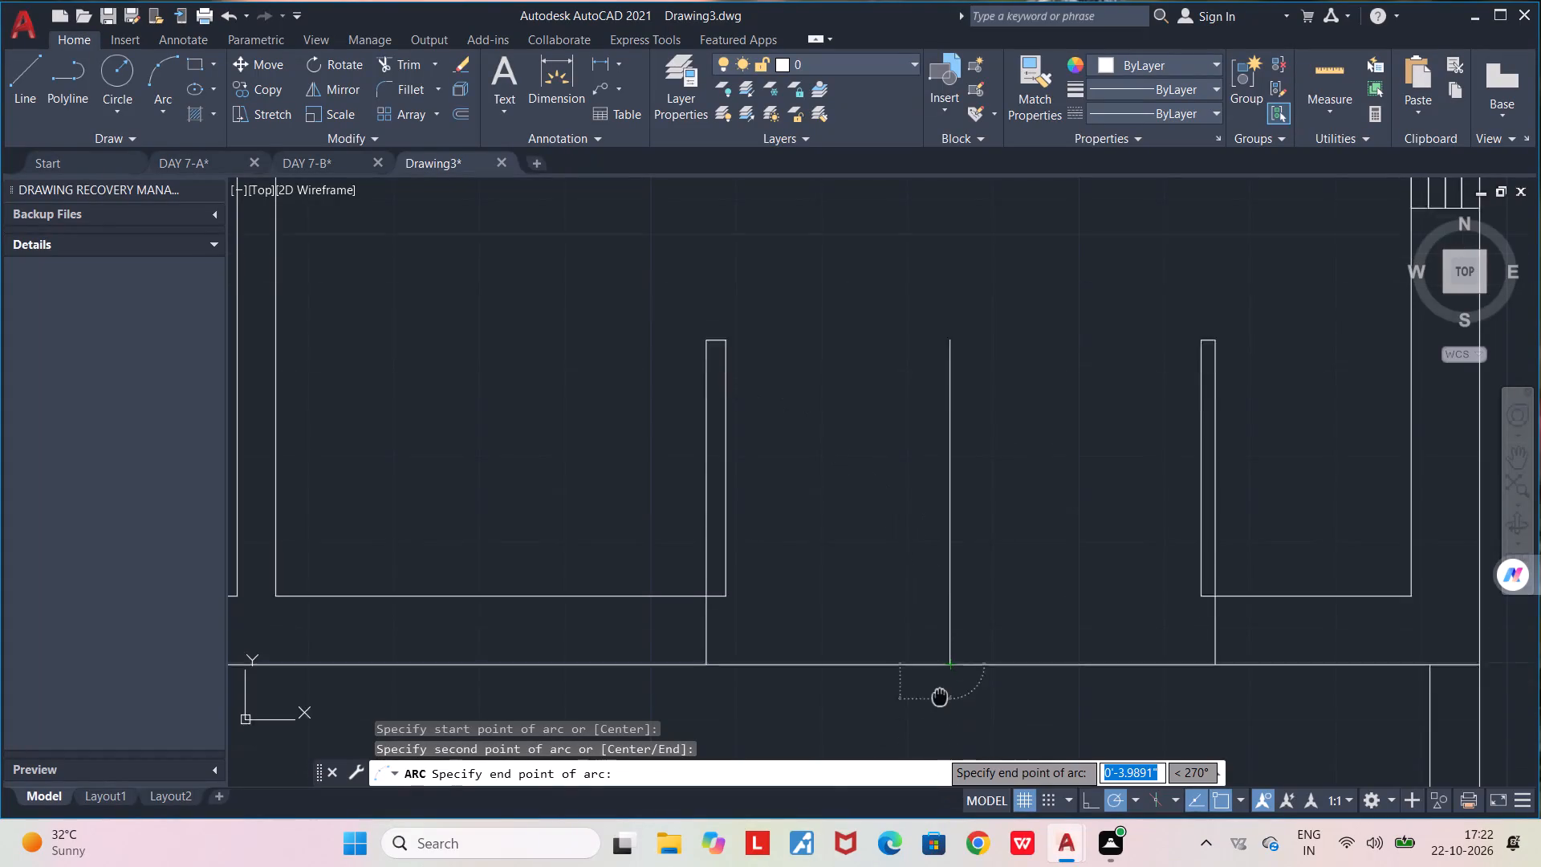
pyautogui.moveTo(940, 694); pyautogui.dragTo(939, 556, button='middle')
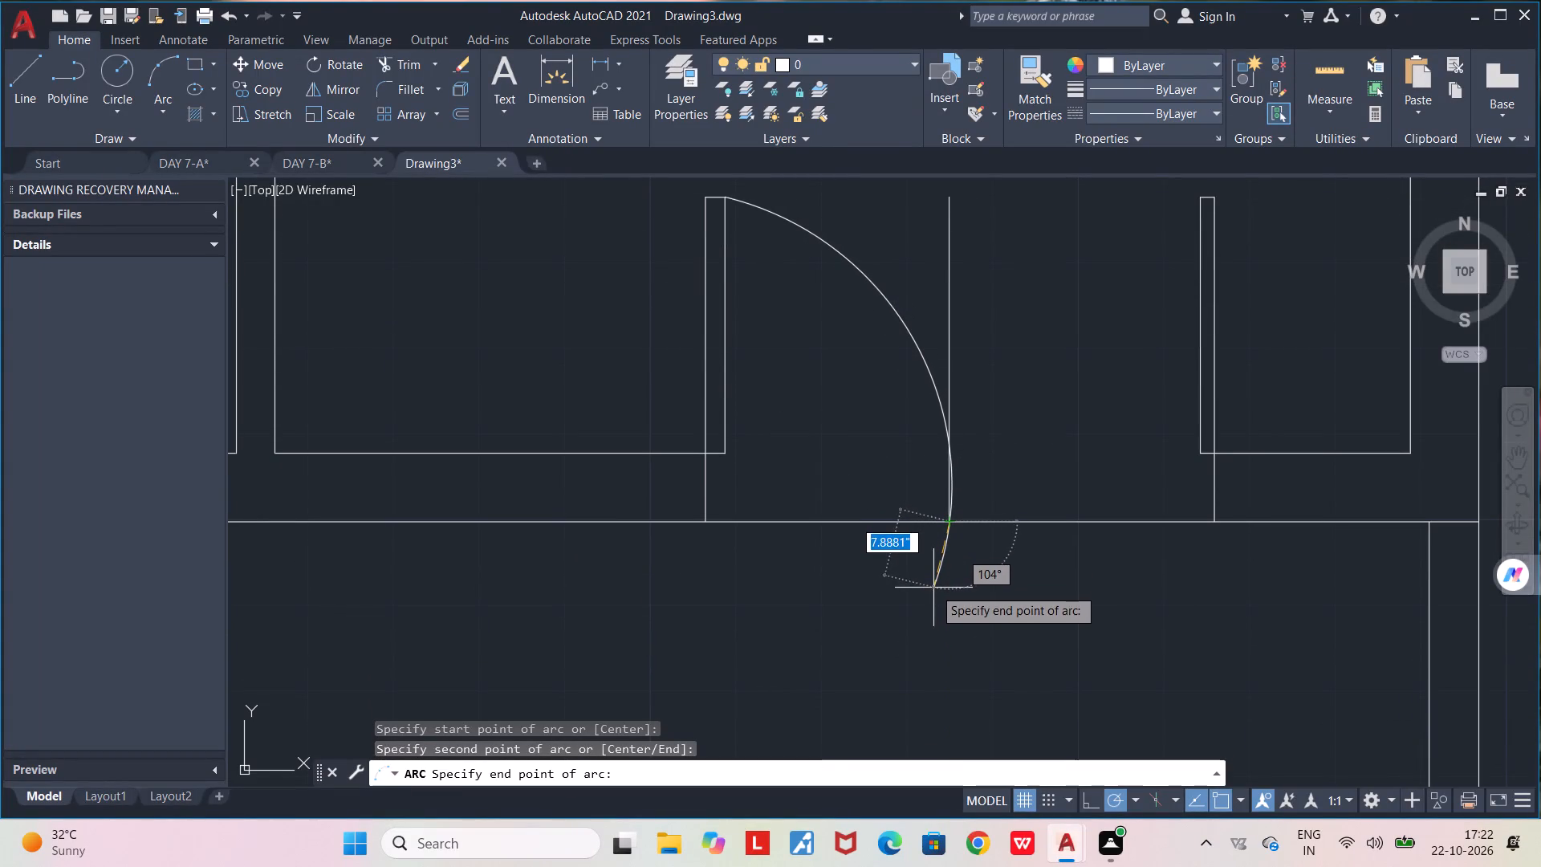
pyautogui.click(934, 596)
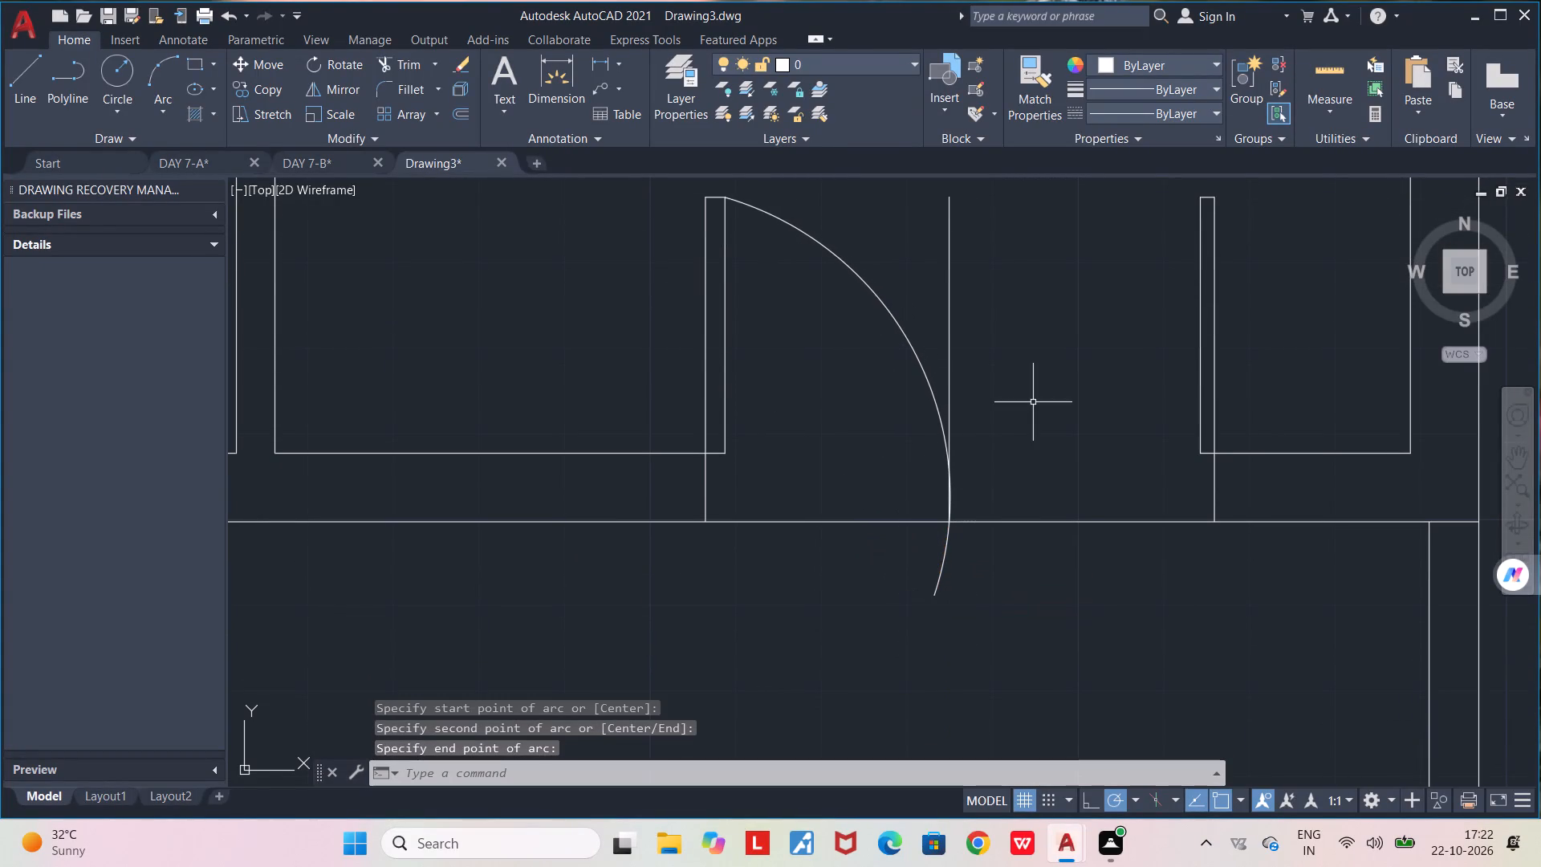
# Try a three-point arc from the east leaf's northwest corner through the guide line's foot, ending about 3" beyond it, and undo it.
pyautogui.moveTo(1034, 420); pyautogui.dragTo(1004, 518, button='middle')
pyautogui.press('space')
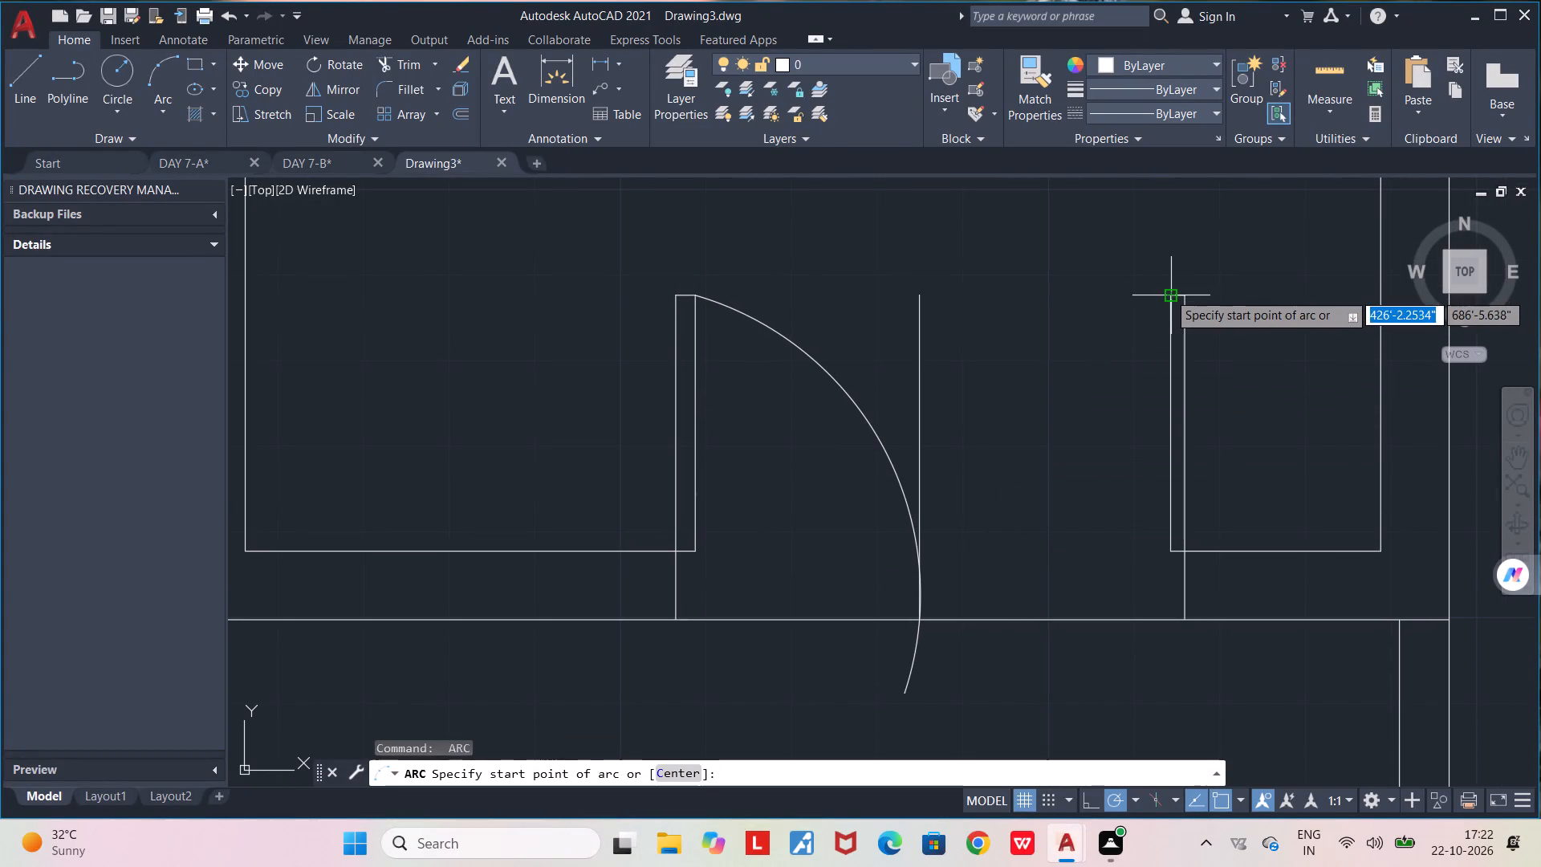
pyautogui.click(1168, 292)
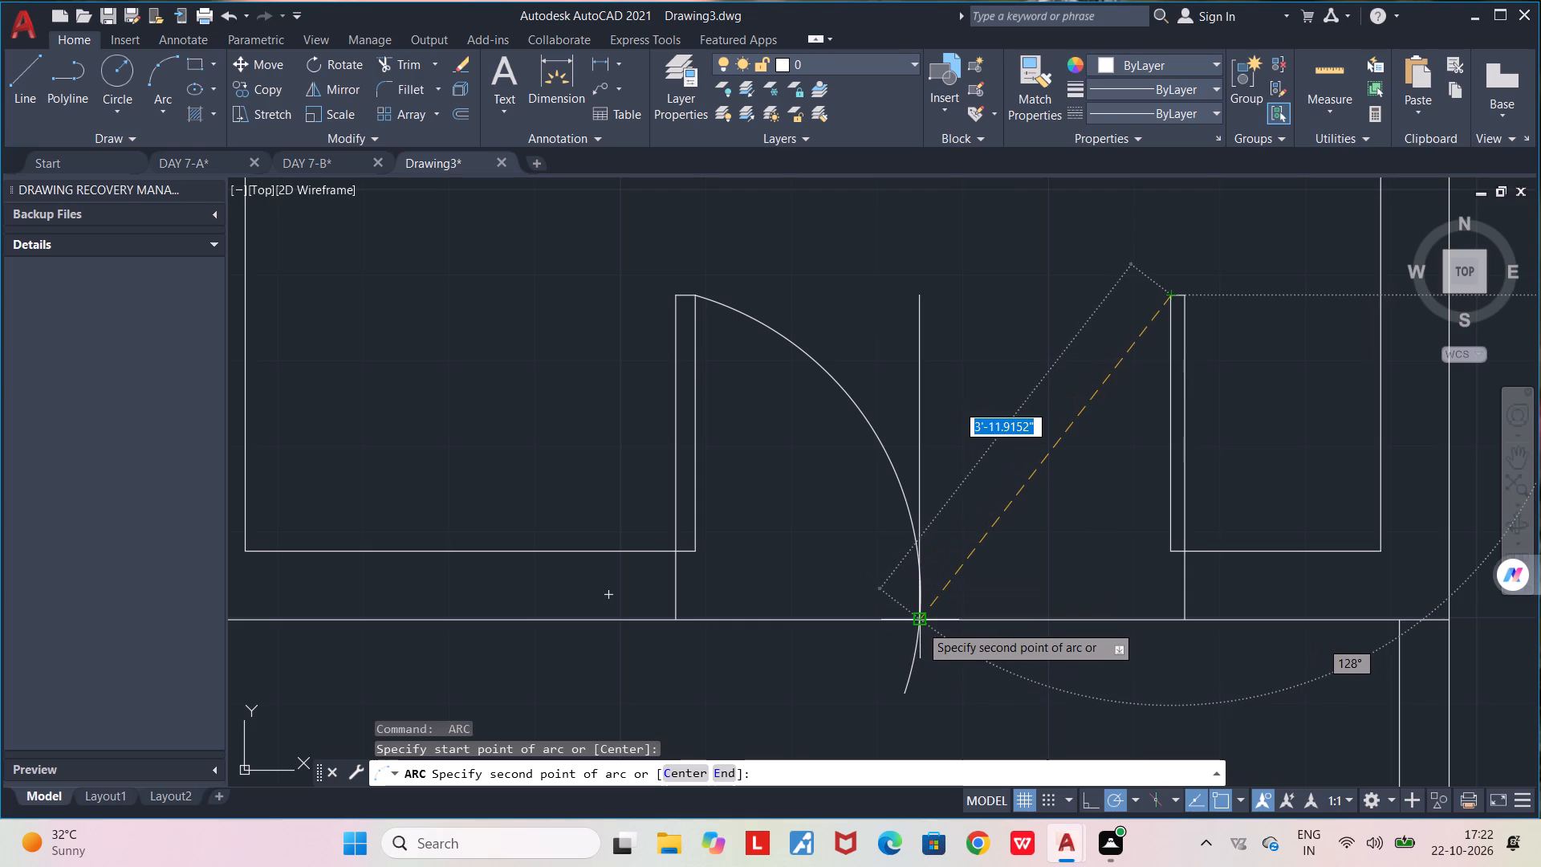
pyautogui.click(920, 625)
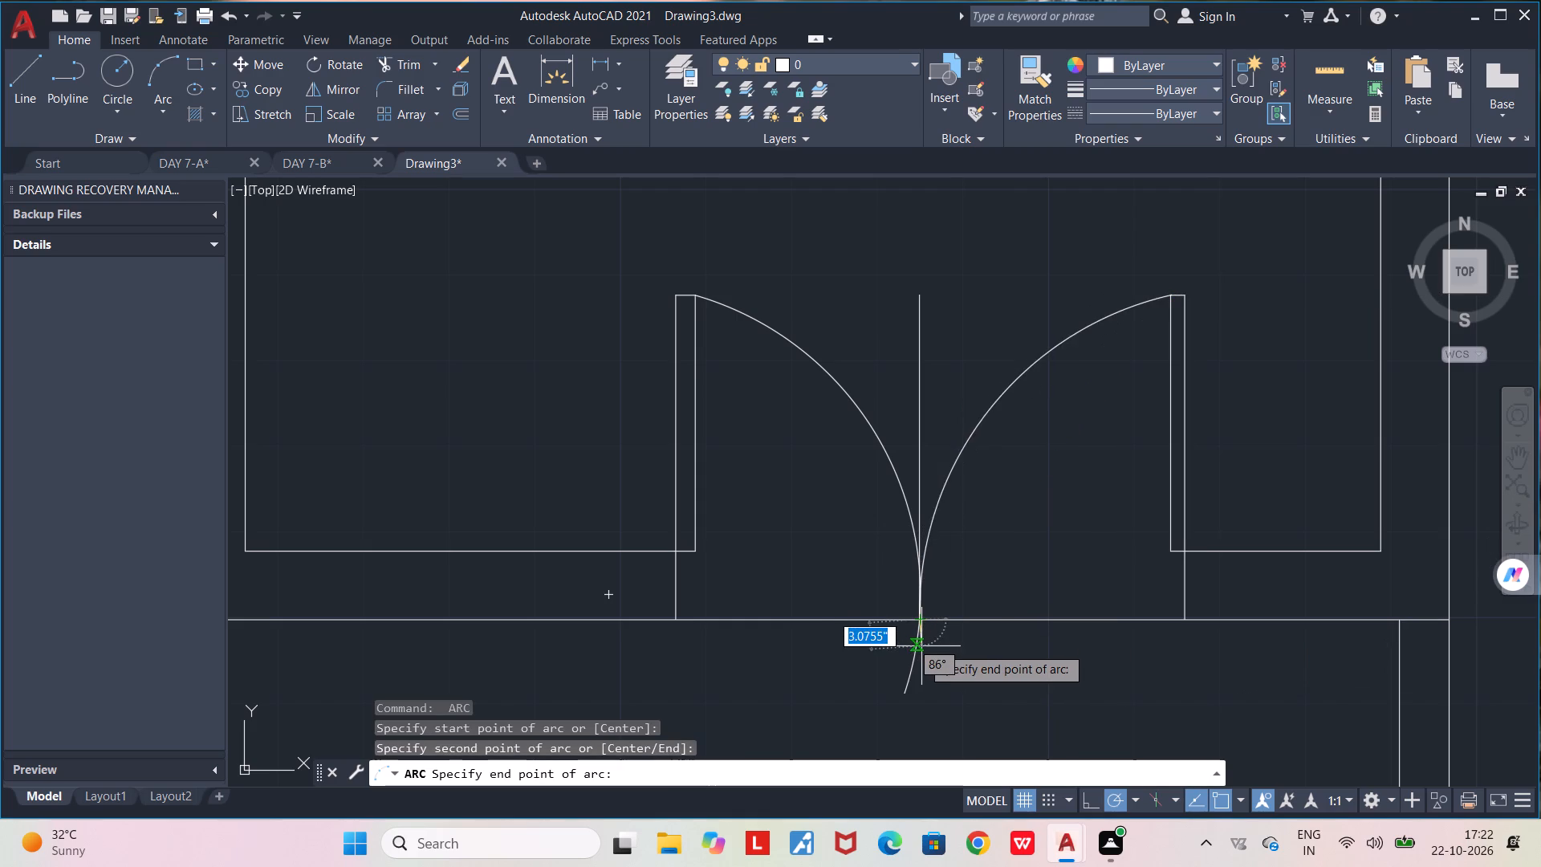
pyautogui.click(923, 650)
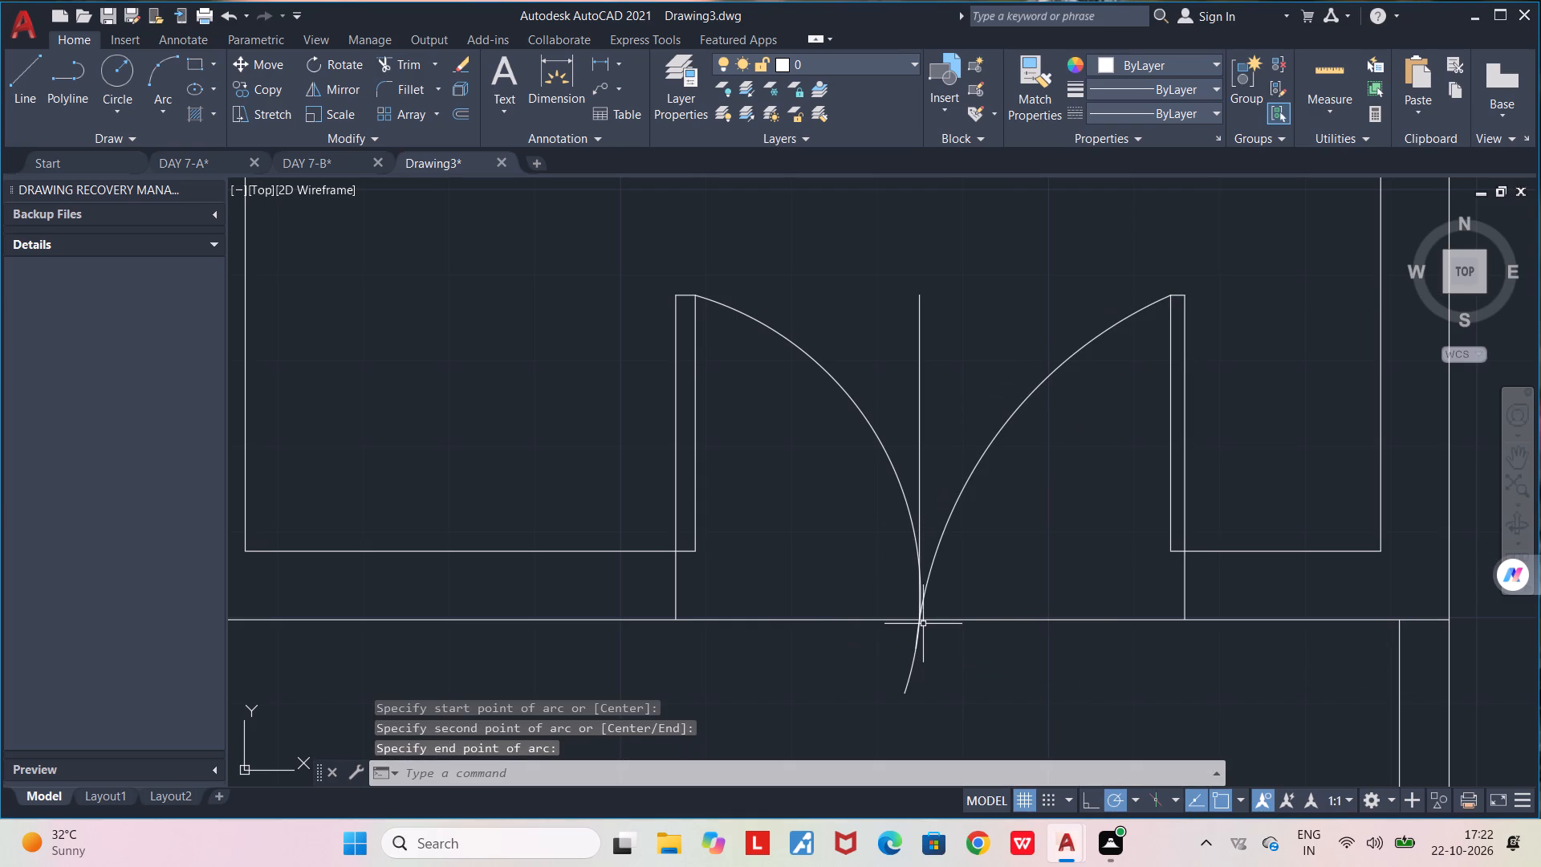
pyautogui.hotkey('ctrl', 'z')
# Draw a three-point arc from the east leaf's northwest corner through the guide line's foot, ending about 2" south on the west arc.
pyautogui.click(168, 72)
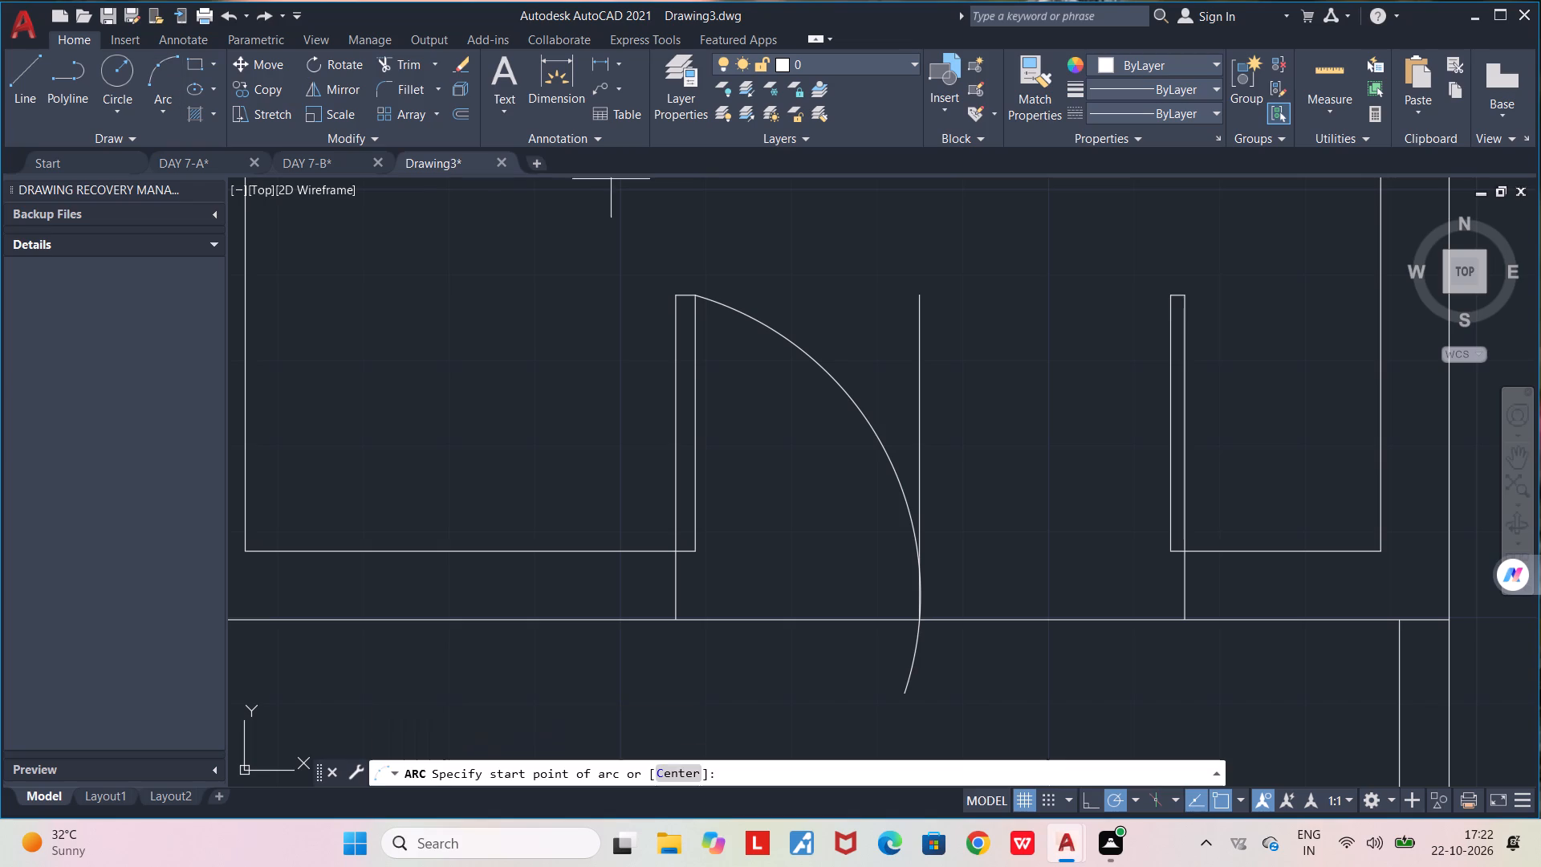
pyautogui.click(1172, 292)
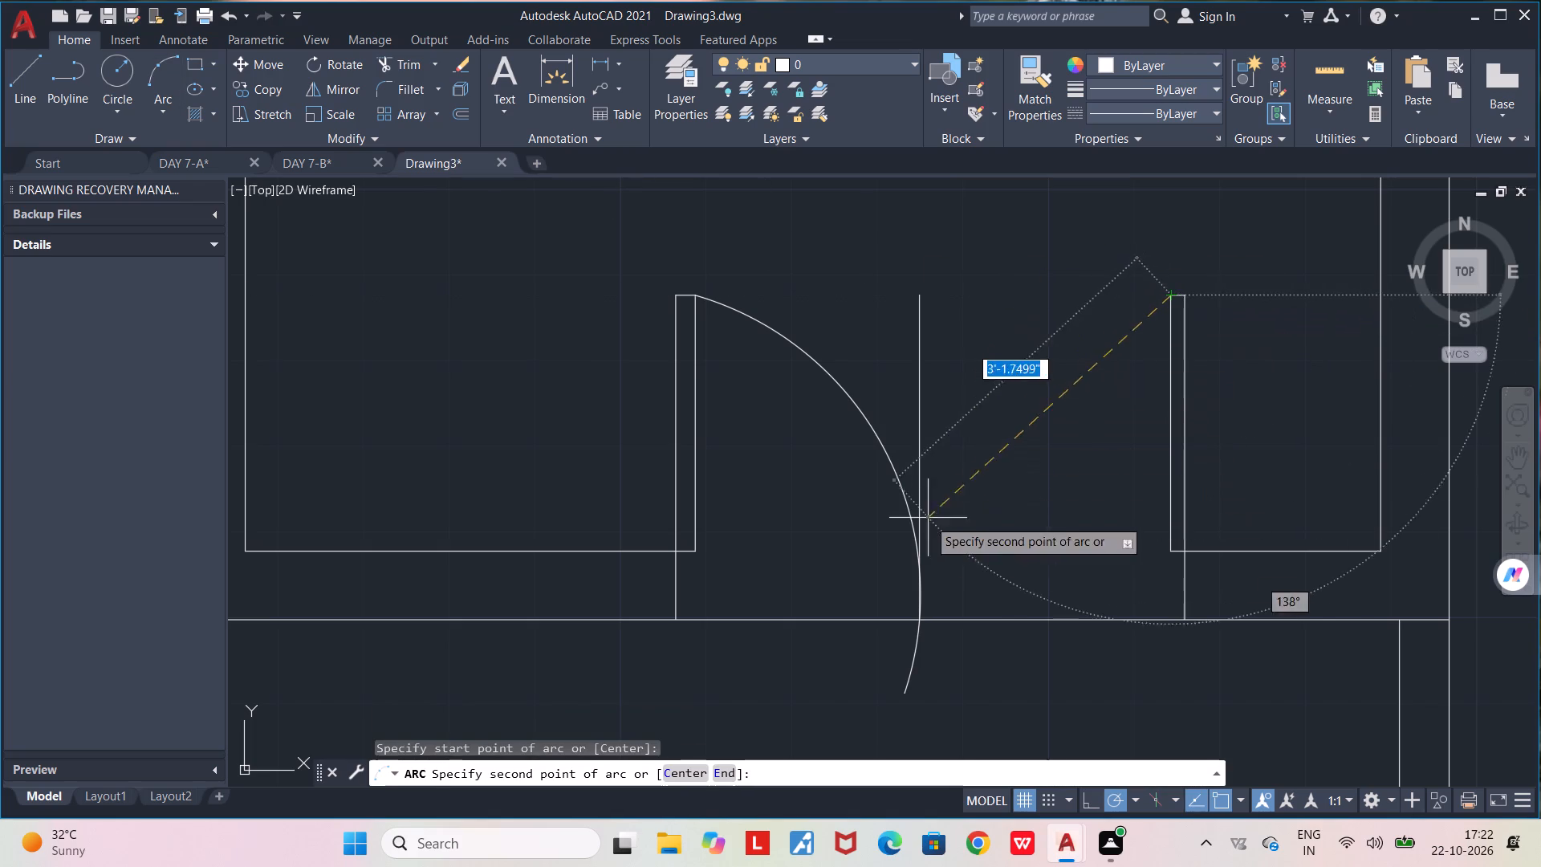
pyautogui.click(917, 619)
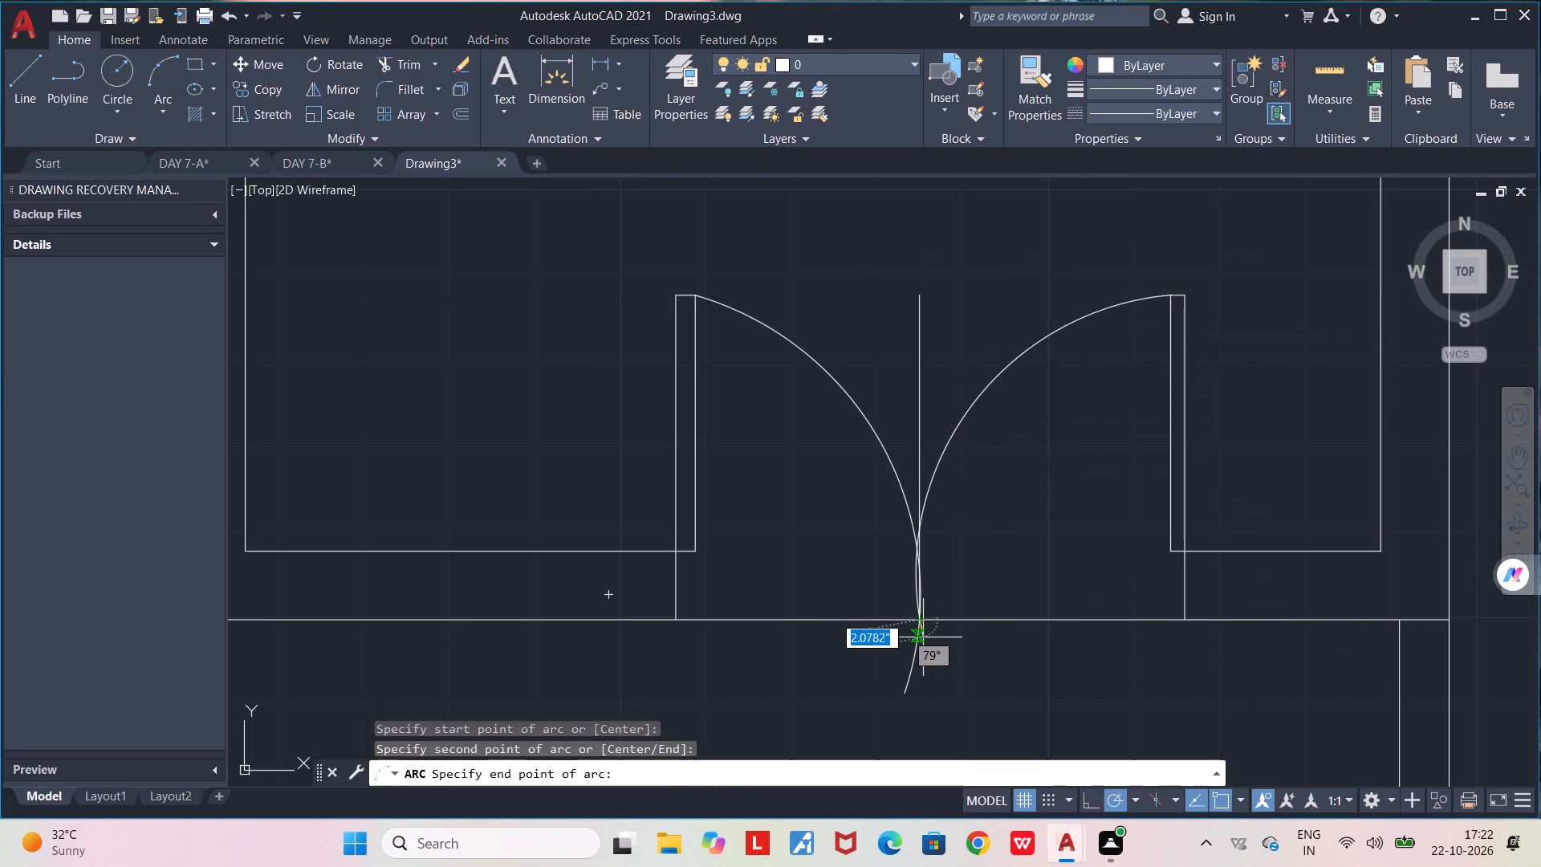
pyautogui.click(921, 633)
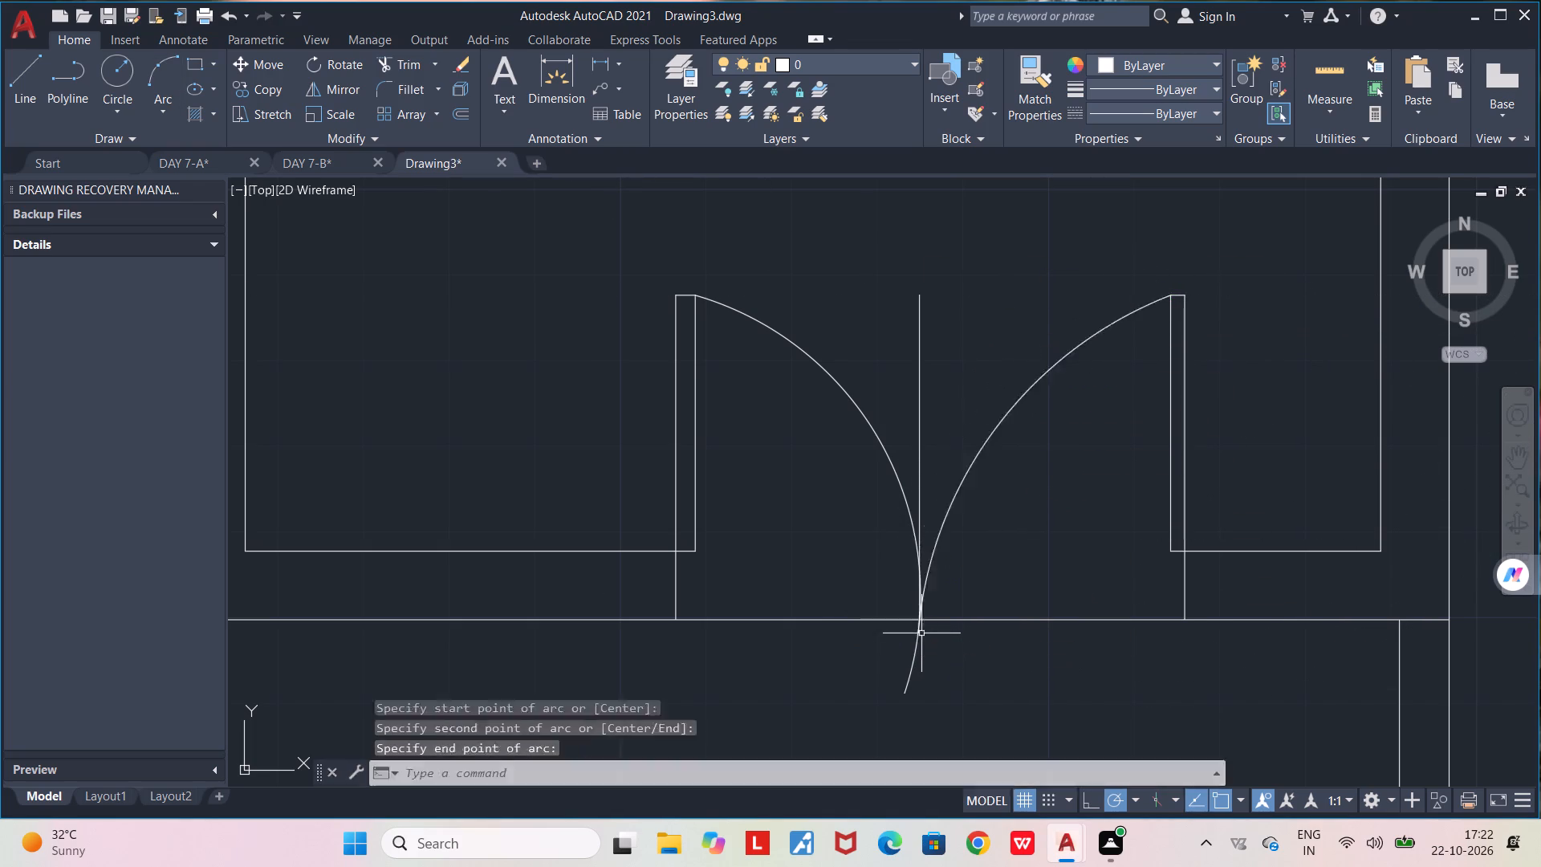
# Delete the vertical guide line between the two leaves of the double door.
pyautogui.click(921, 412)
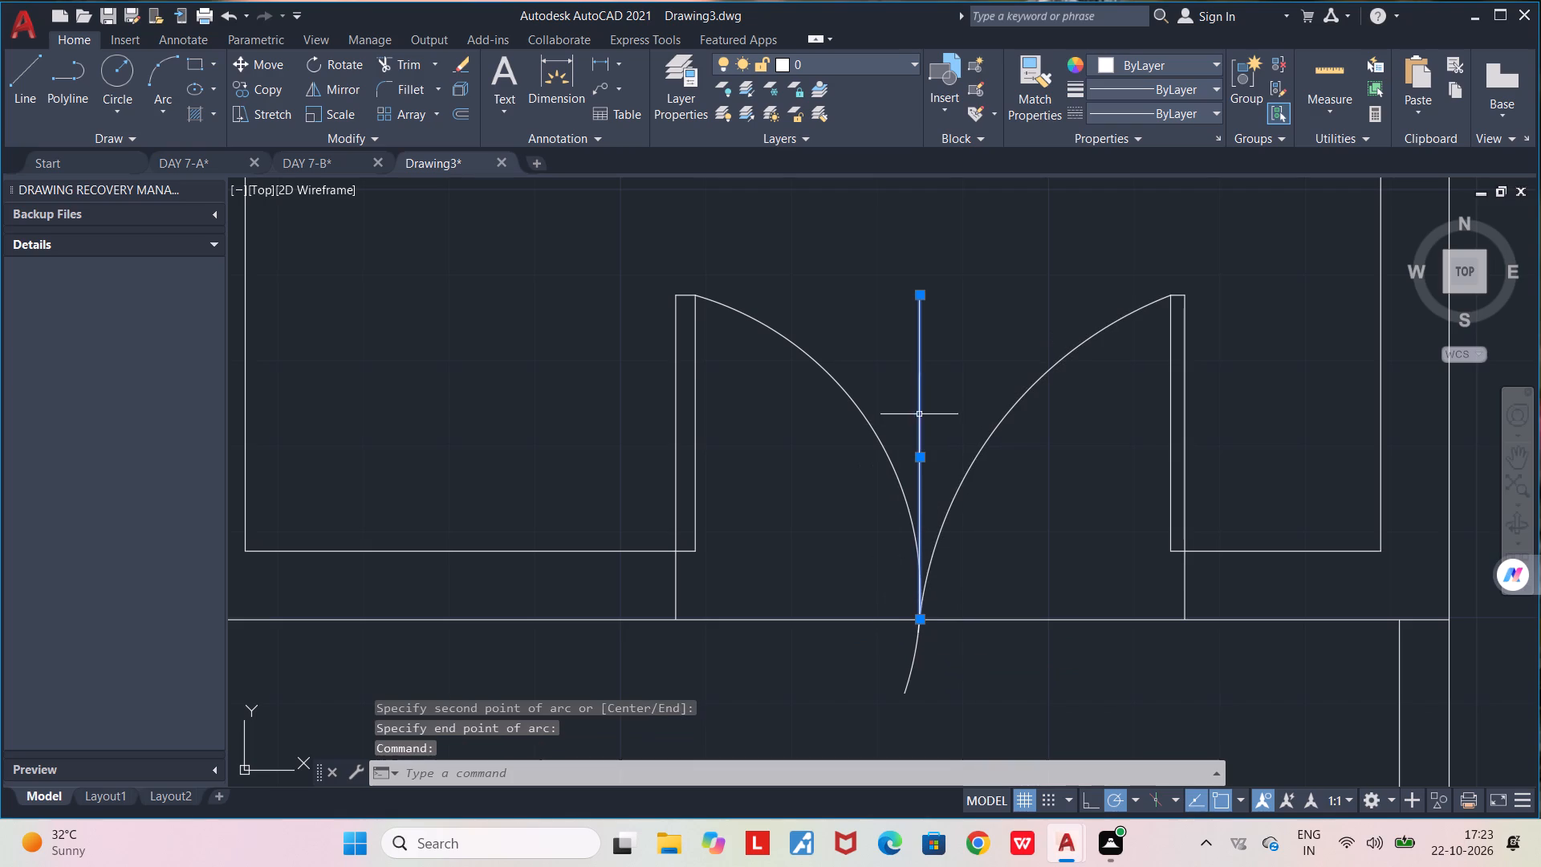
pyautogui.press('Delete')
# Trim the tails of both double-door swing arcs that extend south of the outer wall line.
pyautogui.write('TR')
pyautogui.press('Return')
pyautogui.click(917, 633)
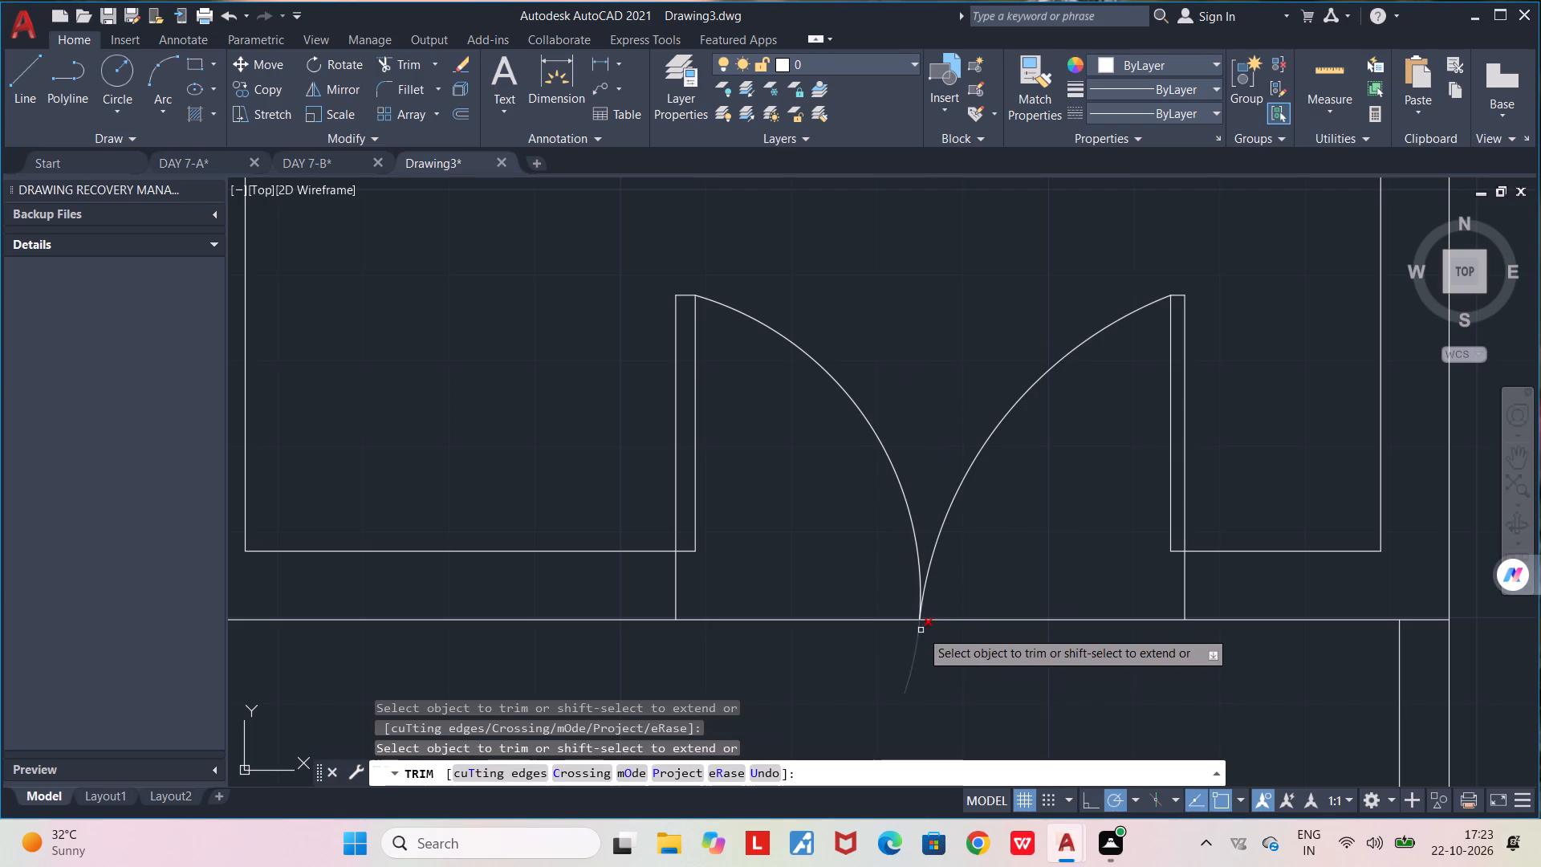
pyautogui.click(921, 630)
pyautogui.click(915, 650)
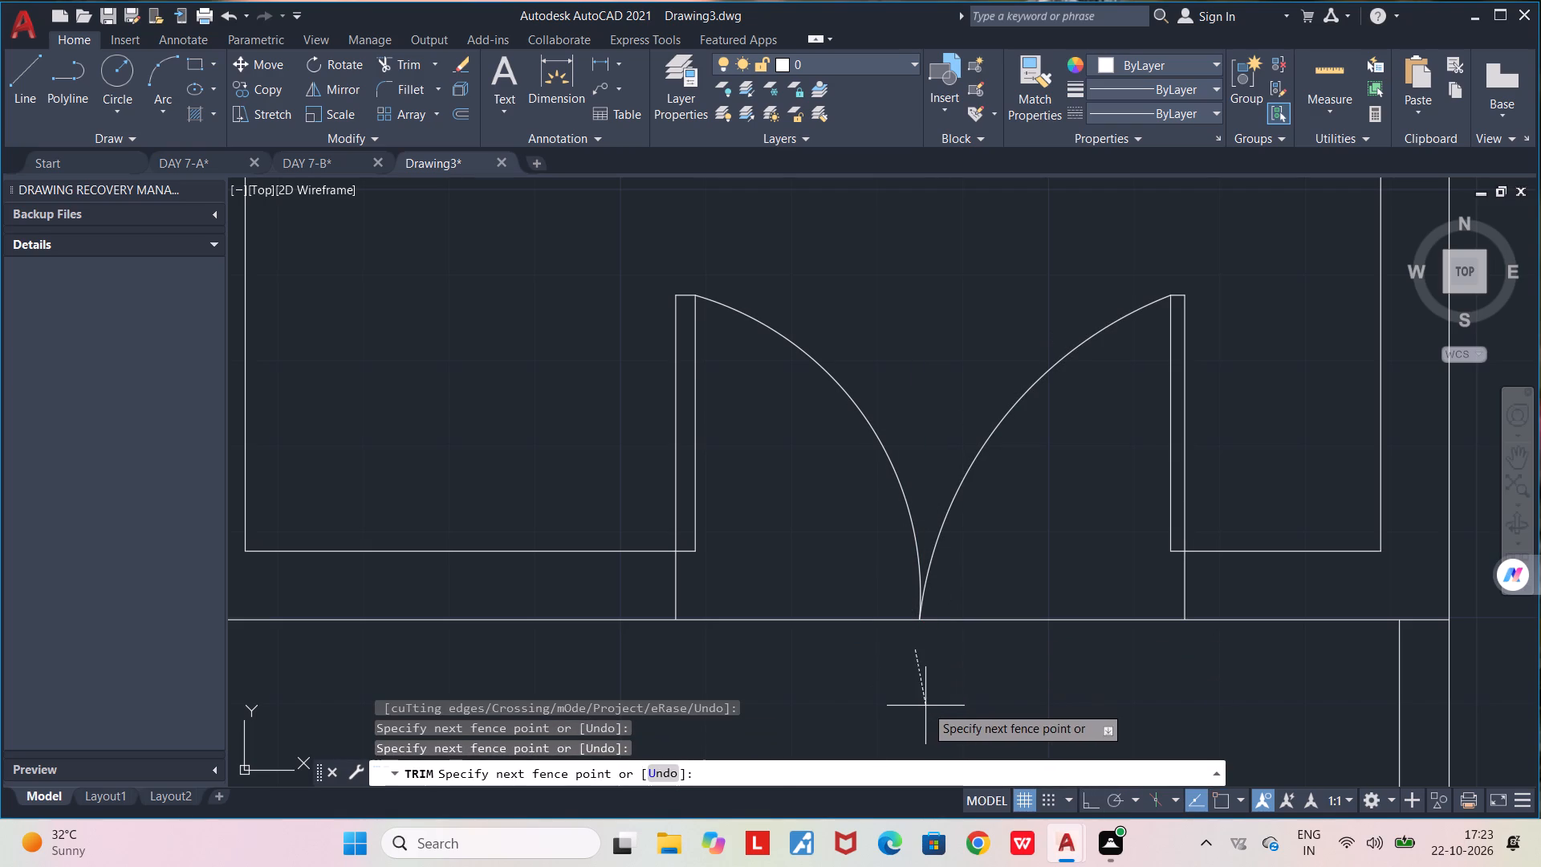
pyautogui.press('Escape')
# Draw a short vertical line from the narrow west room's partition corner south across the north wall of the southwest room.
pyautogui.moveTo(925, 702); pyautogui.dragTo(917, 578, button='middle')
pyautogui.scroll(-2, 917, 578)
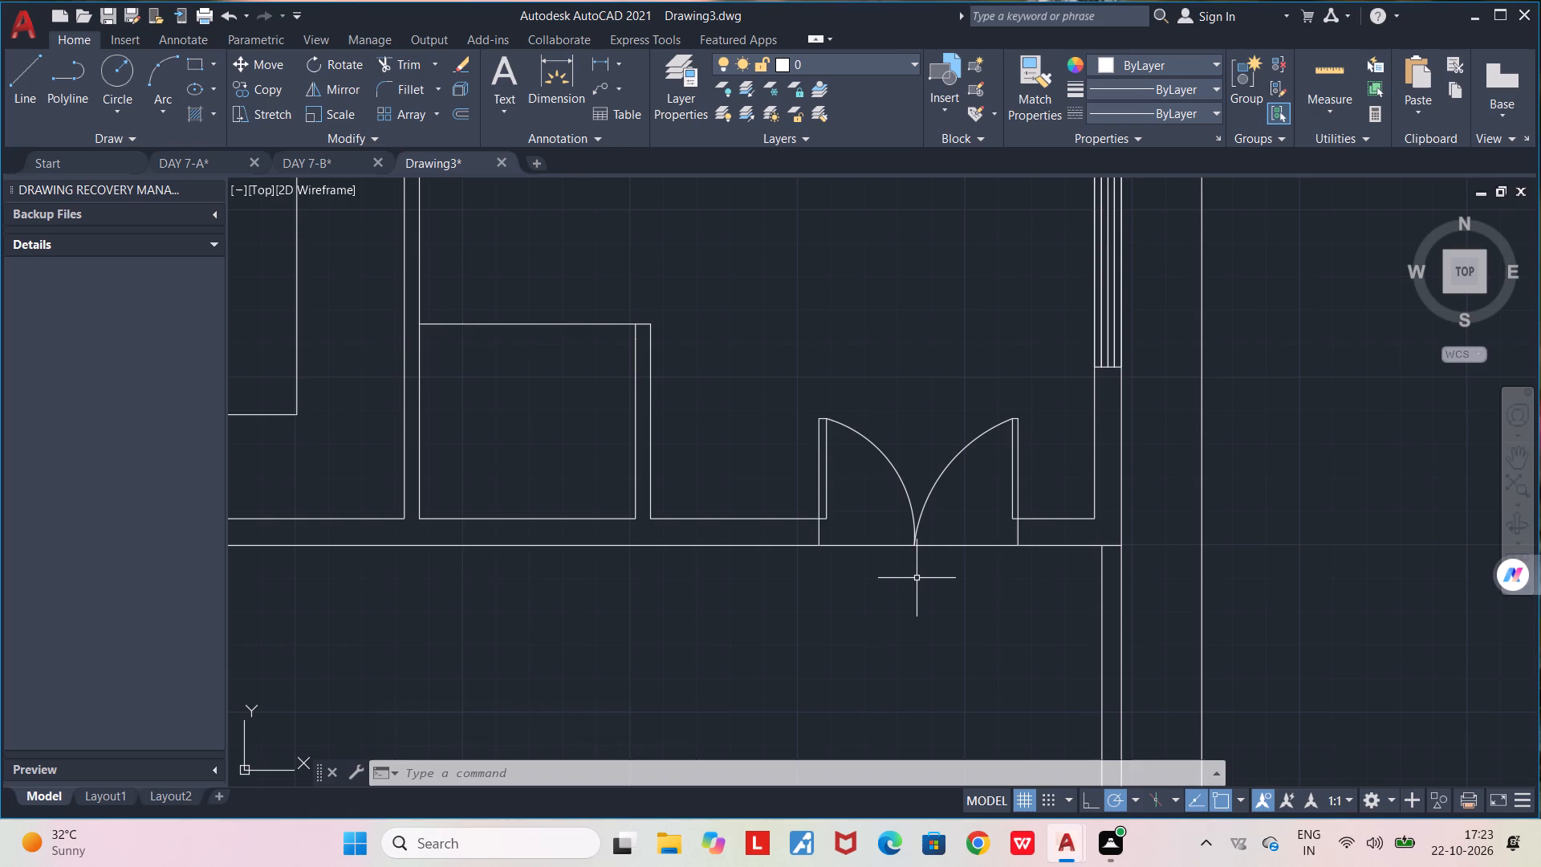
pyautogui.scroll(-2, 917, 578)
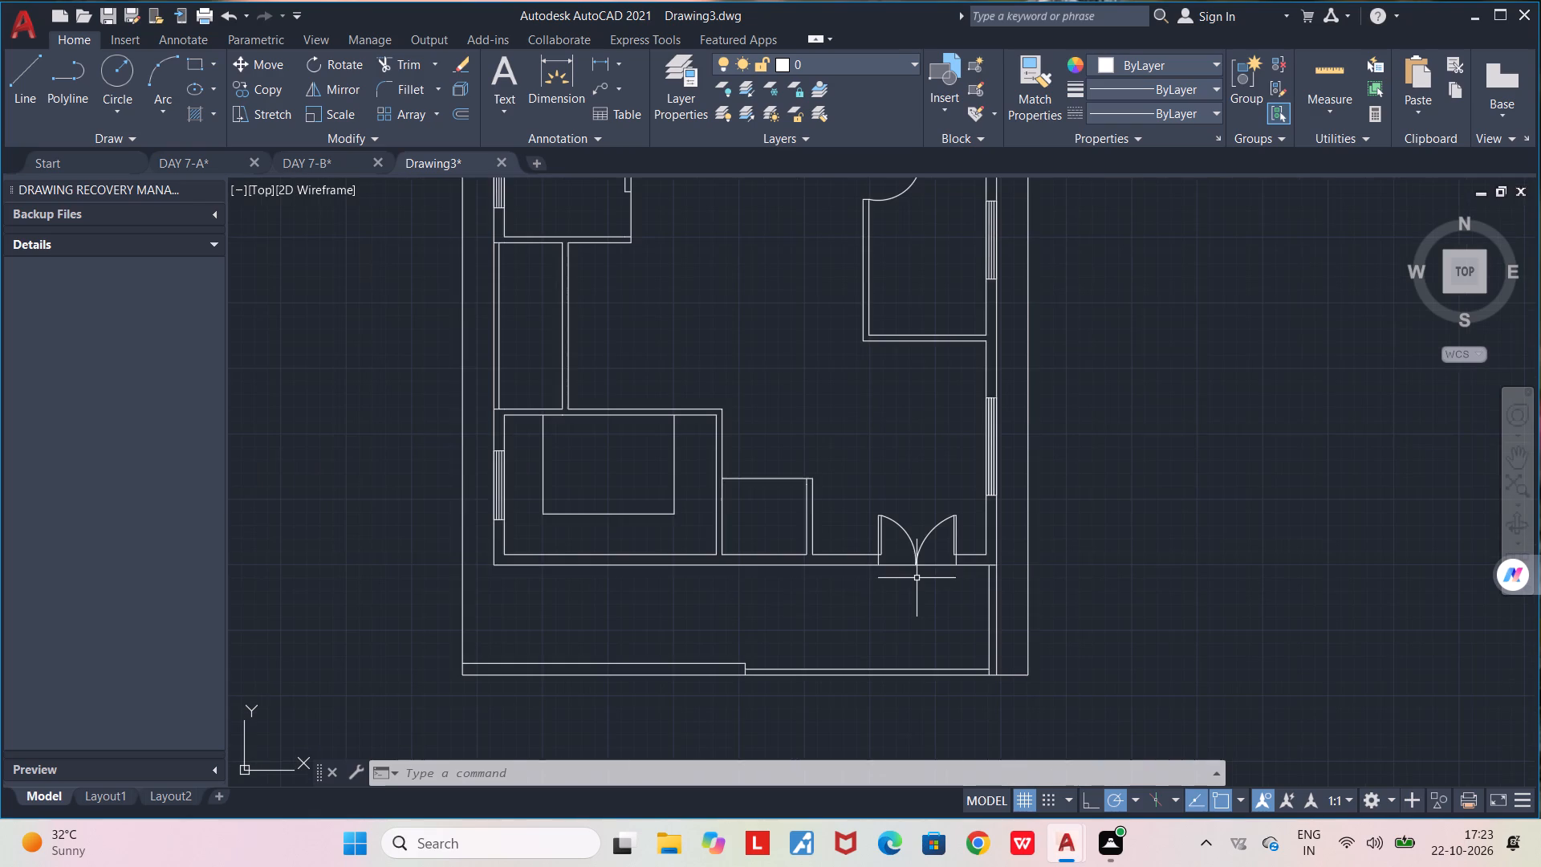
pyautogui.moveTo(612, 465); pyautogui.dragTo(722, 515, button='middle')
pyautogui.scroll(3, 701, 461)
pyautogui.scroll(1, 615, 506)
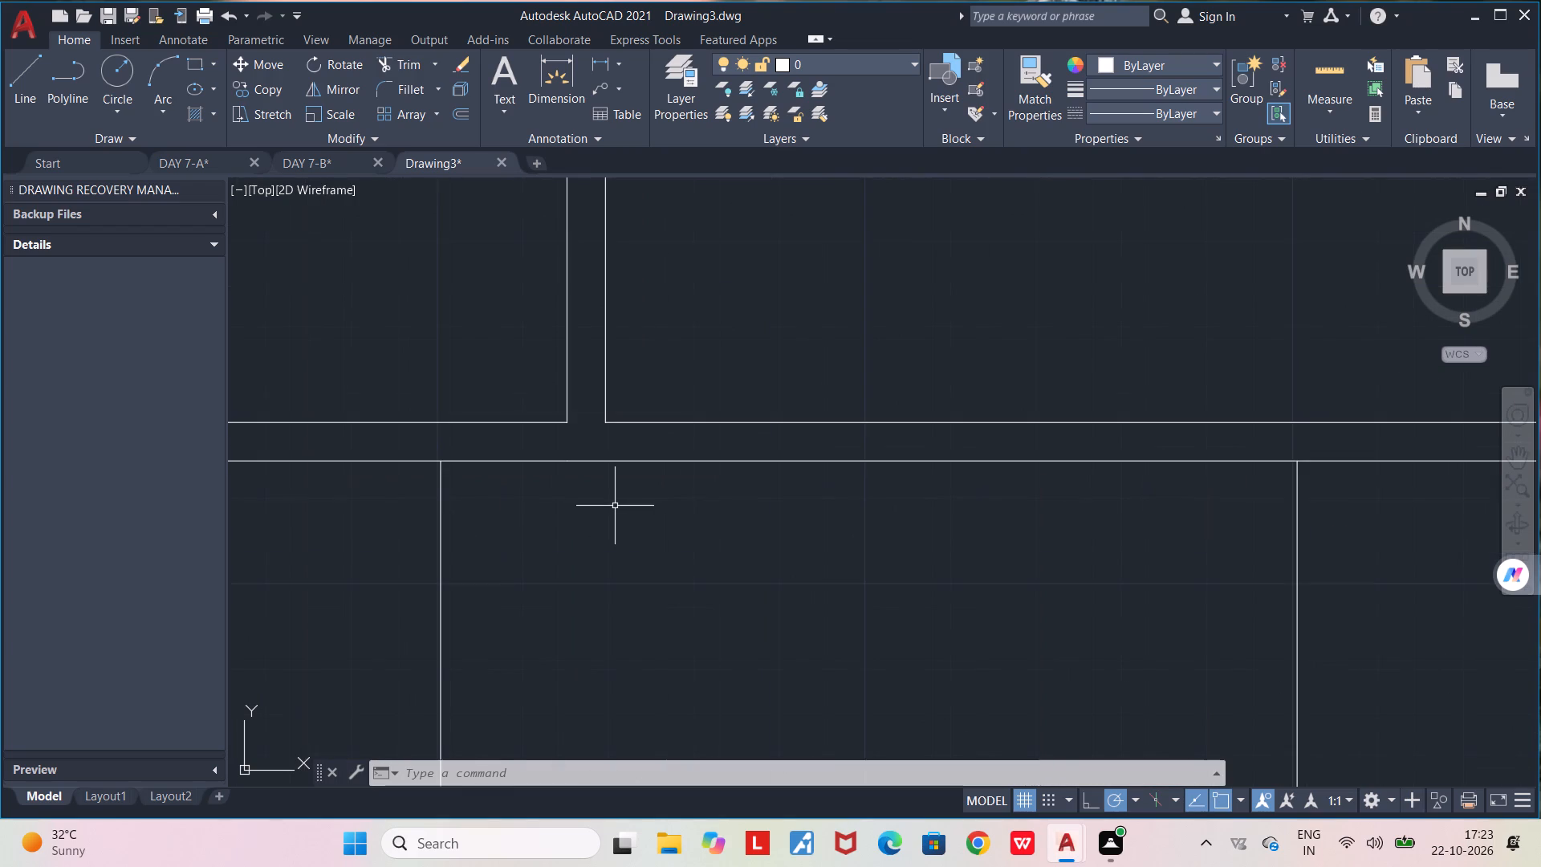
pyautogui.moveTo(615, 506); pyautogui.dragTo(675, 569, button='middle')
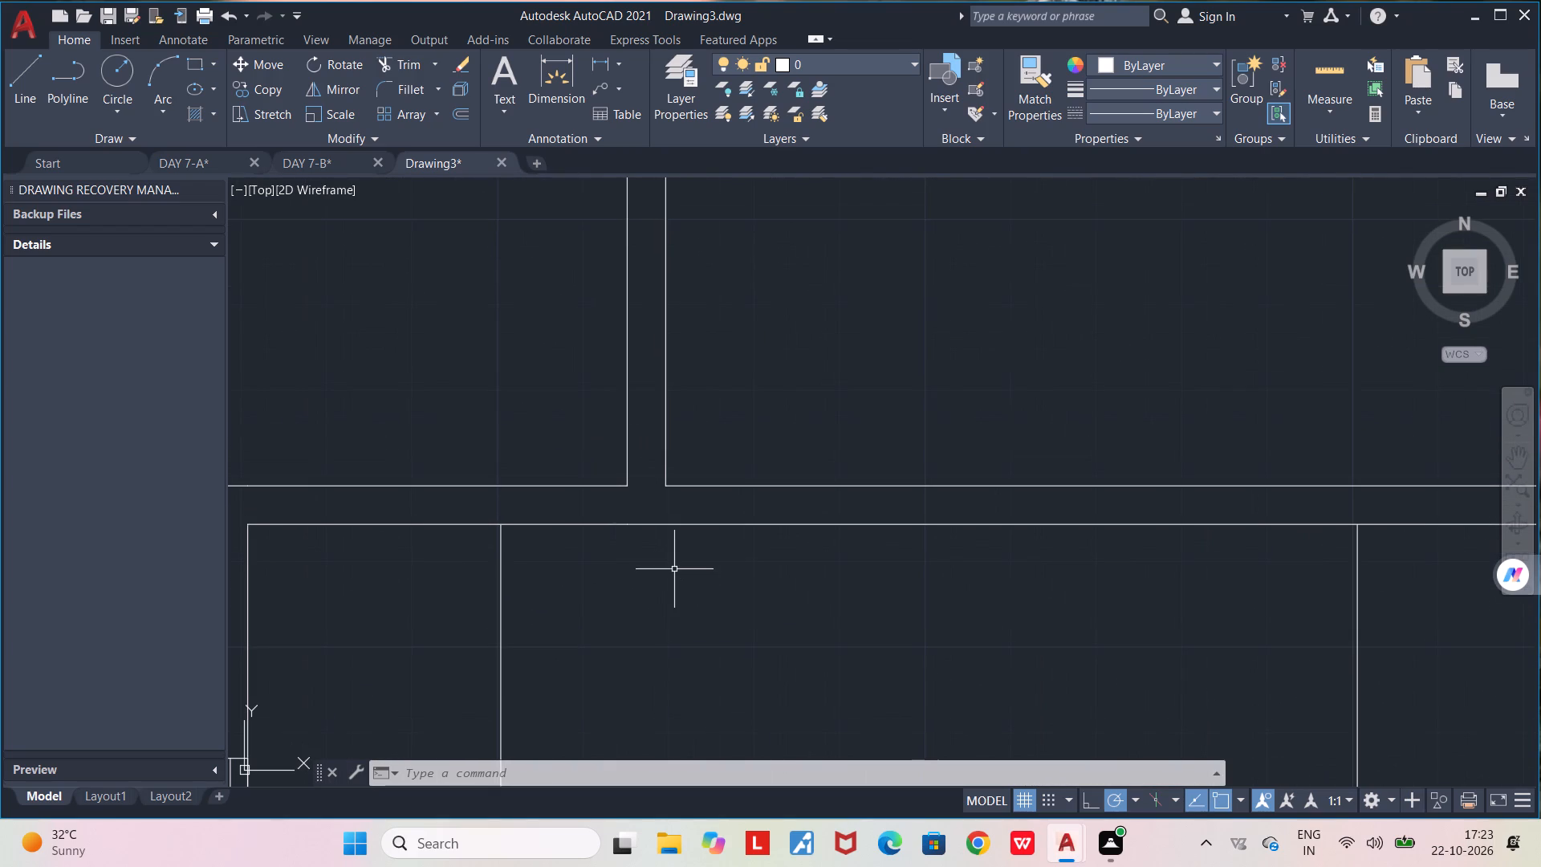
pyautogui.press('l')
pyautogui.press('Return')
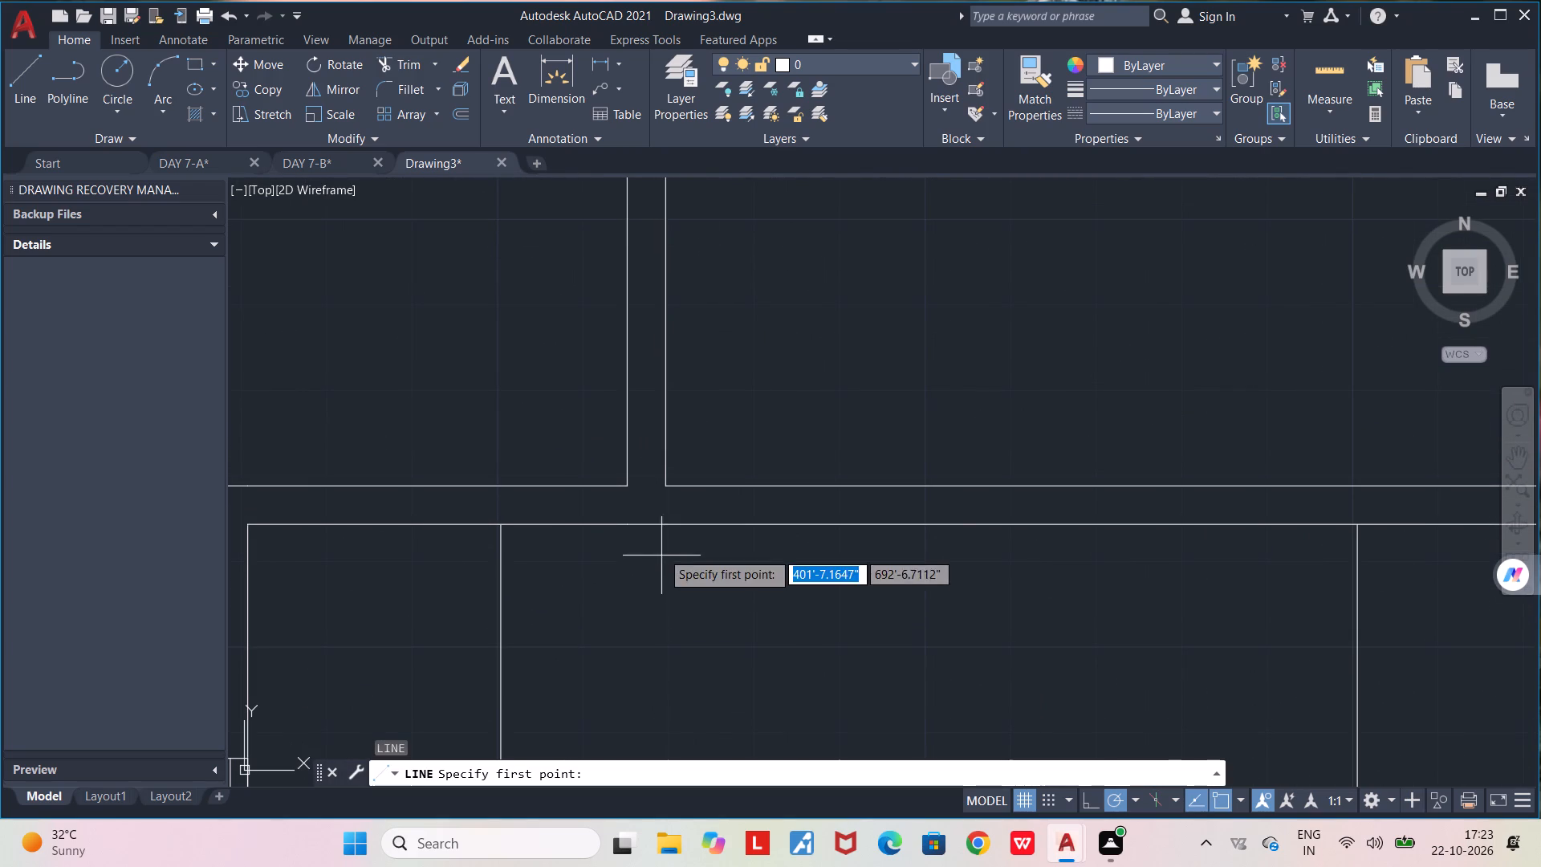
pyautogui.click(661, 484)
pyautogui.click(663, 588)
pyautogui.press('space')
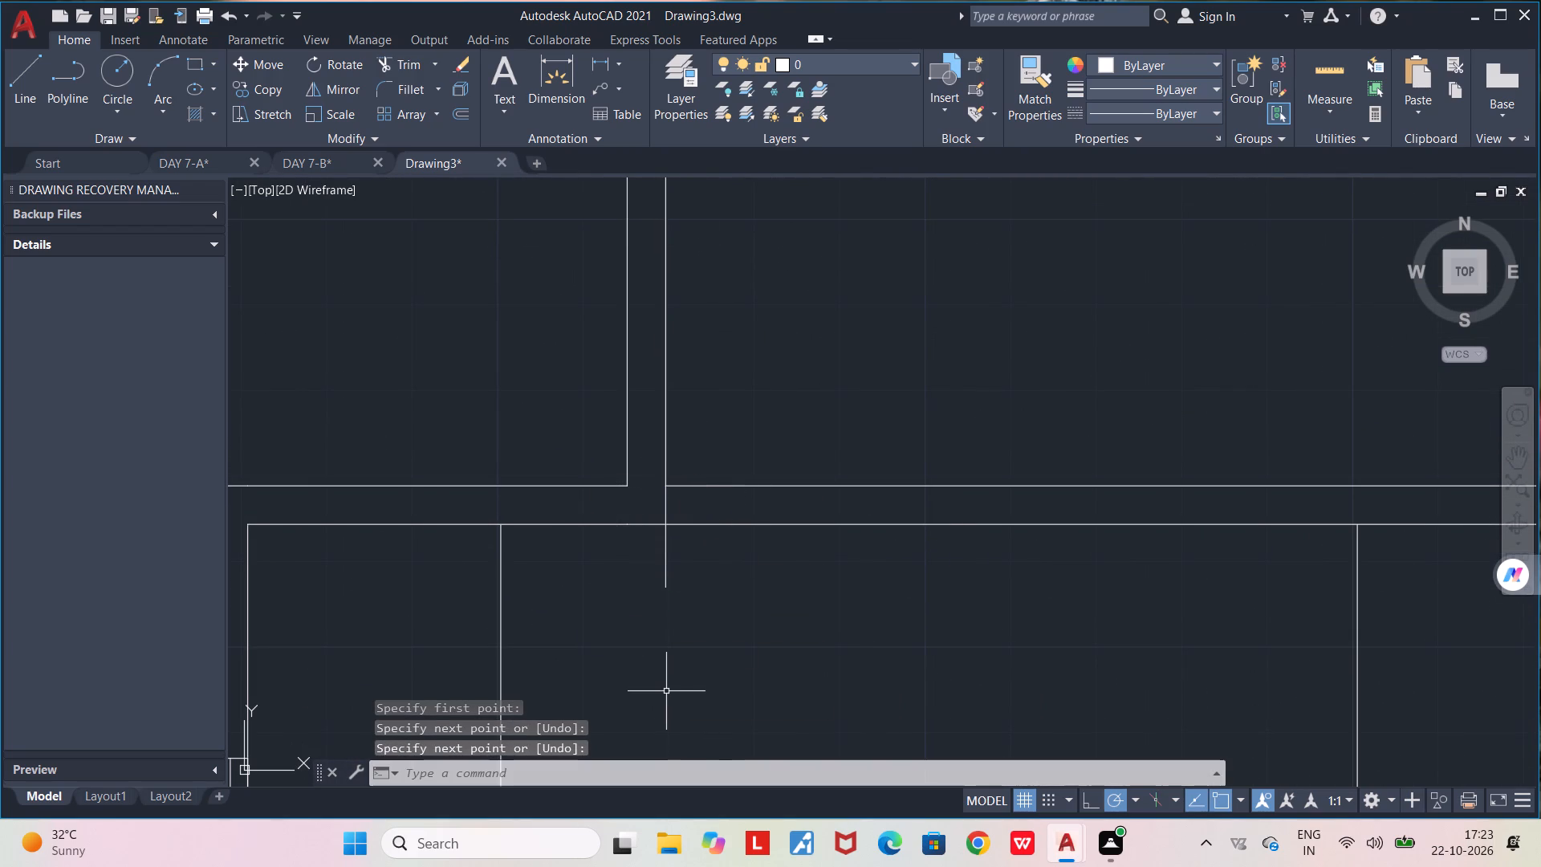
# Trim the new line's overshoot south of the wall and the wall's south face line eastward to the inner rectangle's east side.
pyautogui.write('TR')
pyautogui.press('Return')
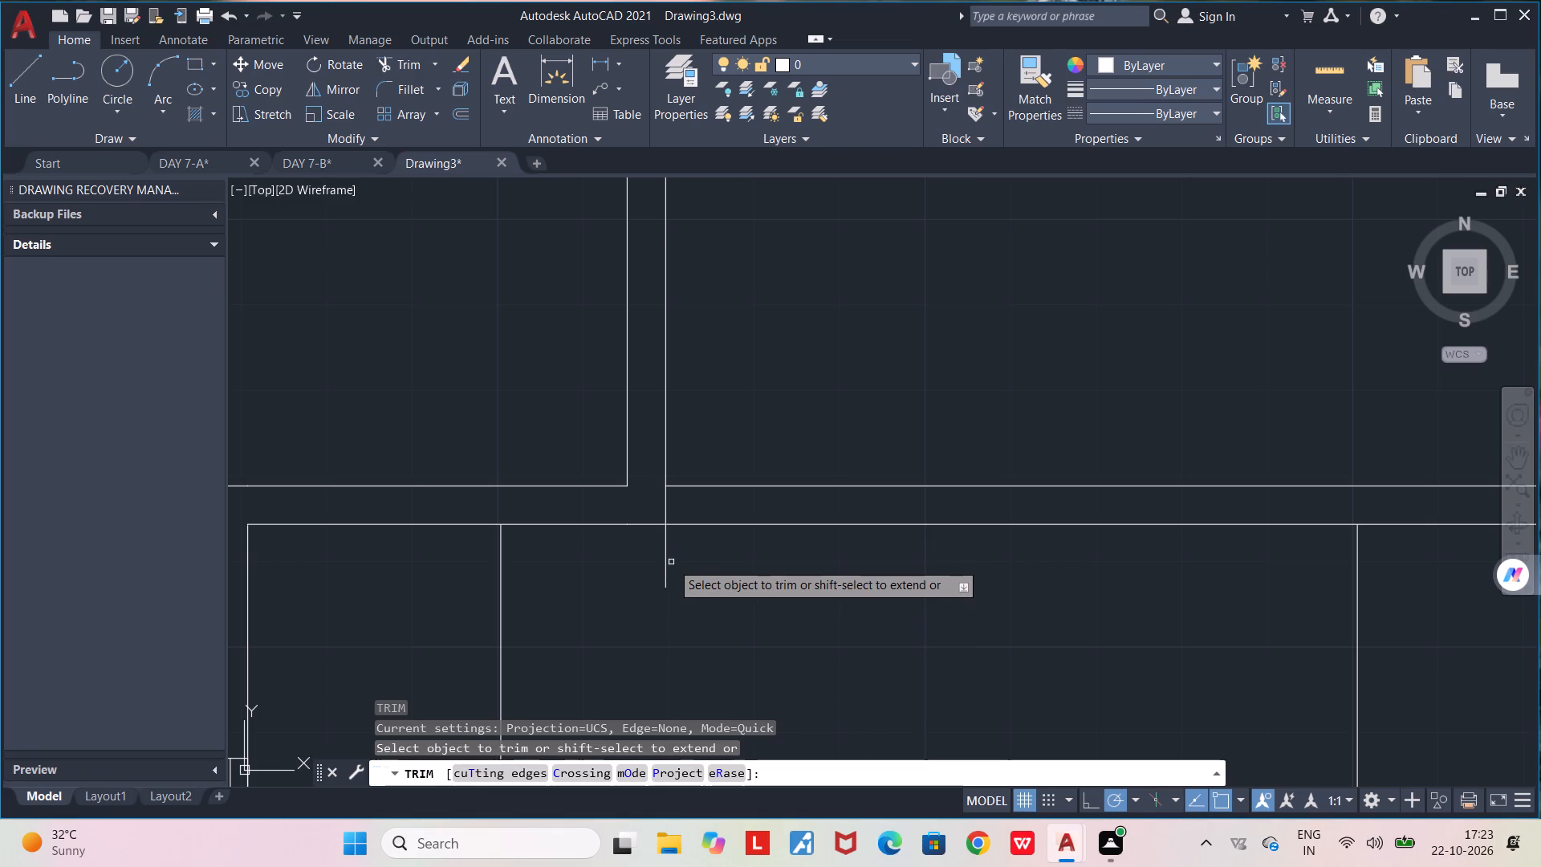
pyautogui.click(665, 564)
pyautogui.moveTo(665, 588); pyautogui.dragTo(664, 664, button='middle')
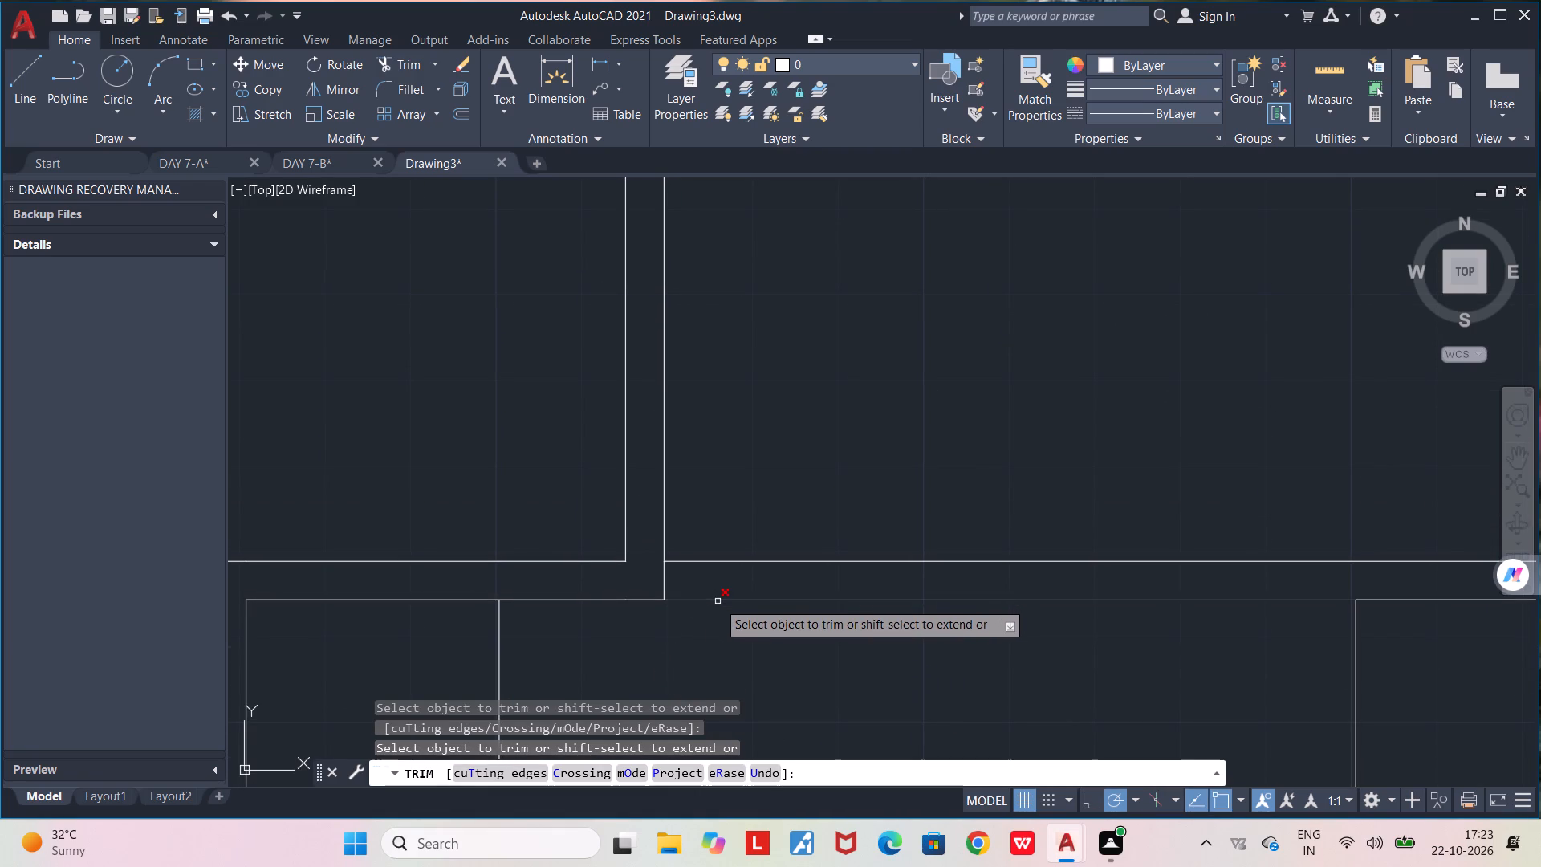
pyautogui.click(718, 601)
pyautogui.moveTo(947, 625); pyautogui.dragTo(620, 592, button='middle')
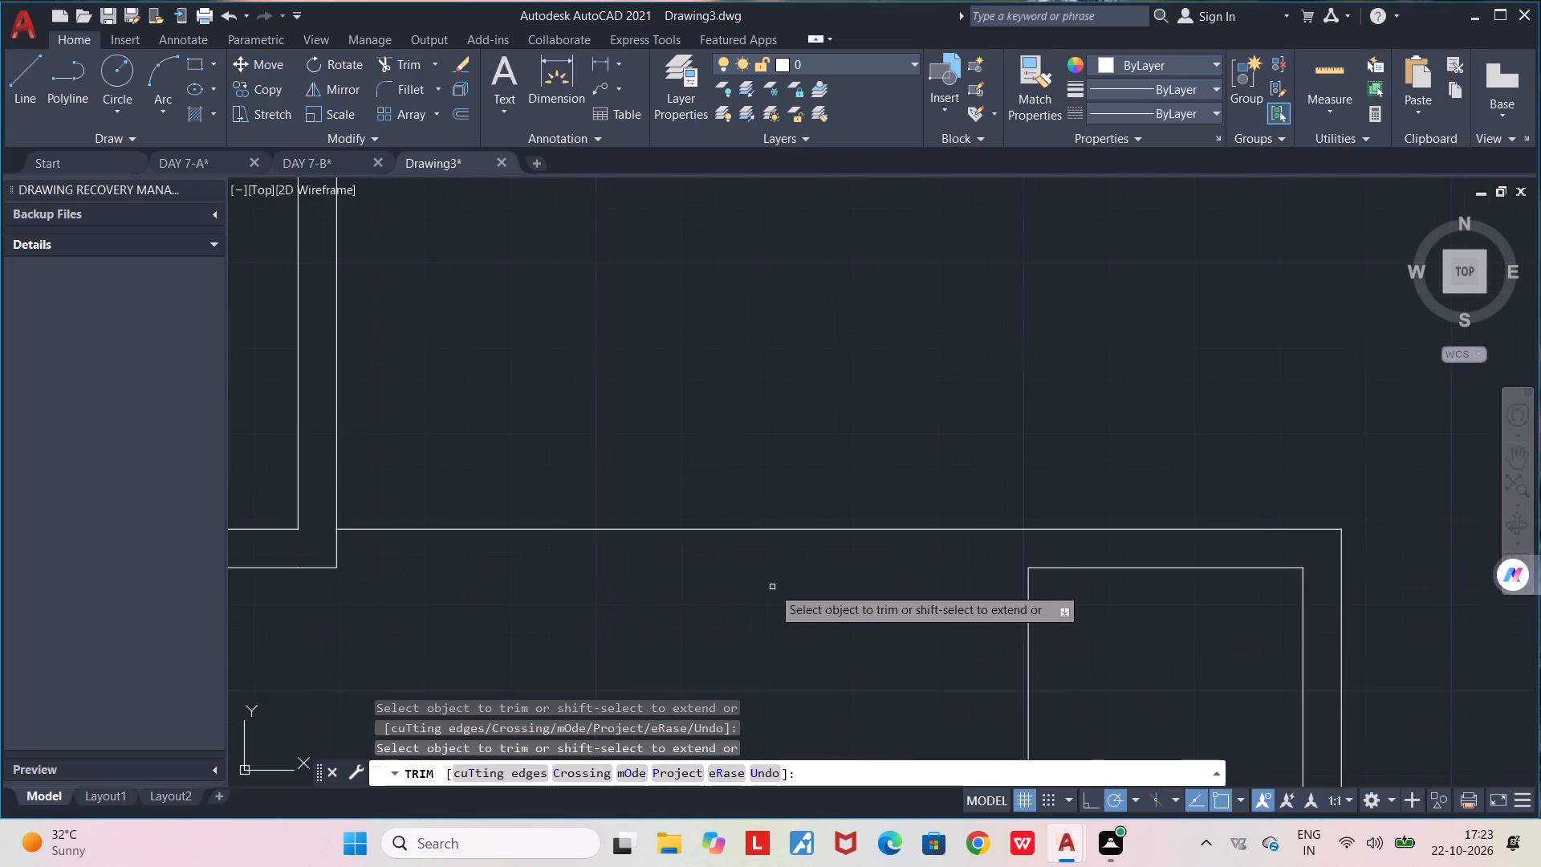
pyautogui.scroll(-1, 772, 587)
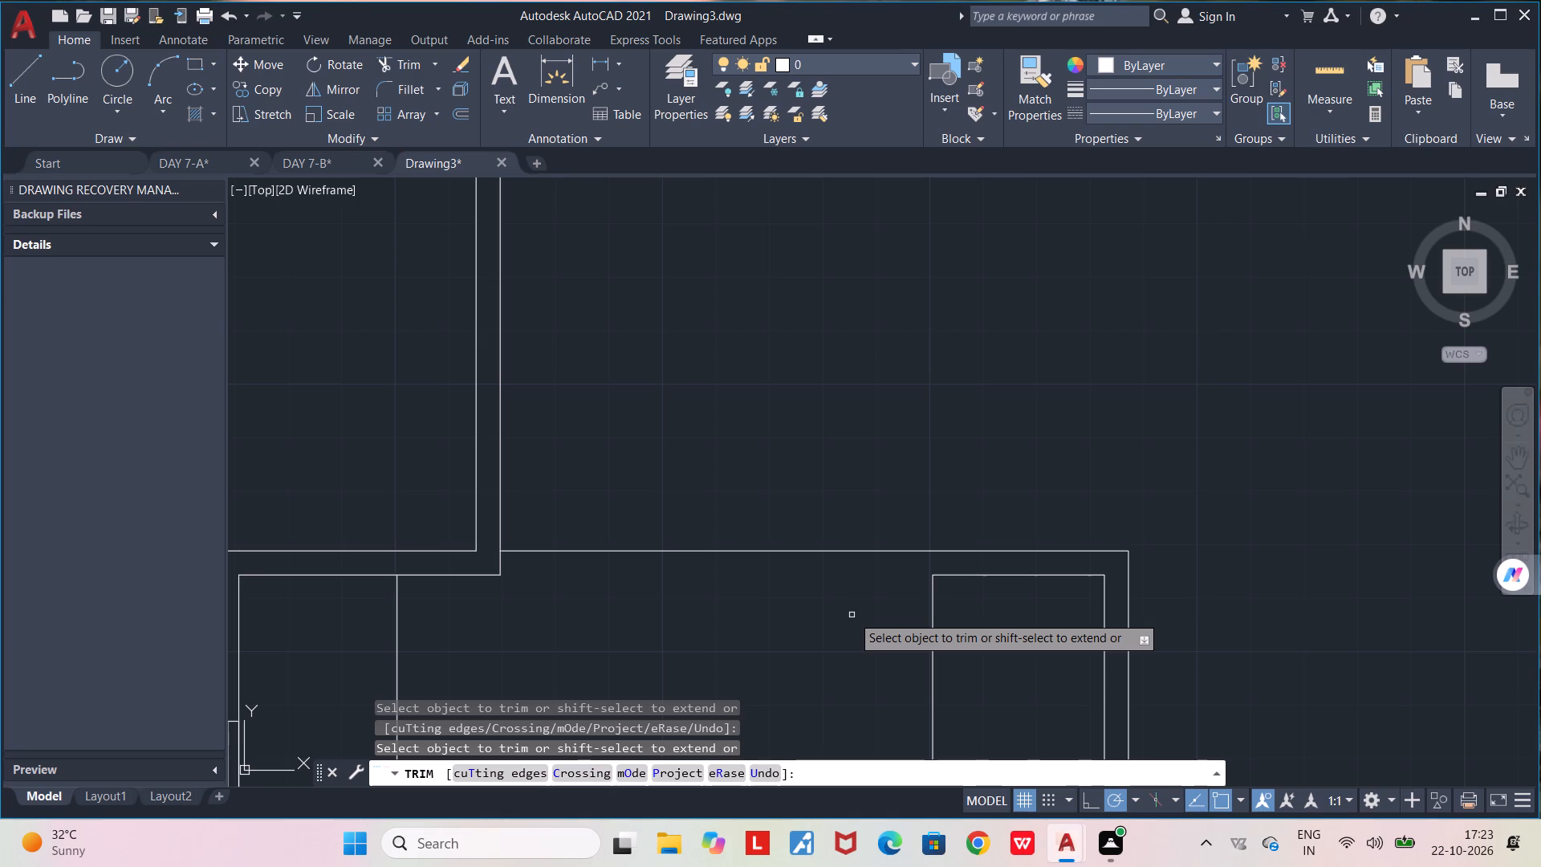
pyautogui.press('space')
# Draw a vertical line about 6.6" long north from the inner rectangle's northeast corner across the southwest room's north wall.
pyautogui.write('L')
pyautogui.press('Return')
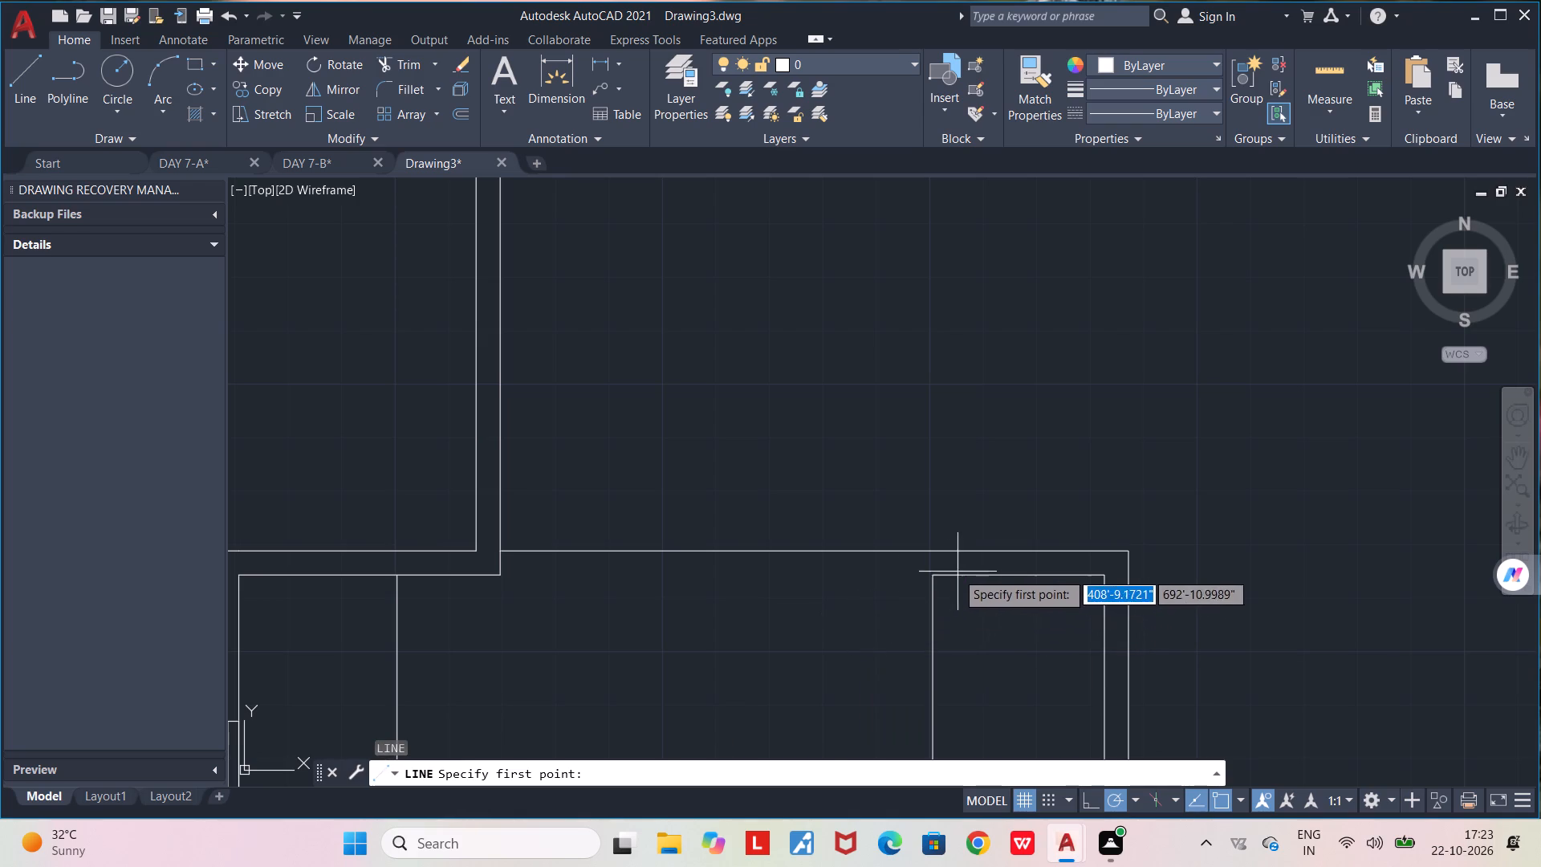
pyautogui.scroll(3, 950, 571)
pyautogui.click(884, 586)
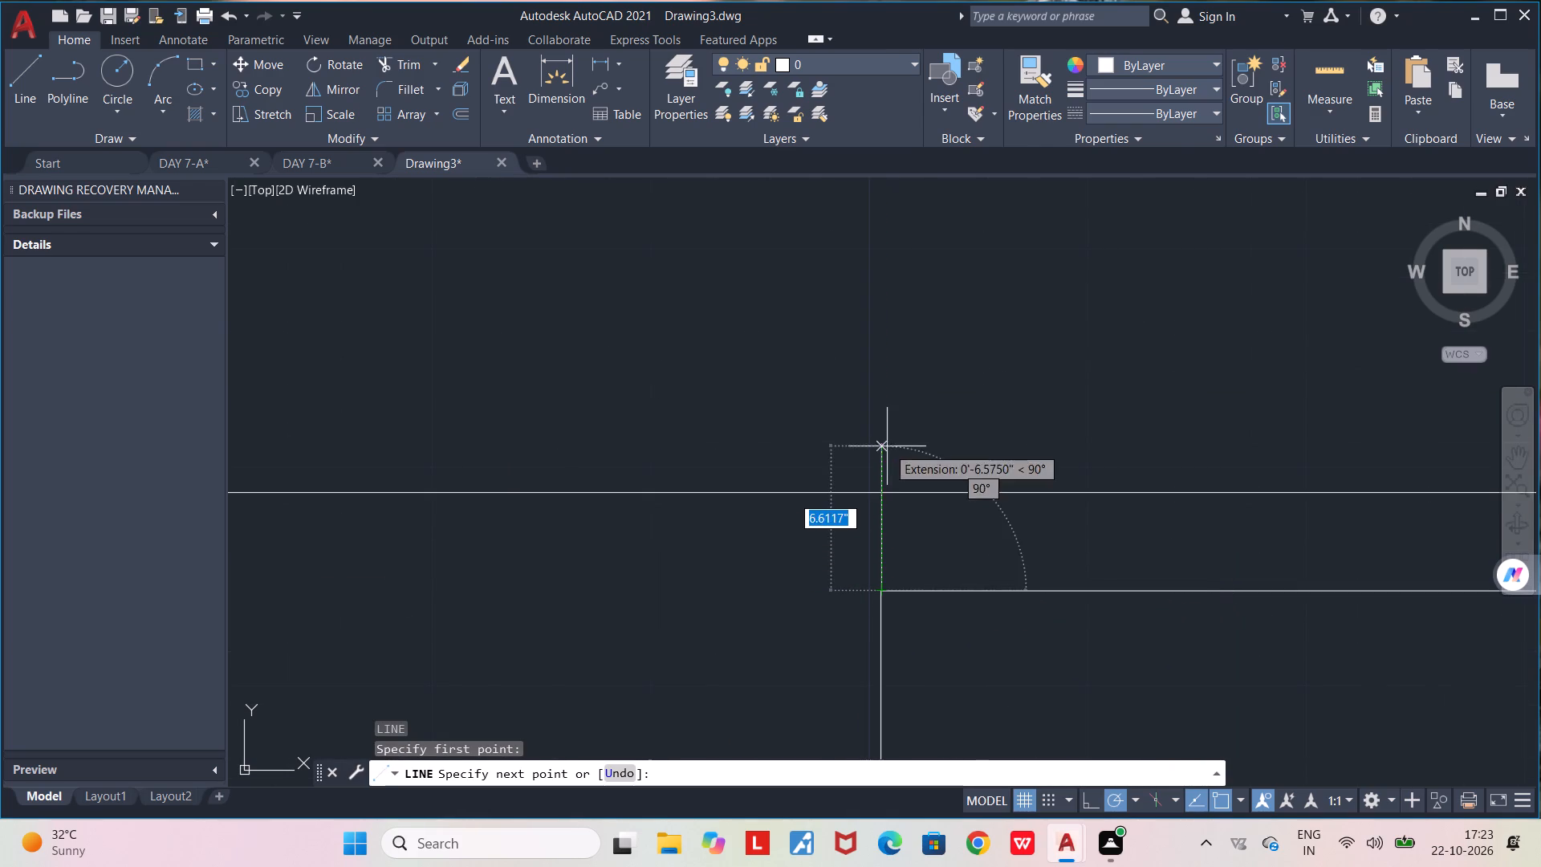
pyautogui.click(887, 446)
pyautogui.press('space')
# Trim the part of the new vertical line that projects north of the southwest room's wall.
pyautogui.write('TR')
pyautogui.press('Return')
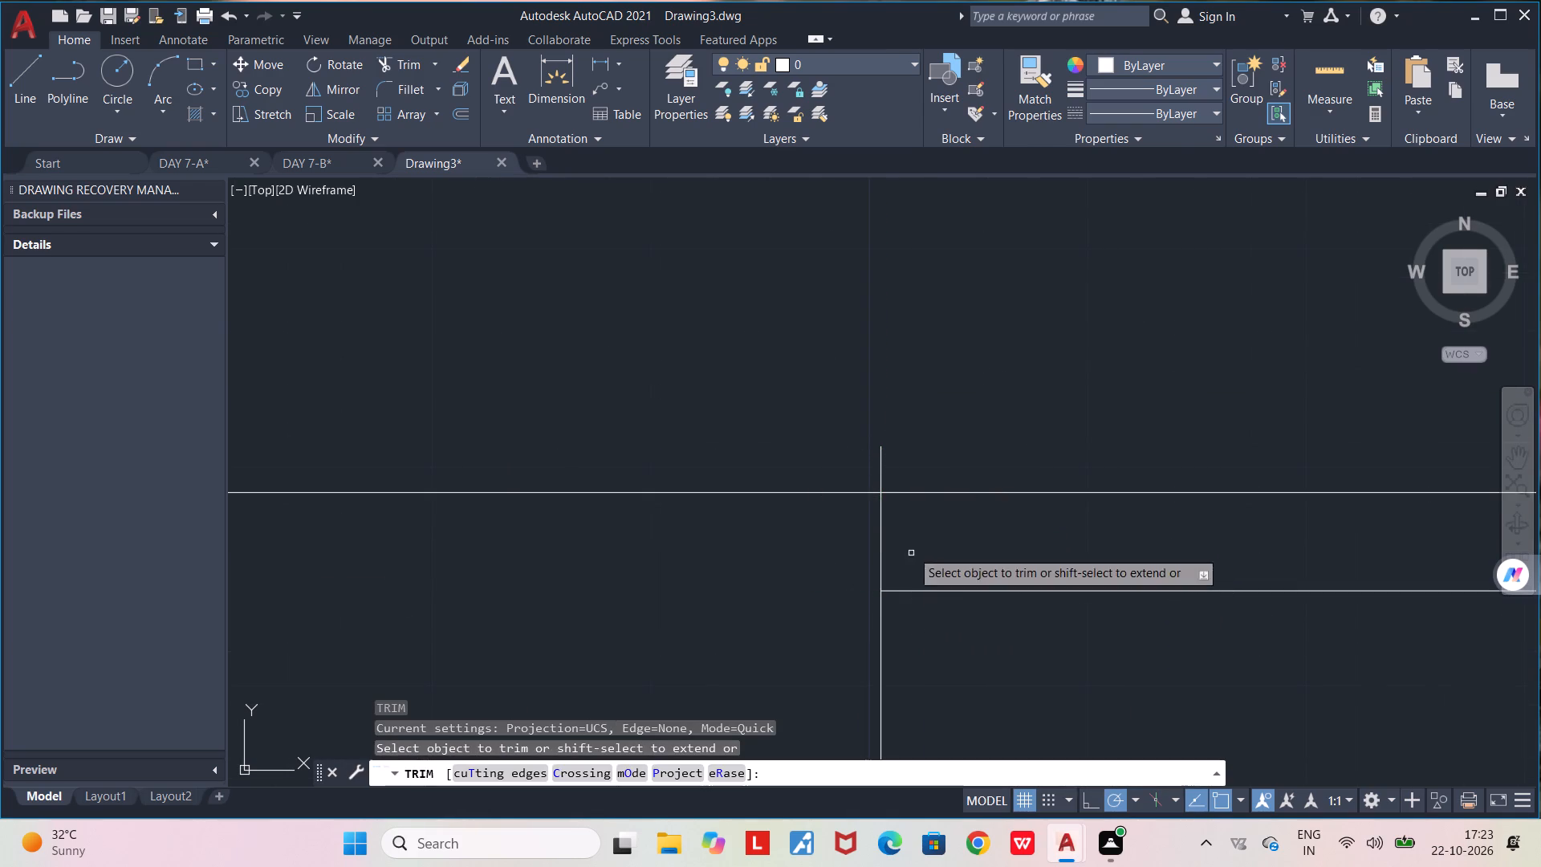
pyautogui.click(878, 473)
pyautogui.scroll(-3, 898, 469)
pyautogui.moveTo(785, 586); pyautogui.dragTo(929, 442, button='middle')
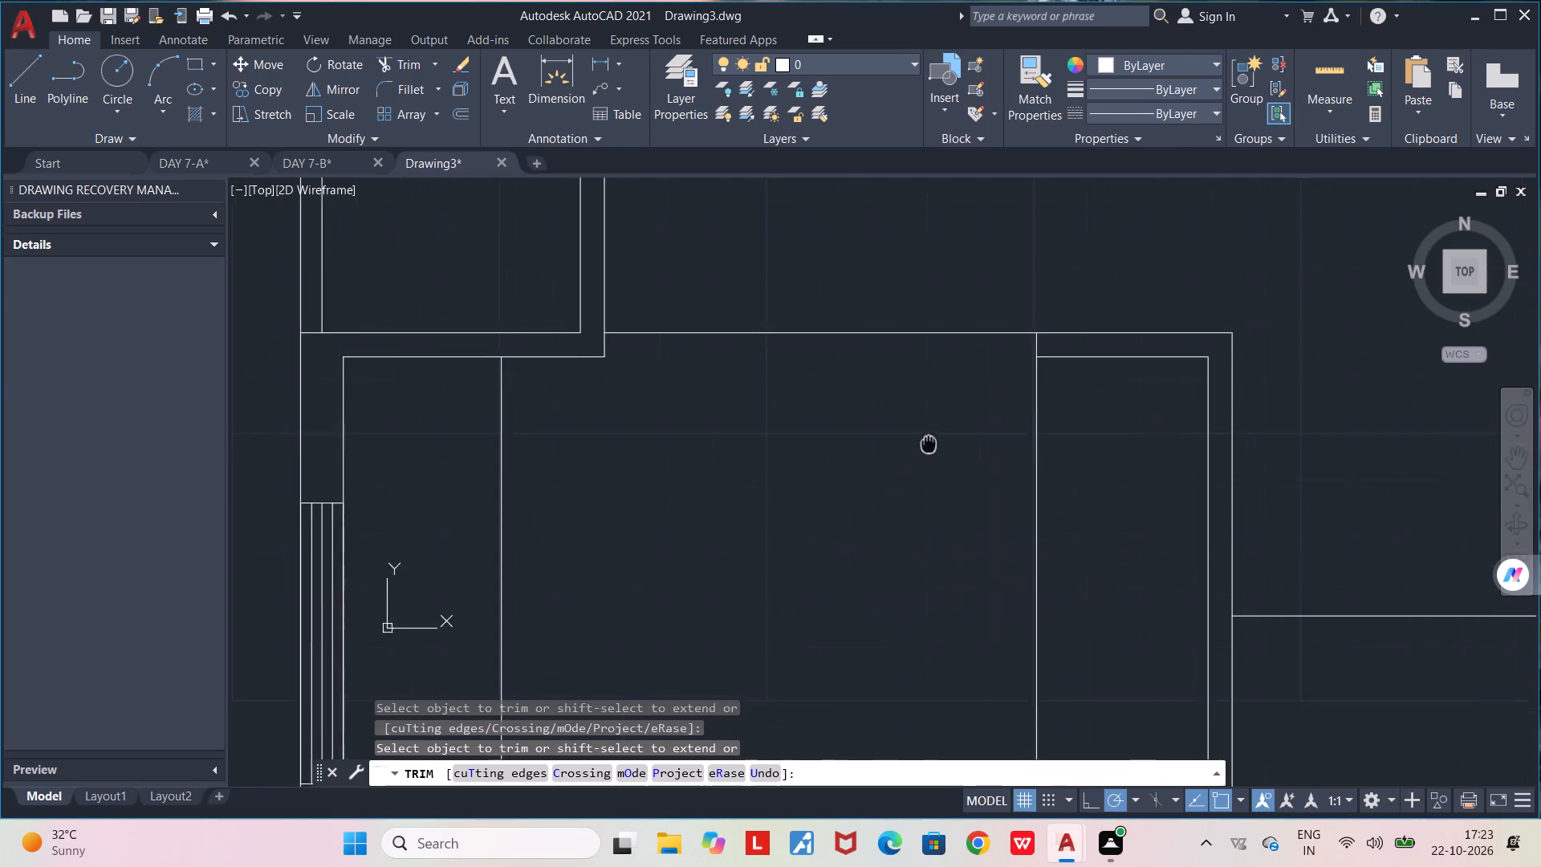
pyautogui.moveTo(929, 442); pyautogui.dragTo(932, 440, button='middle')
pyautogui.scroll(-3, 932, 440)
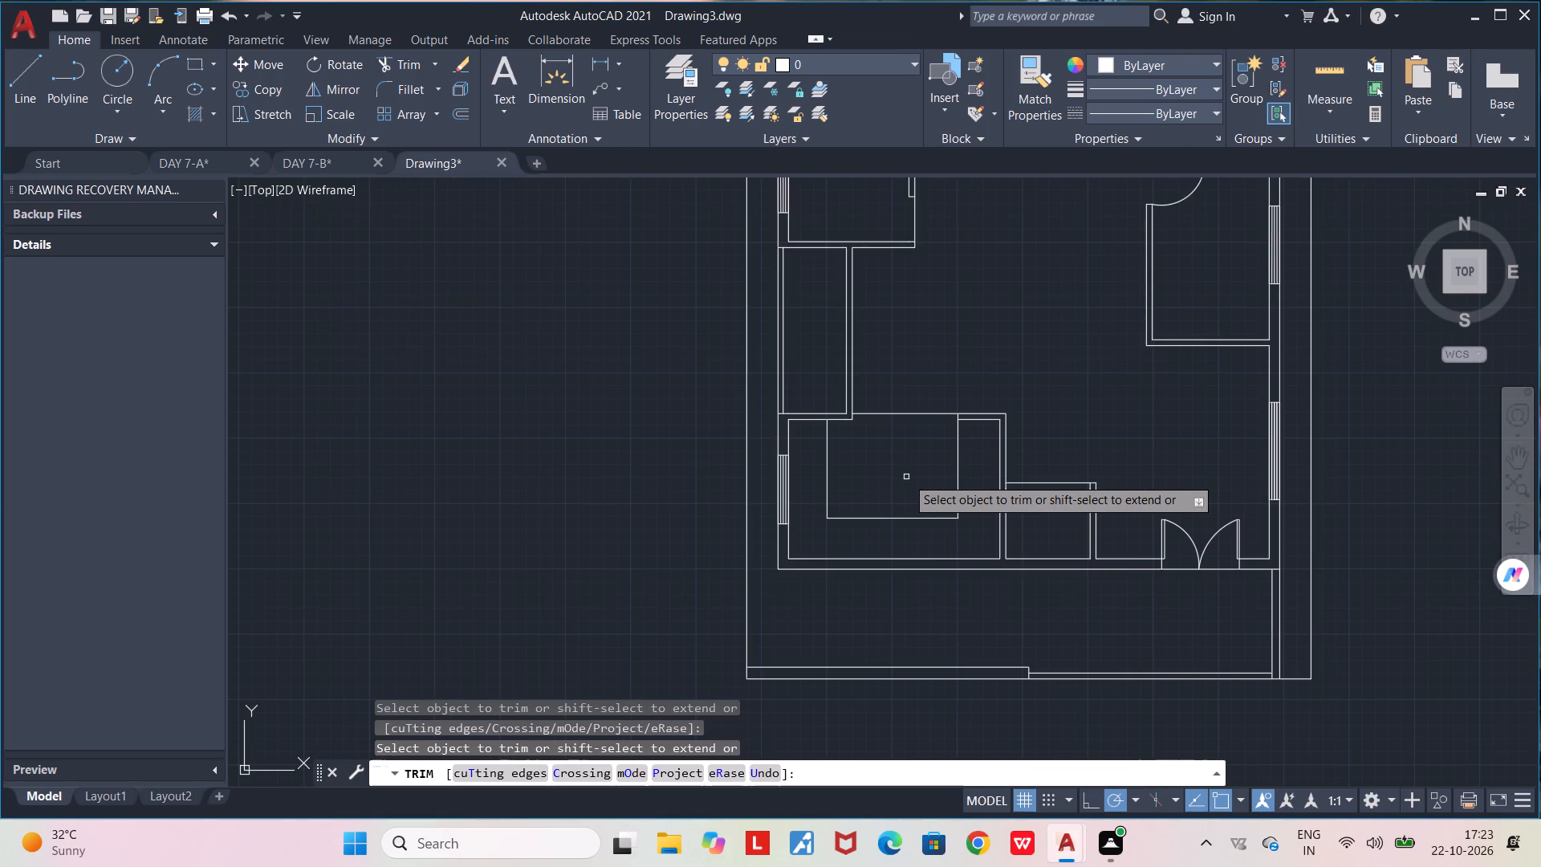
pyautogui.moveTo(906, 478); pyautogui.dragTo(914, 506, button='middle')
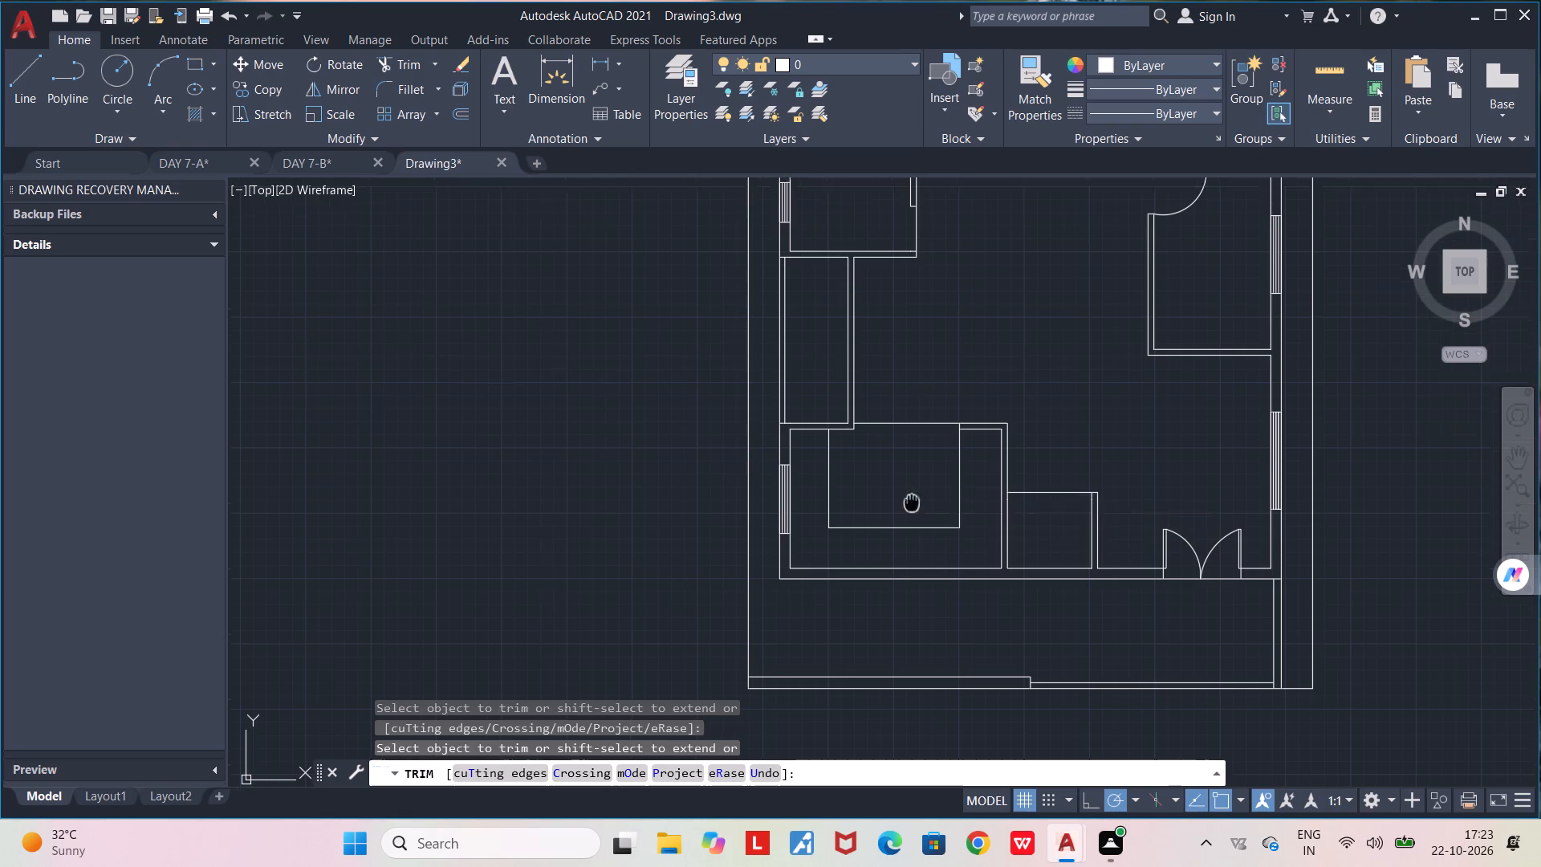
pyautogui.moveTo(914, 506); pyautogui.dragTo(937, 613, button='middle')
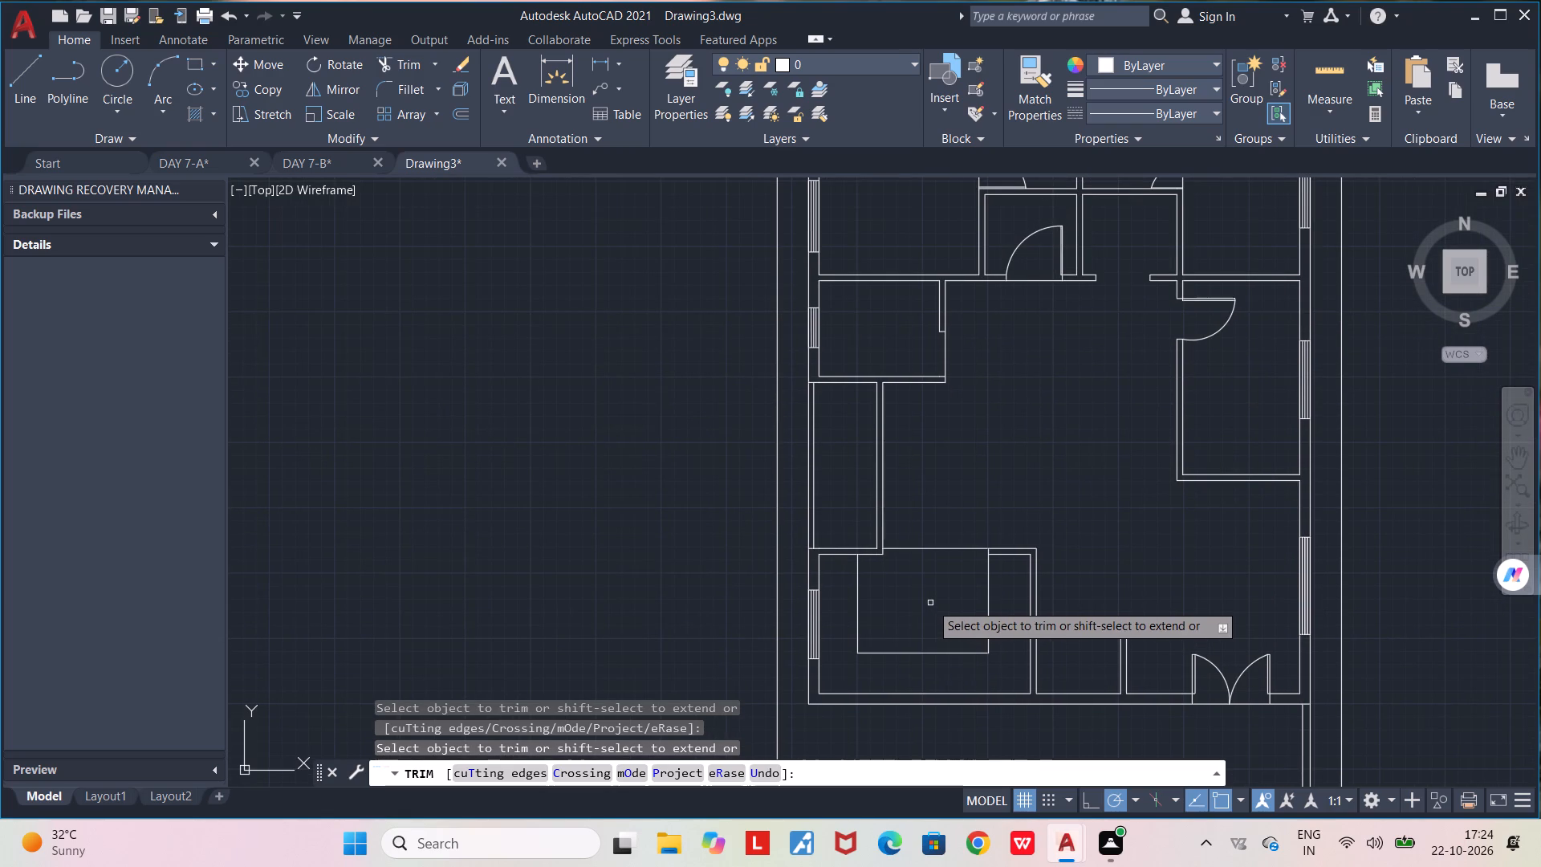
pyautogui.scroll(-1, 930, 603)
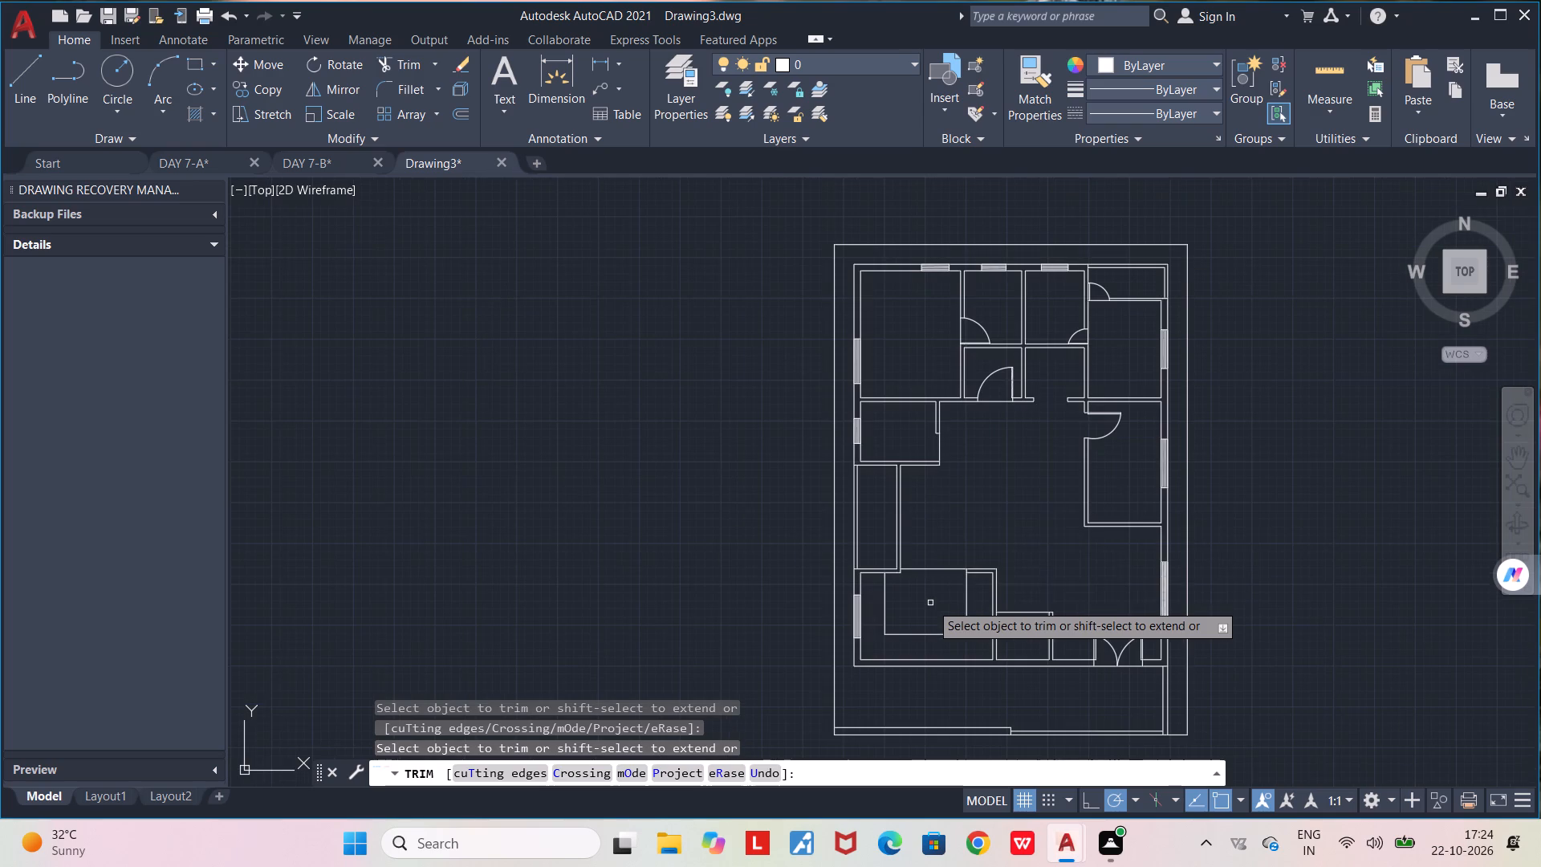
pyautogui.moveTo(964, 503); pyautogui.dragTo(954, 556, button='middle')
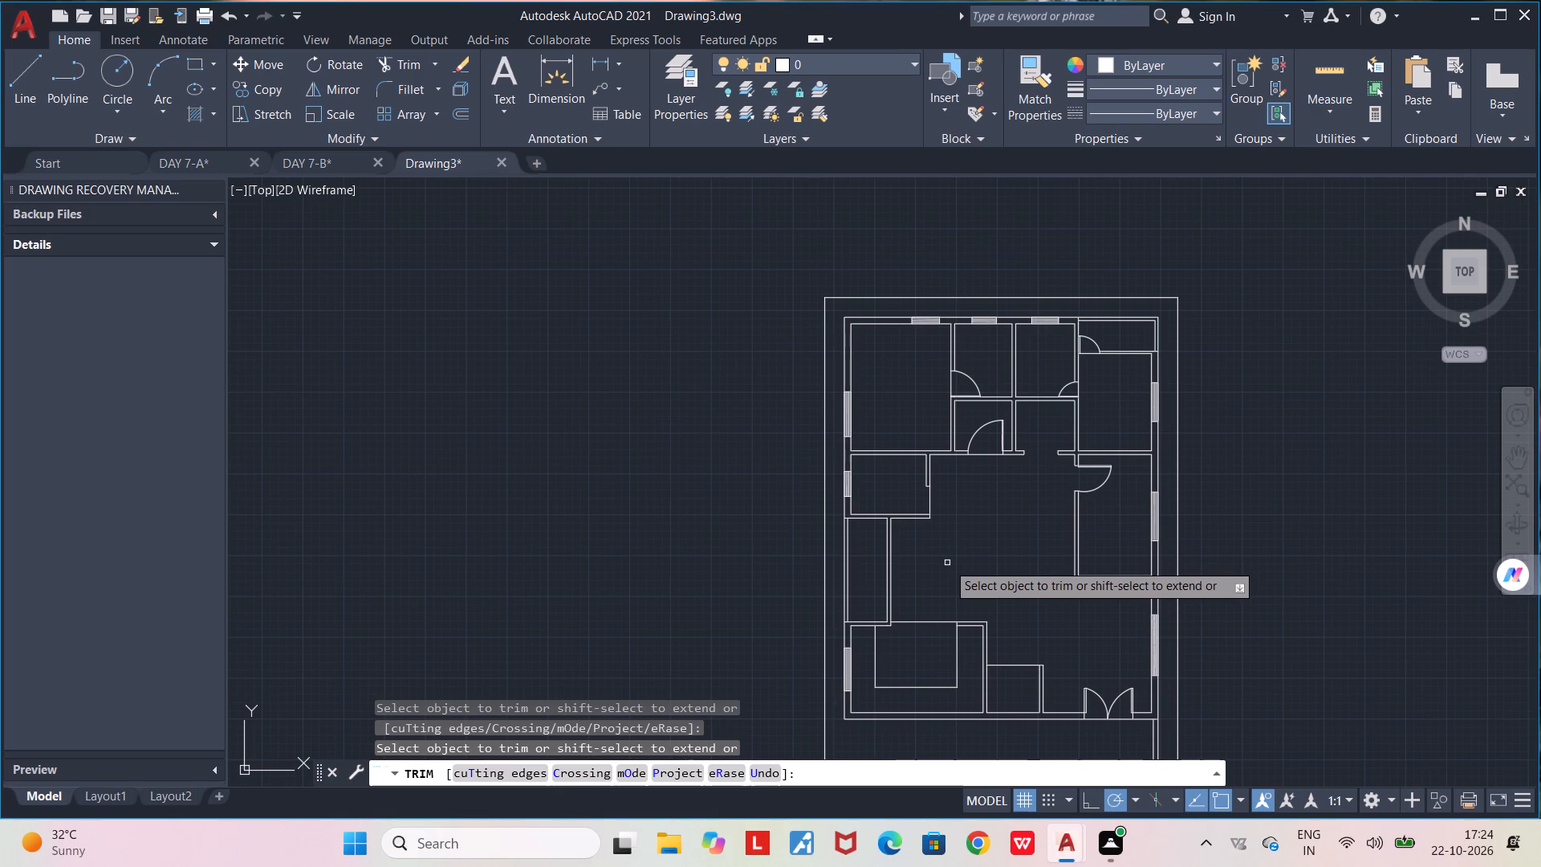
pyautogui.press('space')
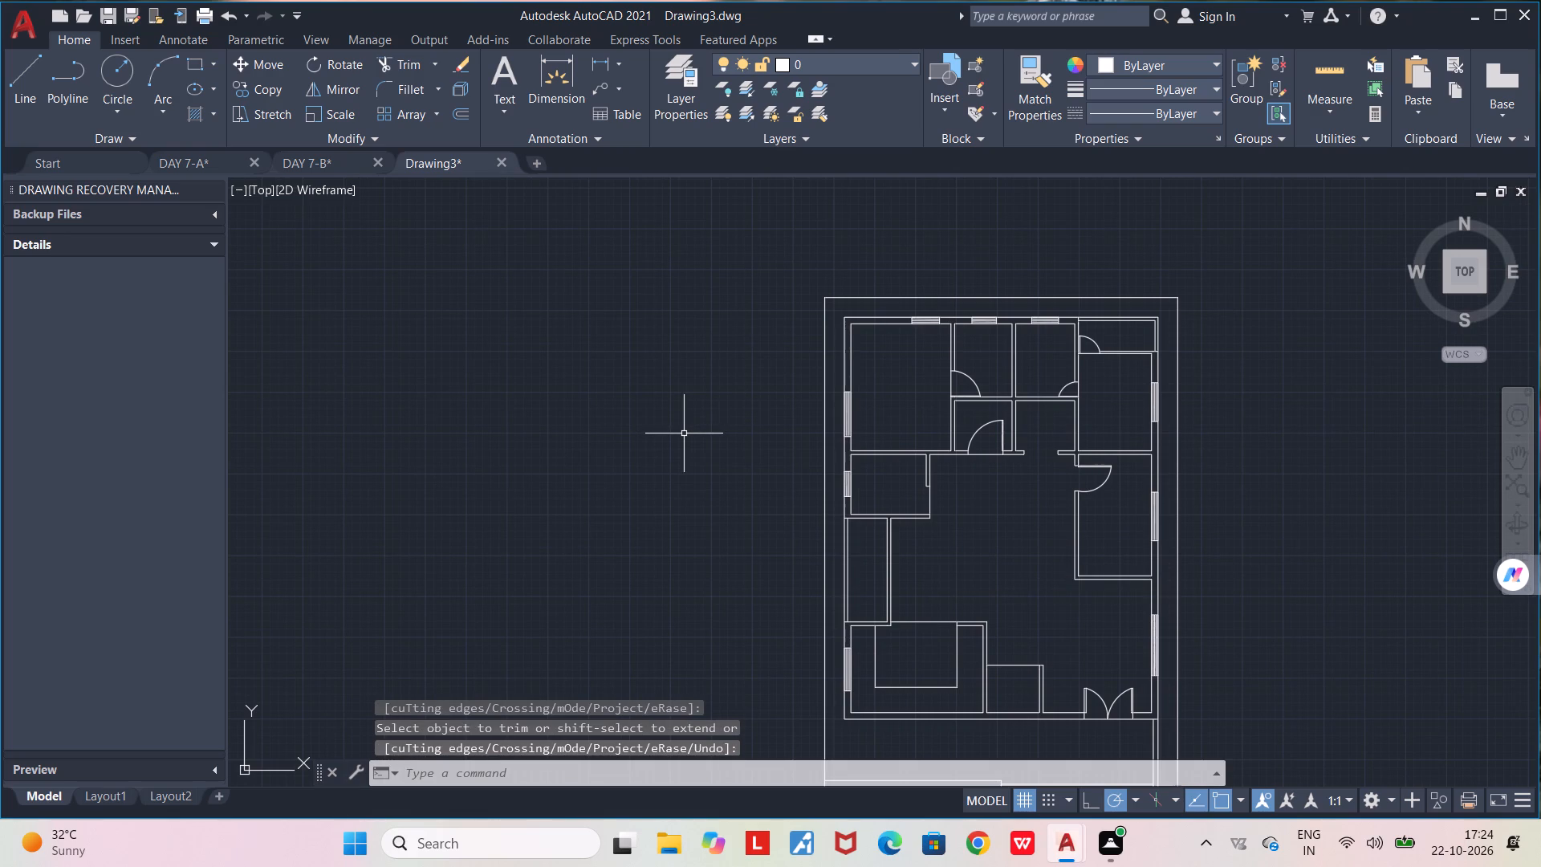
# Insert the Bed - Queen block from the DesignCenter Home - Space Planner blocks in the empty area west of the plan.
pyautogui.hotkey('ctrl', '2')
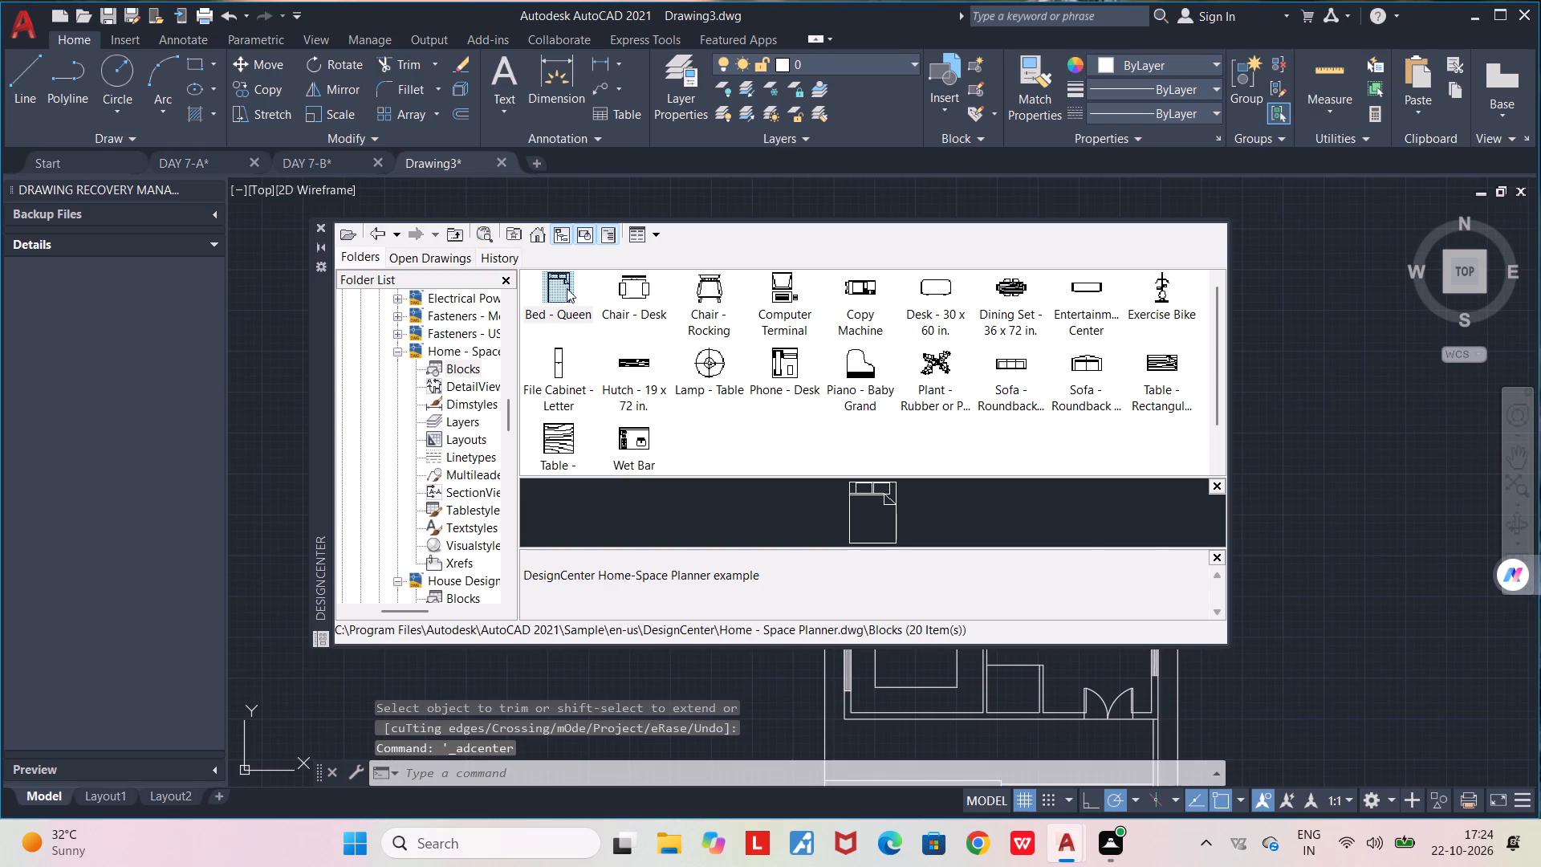
pyautogui.doubleClick(570, 286)
pyautogui.click(868, 542)
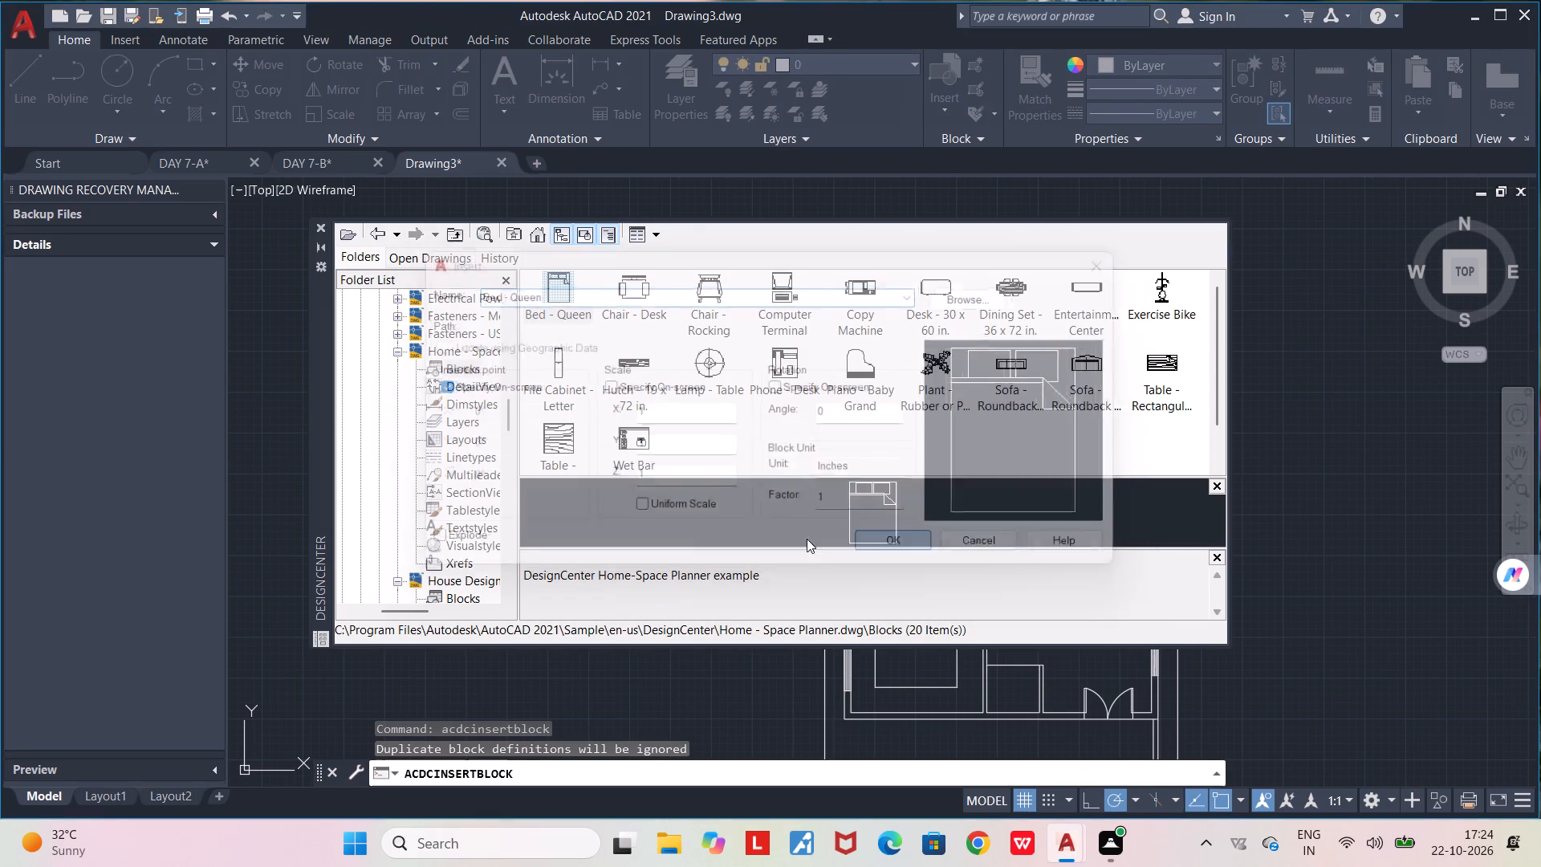
pyautogui.click(249, 314)
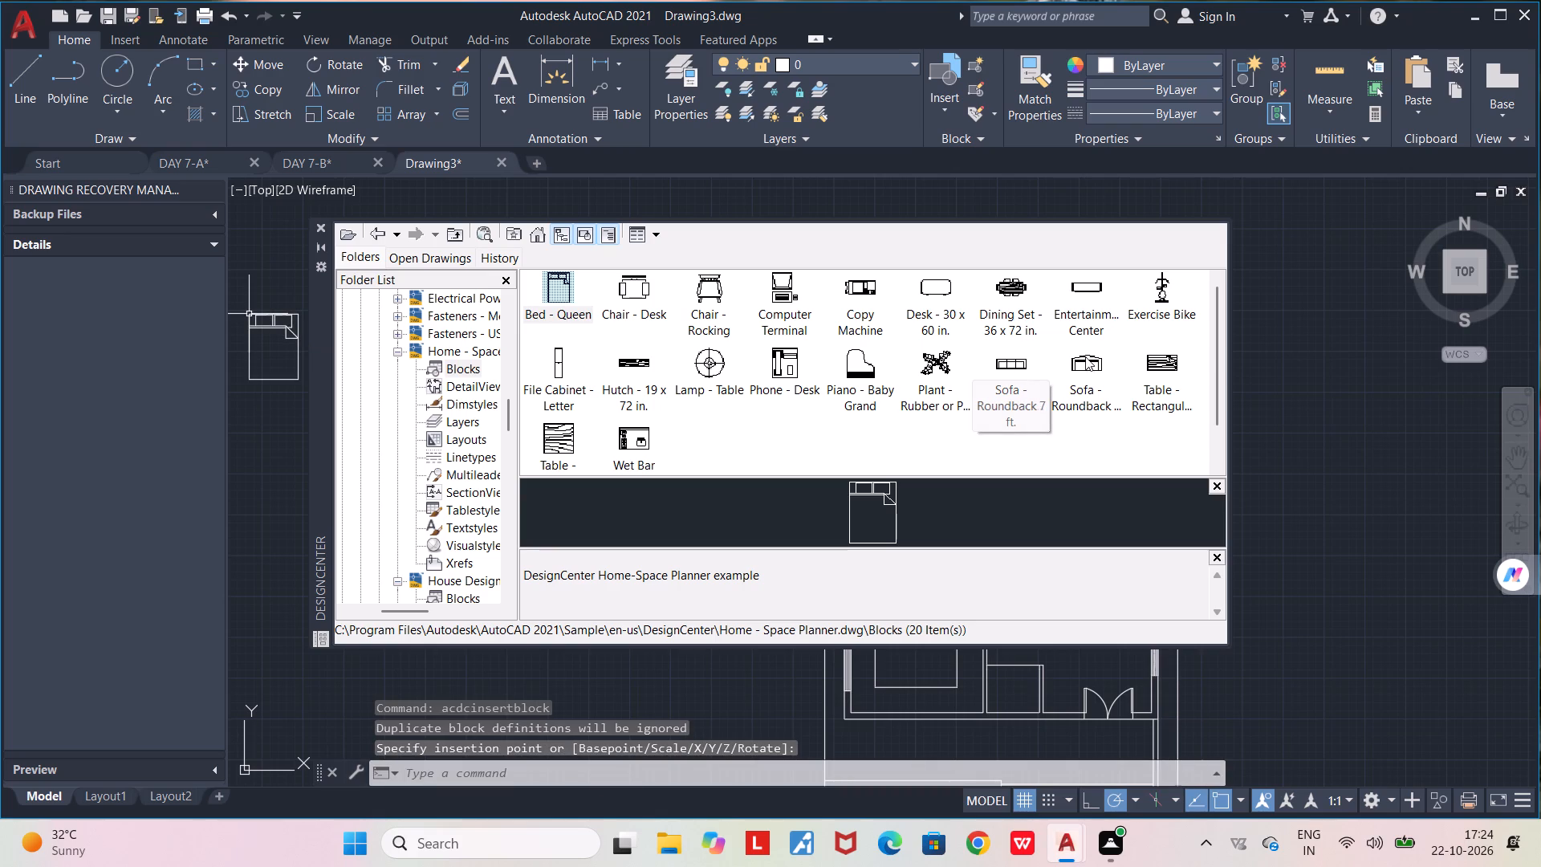
# Insert the Sofa - Roundback 7 ft. block at scale 1 and rotation 0, just south of the bed.
pyautogui.doubleClick(1019, 364)
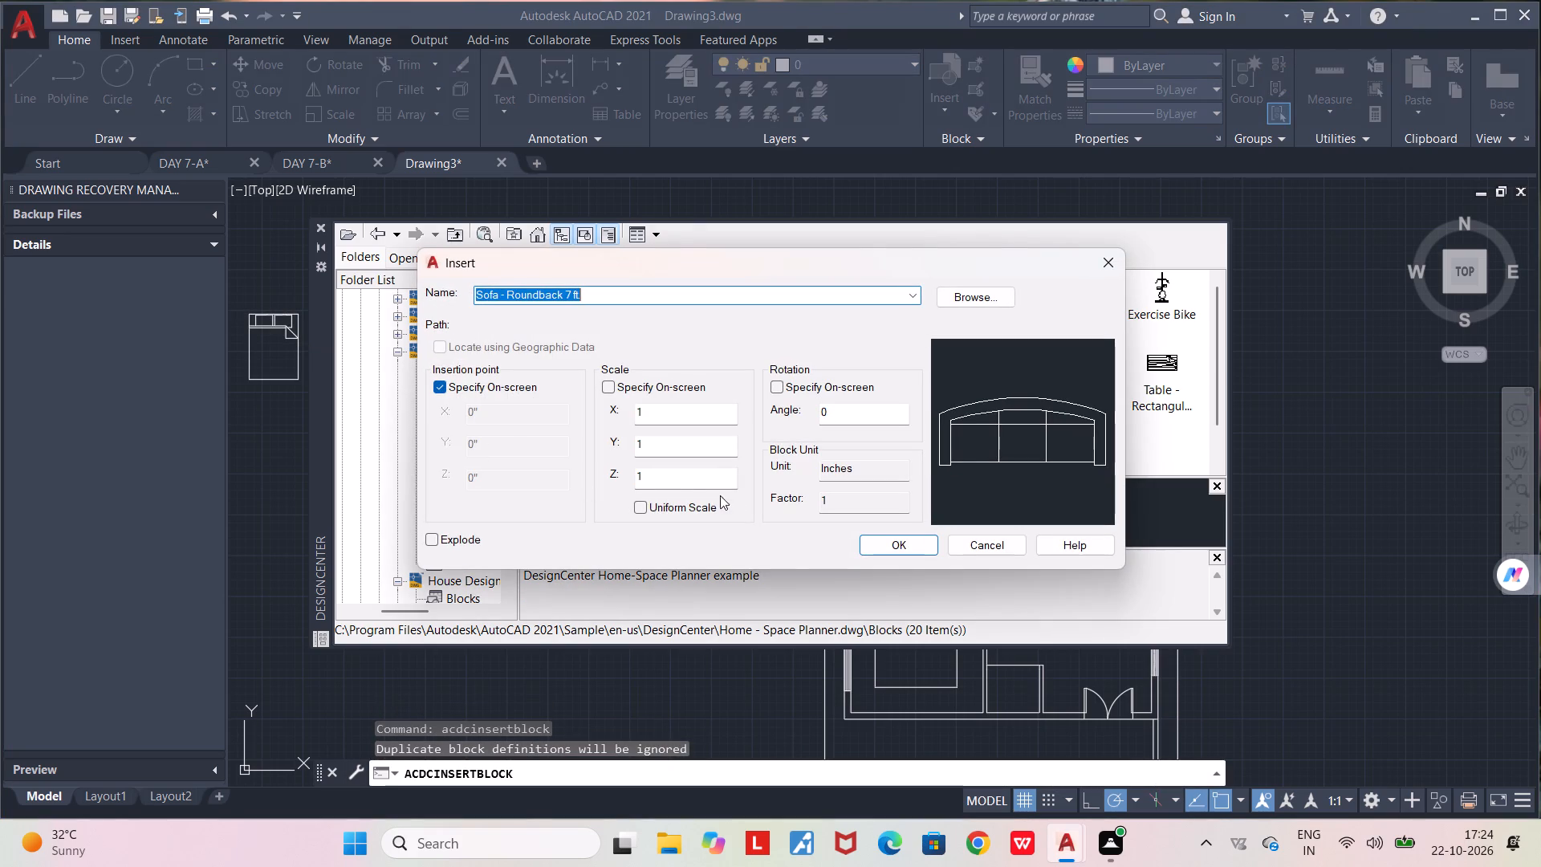
pyautogui.click(884, 547)
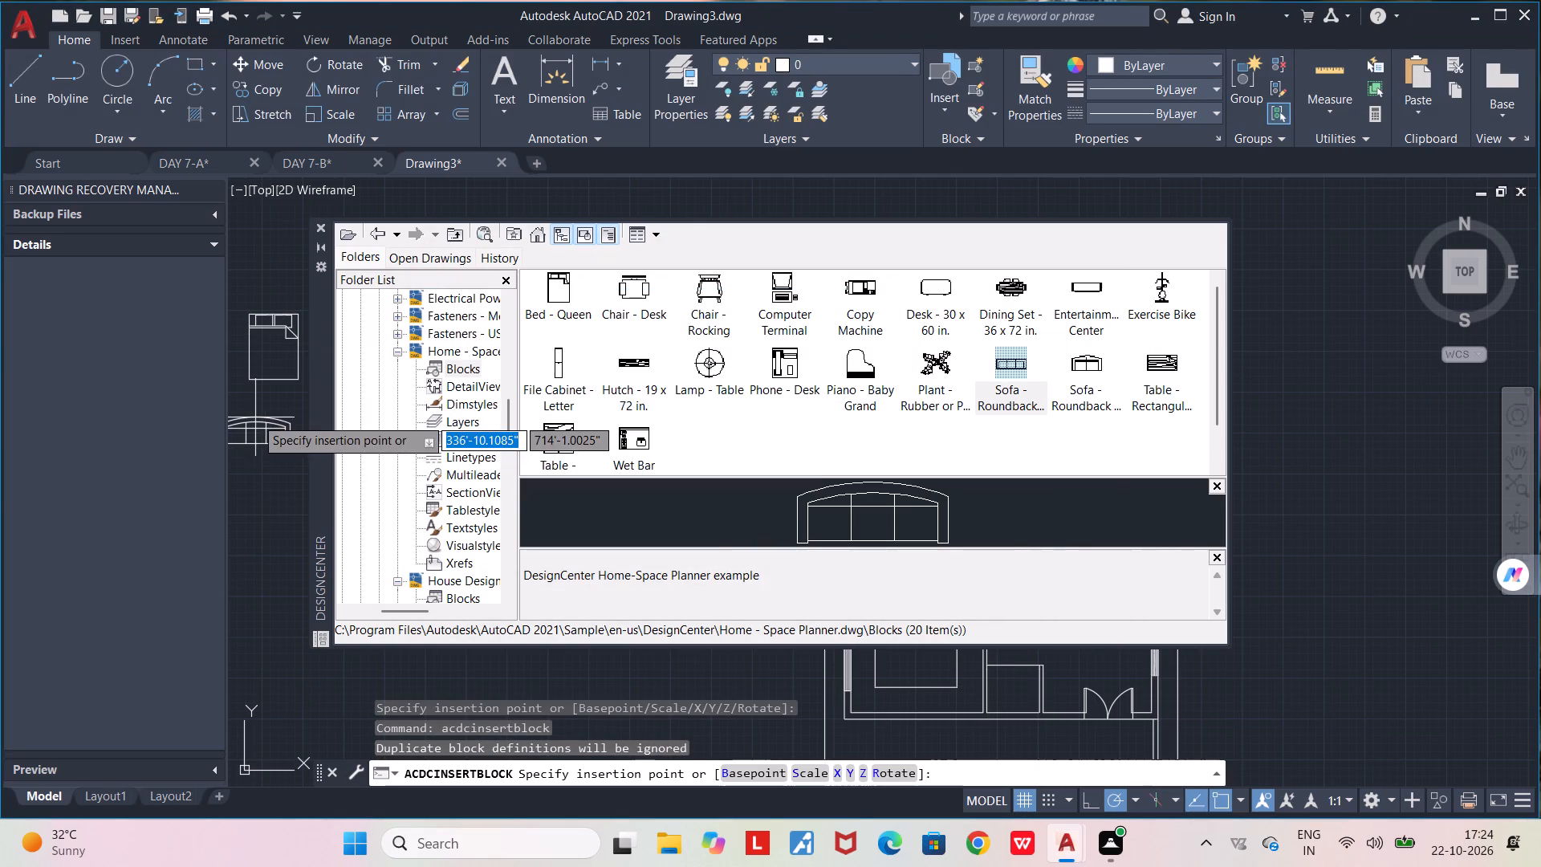
pyautogui.click(255, 417)
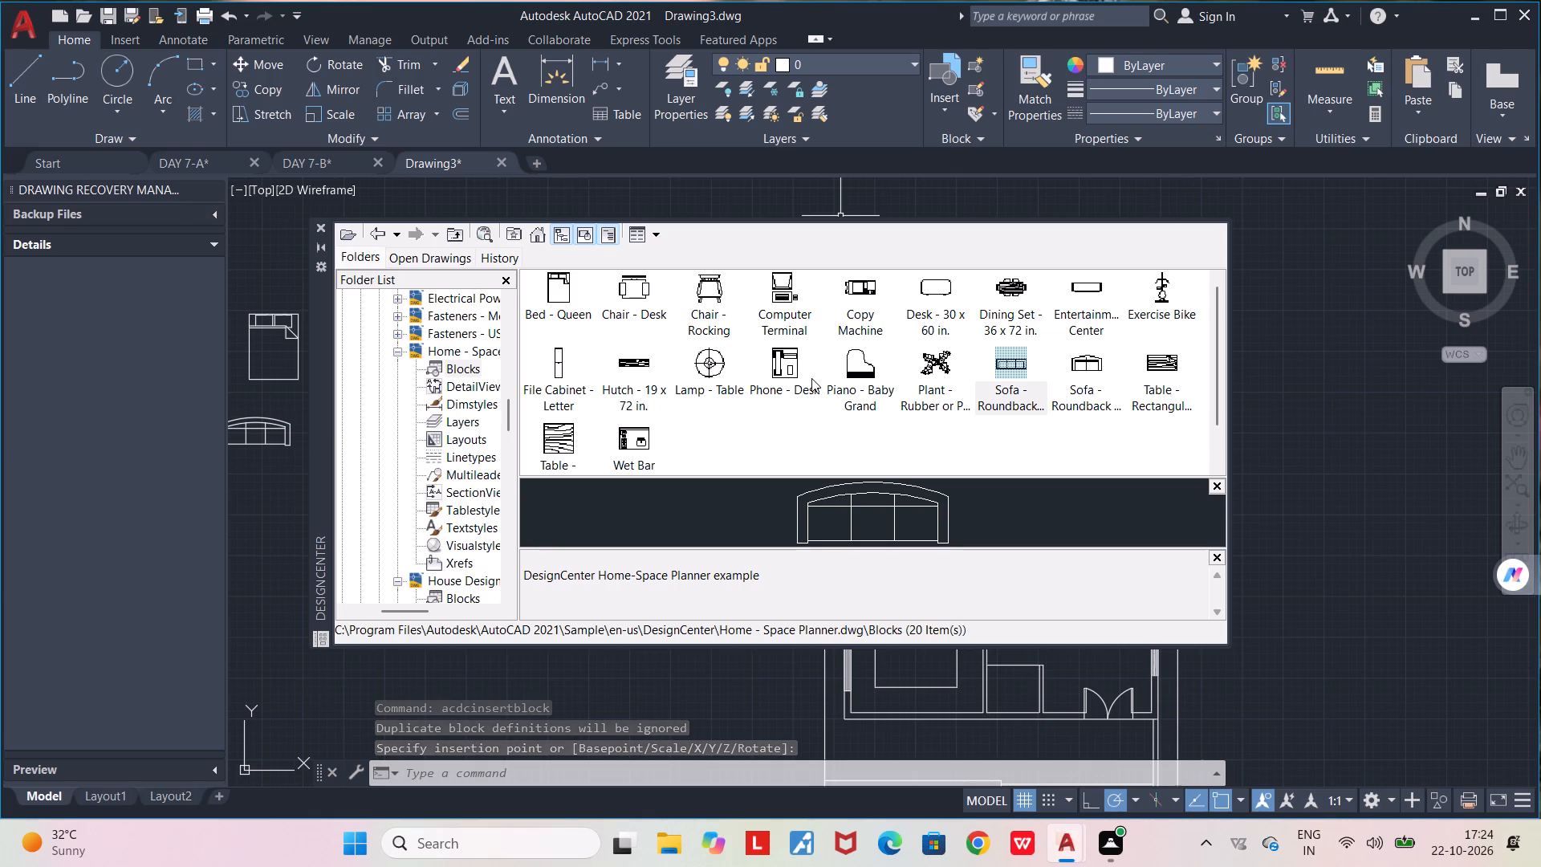
# Insert the Dining Set - 36 x 72 in. block at scale 1 and rotation 0, just south of the sofa.
pyautogui.doubleClick(1009, 288)
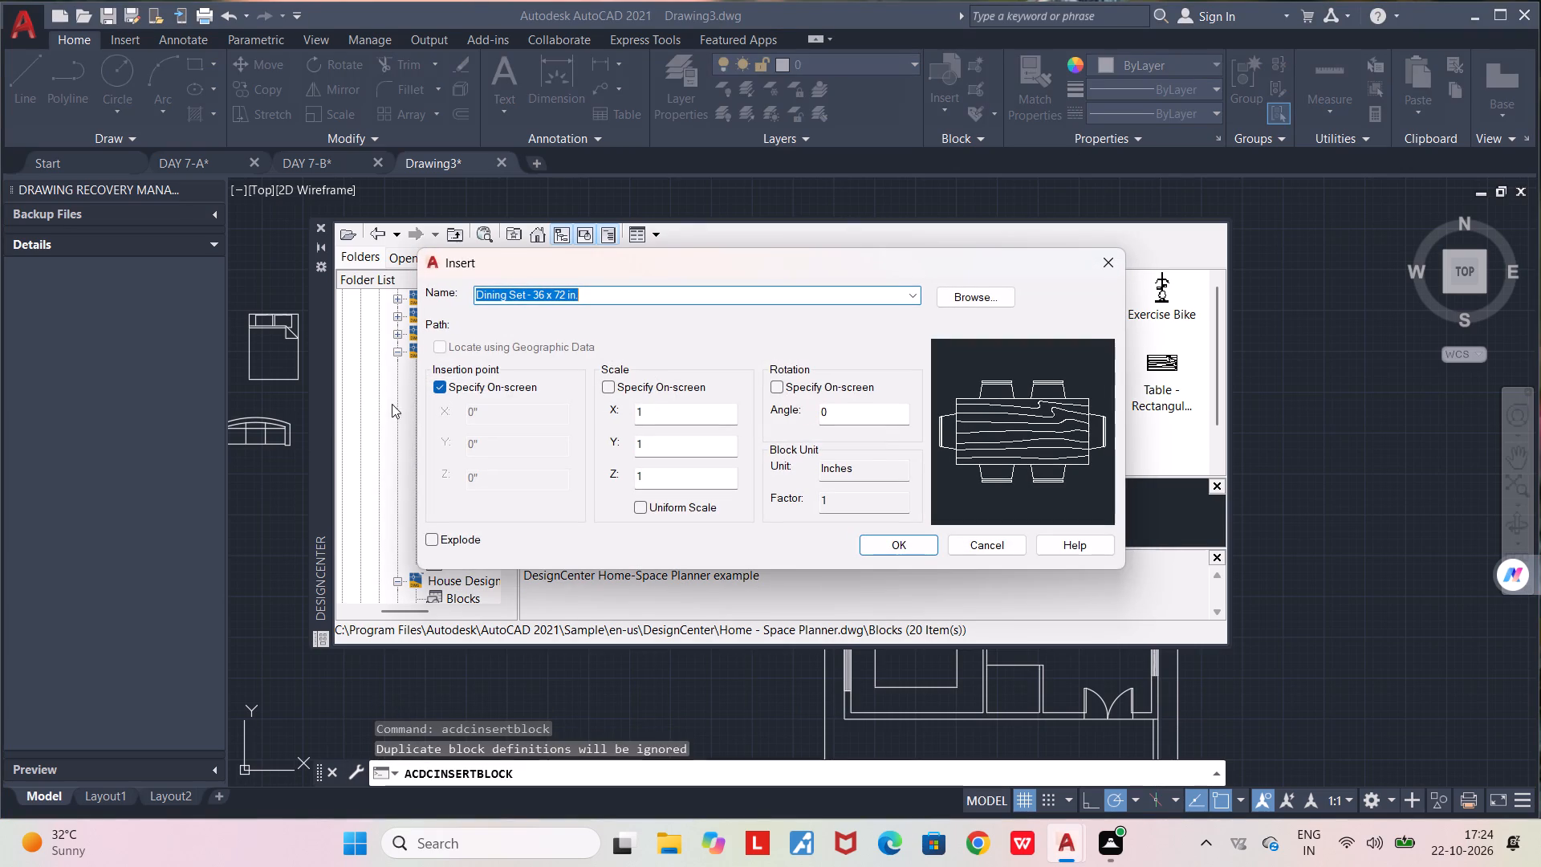
pyautogui.click(896, 539)
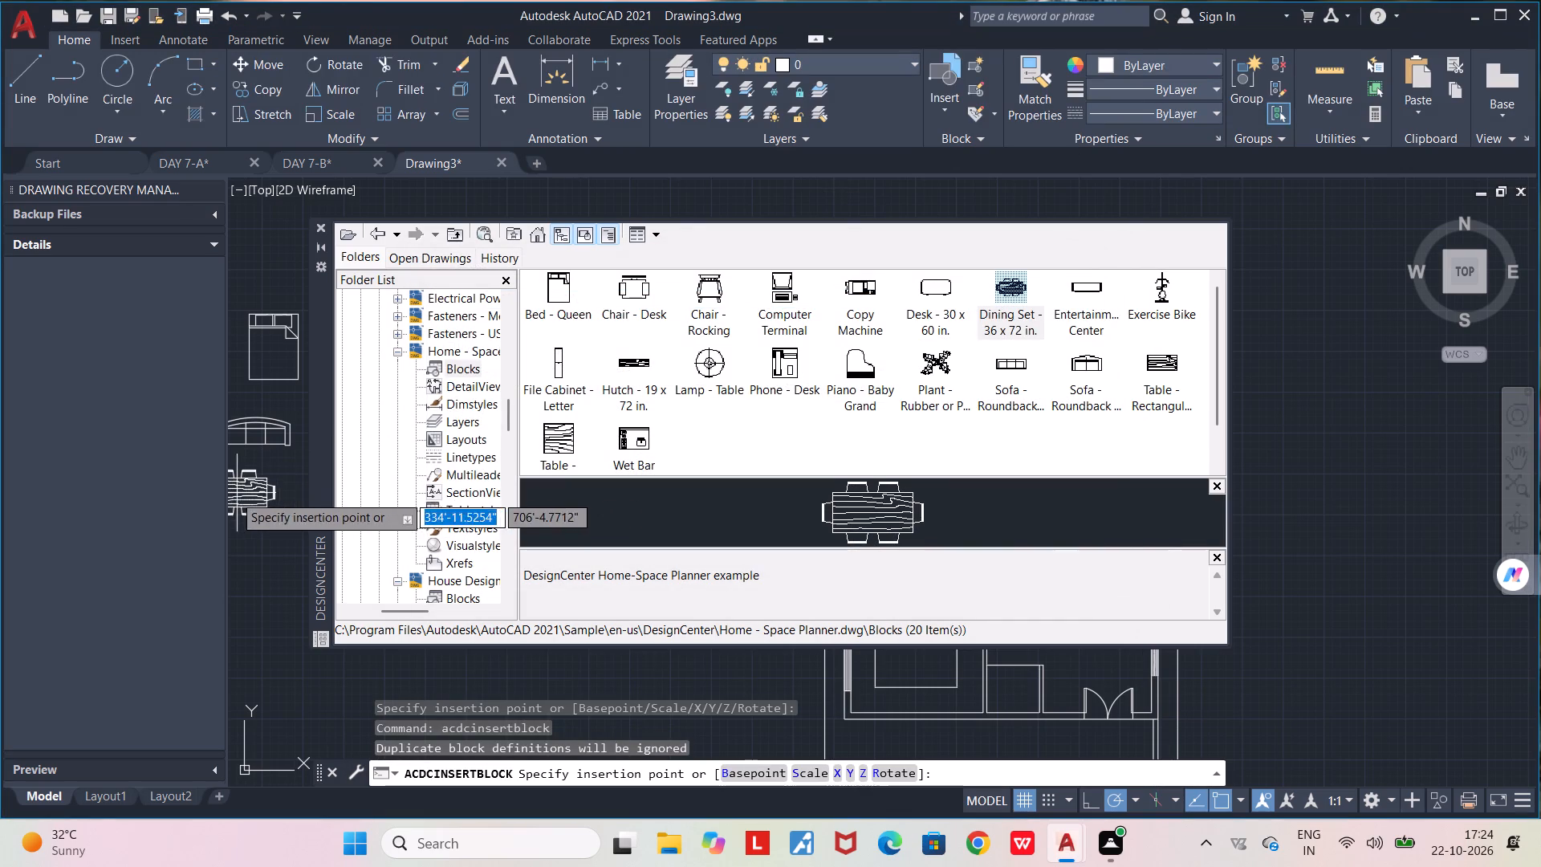
pyautogui.click(257, 482)
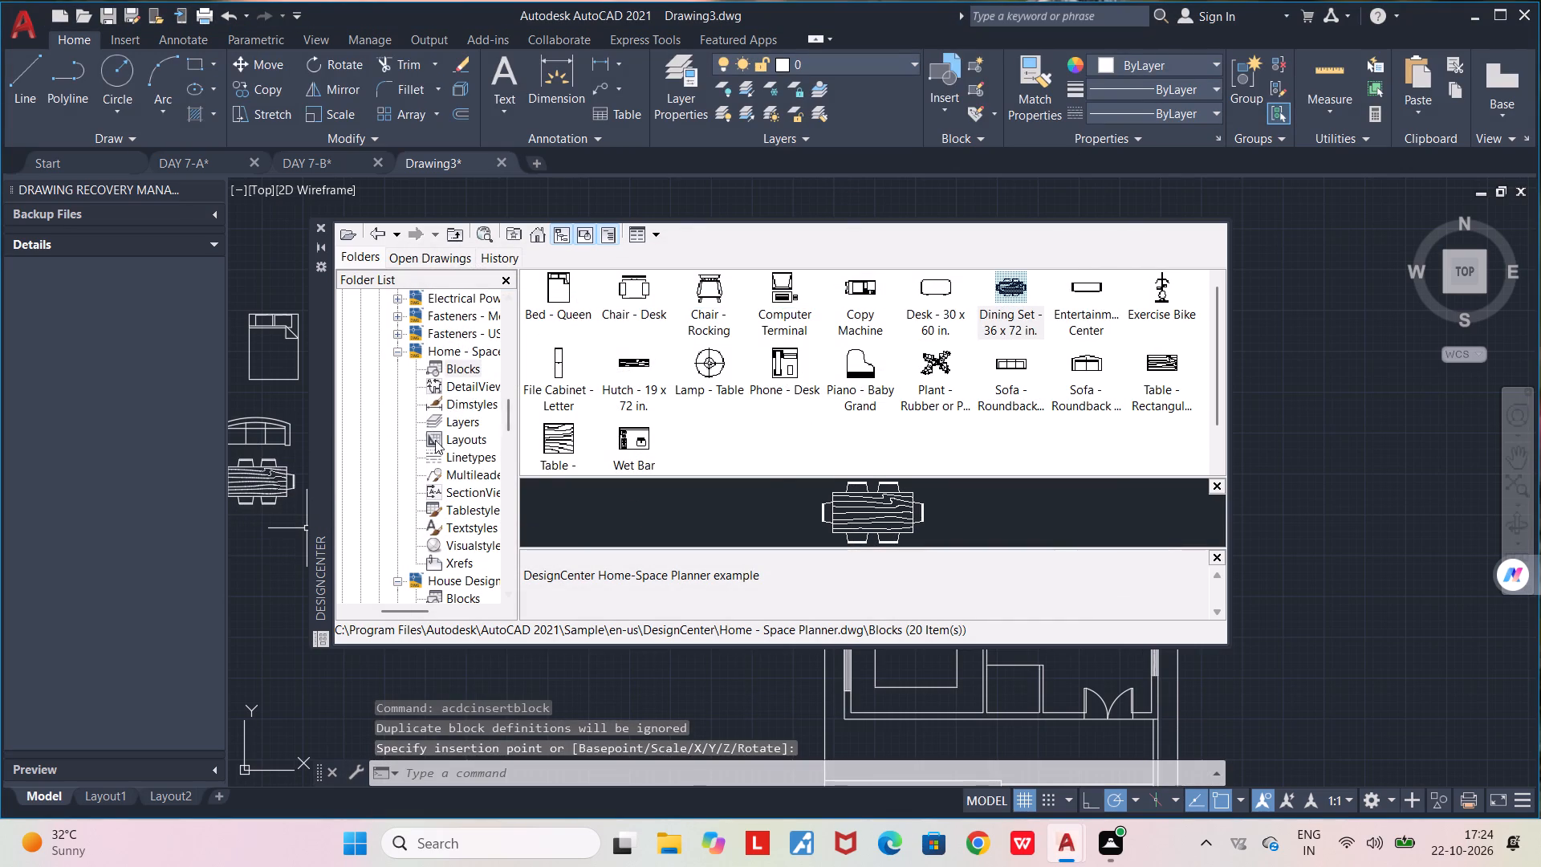
# Insert the Toilet - top block from the DesignCenter House Designer blocks just south of the dining set, and close DesignCenter.
pyautogui.scroll(-2, 455, 472)
pyautogui.doubleClick(464, 493)
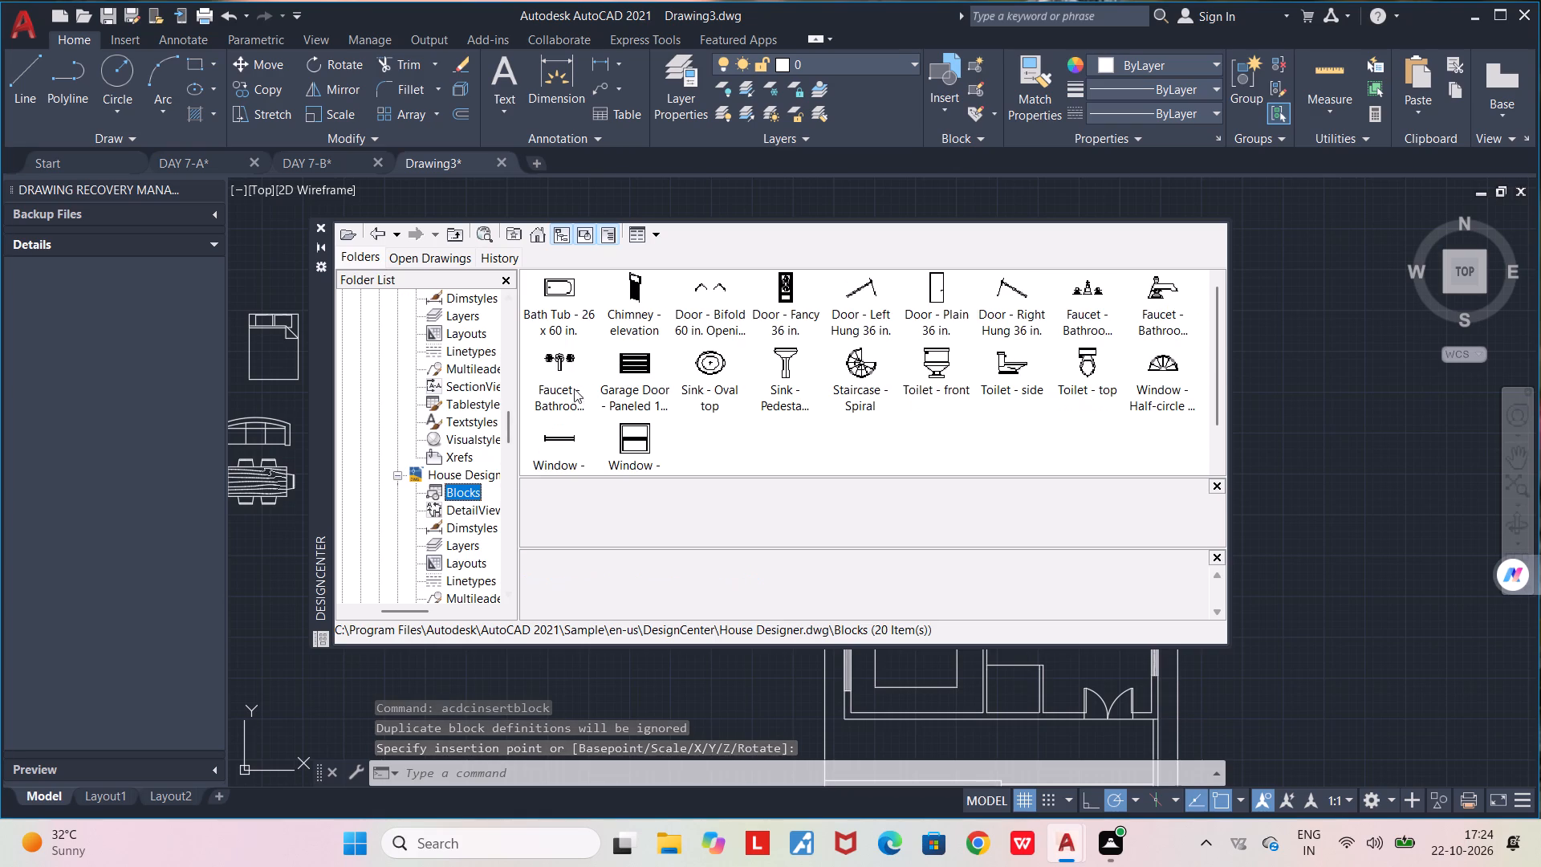
pyautogui.click(1088, 356)
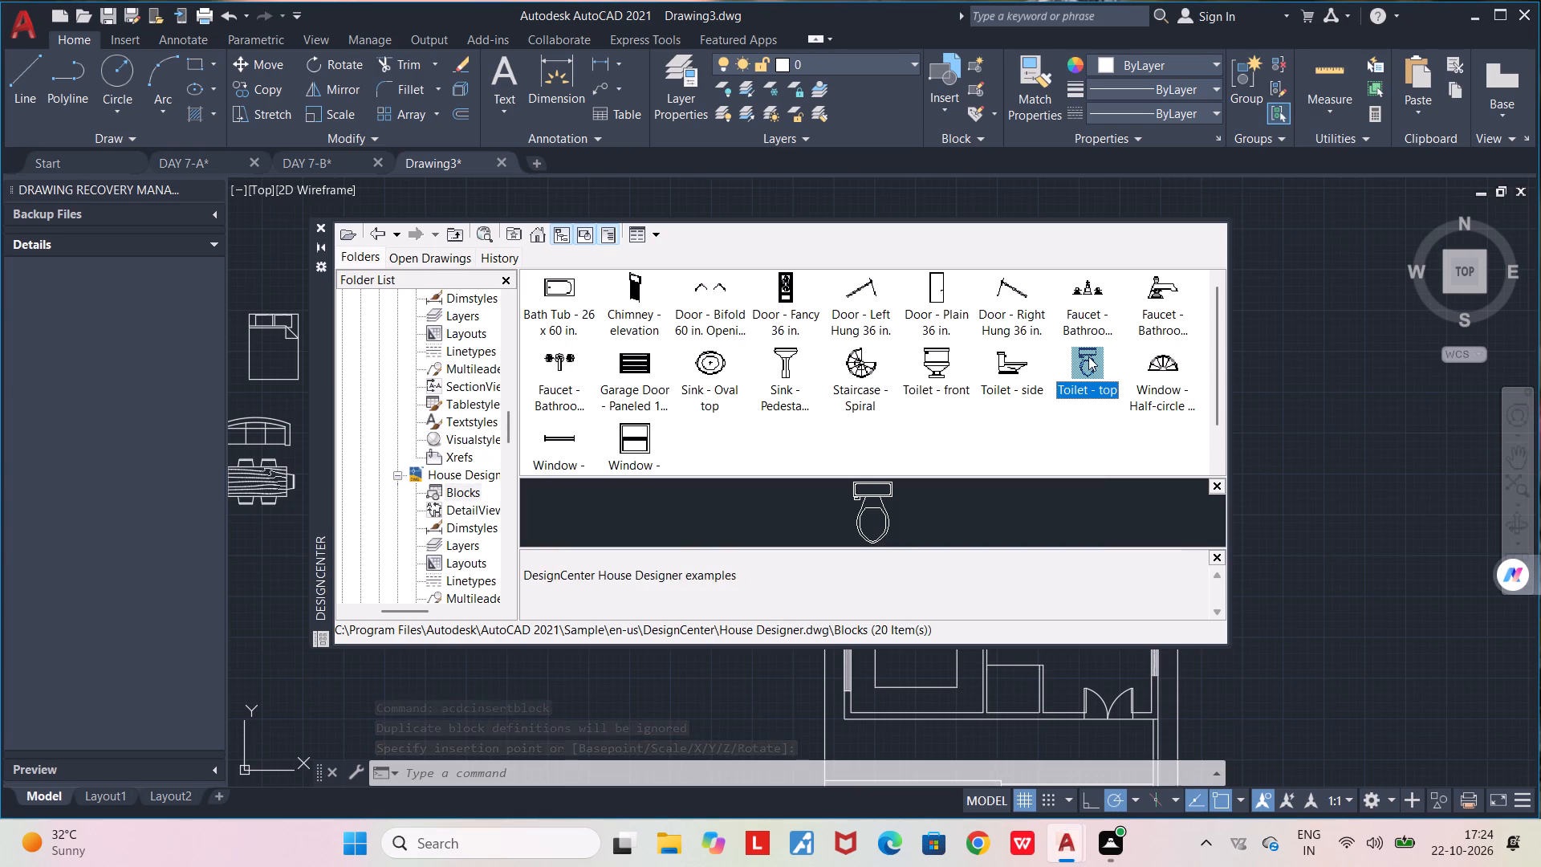
pyautogui.click(1088, 356)
pyautogui.click(879, 546)
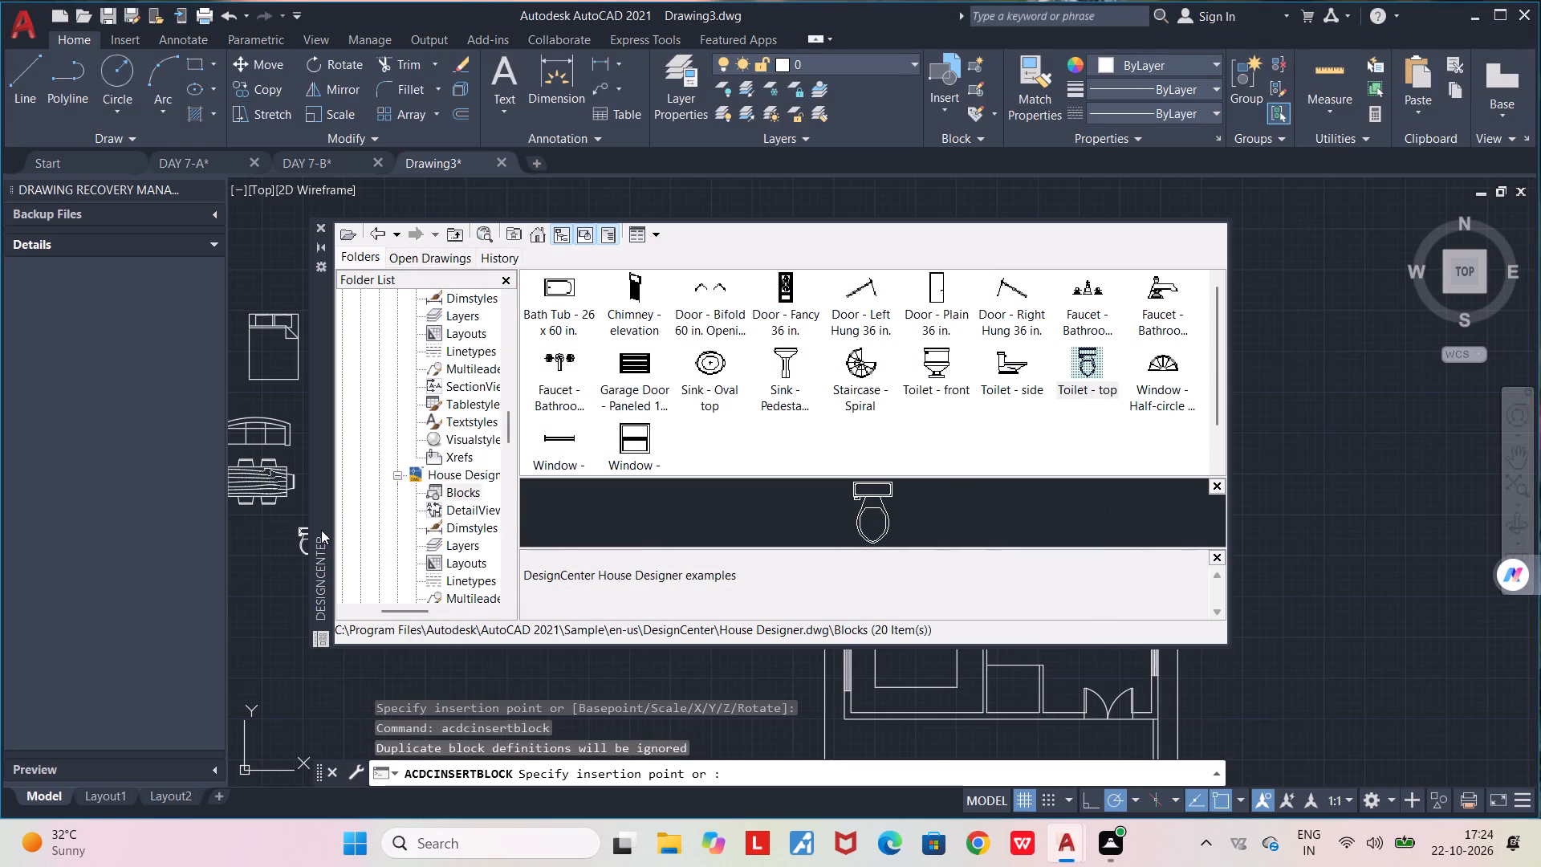
pyautogui.click(278, 535)
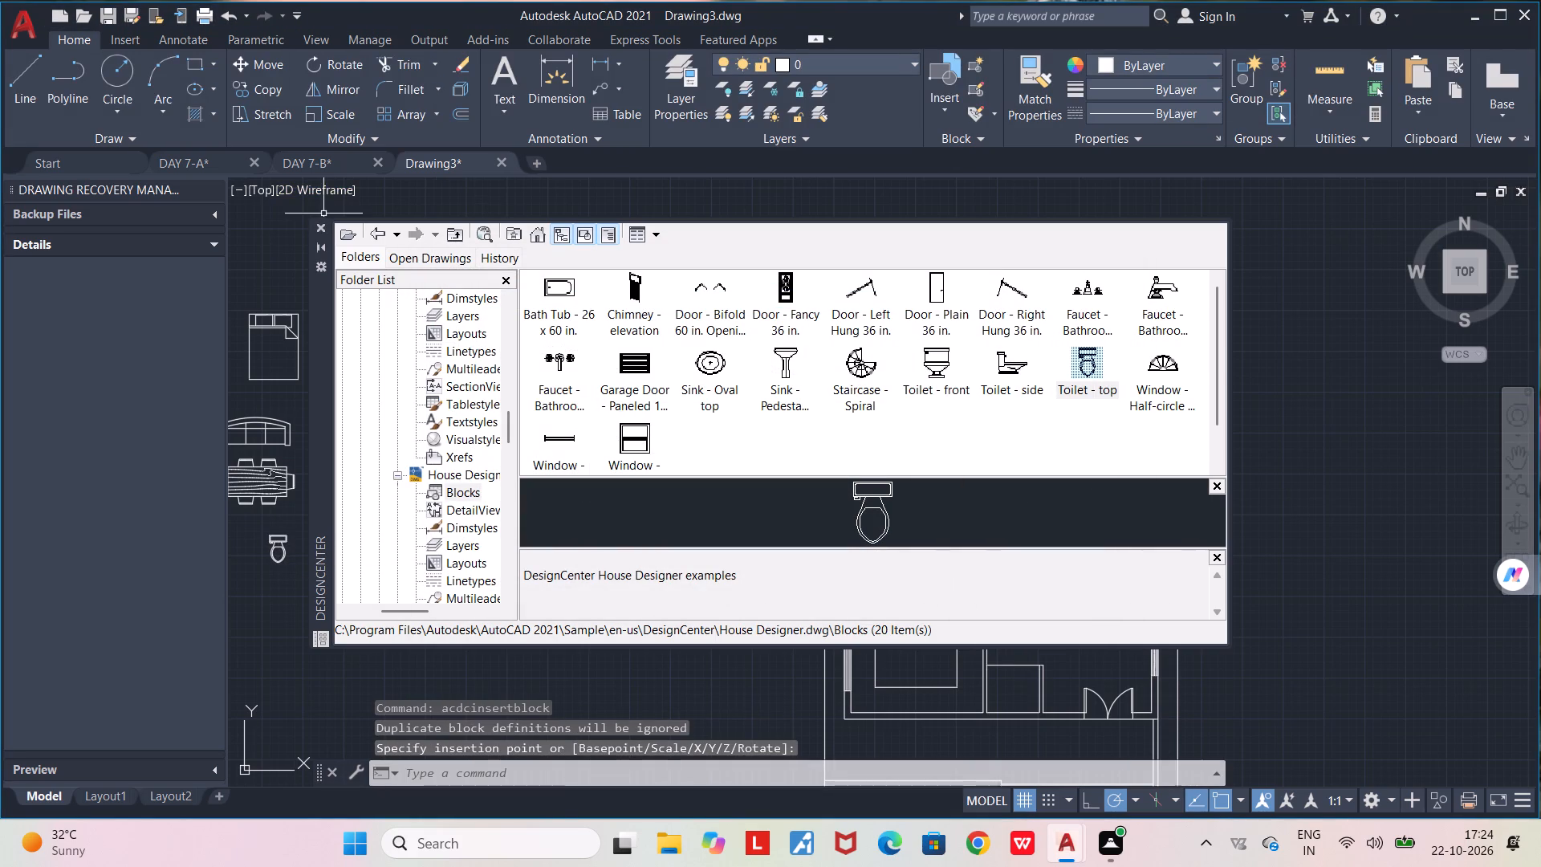
pyautogui.click(320, 228)
# Move the queen bed block east into the empty area between the other furniture and the floor plan.
pyautogui.scroll(-1, 649, 456)
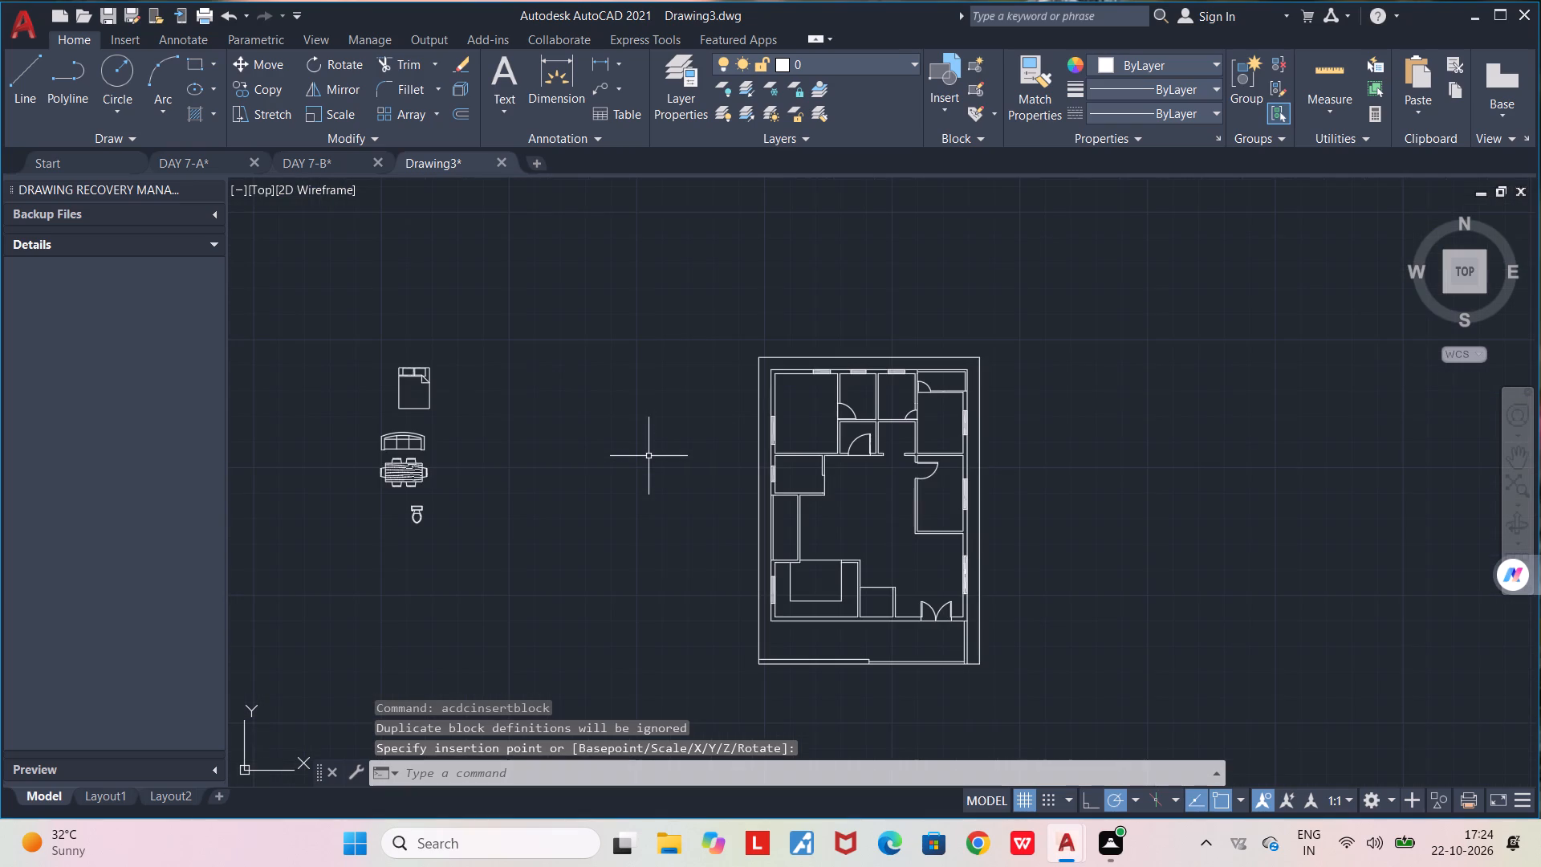
pyautogui.click(428, 409)
pyautogui.scroll(2, 426, 405)
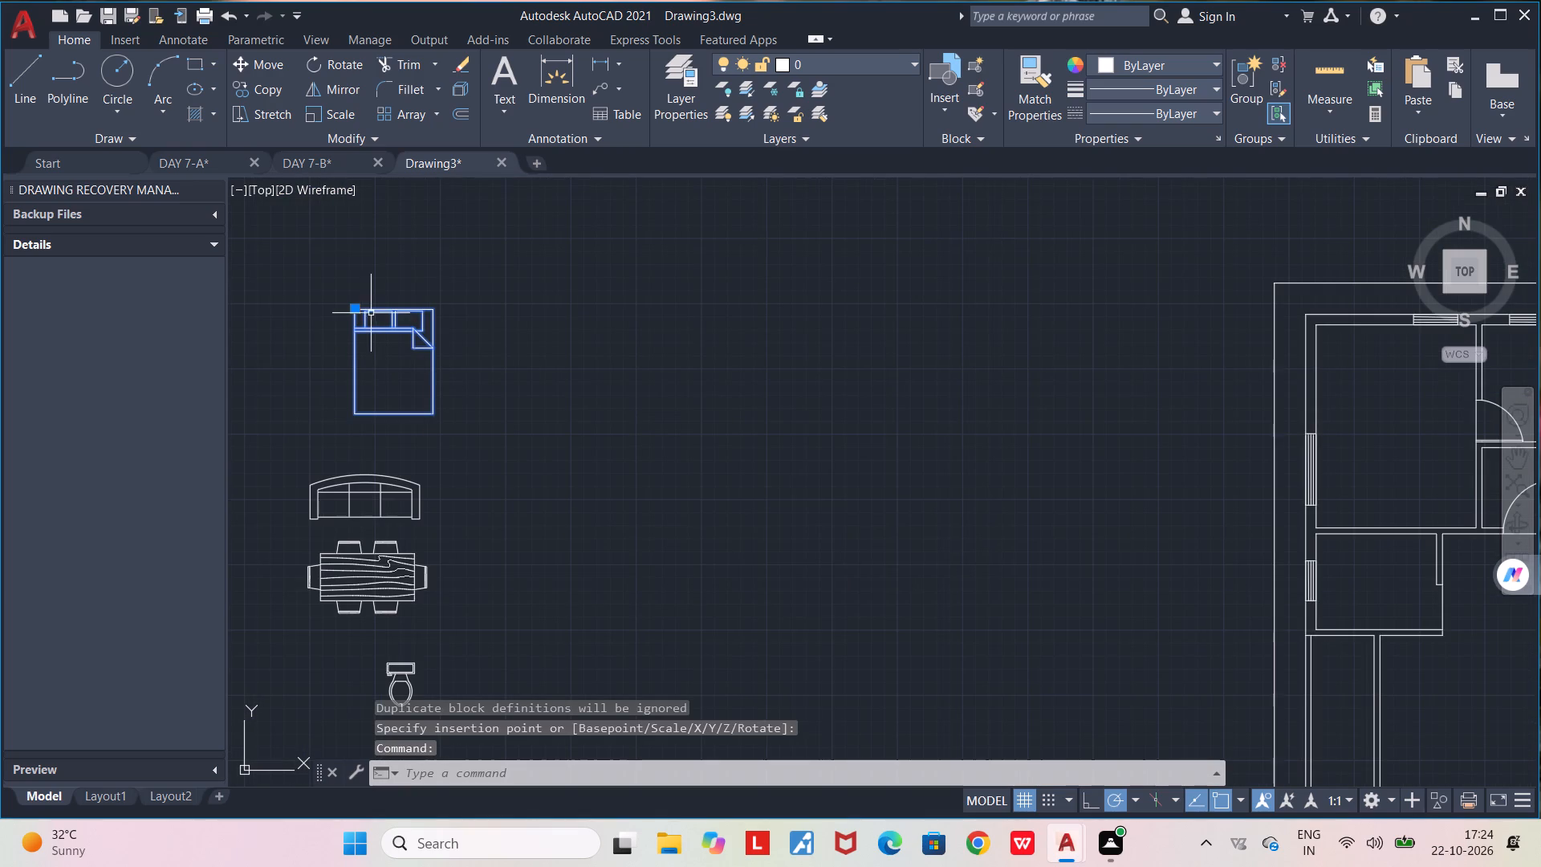
pyautogui.moveTo(356, 310); pyautogui.dragTo(964, 360)
pyautogui.click(964, 362)
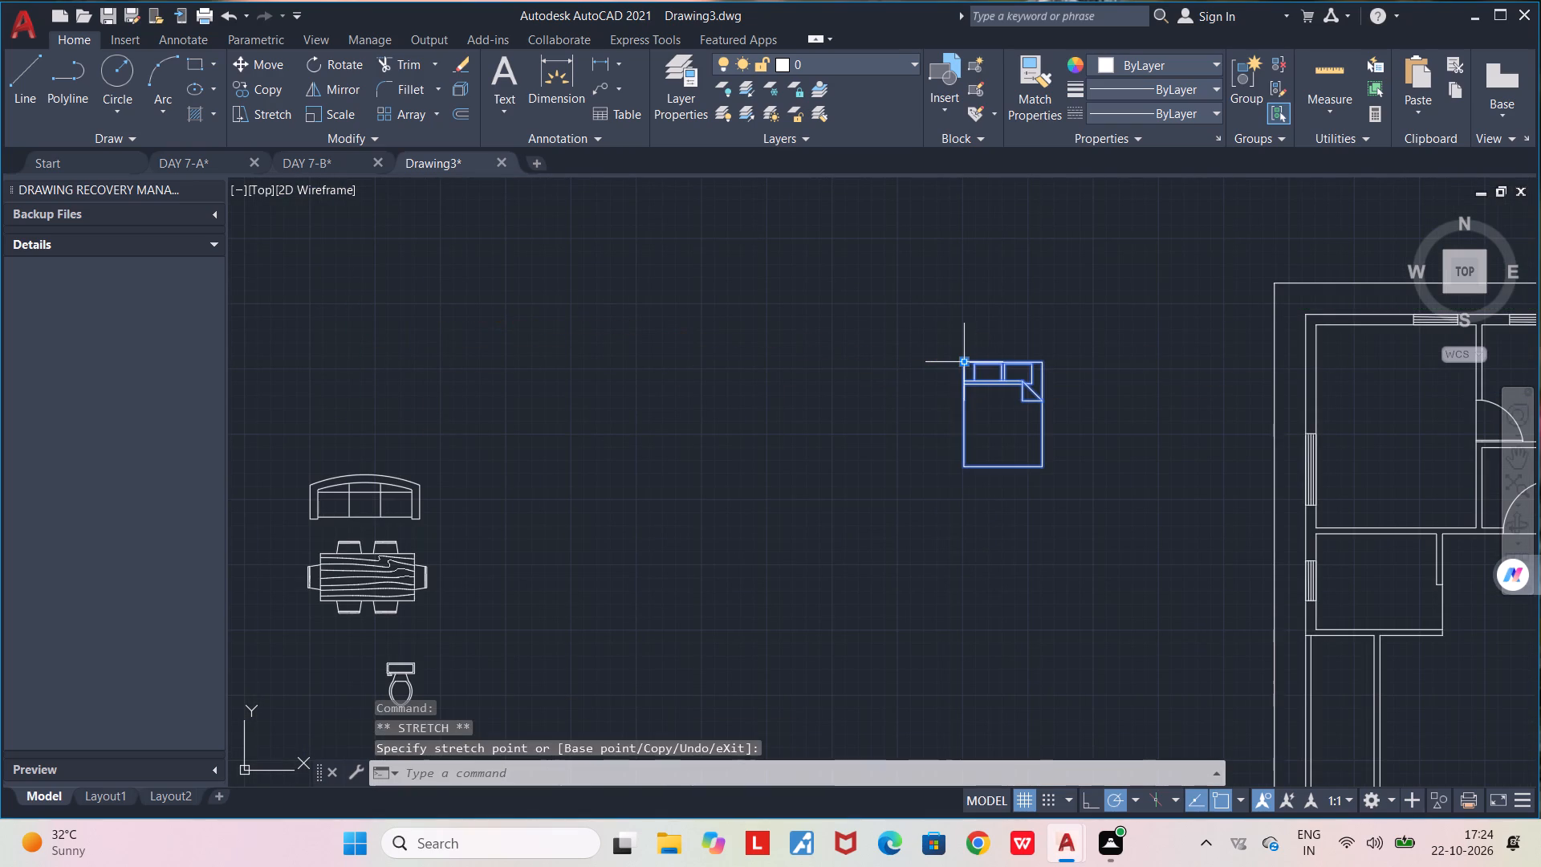
# Copy the queen bed and paste two copies south of it, one to the southwest and one to the southeast.
pyautogui.scroll(-1, 1096, 558)
pyautogui.moveTo(1055, 554); pyautogui.dragTo(812, 443, button='middle')
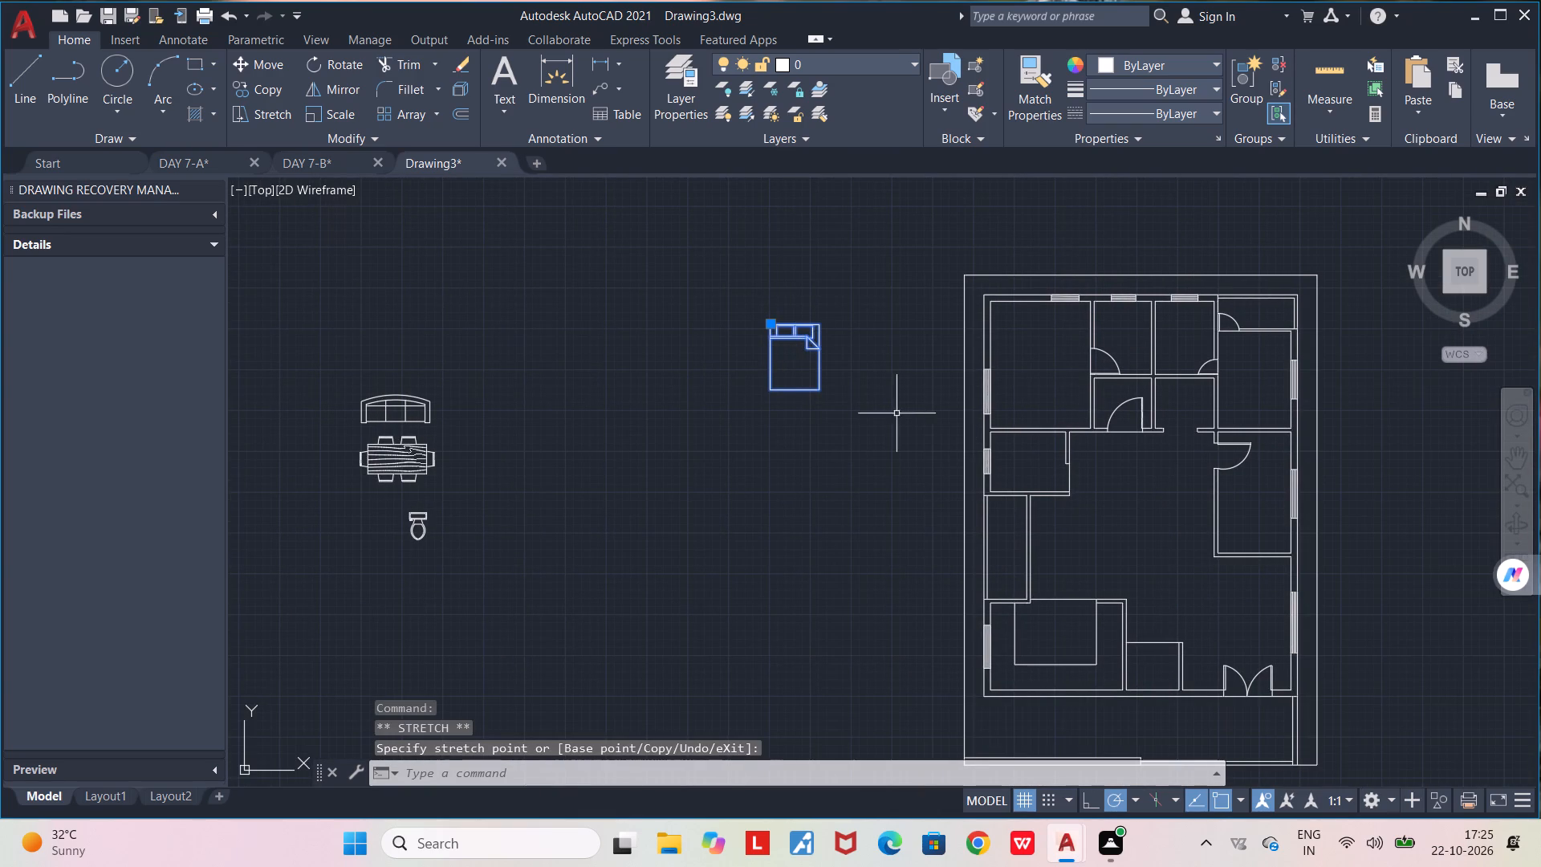
pyautogui.hotkey('ctrl', 'c')
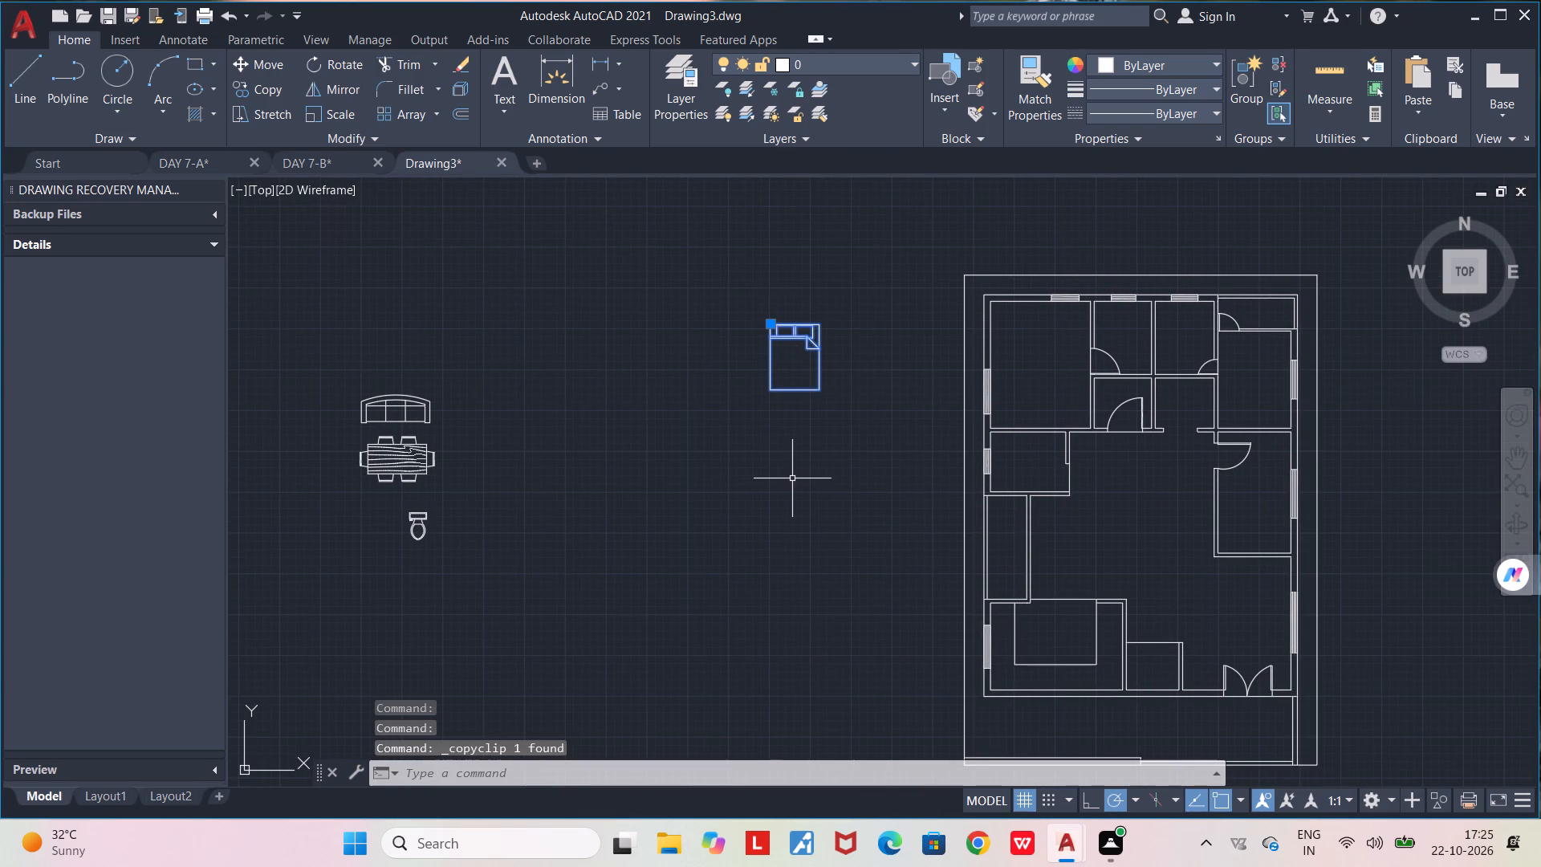
pyautogui.hotkey('ctrl', 'v')
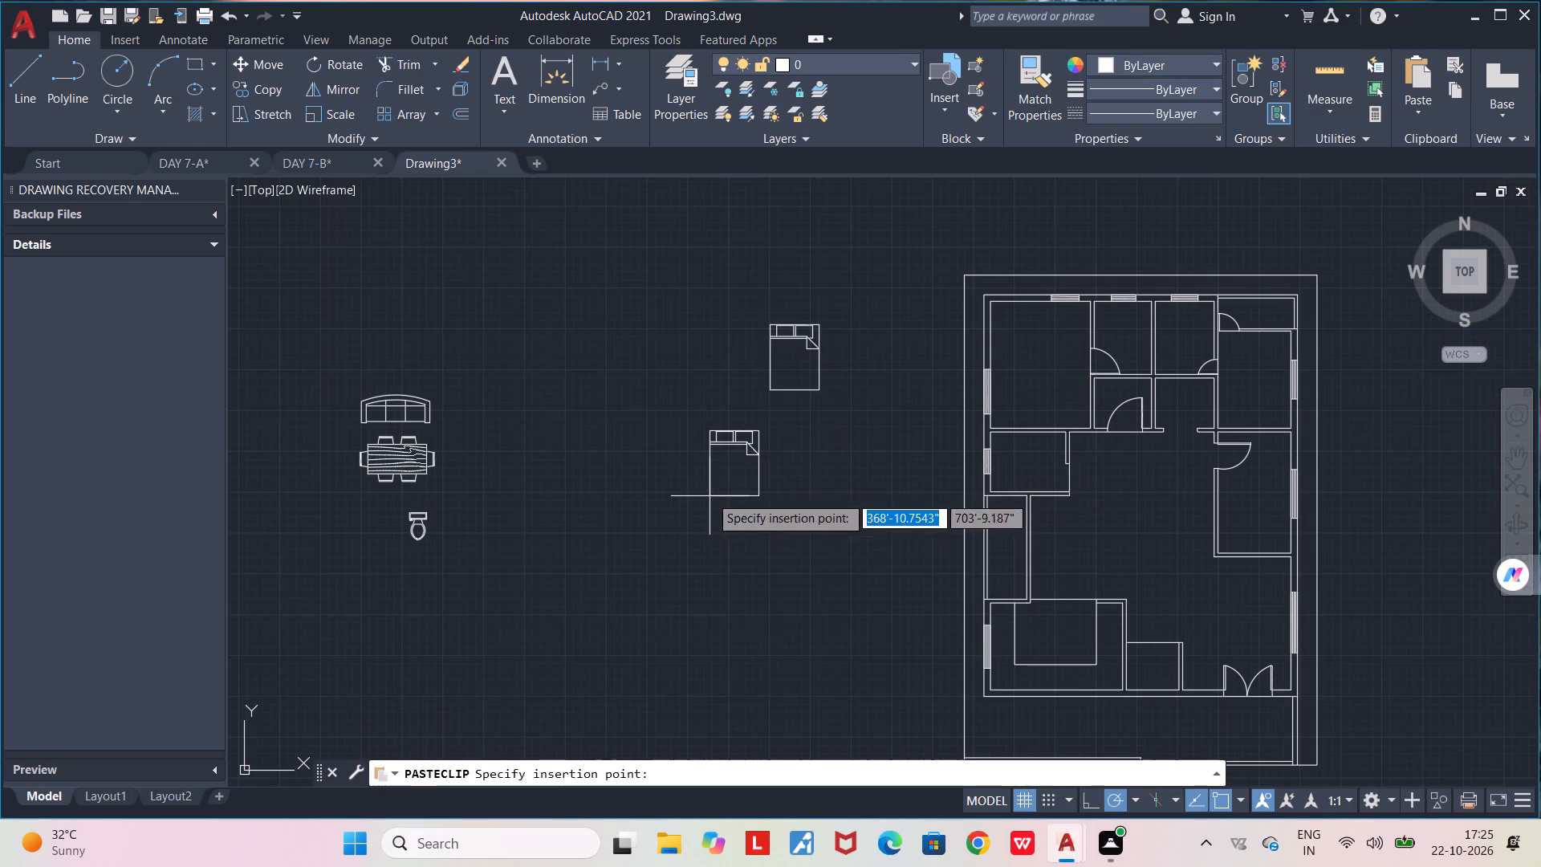
pyautogui.click(708, 481)
pyautogui.hotkey('ctrl', 'v')
pyautogui.click(826, 539)
pyautogui.press('Escape')
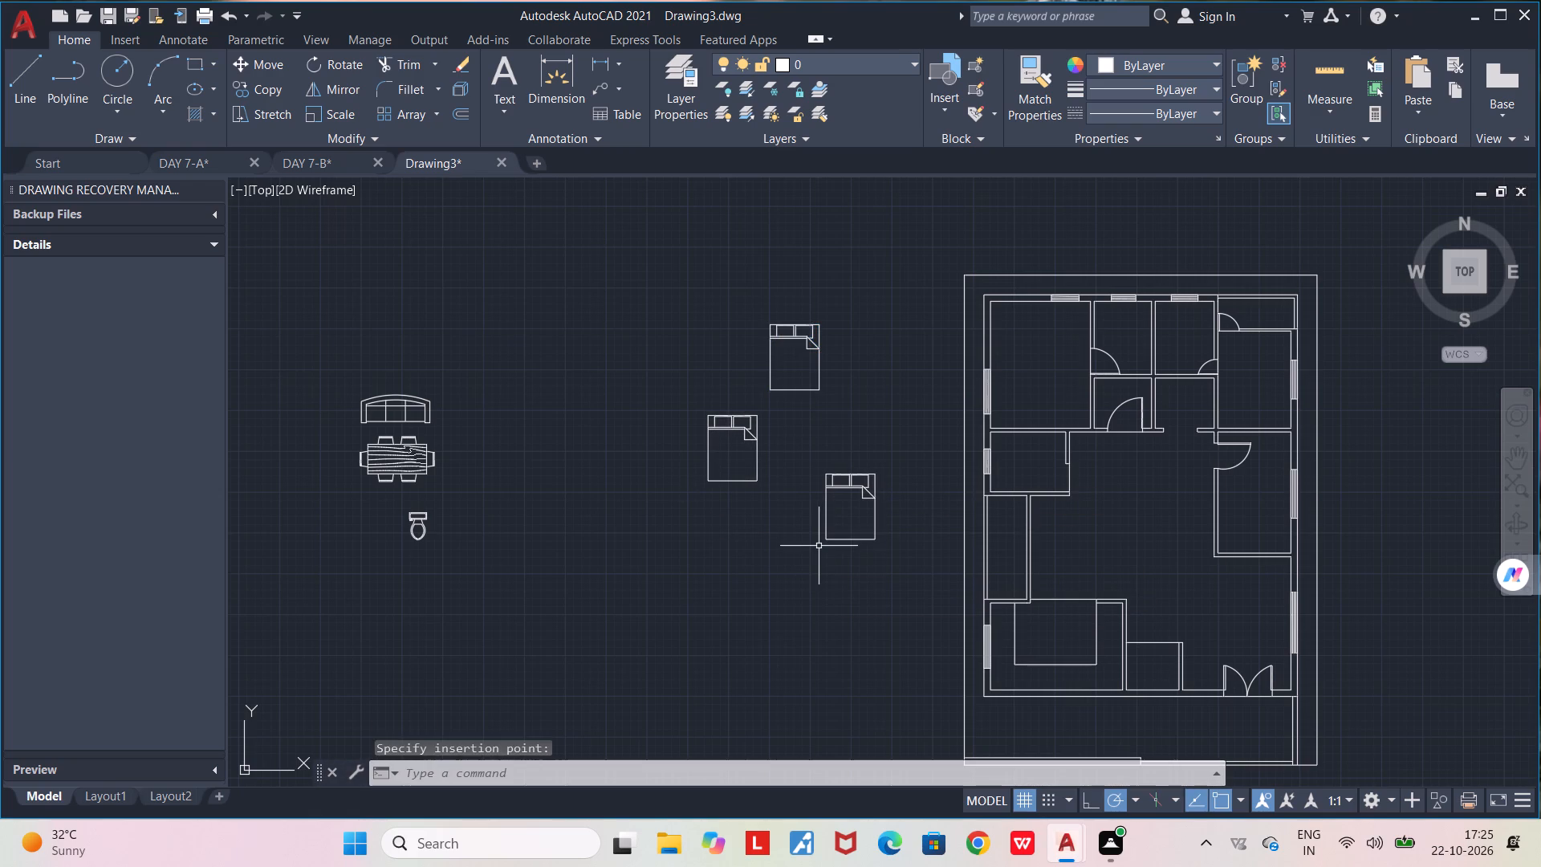
# Rotate the northernmost bed 90° about its southeast corner so its pillows face west.
pyautogui.click(815, 387)
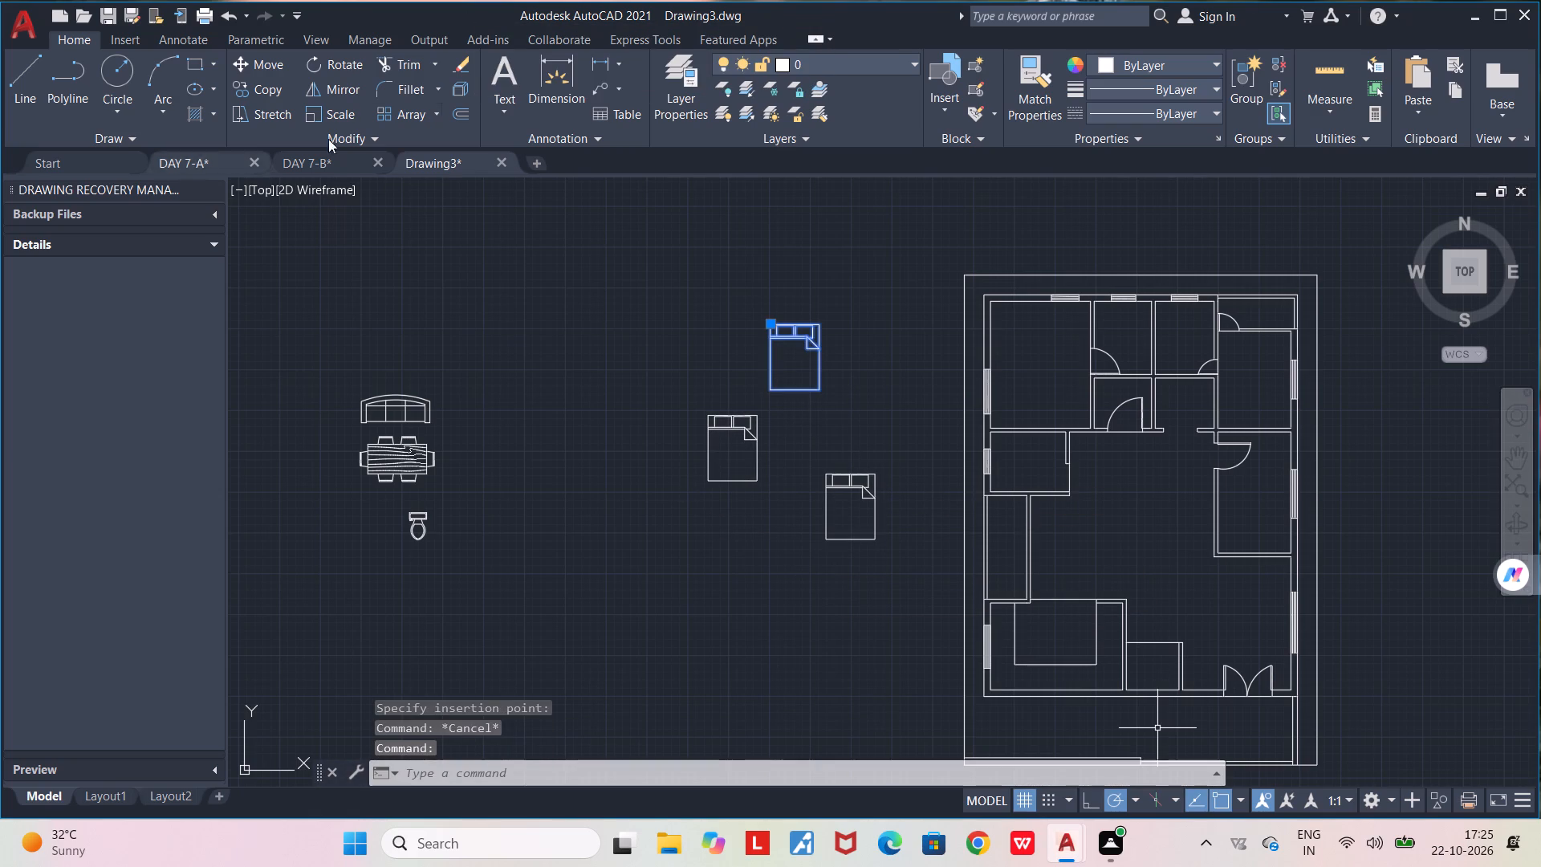
pyautogui.click(352, 67)
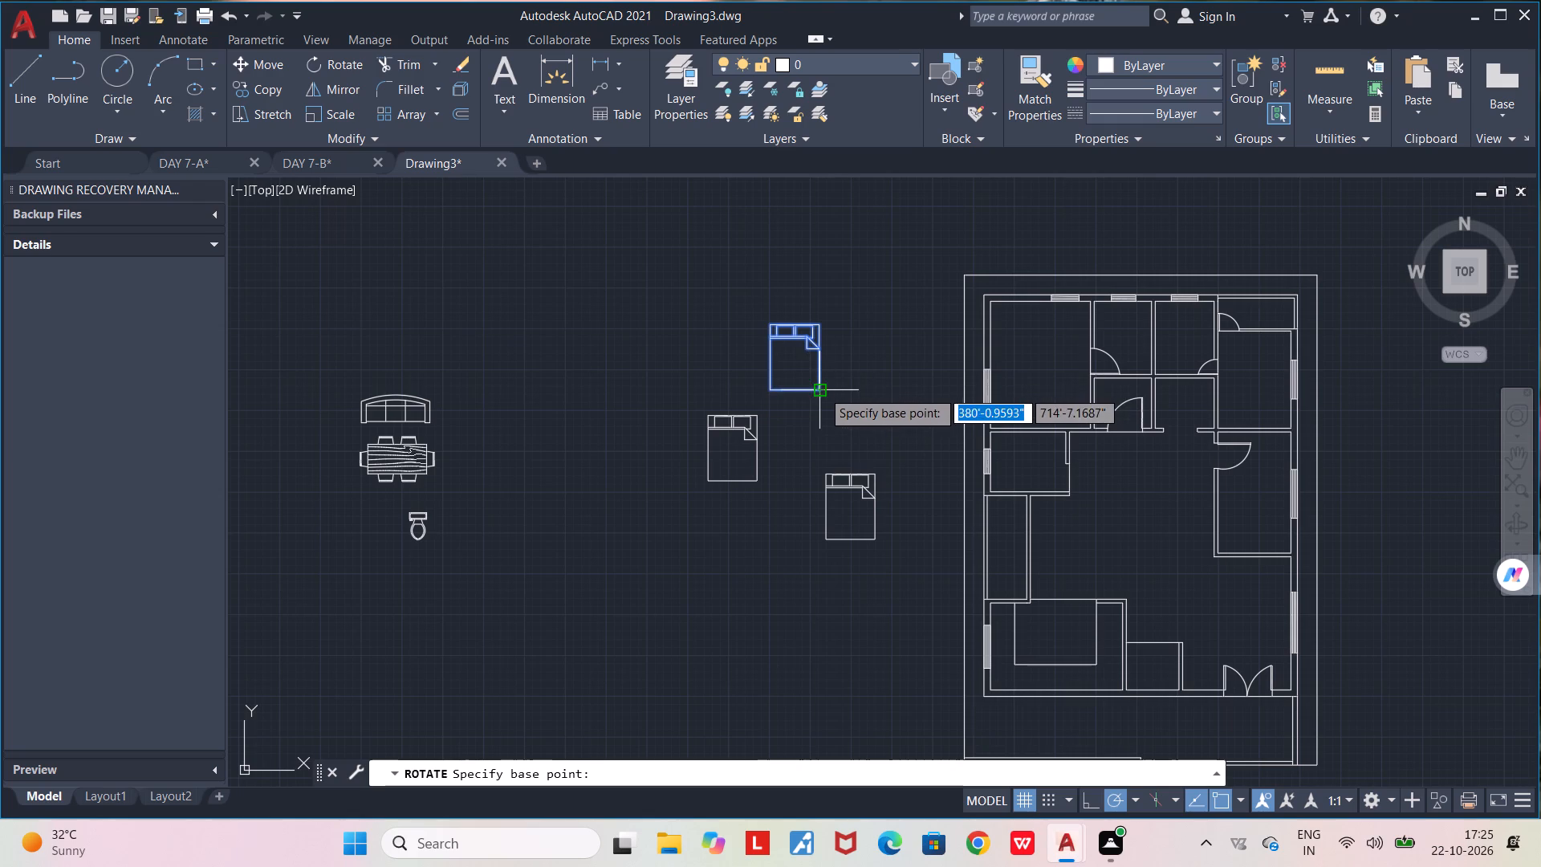
pyautogui.click(822, 390)
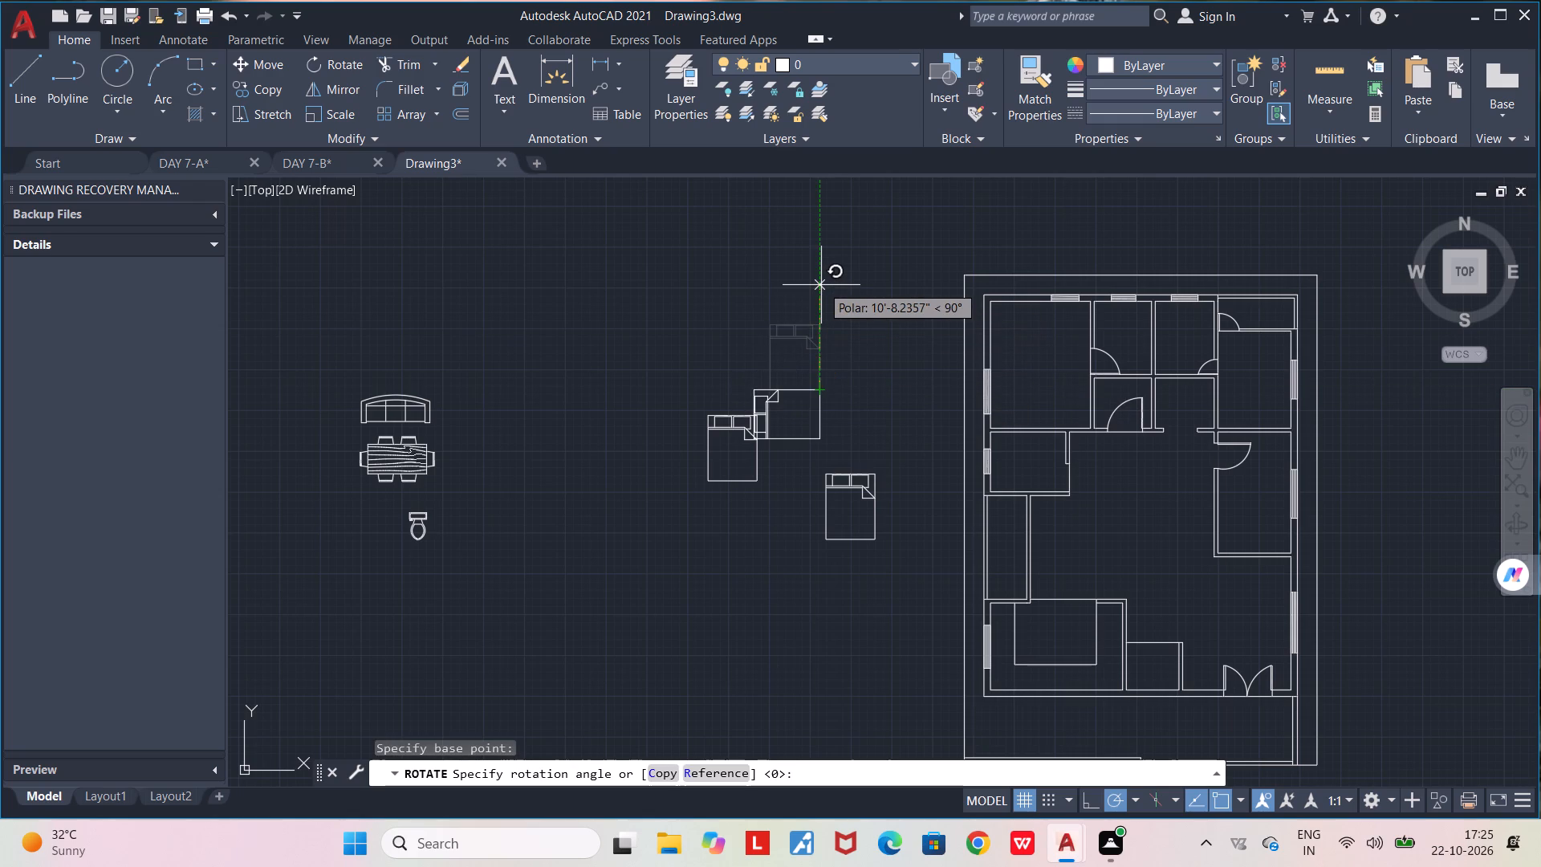
pyautogui.click(824, 310)
# Rotate each of the two pasted beds 180° about its southeast corner so the pillows face south.
pyautogui.click(846, 486)
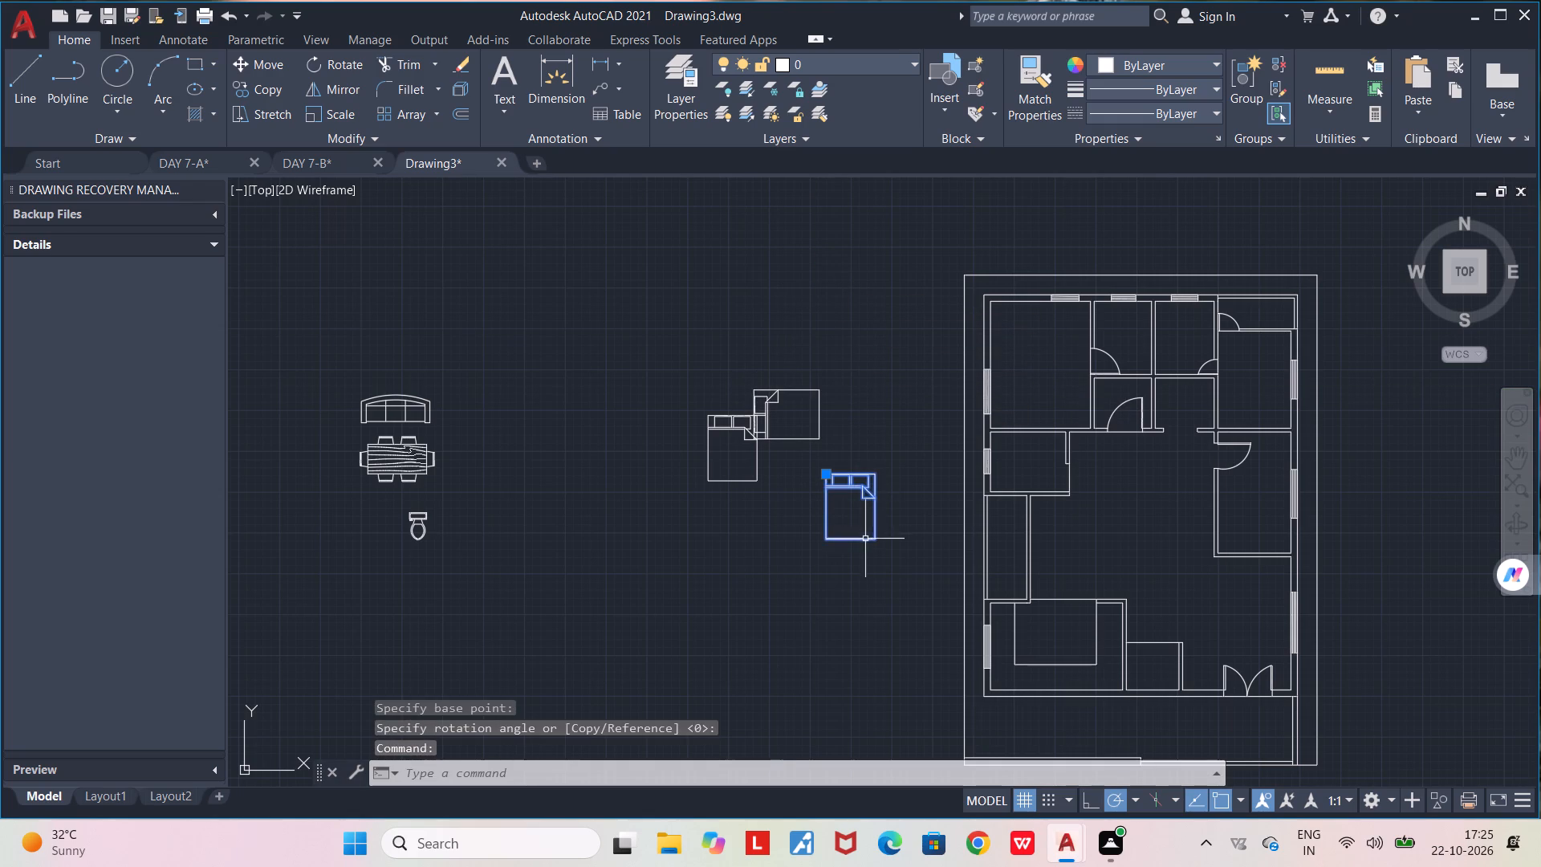
pyautogui.click(339, 66)
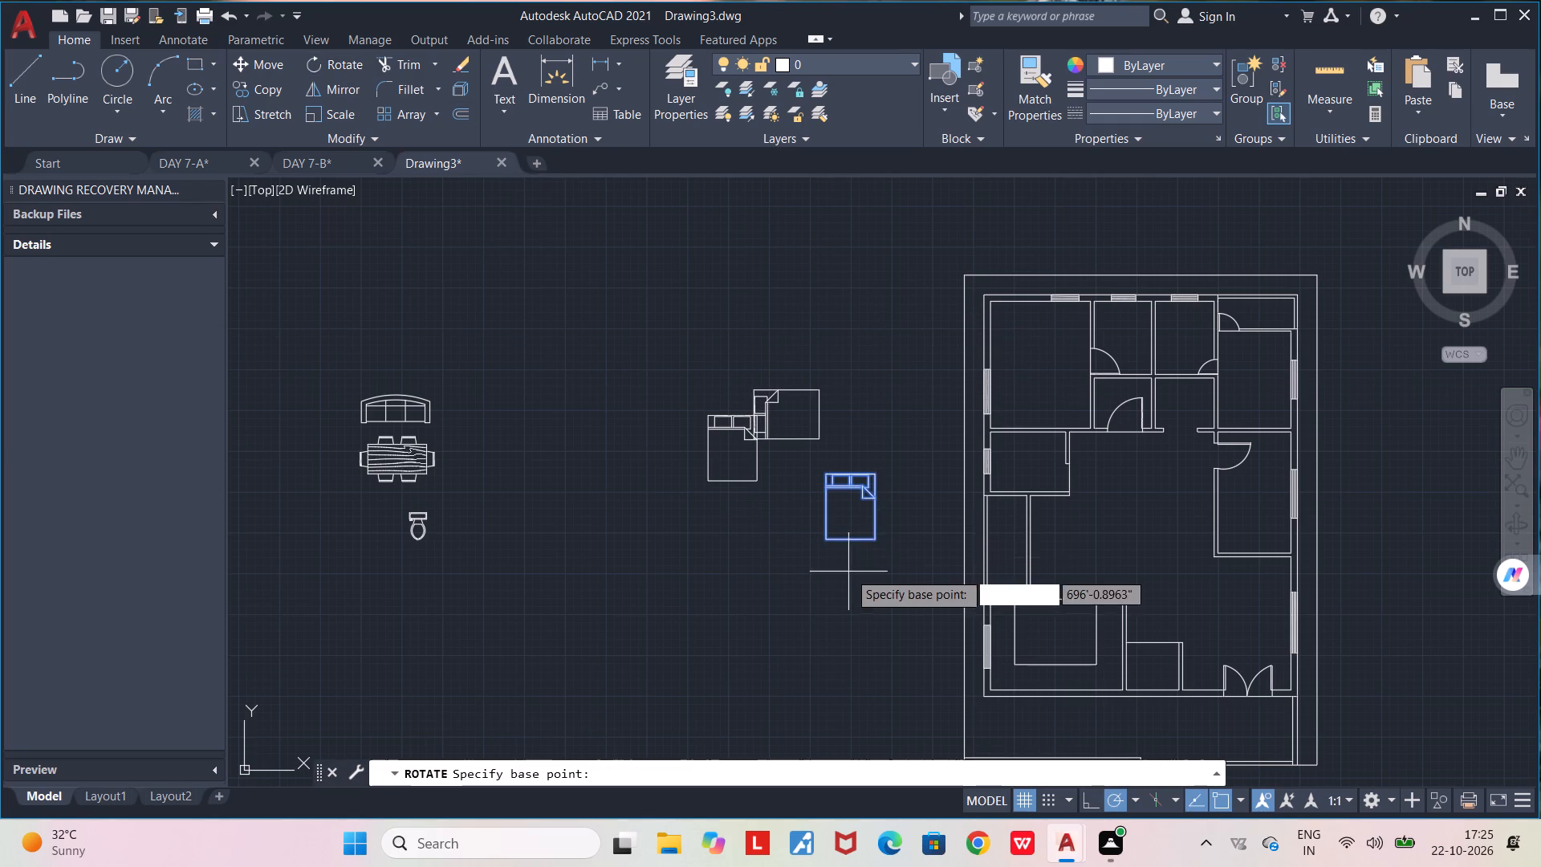
pyautogui.click(877, 540)
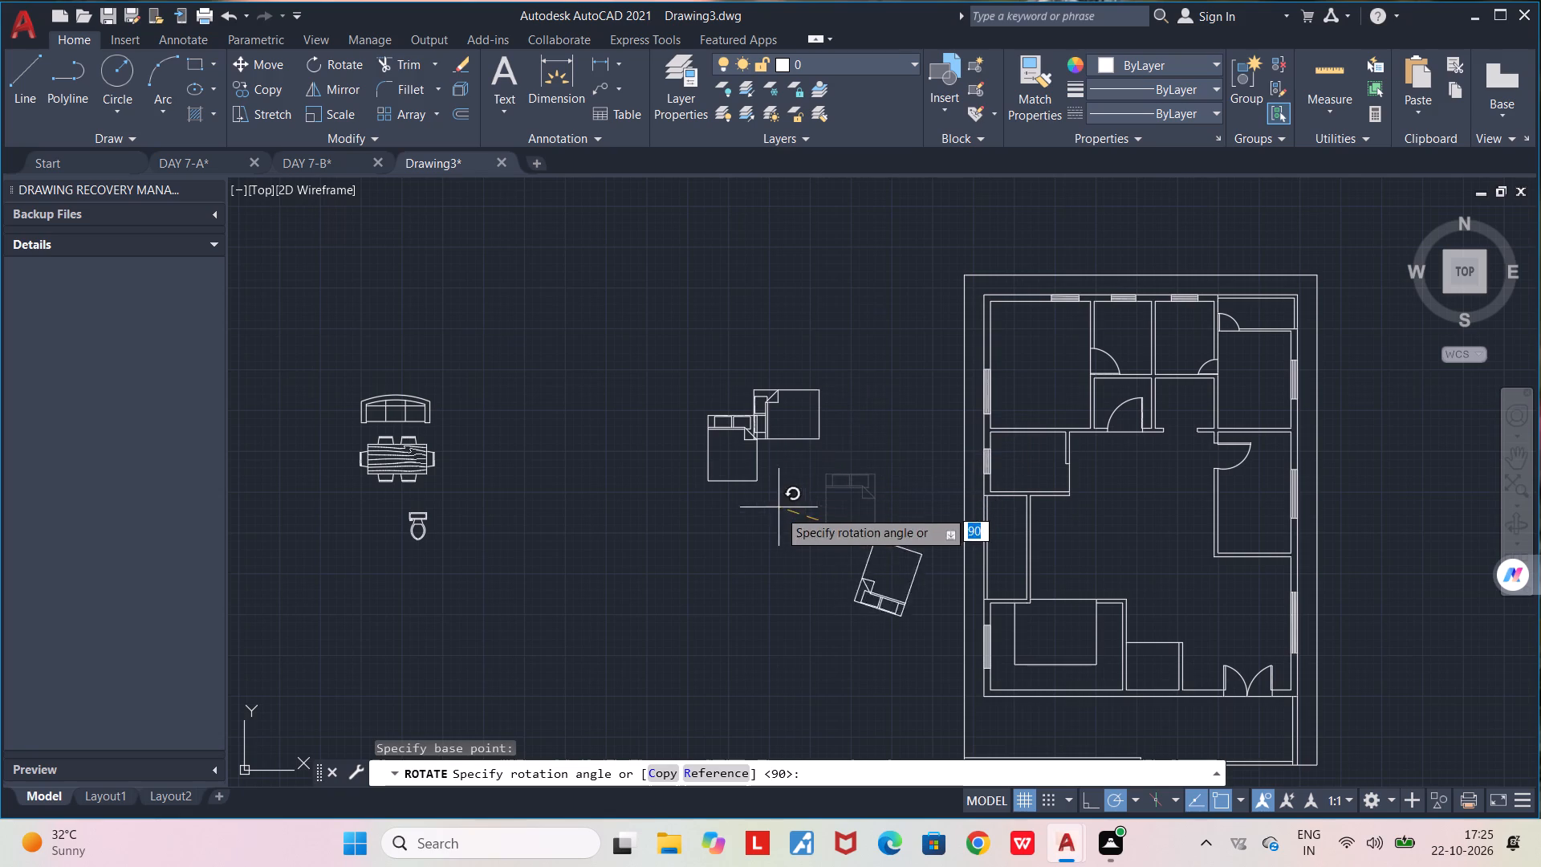
pyautogui.click(773, 546)
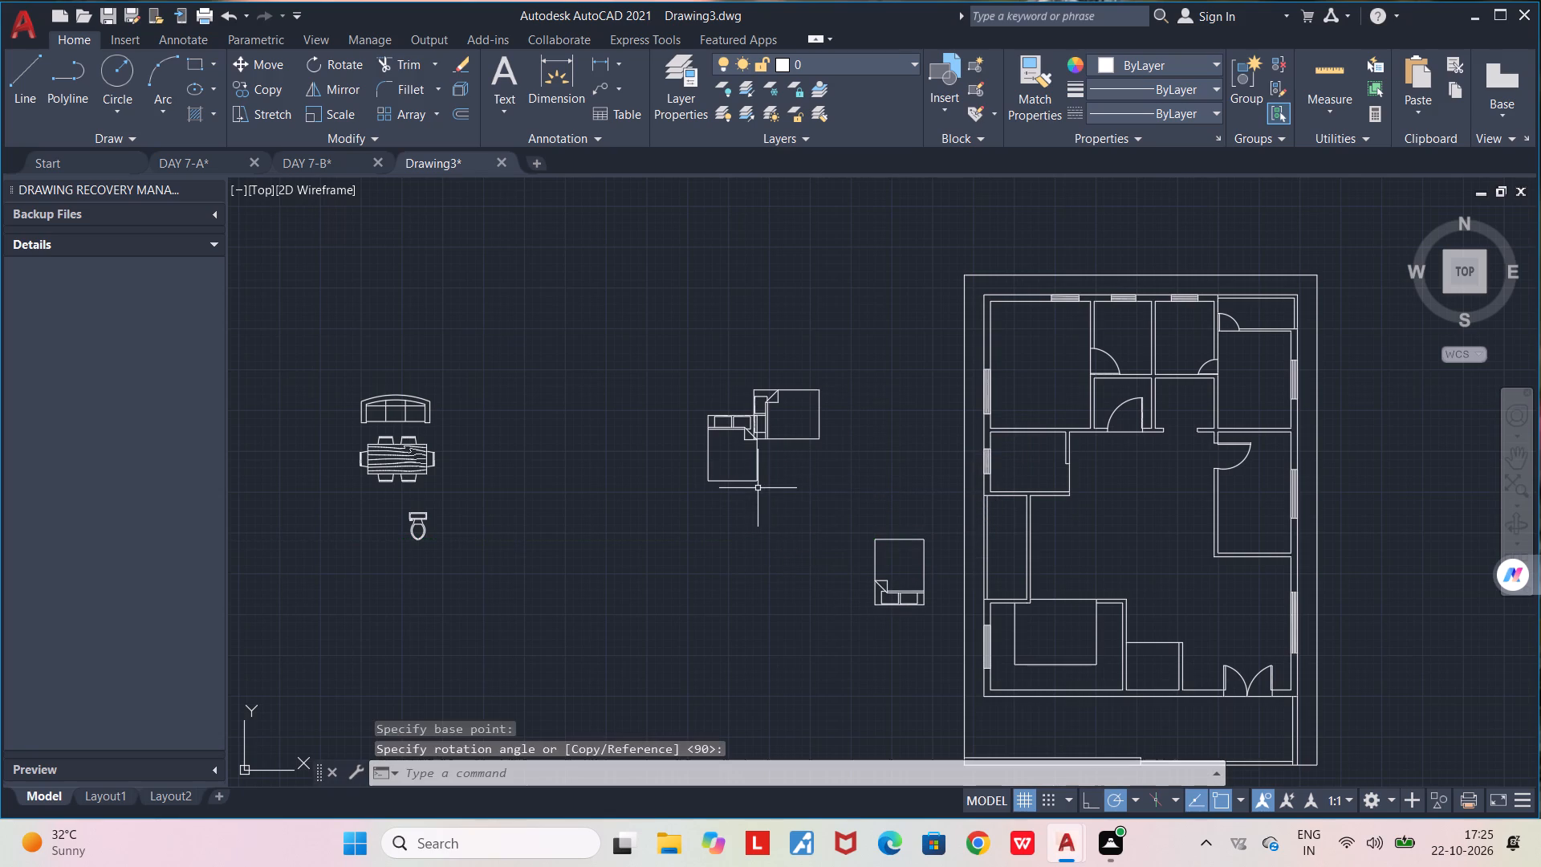
pyautogui.click(755, 482)
pyautogui.click(325, 63)
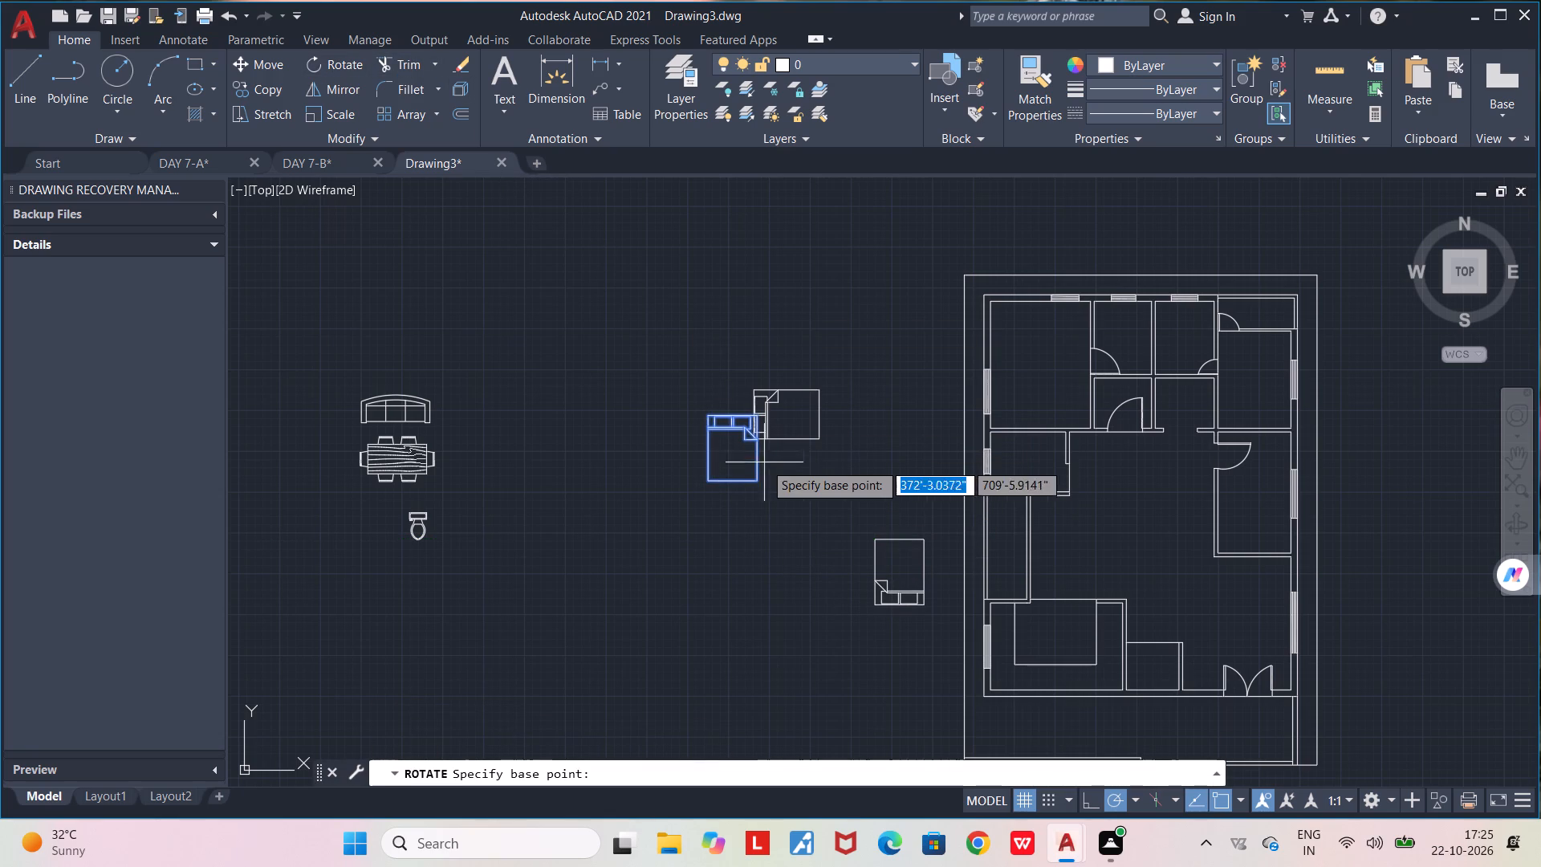
pyautogui.click(762, 483)
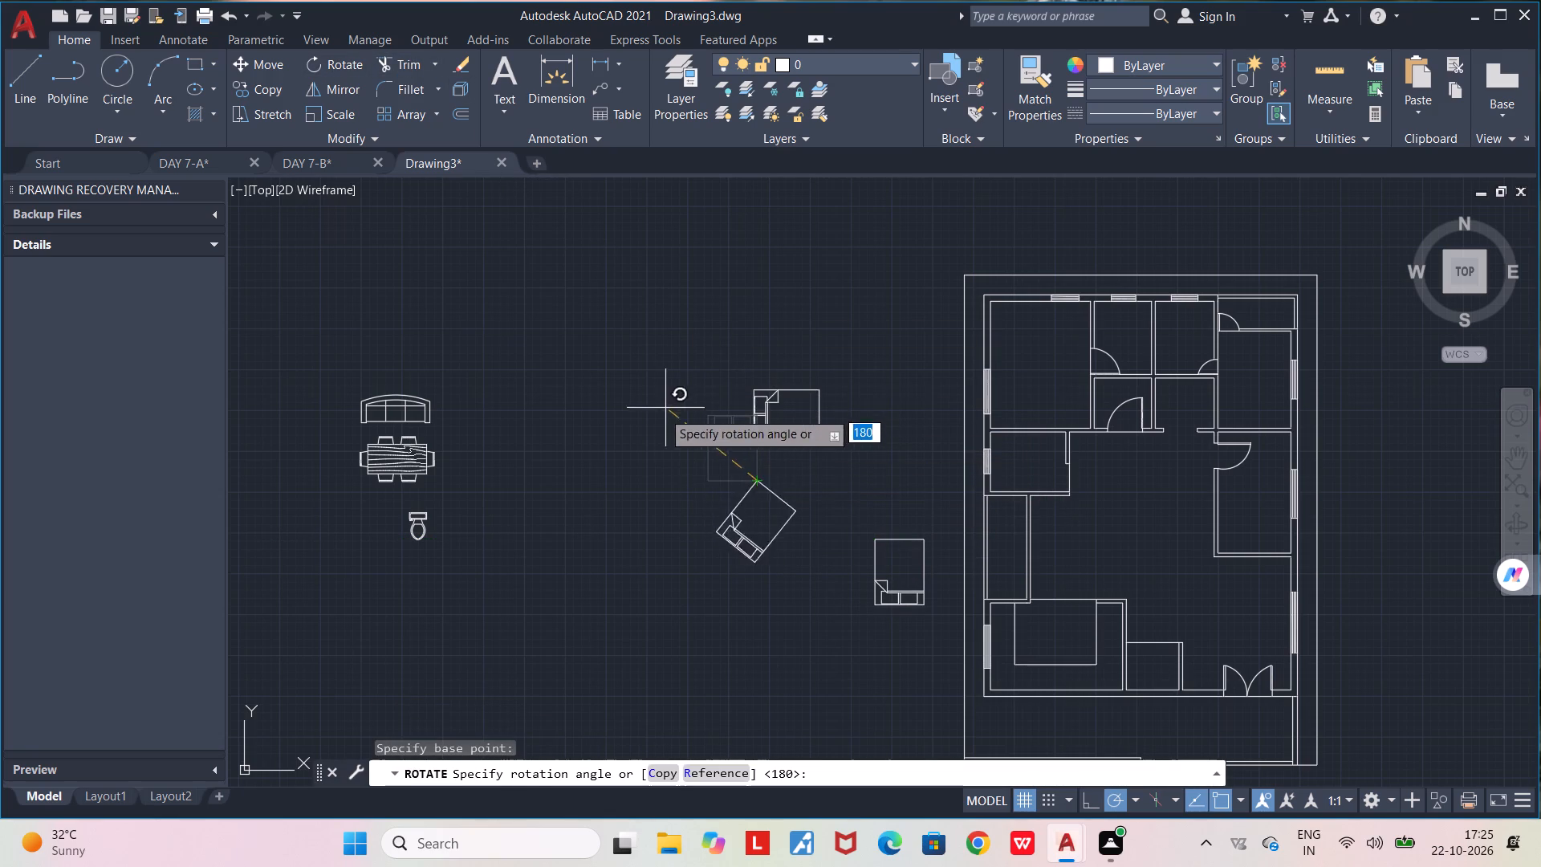
pyautogui.click(632, 480)
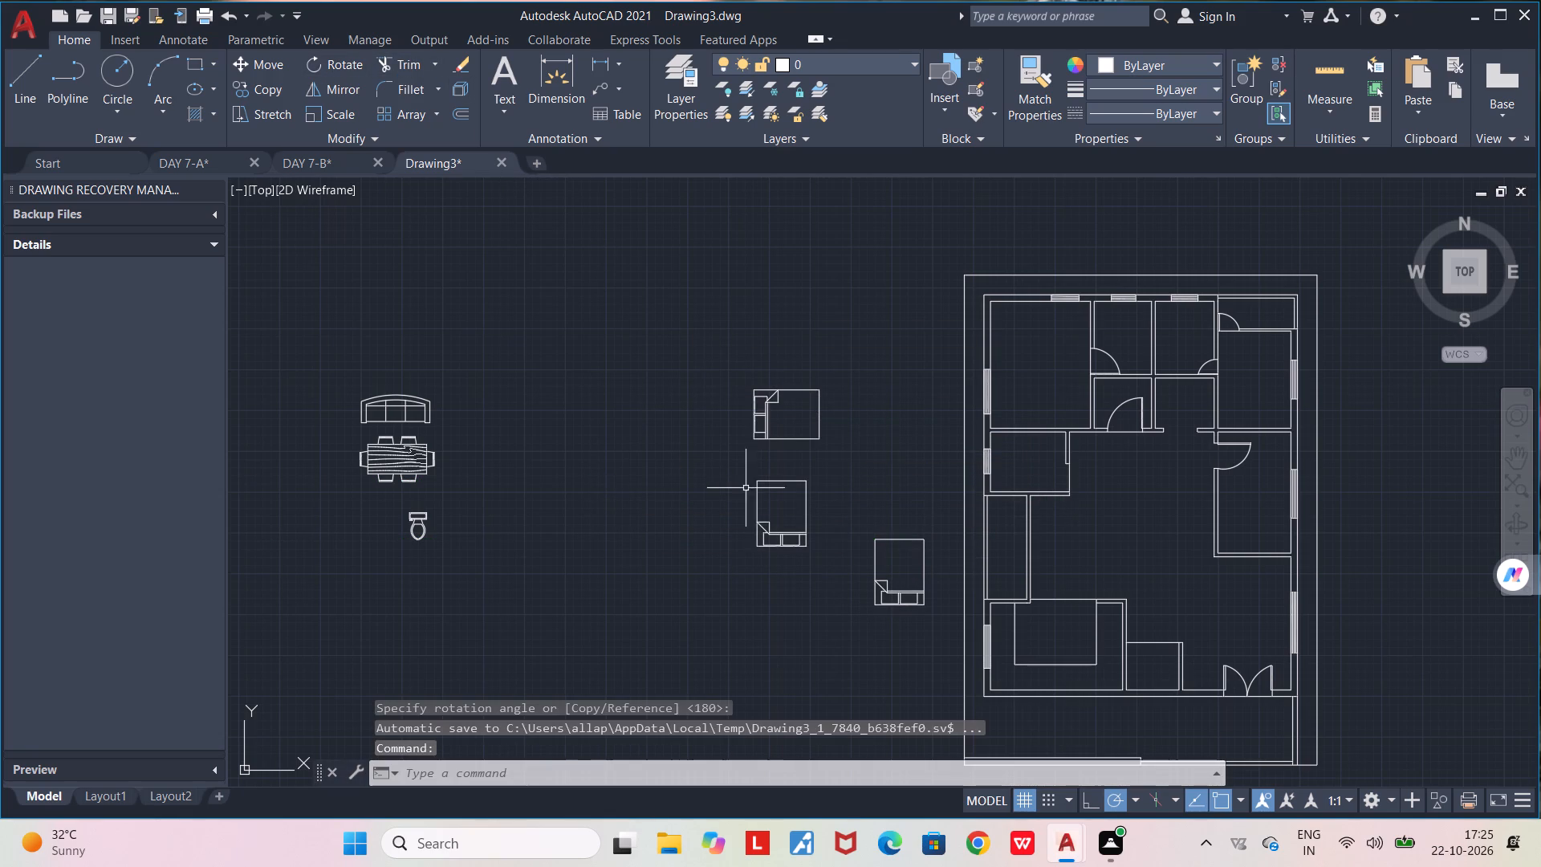
# Move the middle bed by its northeast corner into the east bedroom south of the northeast one, pillows near the south wall.
pyautogui.click(807, 482)
pyautogui.press('m')
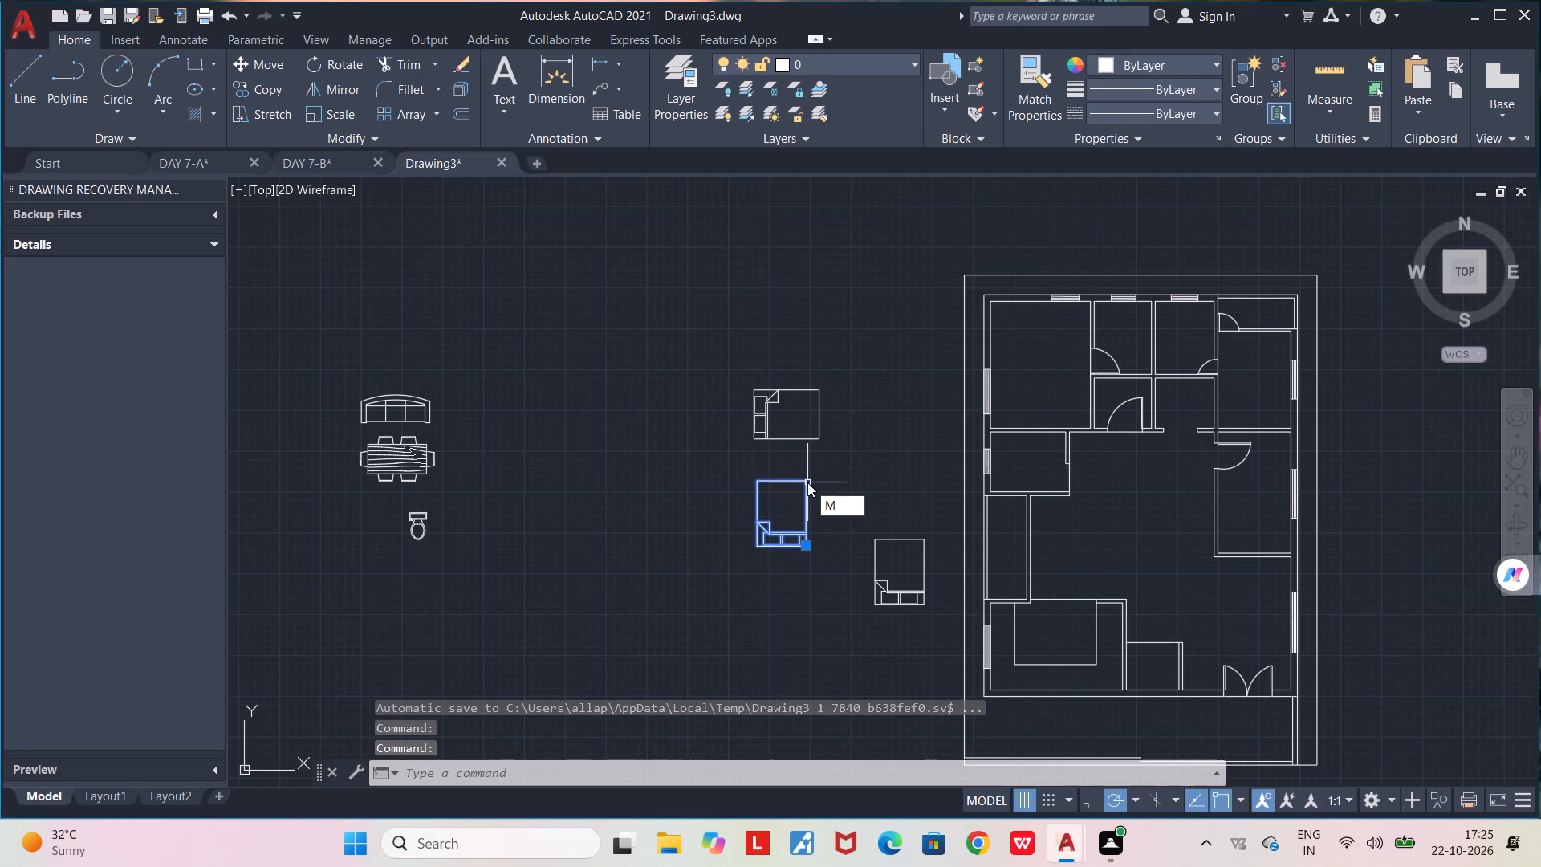
pyautogui.press('Return')
pyautogui.click(807, 482)
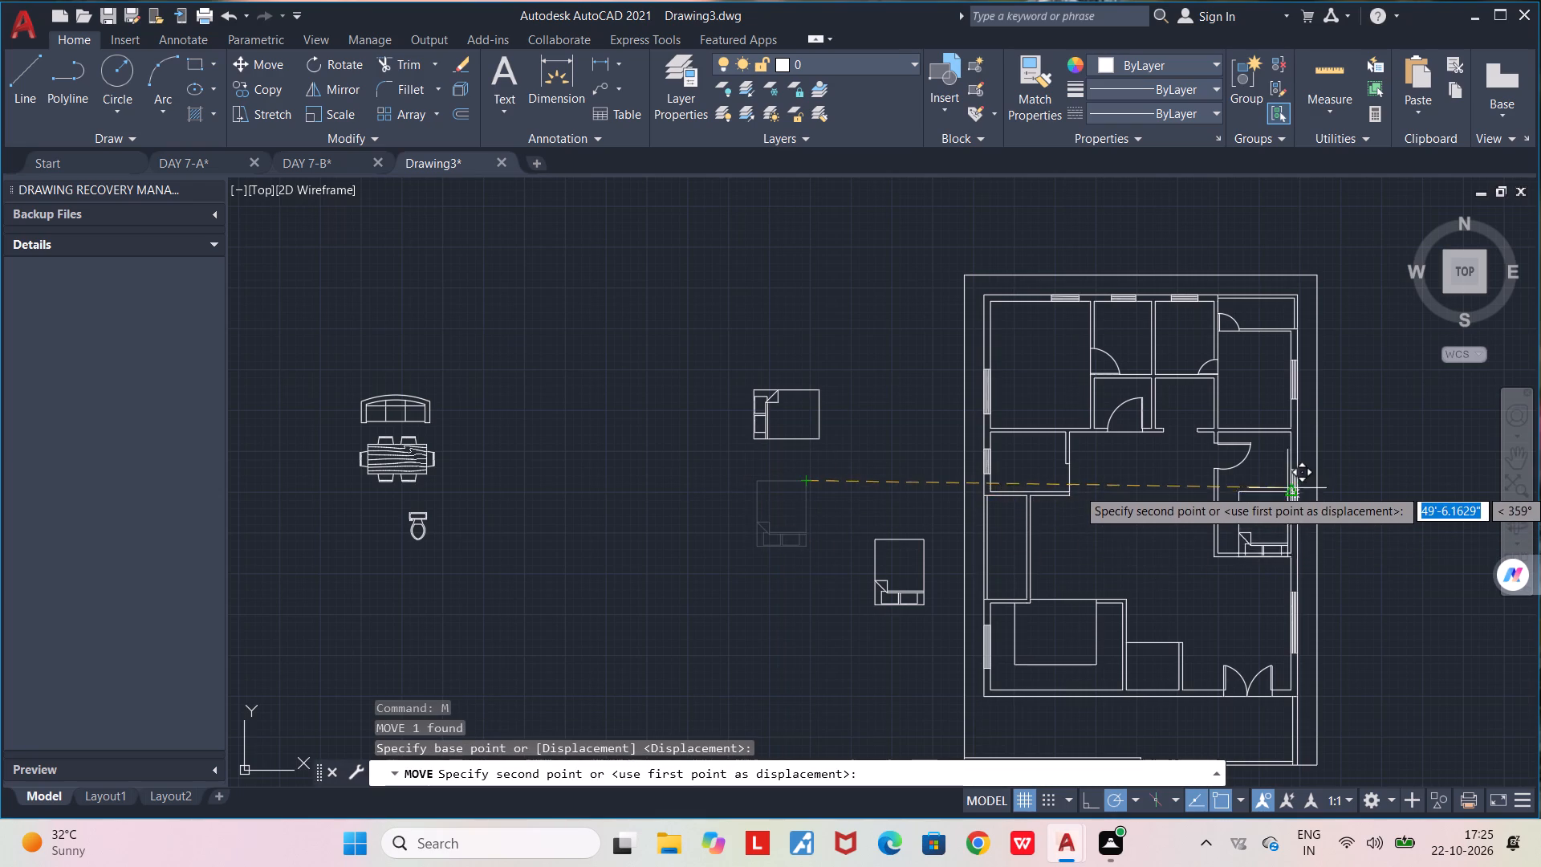
pyautogui.scroll(3, 1284, 486)
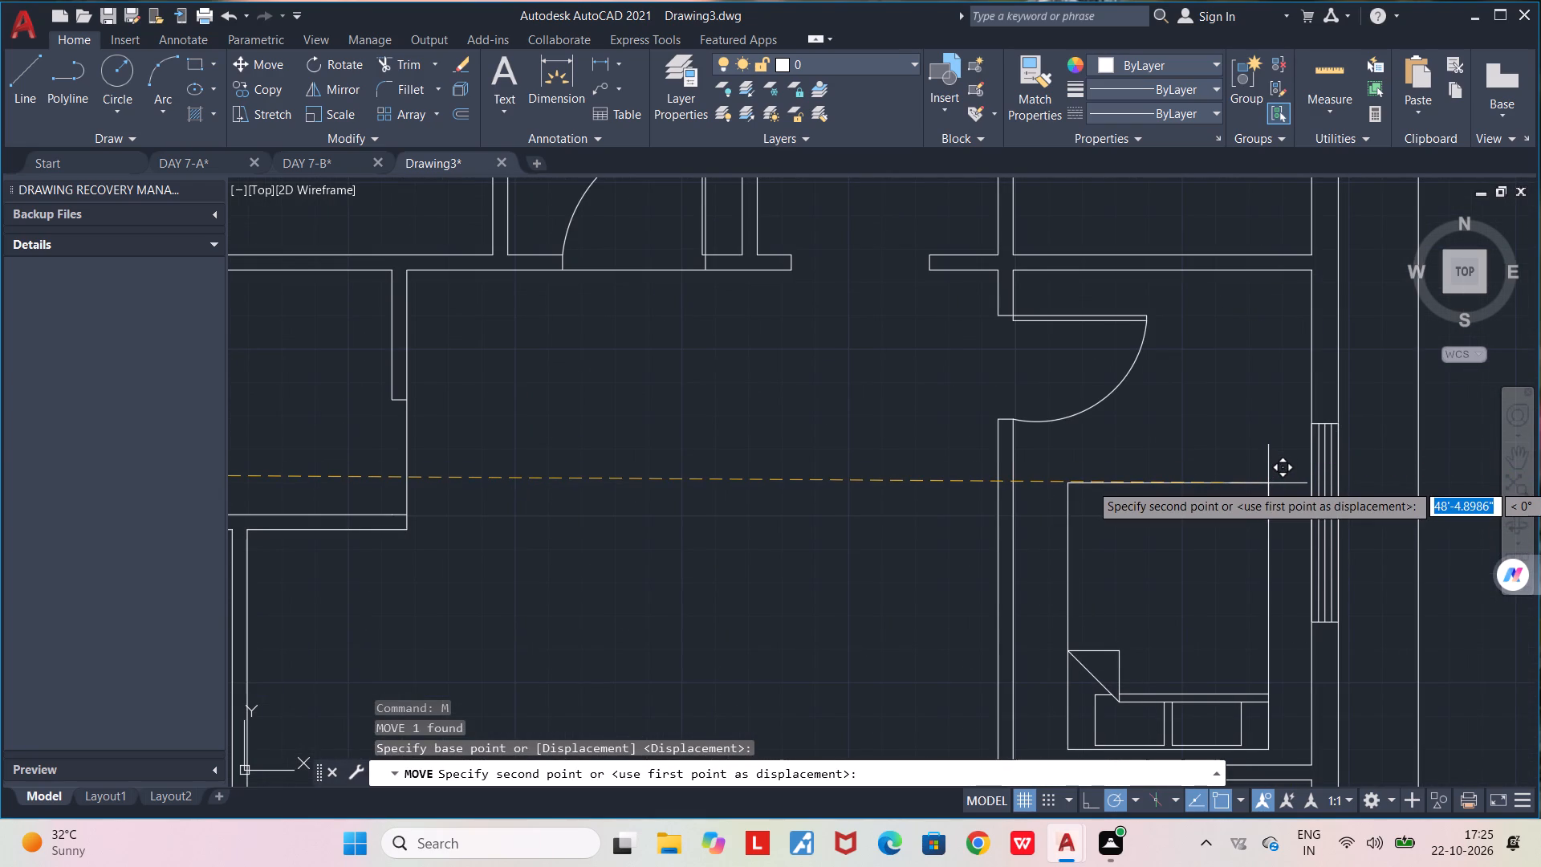
pyautogui.click(1268, 483)
# Move the other south-facing bed by its northeast corner into the northeast bedroom, with its pillows near the south wall.
pyautogui.moveTo(1253, 428); pyautogui.dragTo(1247, 499, button='middle')
pyautogui.scroll(-3, 1247, 499)
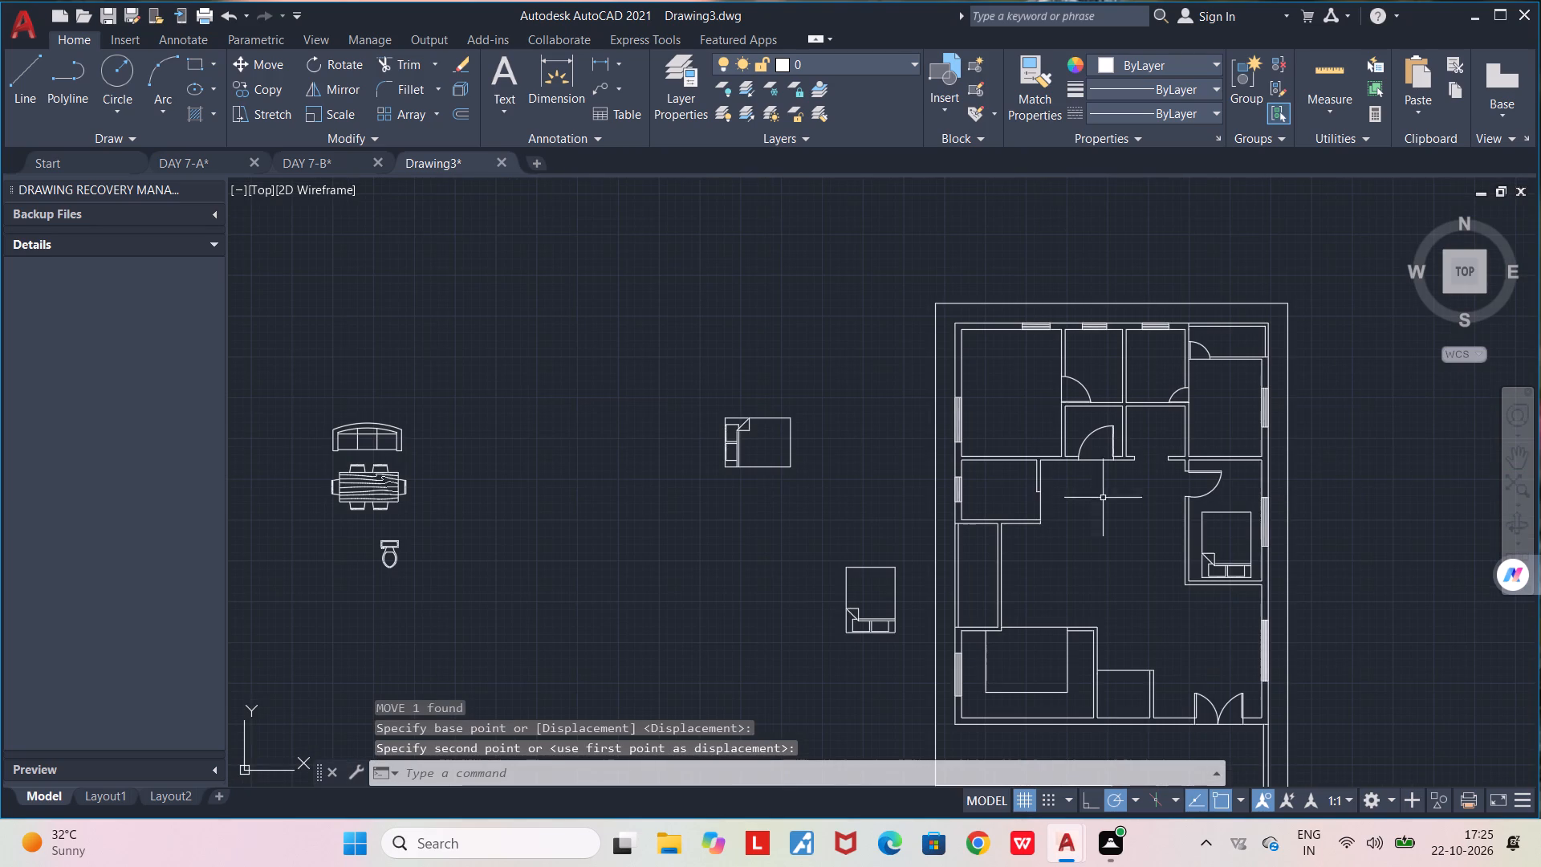
pyautogui.click(888, 567)
pyautogui.press('m')
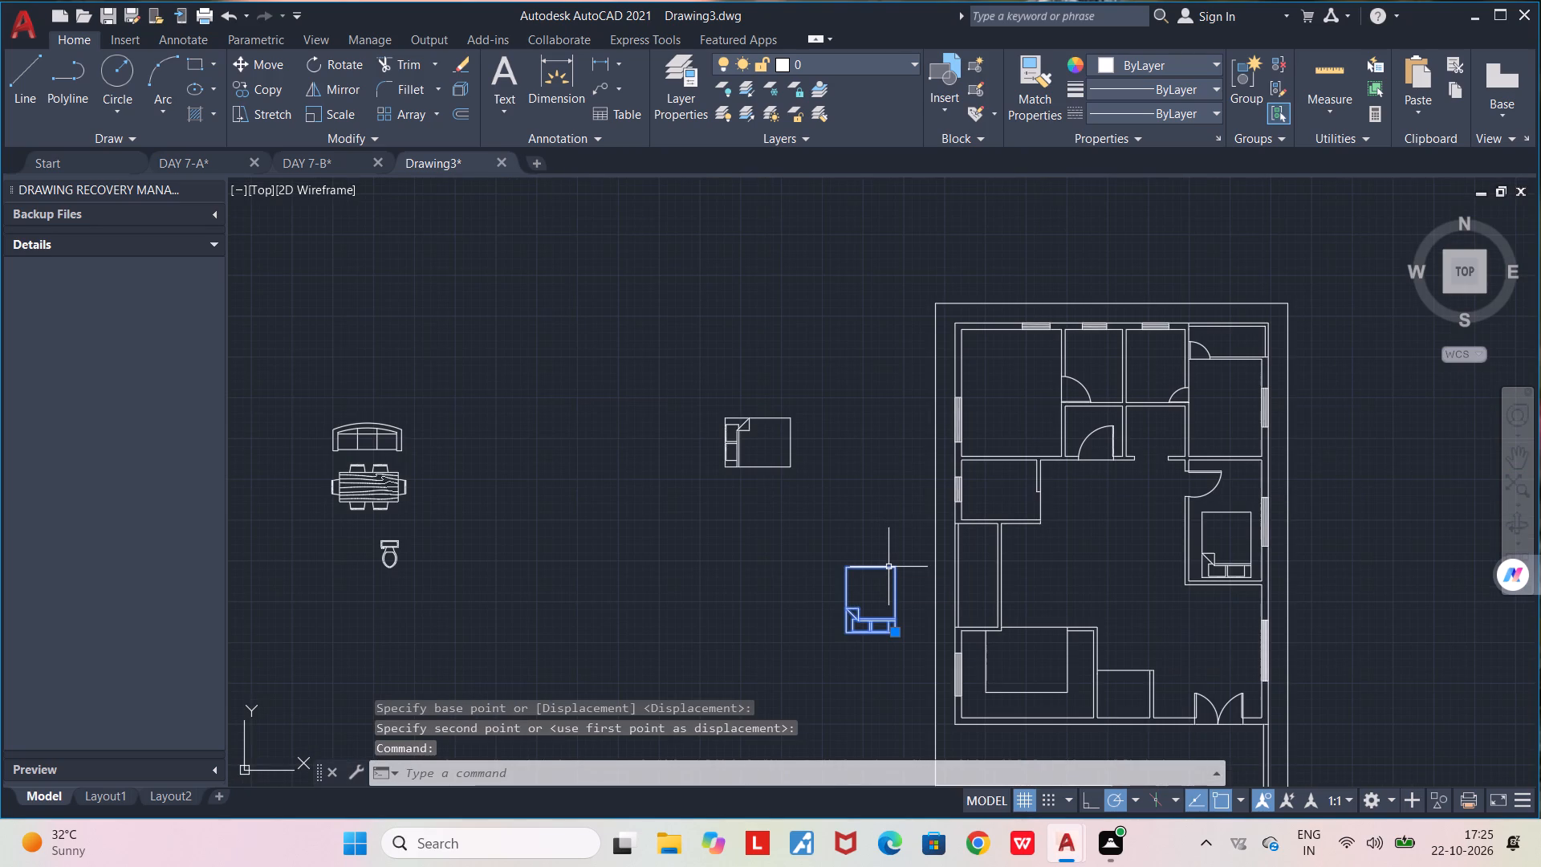
pyautogui.press('Return')
pyautogui.click(888, 567)
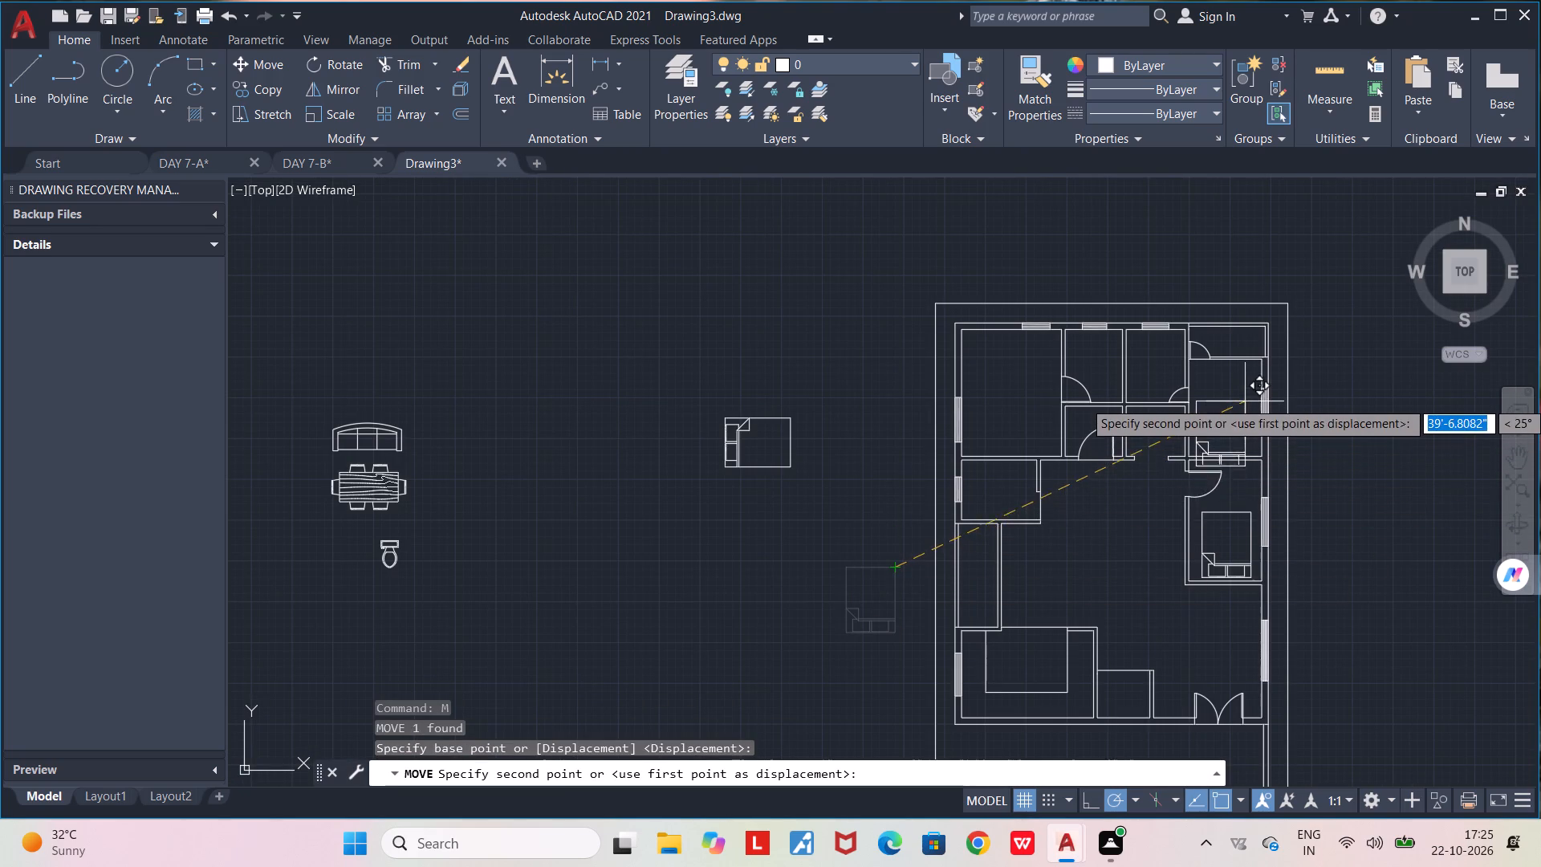
pyautogui.scroll(2, 1245, 401)
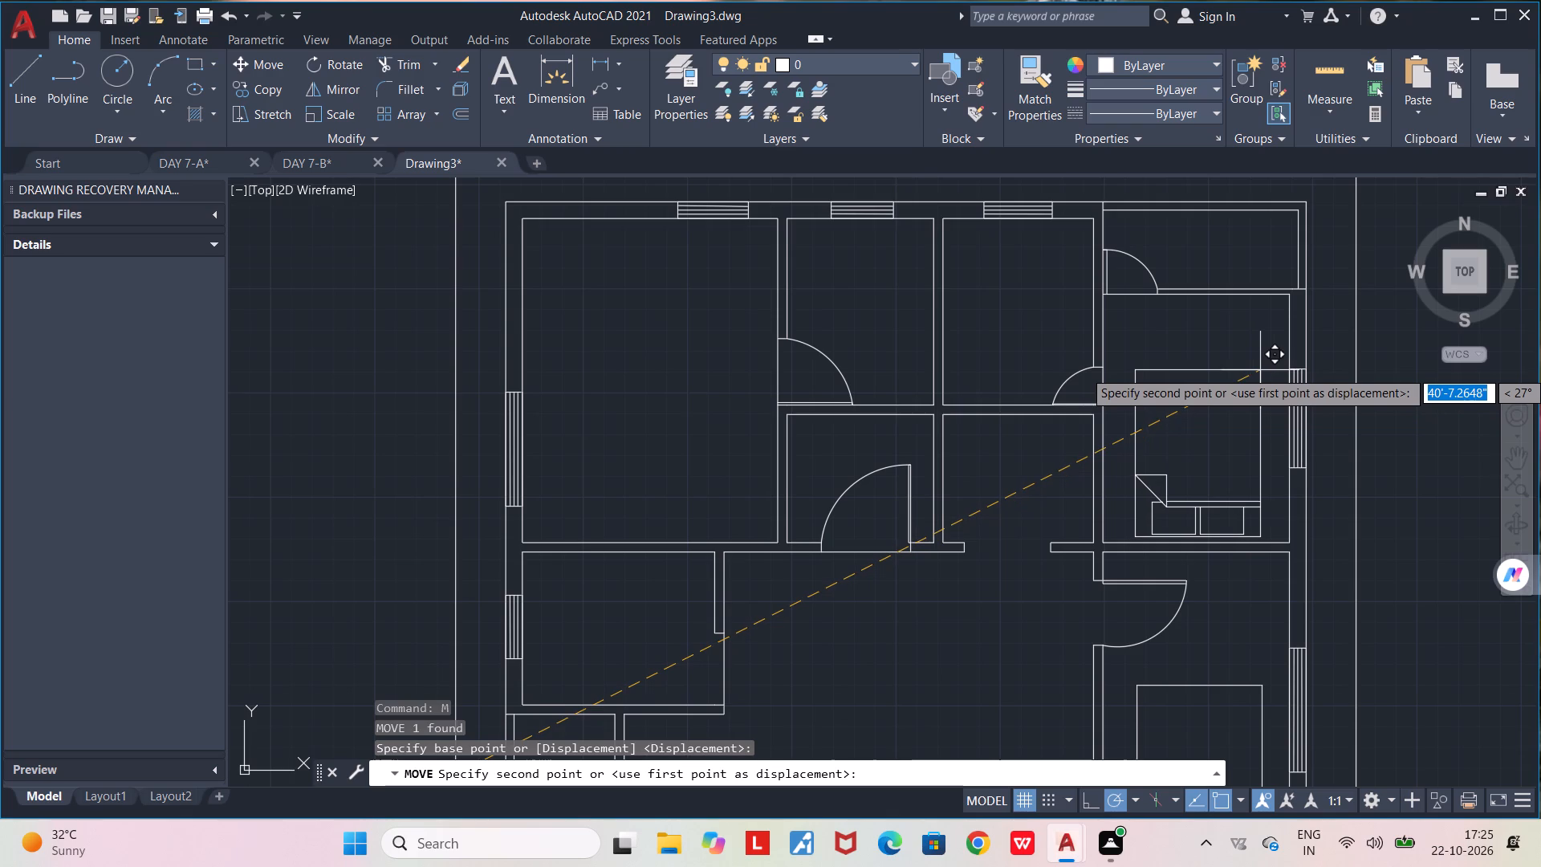
pyautogui.click(1260, 370)
# Move the bed with west-facing pillows into the northwest bedroom, placing its head near the west wall.
pyautogui.scroll(-2, 1228, 411)
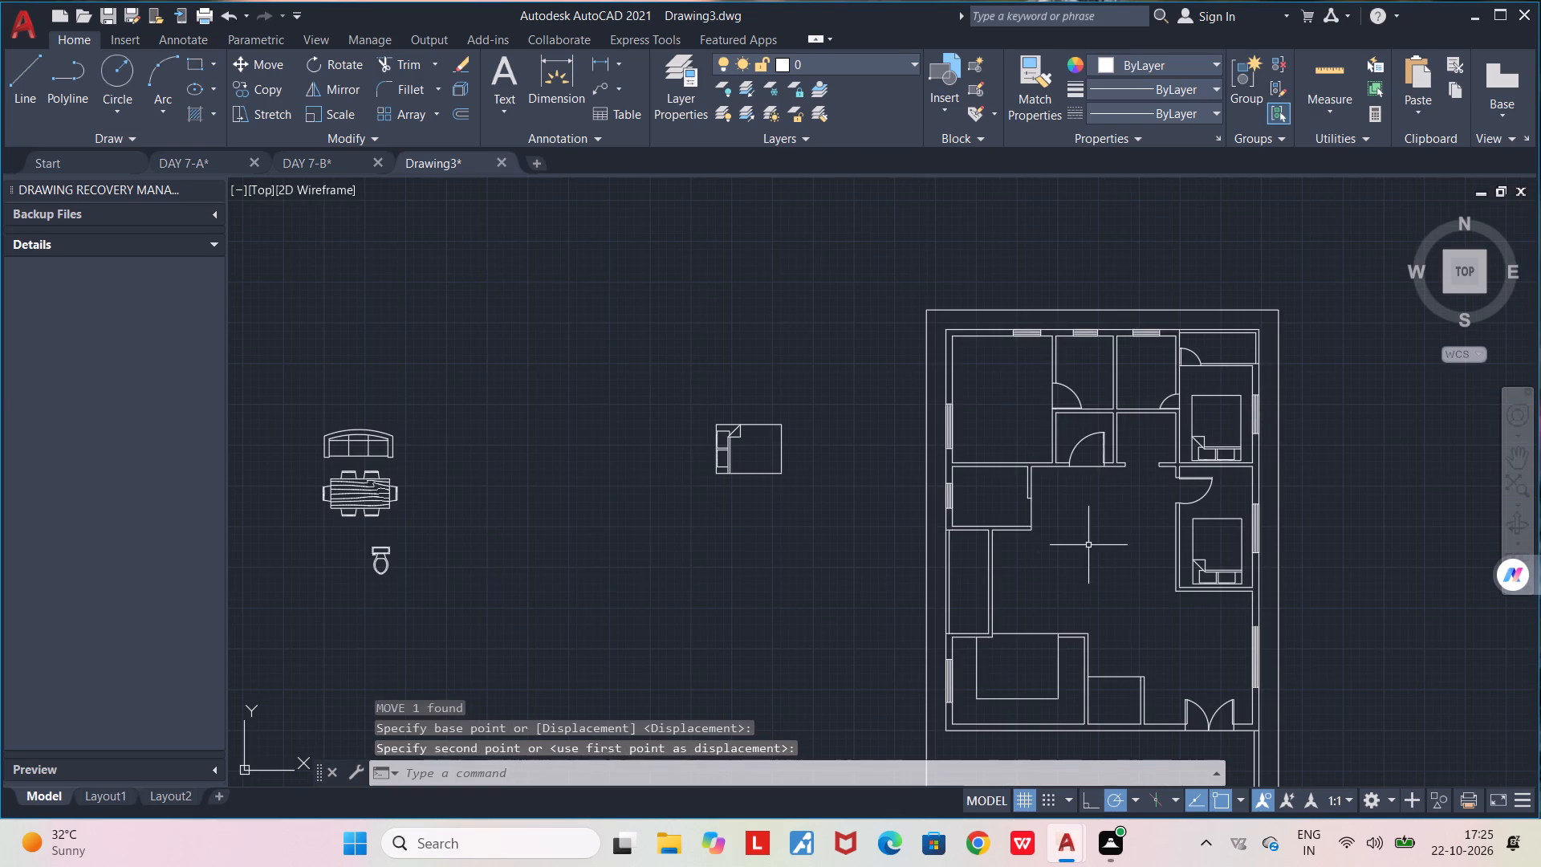
pyautogui.click(749, 474)
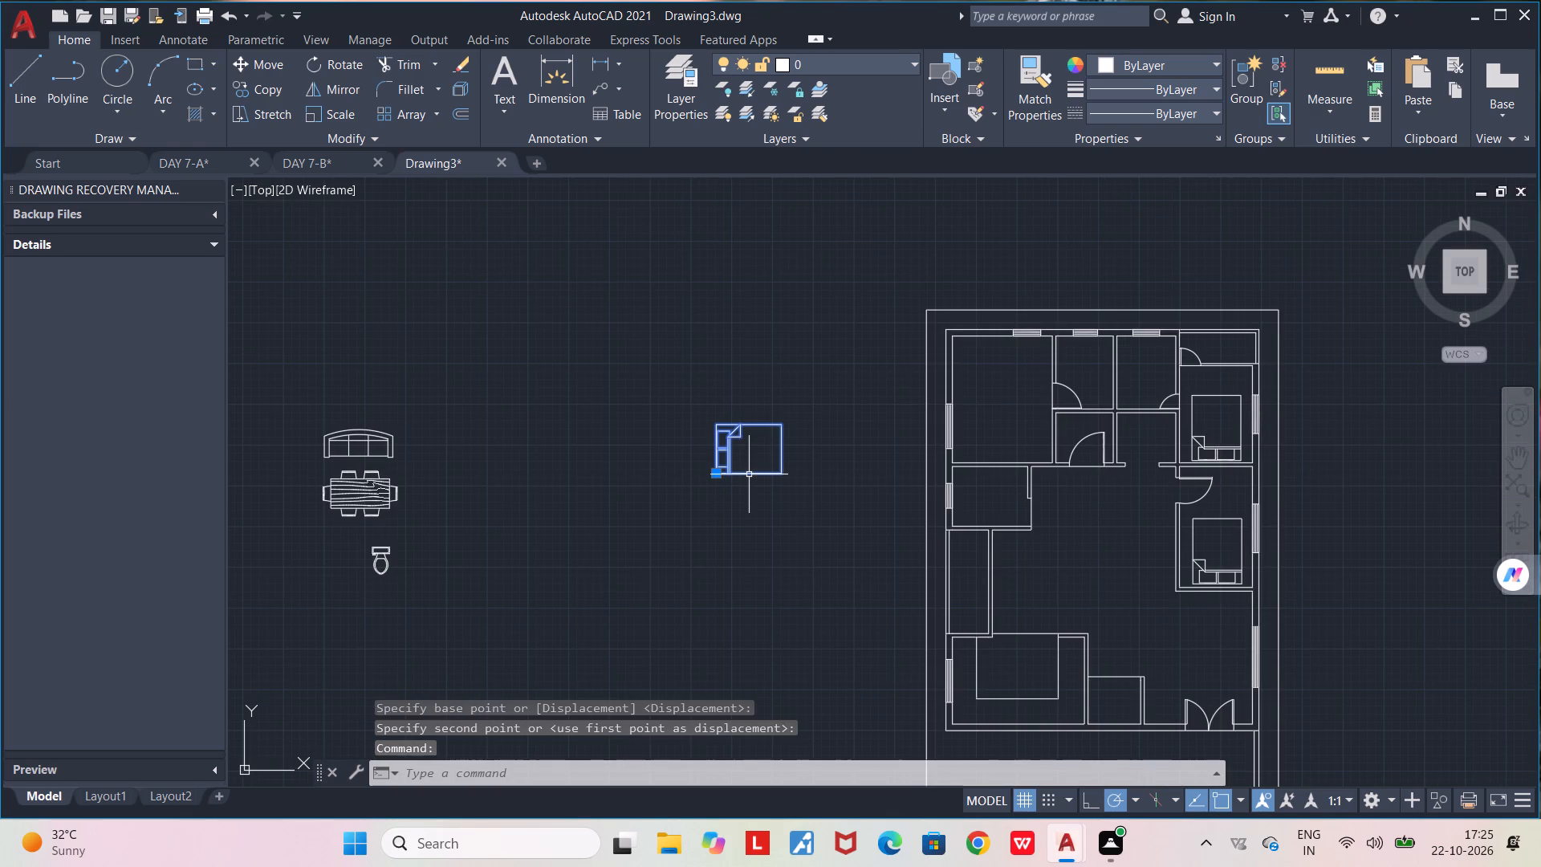
pyautogui.press('m')
pyautogui.press('Return')
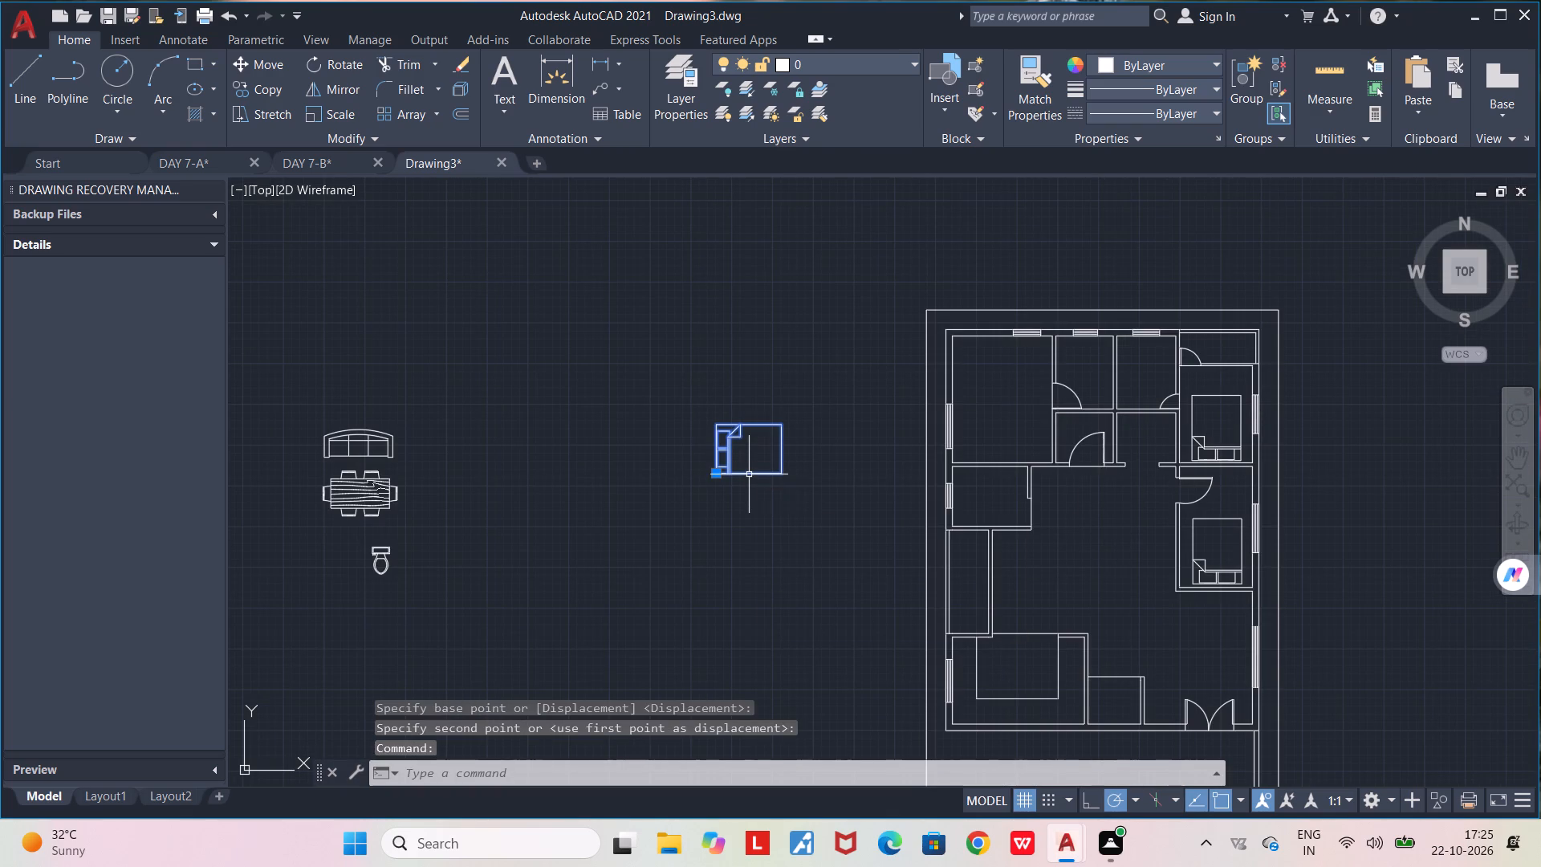
pyautogui.click(749, 474)
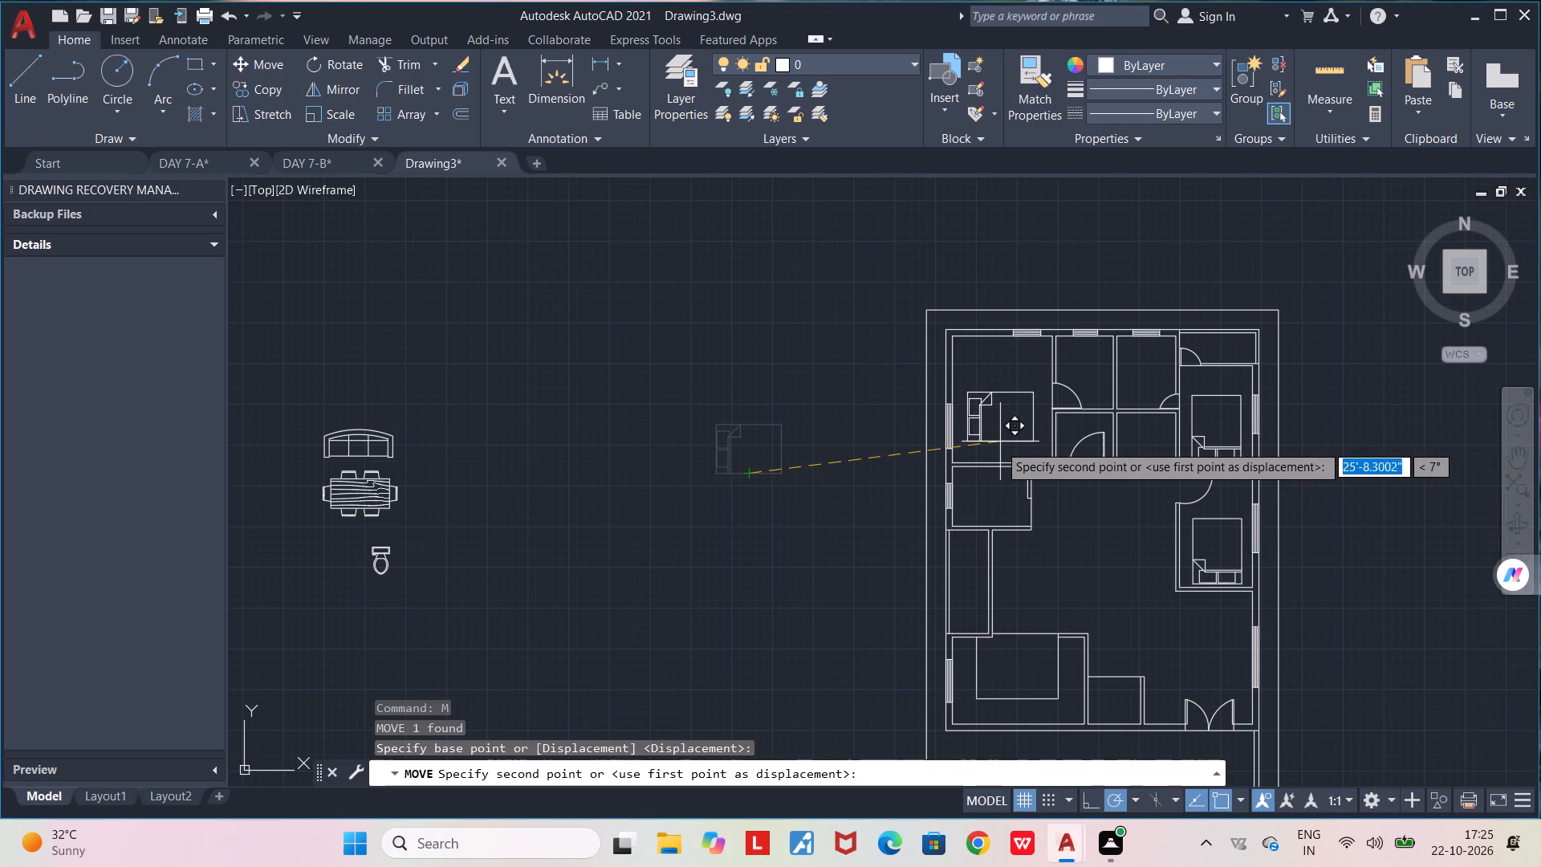
pyautogui.scroll(1, 996, 449)
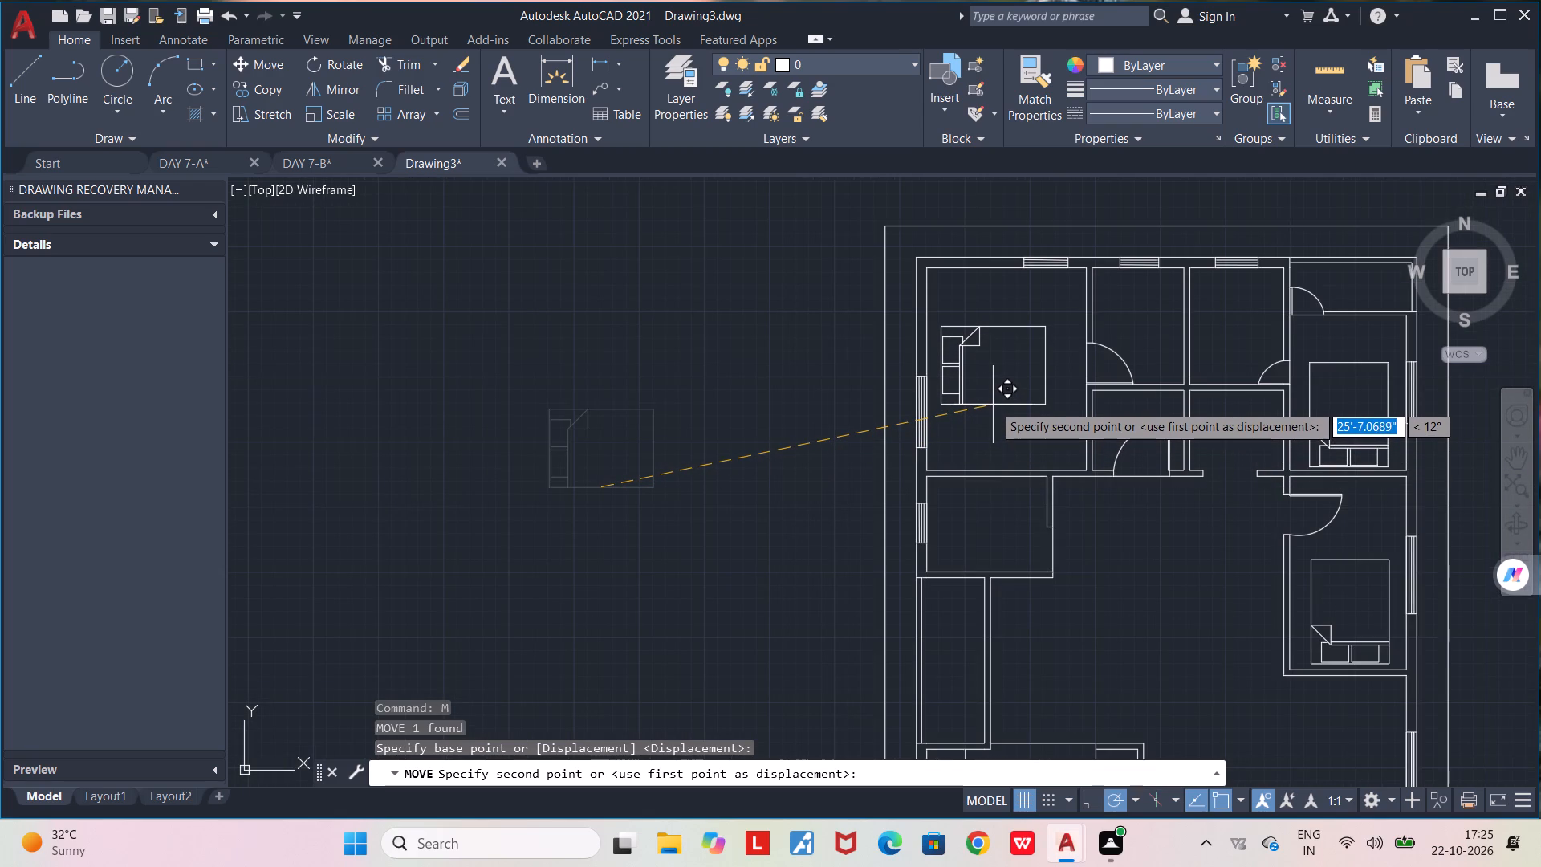
pyautogui.click(990, 401)
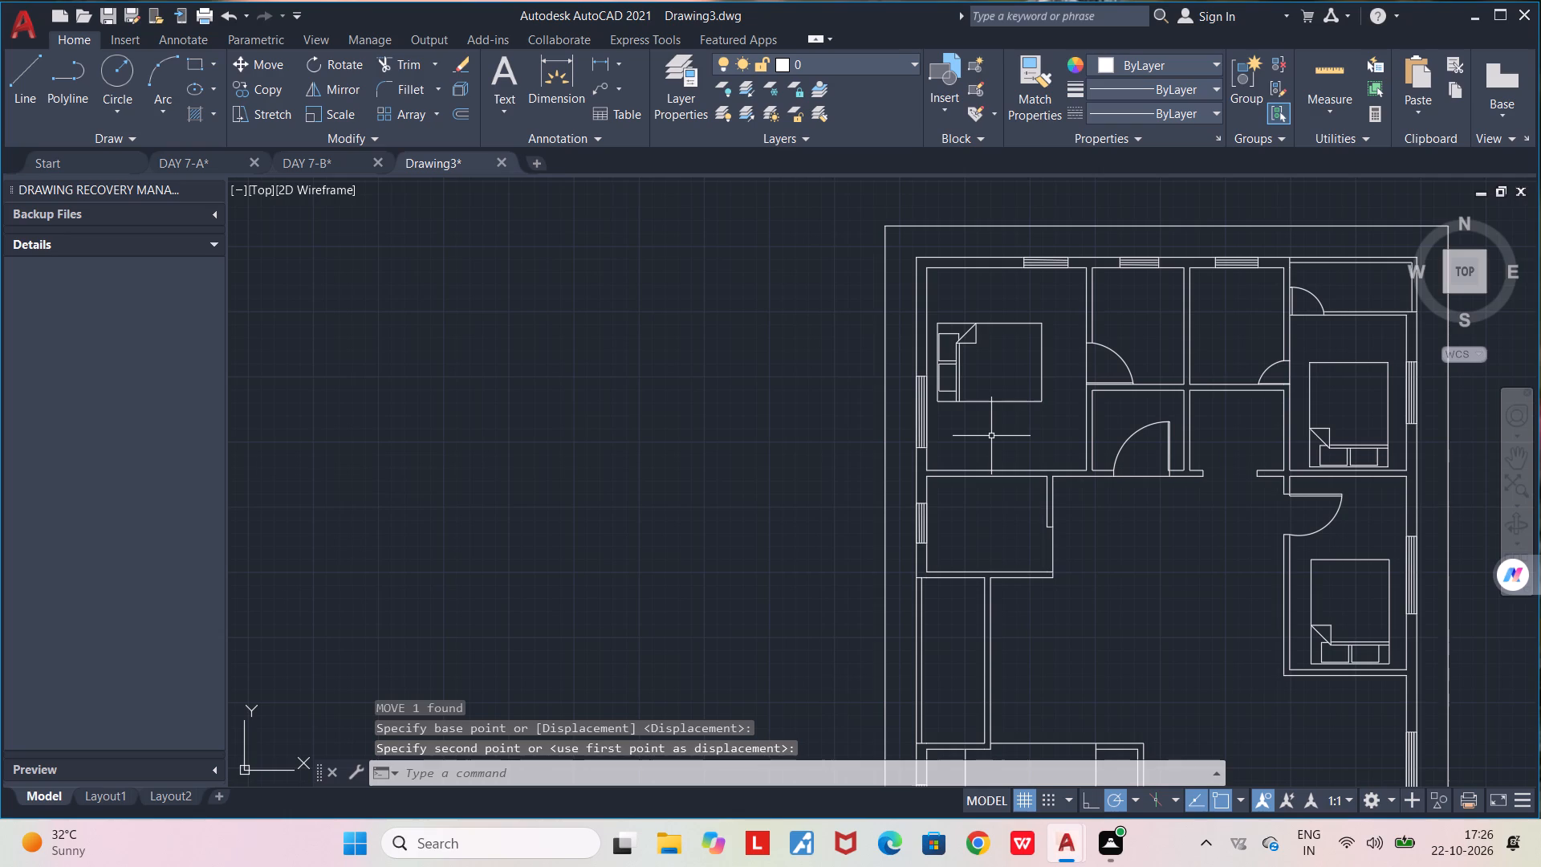
pyautogui.scroll(-1, 730, 471)
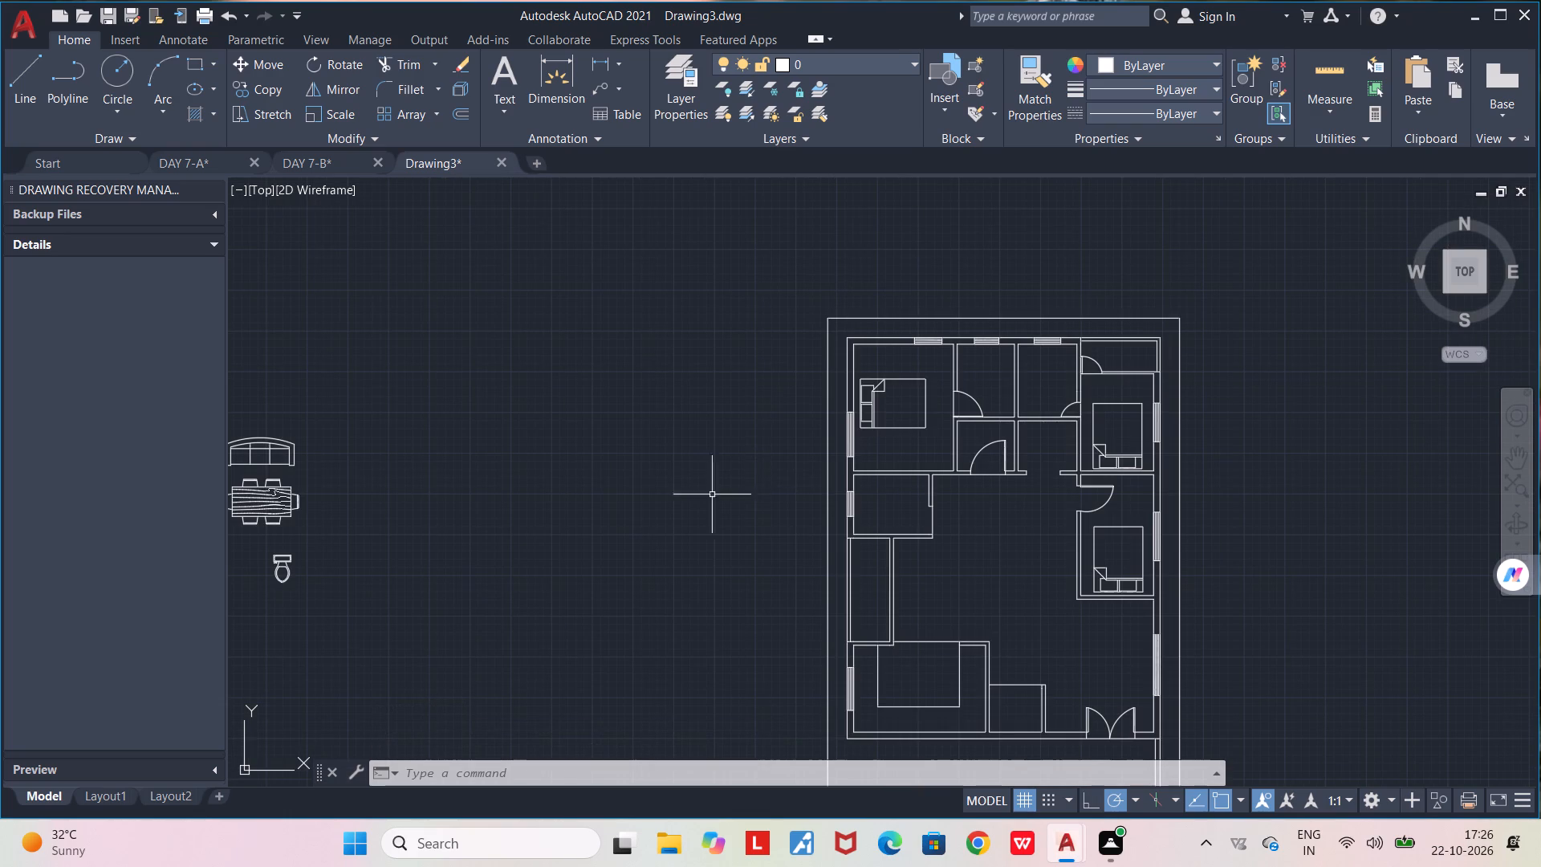
# Move the toilet block from the furniture group to open space just west of the floor plan.
pyautogui.moveTo(665, 507); pyautogui.dragTo(836, 429, button='middle')
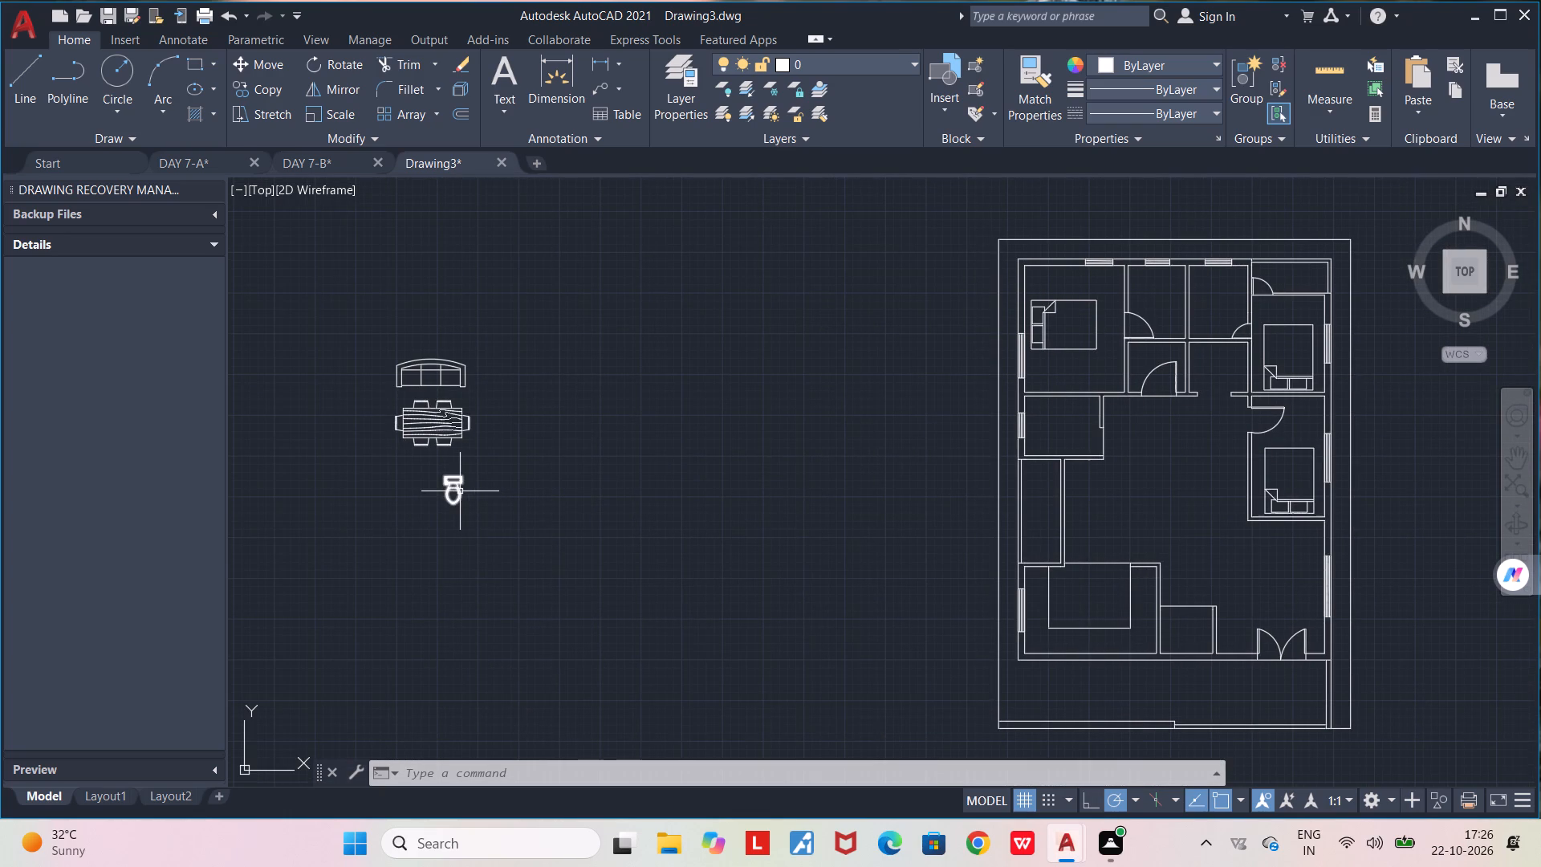
pyautogui.click(459, 491)
pyautogui.moveTo(457, 474); pyautogui.dragTo(708, 429)
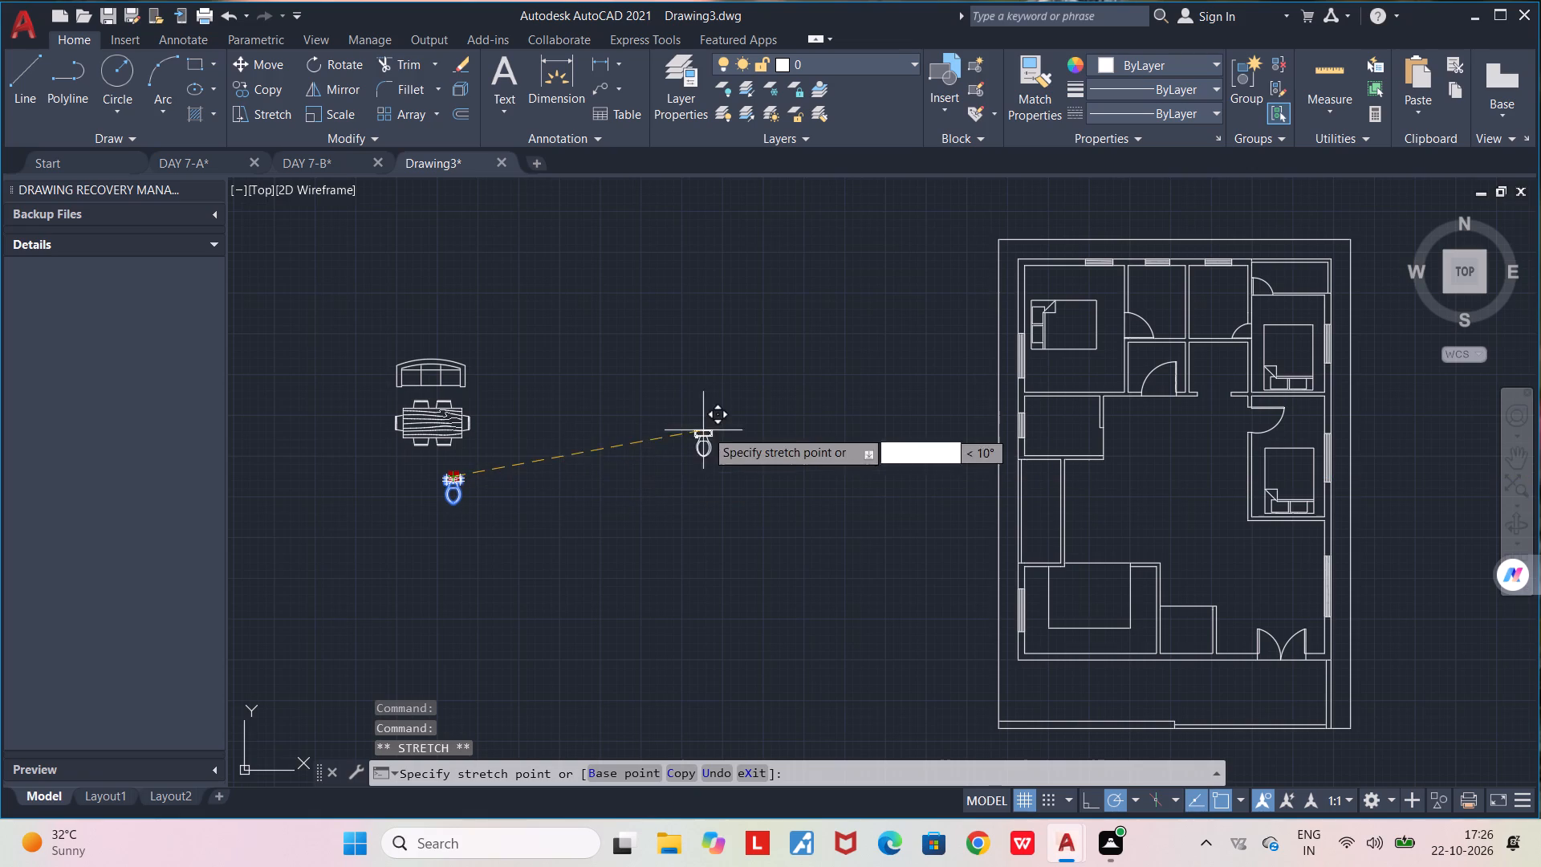
pyautogui.moveTo(708, 429); pyautogui.dragTo(860, 408)
pyautogui.click(860, 408)
# Rotate the toilet 90° about the front of its bowl so its tank faces west.
pyautogui.scroll(2, 891, 440)
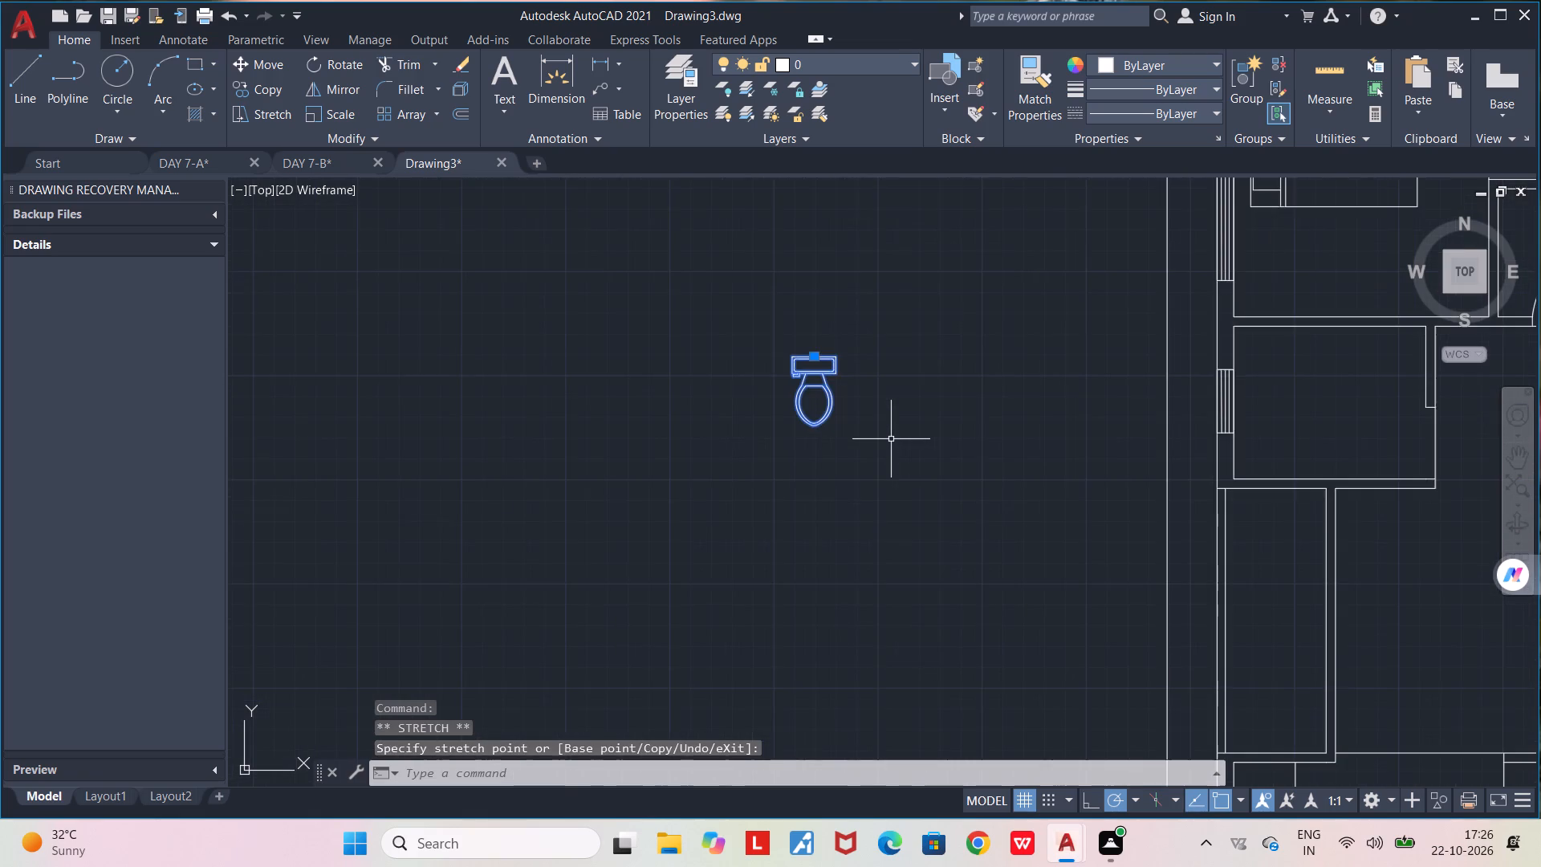
pyautogui.moveTo(868, 438); pyautogui.dragTo(678, 470, button='middle')
pyautogui.scroll(-2, 649, 477)
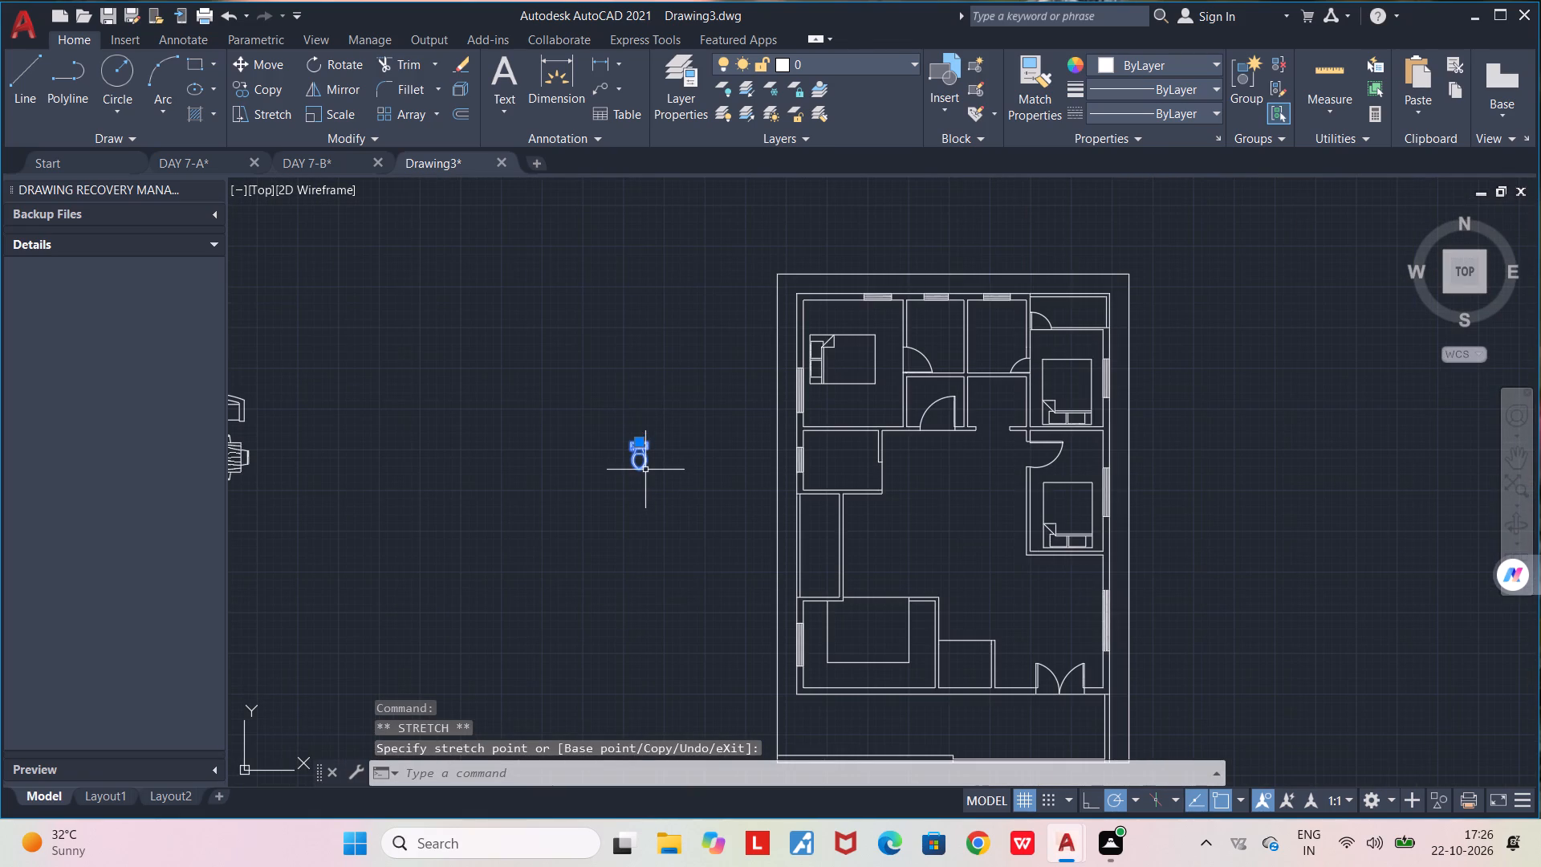
pyautogui.click(327, 55)
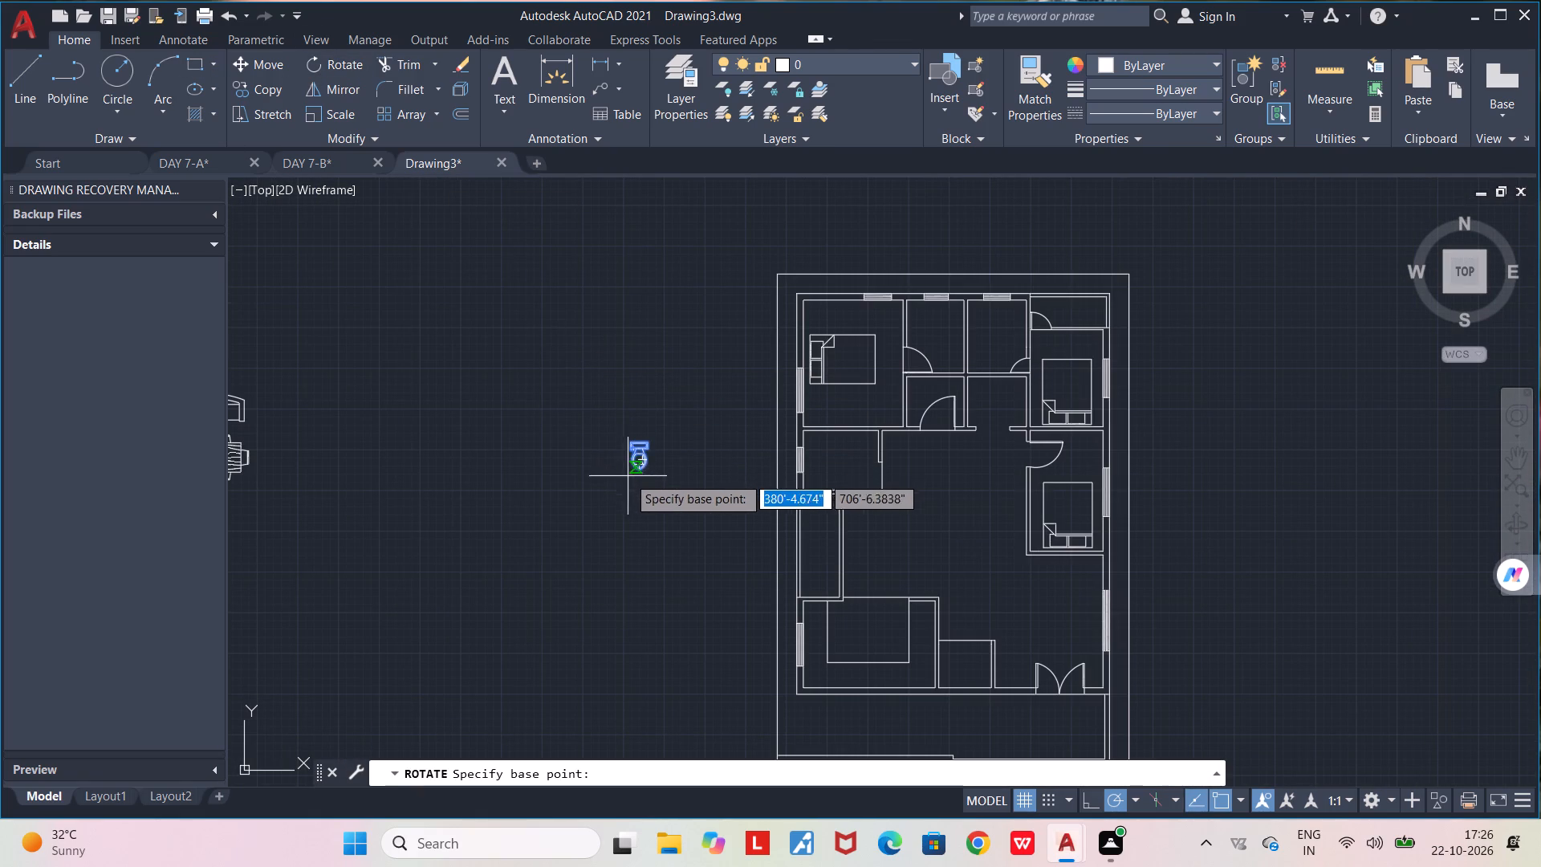
pyautogui.click(636, 470)
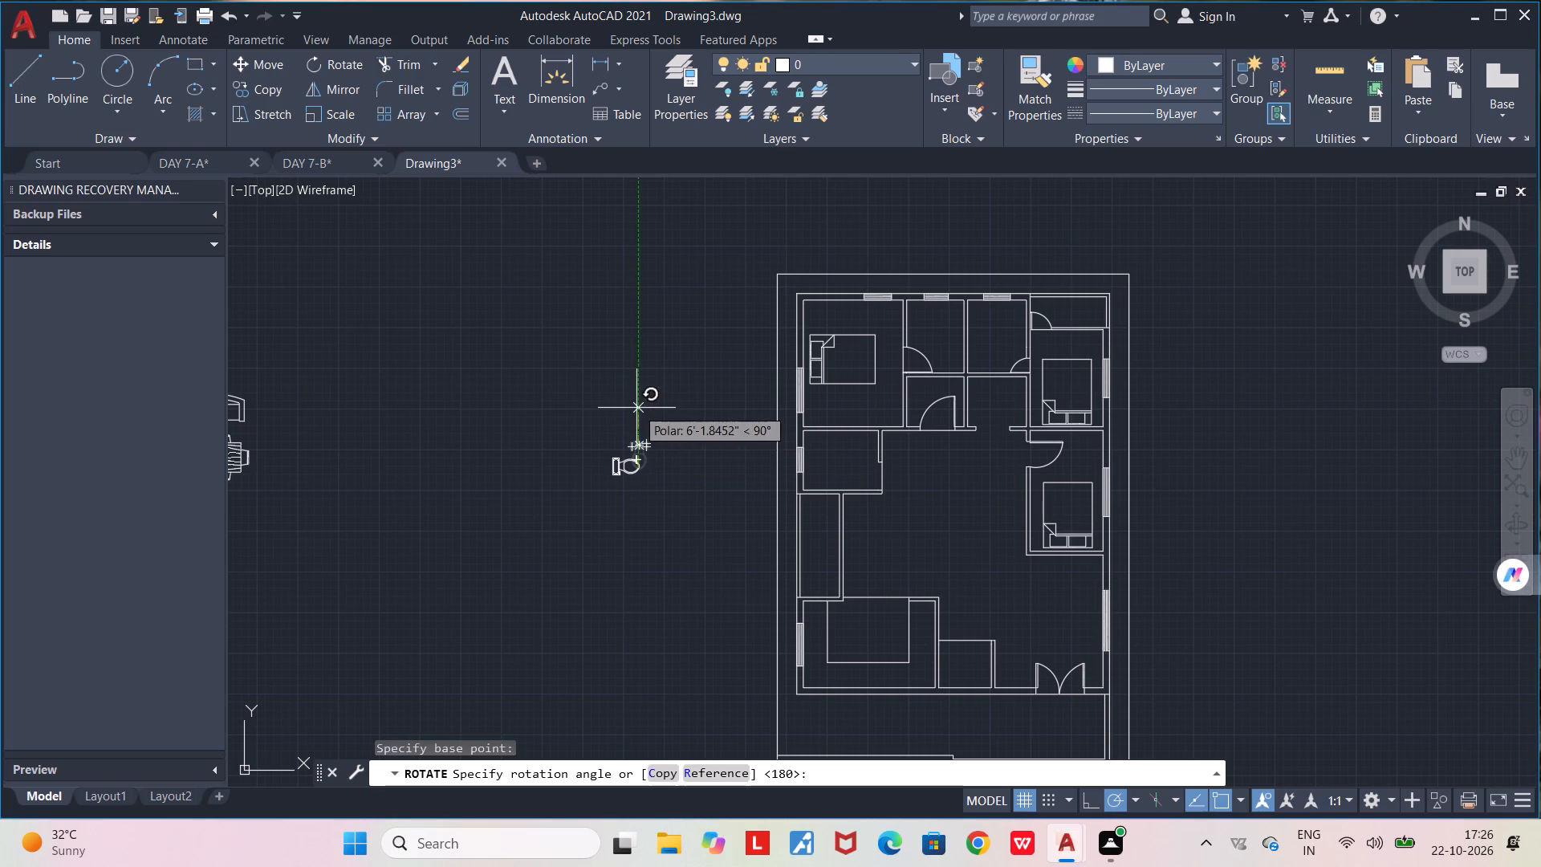
pyautogui.click(636, 408)
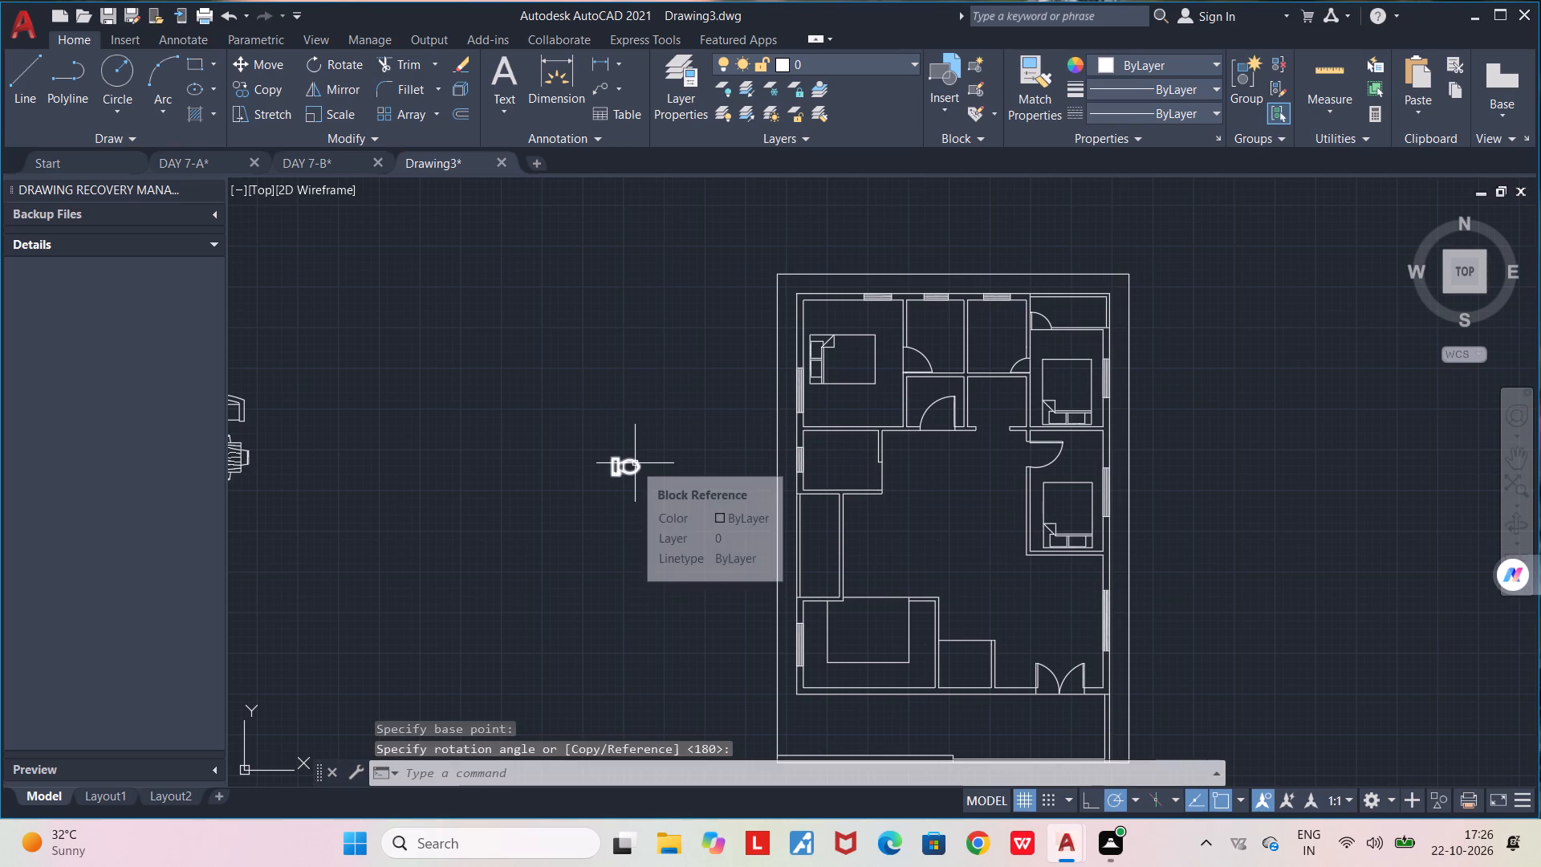
# Move the toilet into the west bathroom below the northwest bedroom, with its tank against the west wall at the window.
pyautogui.scroll(2, 635, 472)
pyautogui.click(635, 466)
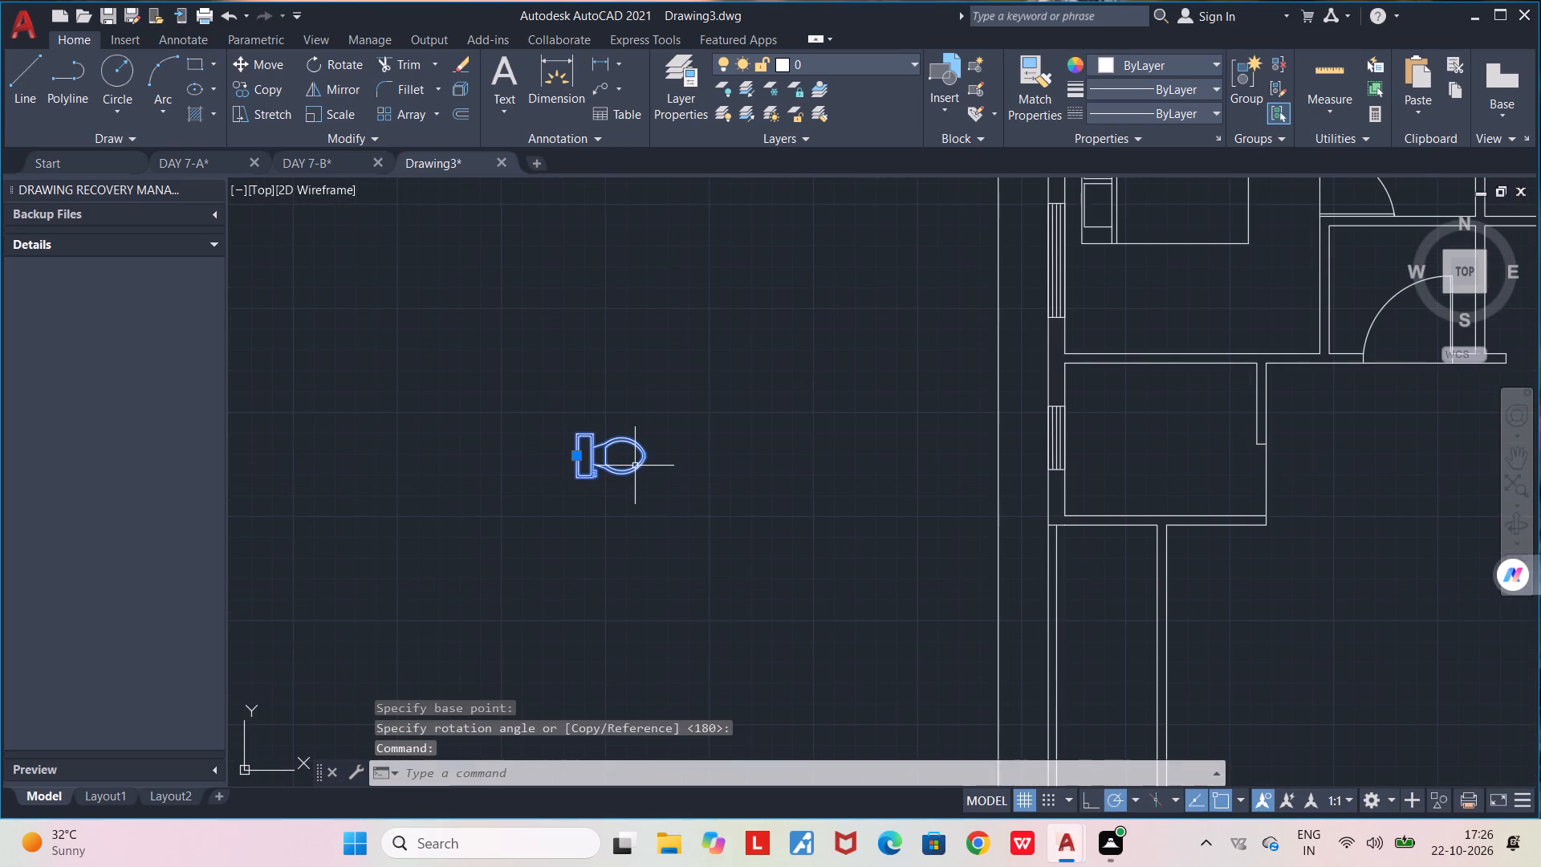
pyautogui.press('m')
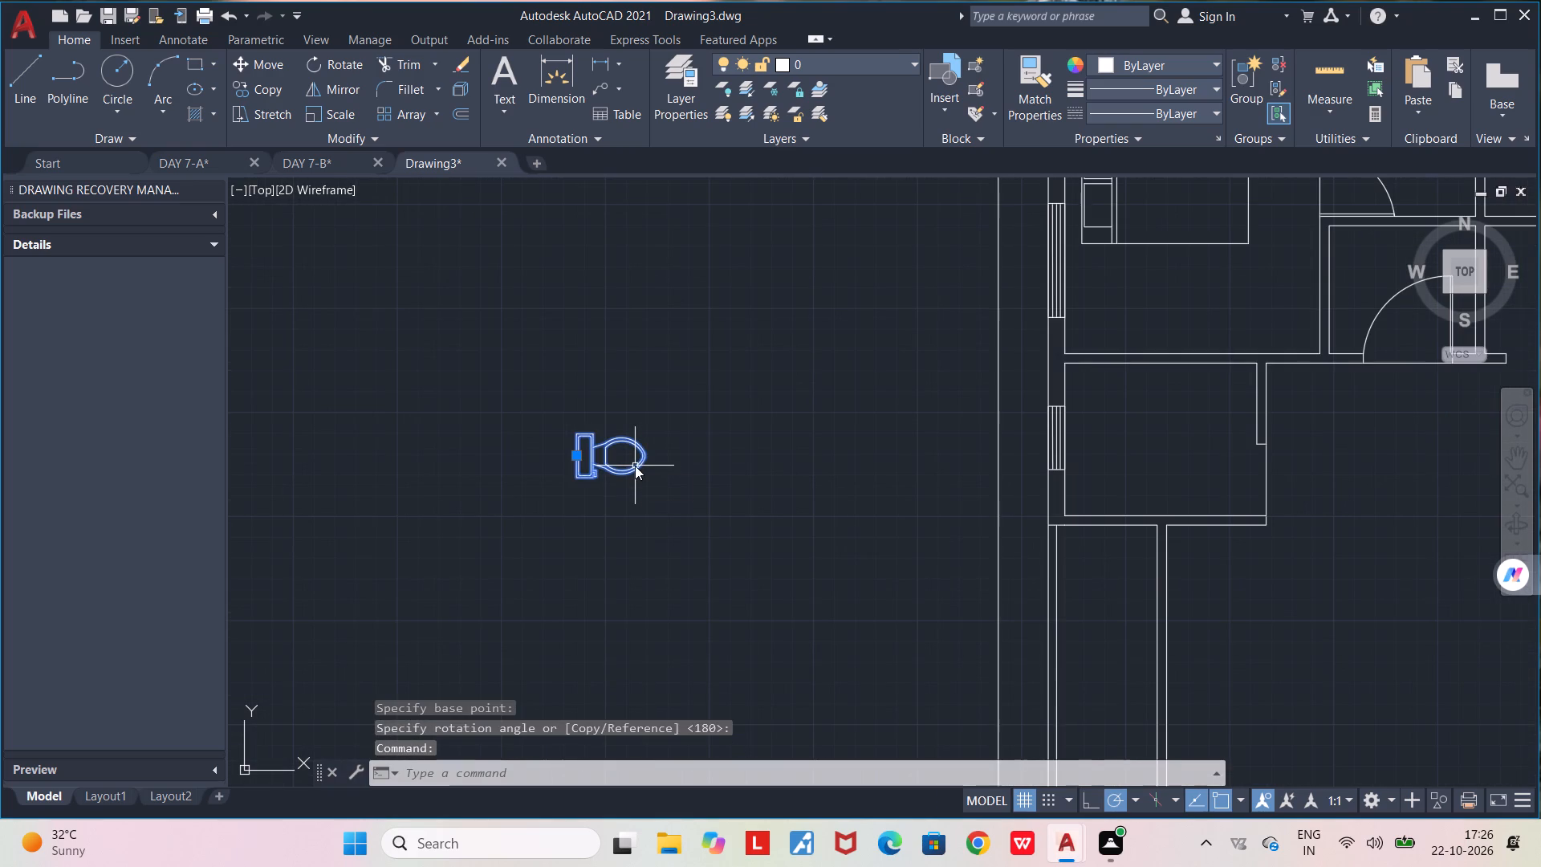
pyautogui.press('Return')
pyautogui.click(645, 462)
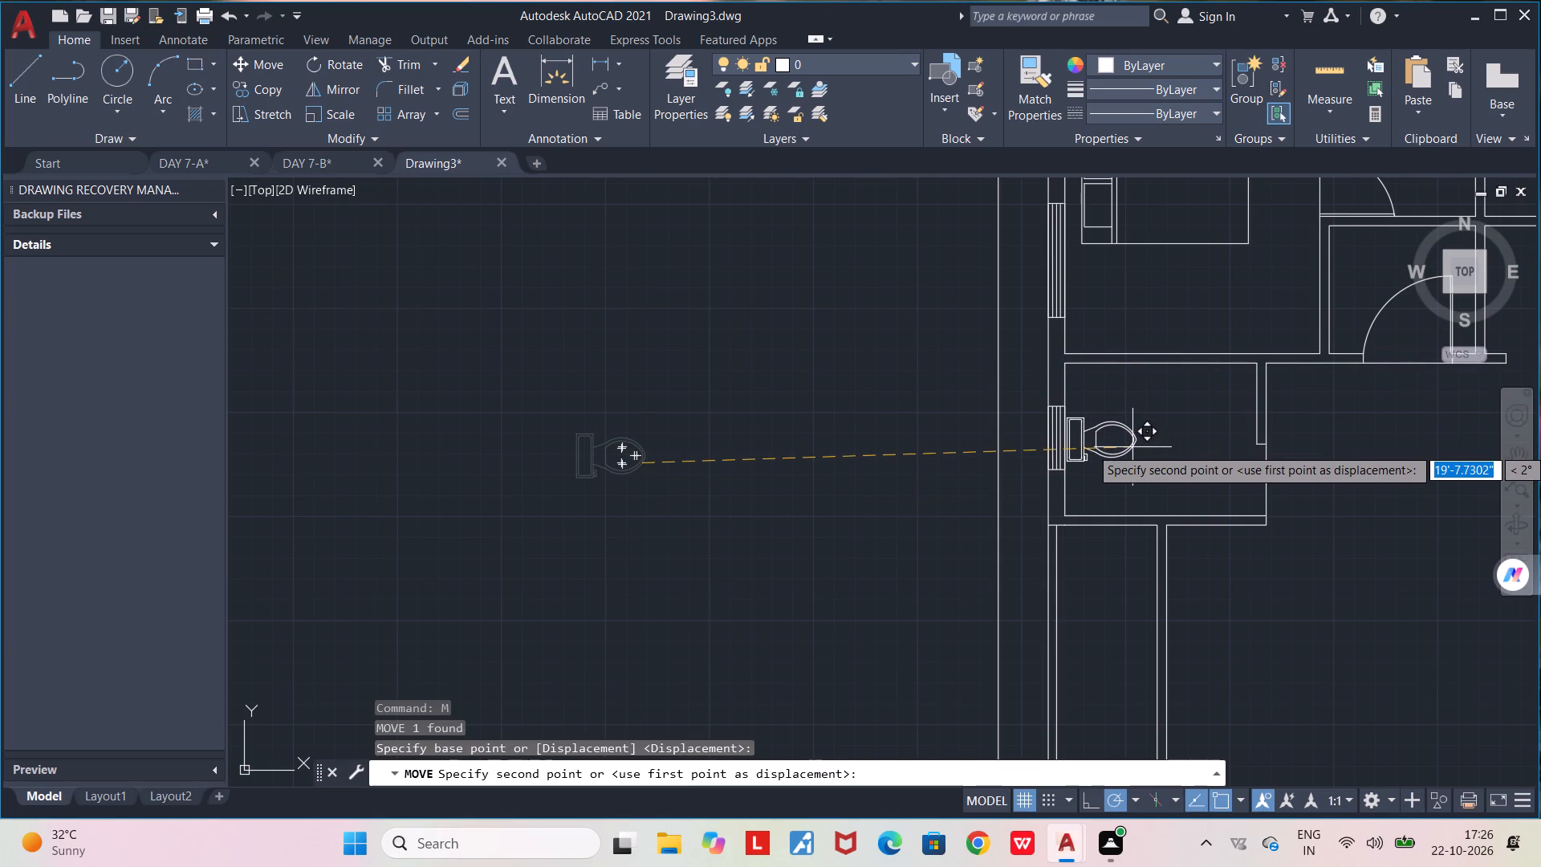
pyautogui.scroll(2, 1132, 443)
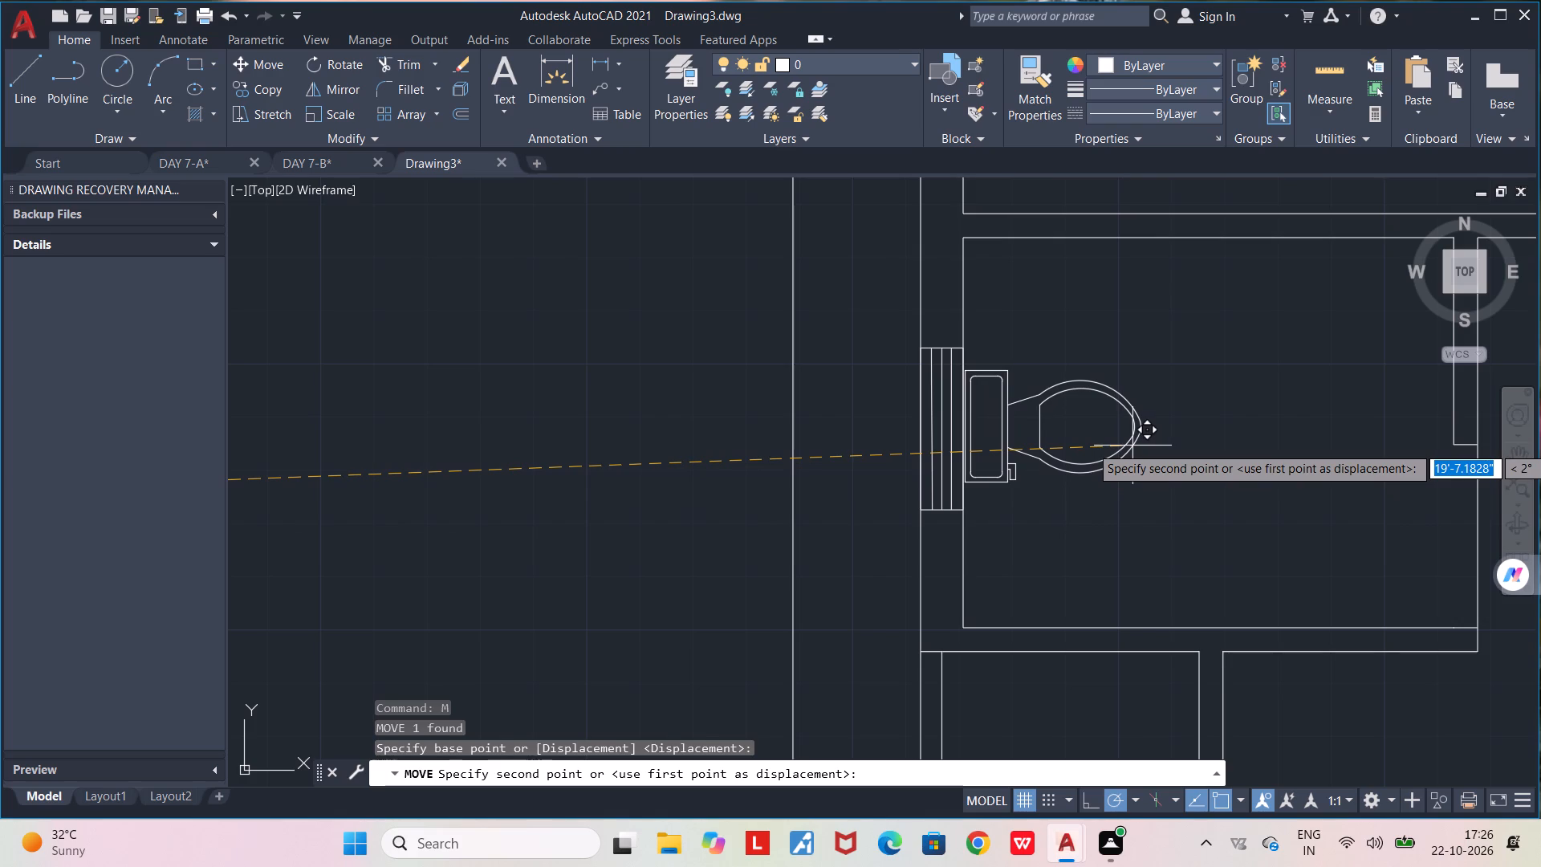
pyautogui.click(1132, 446)
# Copy the west bathroom's toilet and paste it into the eastern of the two north bathrooms, tank against the shared wall.
pyautogui.scroll(-1, 1267, 455)
pyautogui.moveTo(1233, 456); pyautogui.dragTo(888, 427, button='middle')
pyautogui.scroll(-3, 888, 427)
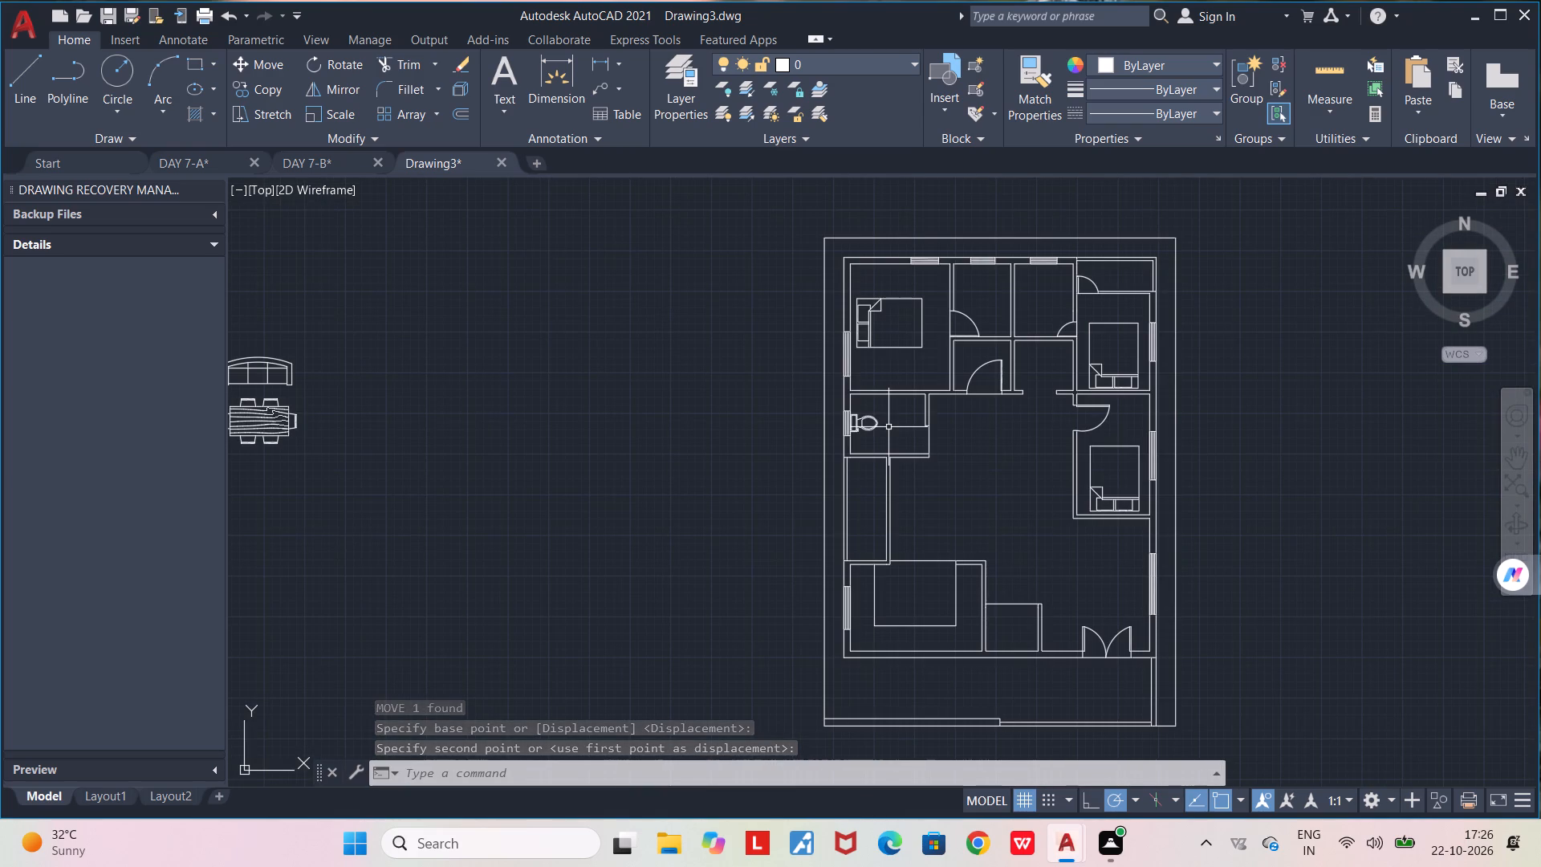
pyautogui.click(879, 419)
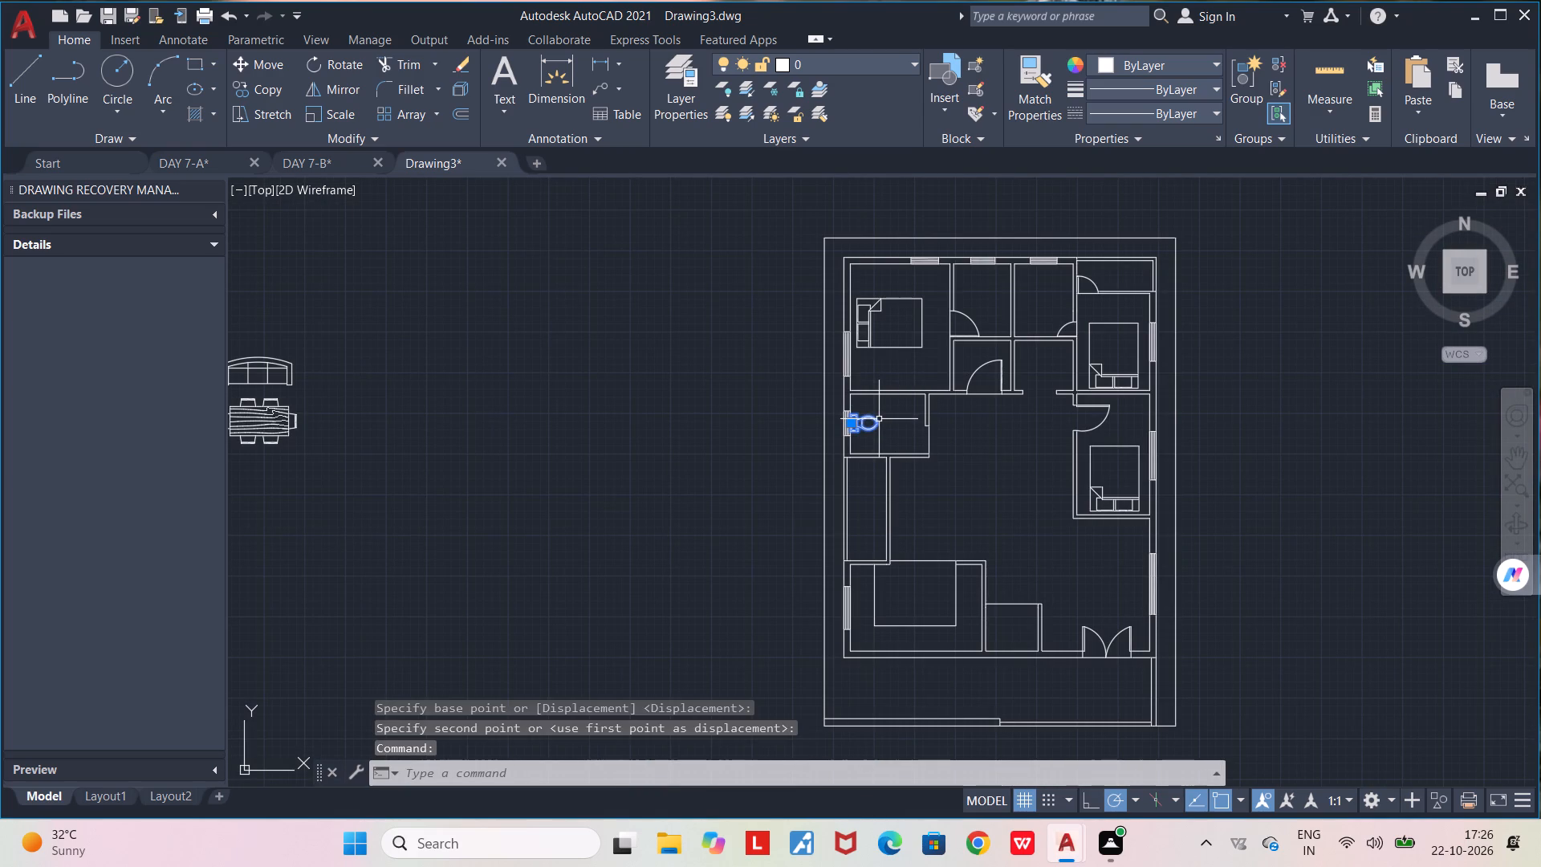
pyautogui.hotkey('ctrl', 'c')
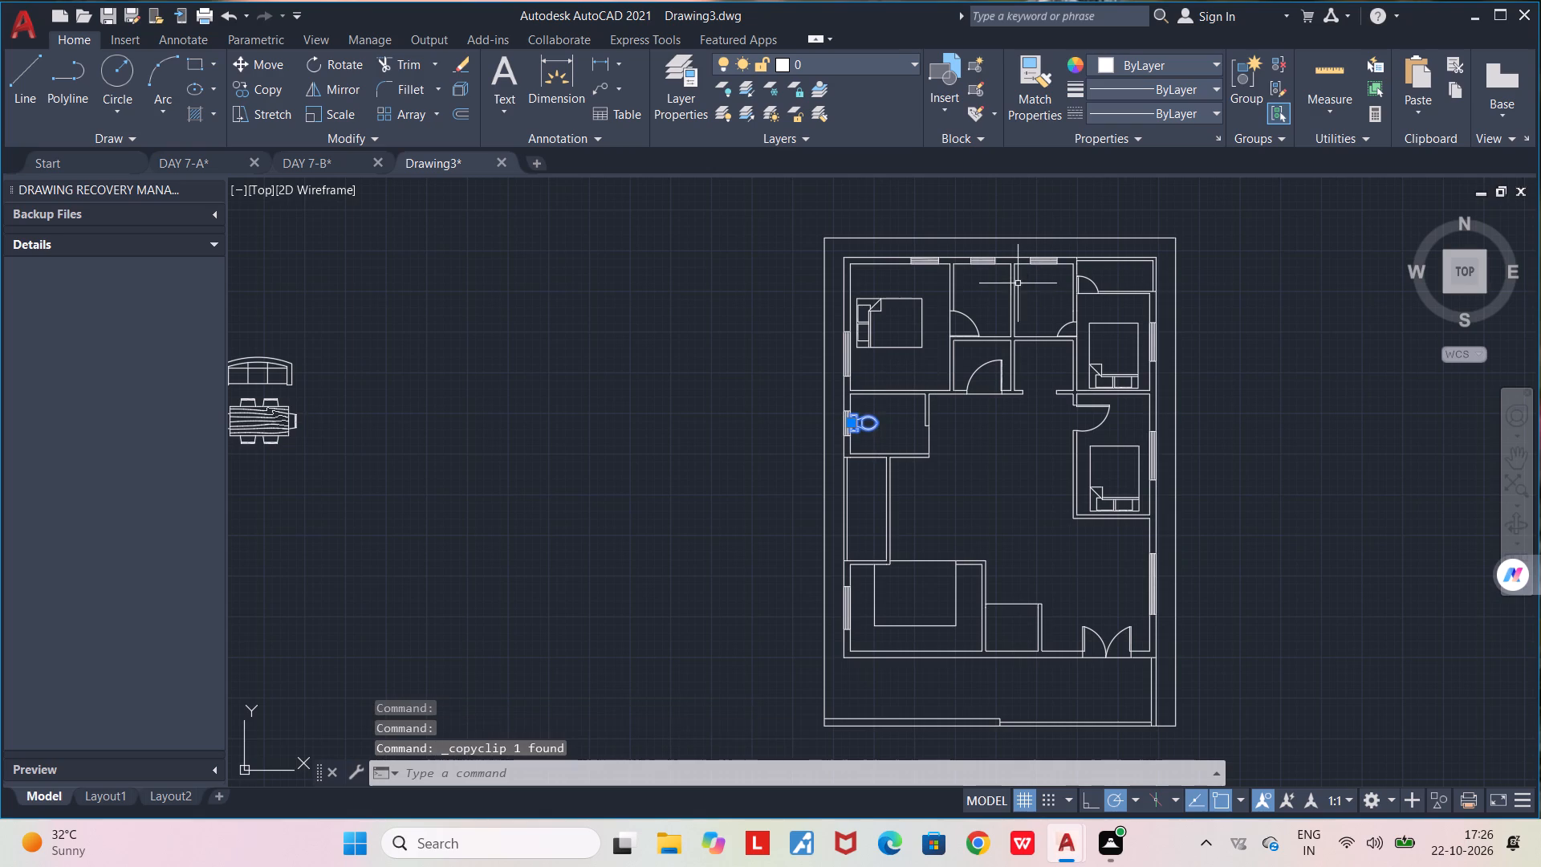
pyautogui.scroll(3, 1012, 285)
pyautogui.moveTo(1010, 304); pyautogui.dragTo(958, 433, button='middle')
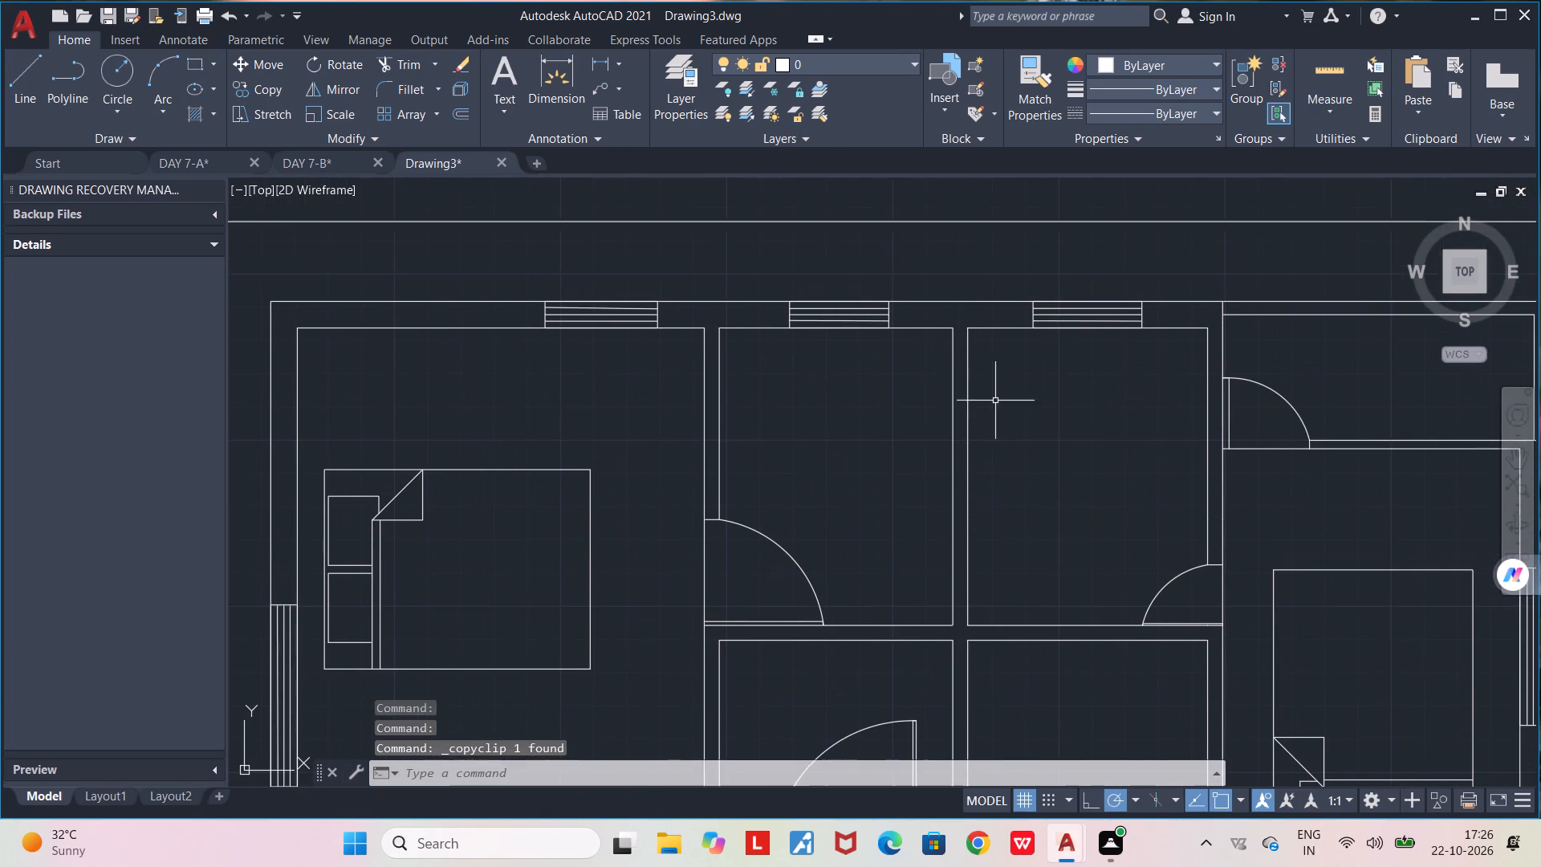
pyautogui.hotkey('ctrl', 'v')
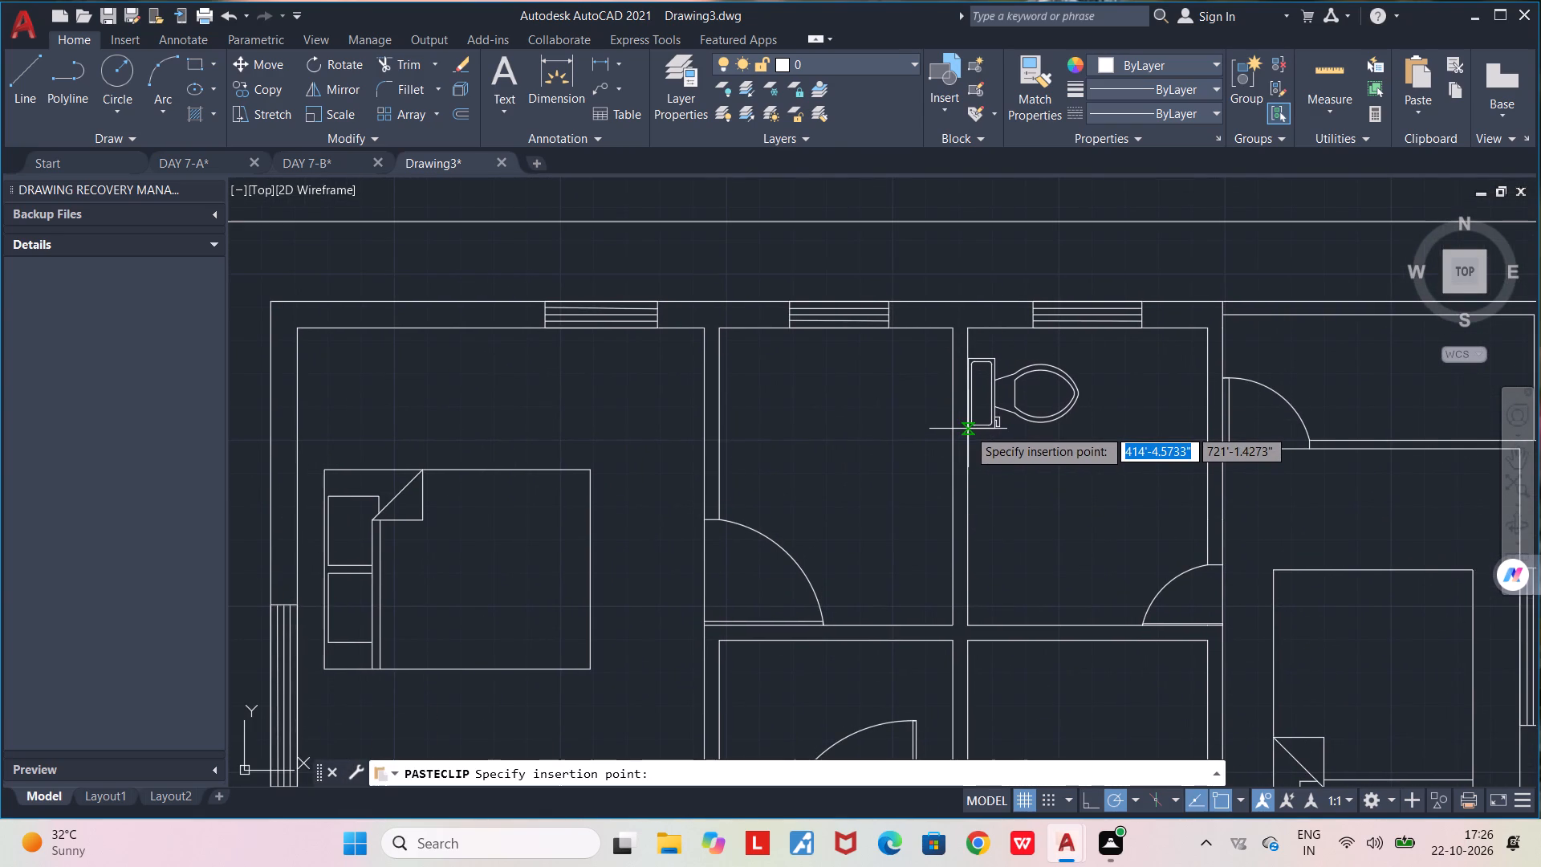
pyautogui.click(968, 429)
# Paste another toilet into the western north bathroom and rotate it 180° about its bowl front so the tank faces east.
pyautogui.hotkey('ctrl', 'v')
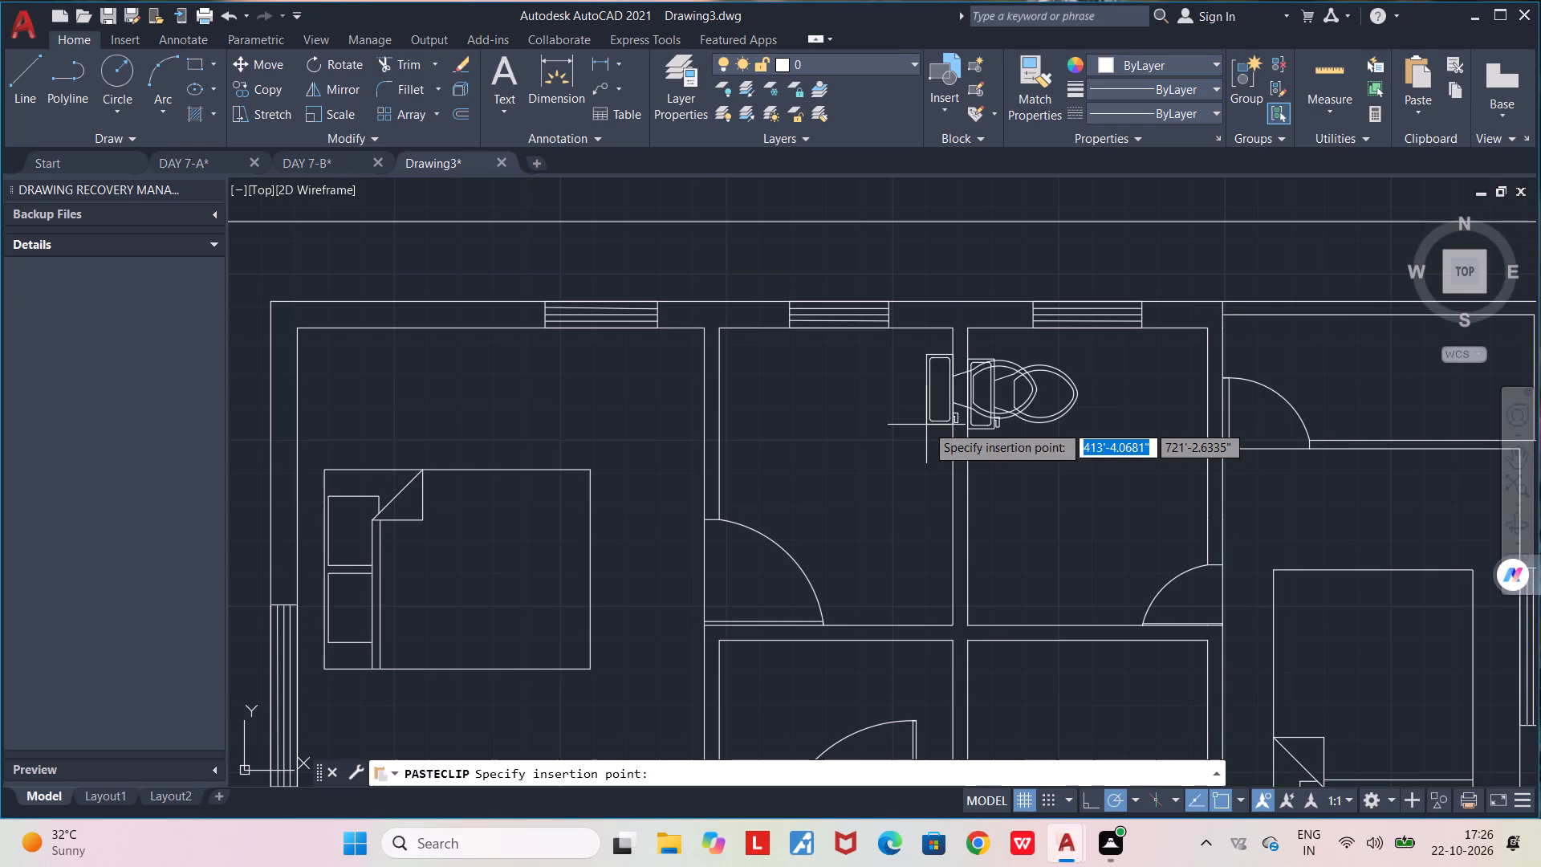
pyautogui.click(831, 434)
pyautogui.click(884, 422)
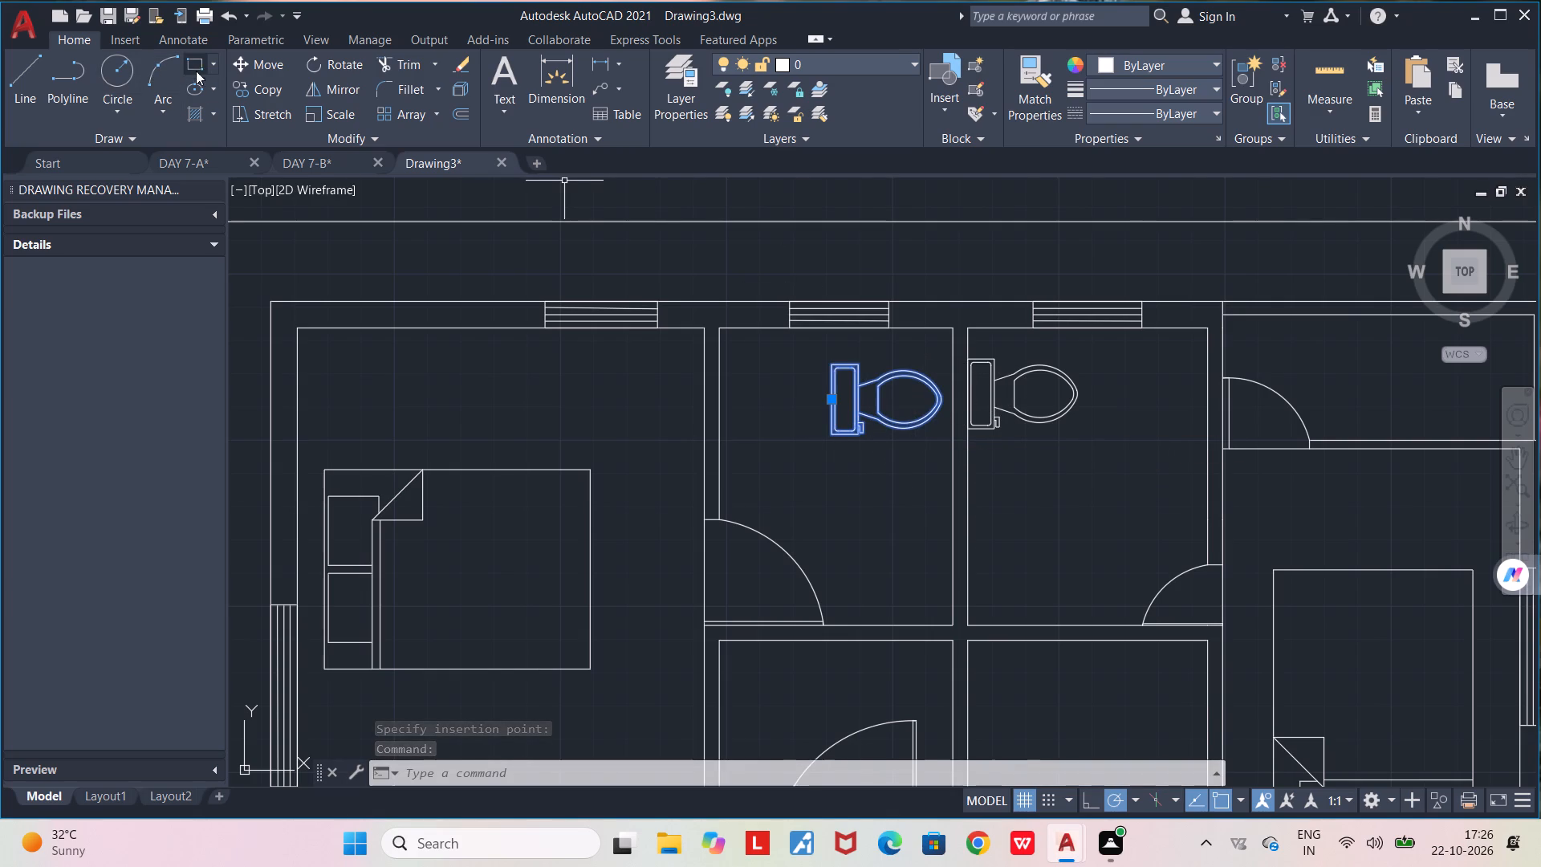
pyautogui.click(315, 71)
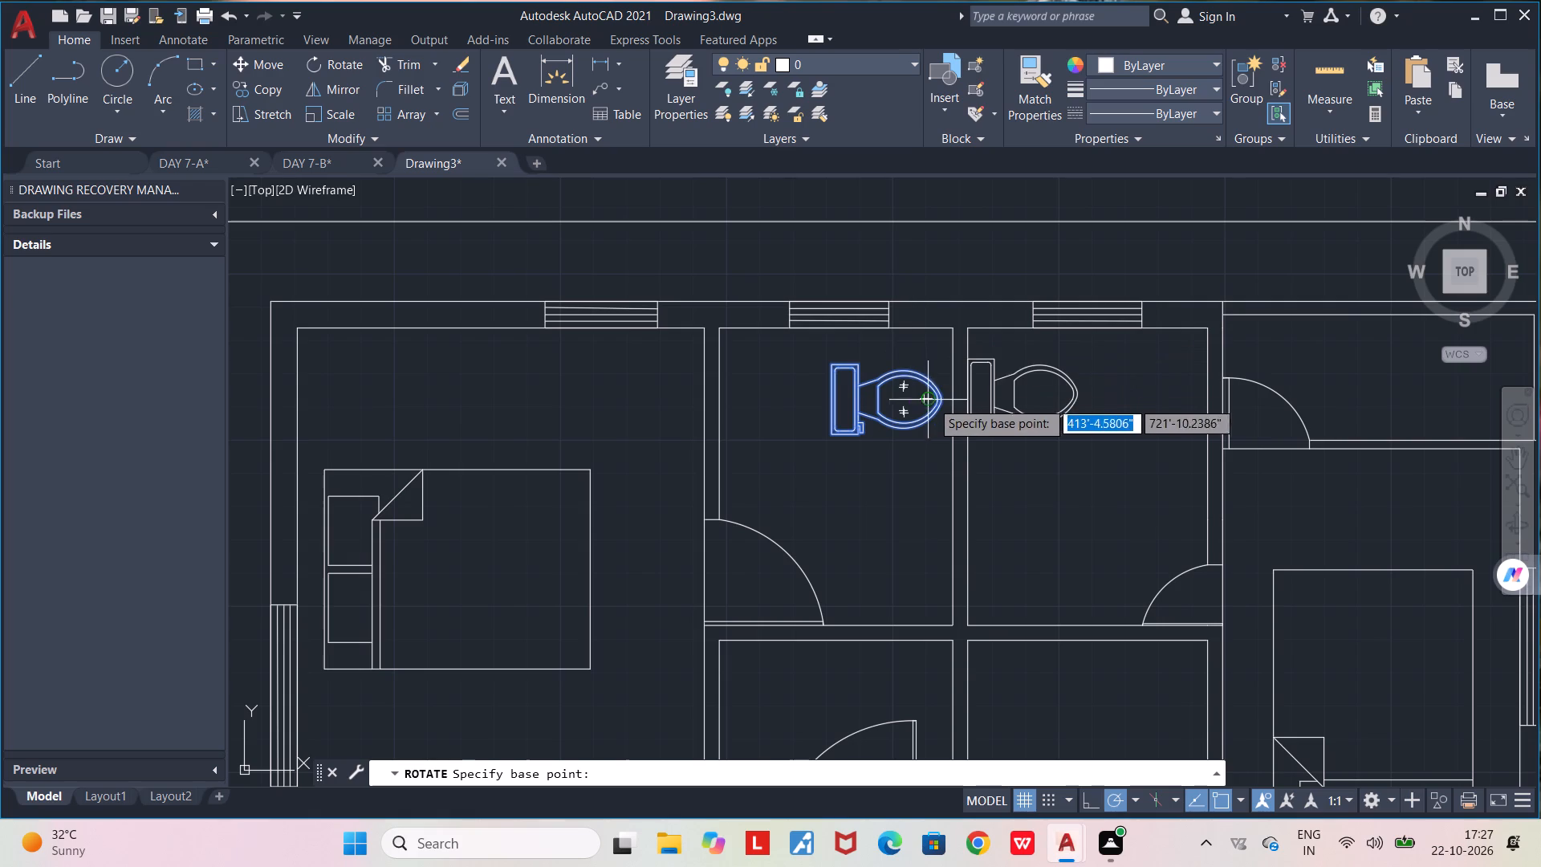
pyautogui.click(940, 403)
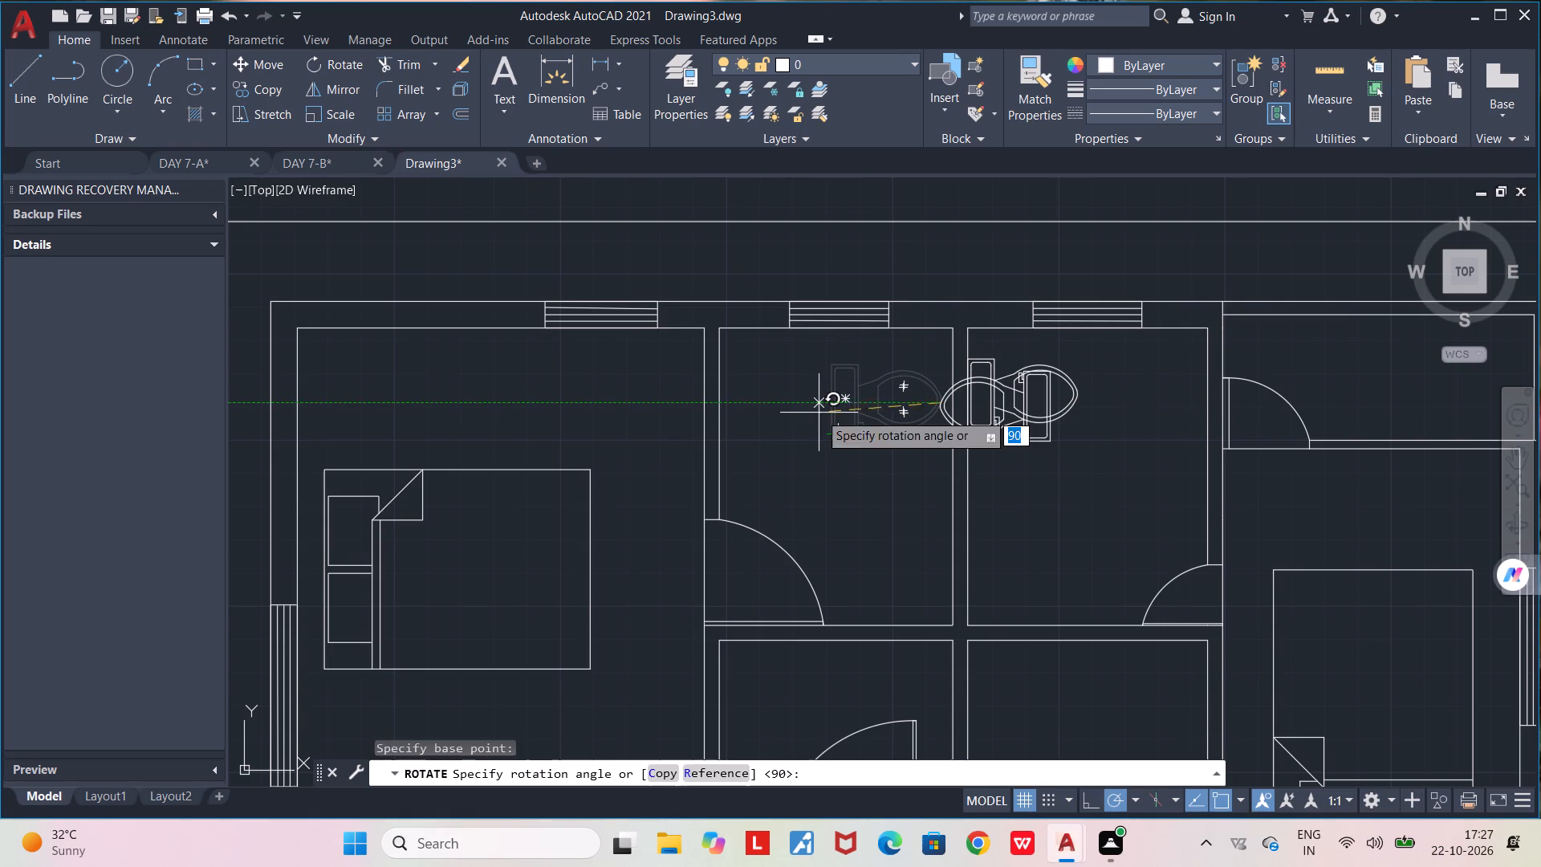
pyautogui.click(819, 413)
# Move the rotated toilet into the western north bathroom, placing its tank against the shared wall, back to back with the other toilet.
pyautogui.click(1023, 440)
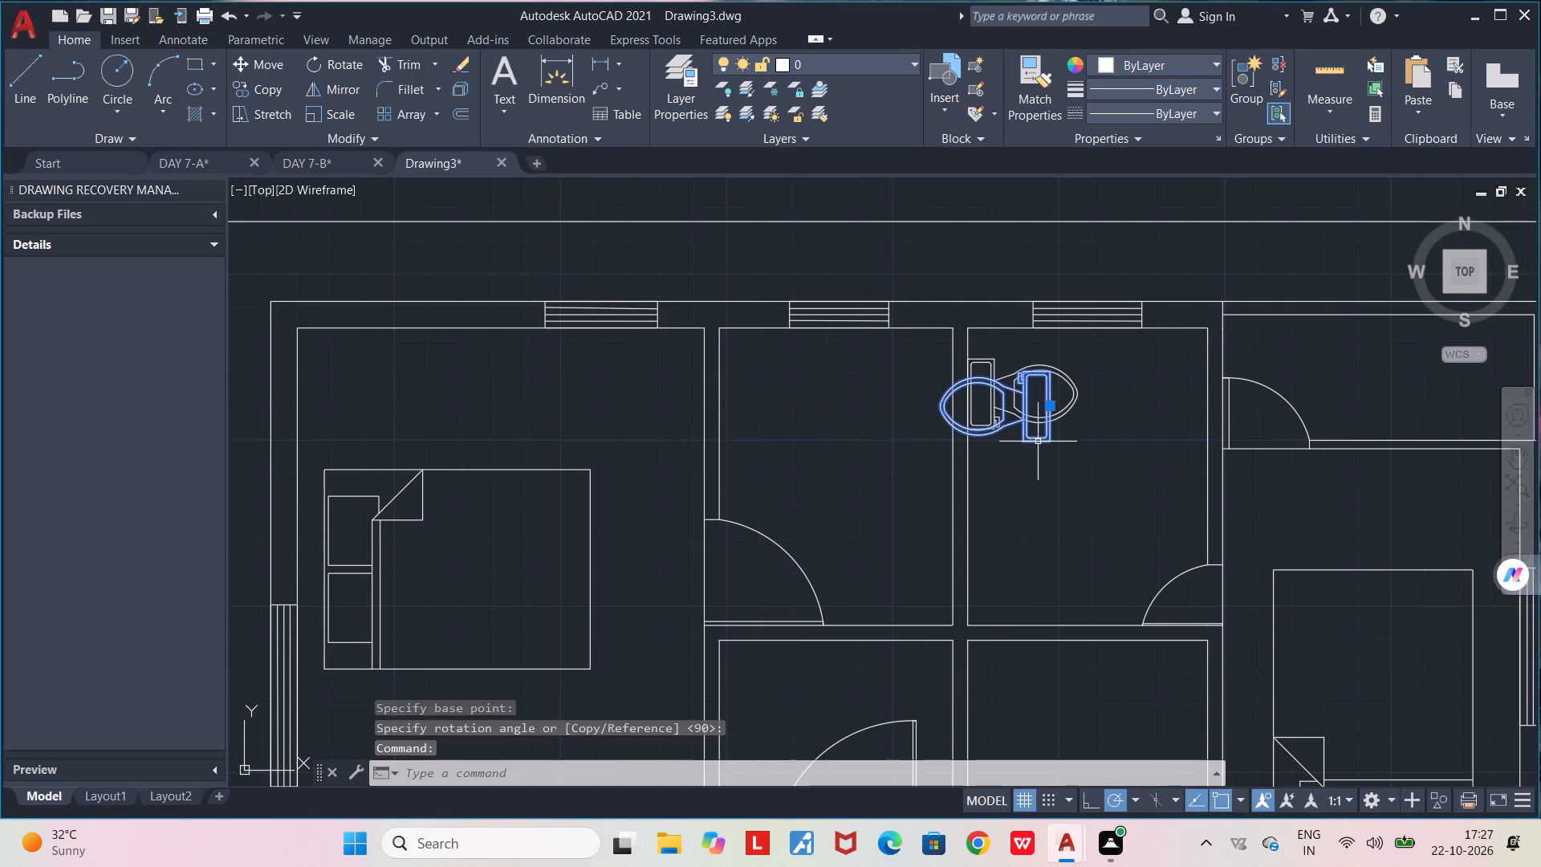
pyautogui.moveTo(1050, 410); pyautogui.dragTo(945, 390)
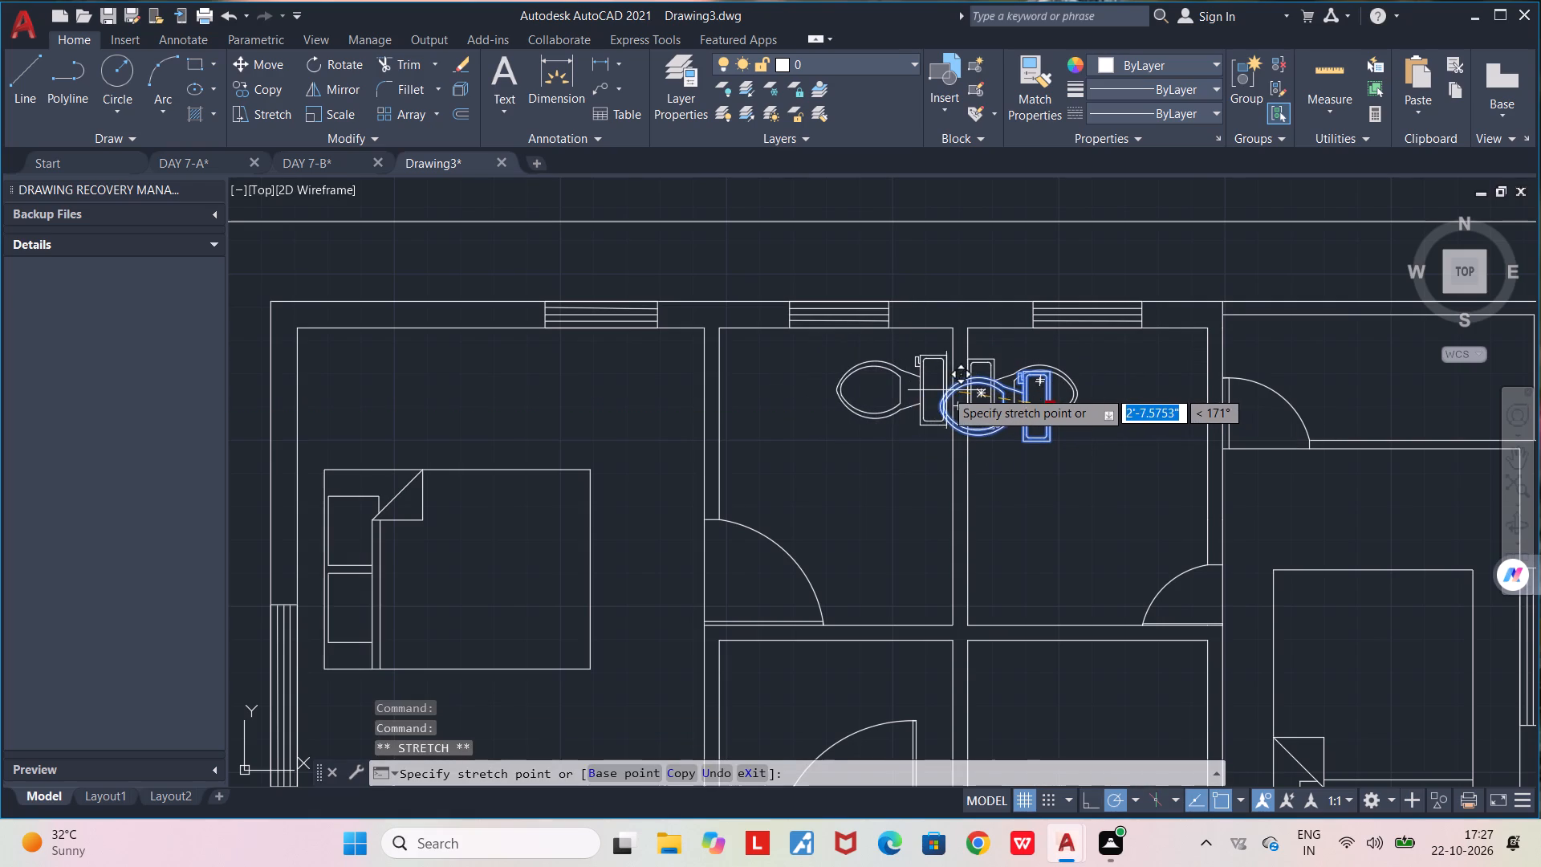
pyautogui.moveTo(945, 390); pyautogui.dragTo(951, 393)
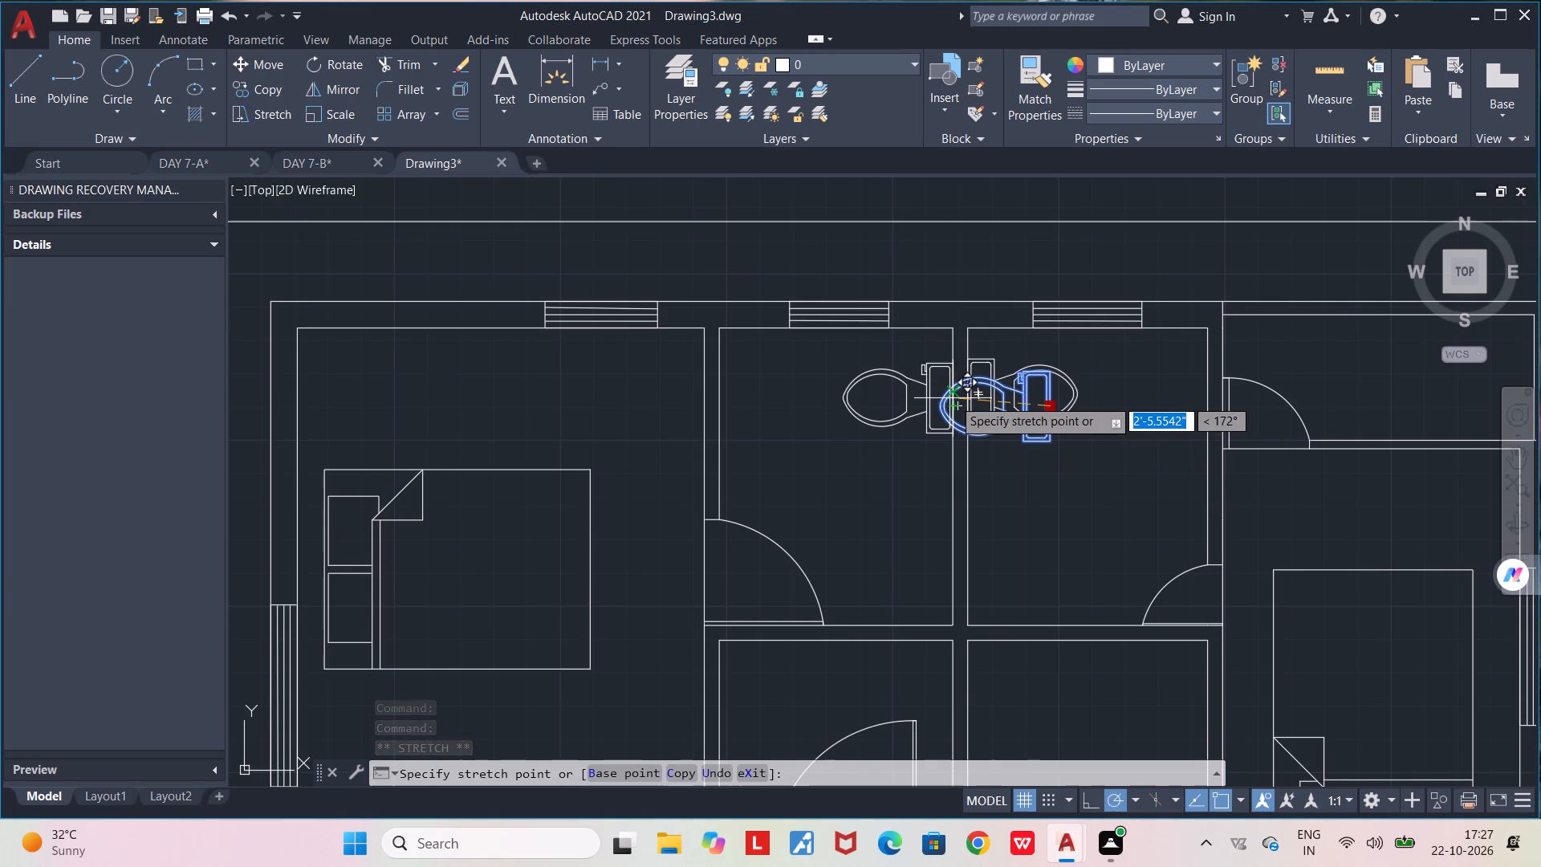
pyautogui.click(953, 398)
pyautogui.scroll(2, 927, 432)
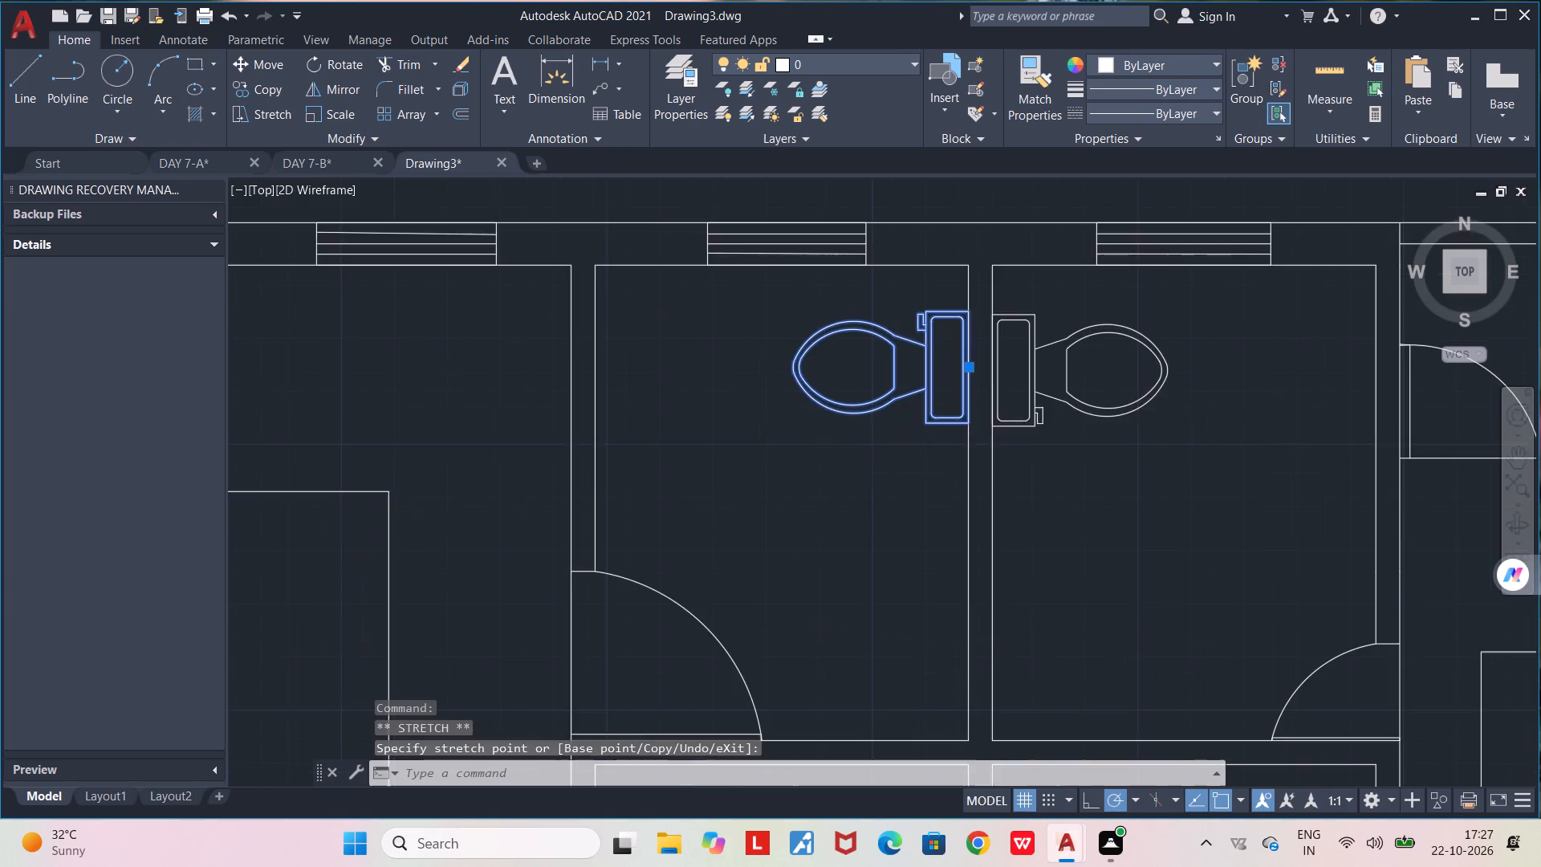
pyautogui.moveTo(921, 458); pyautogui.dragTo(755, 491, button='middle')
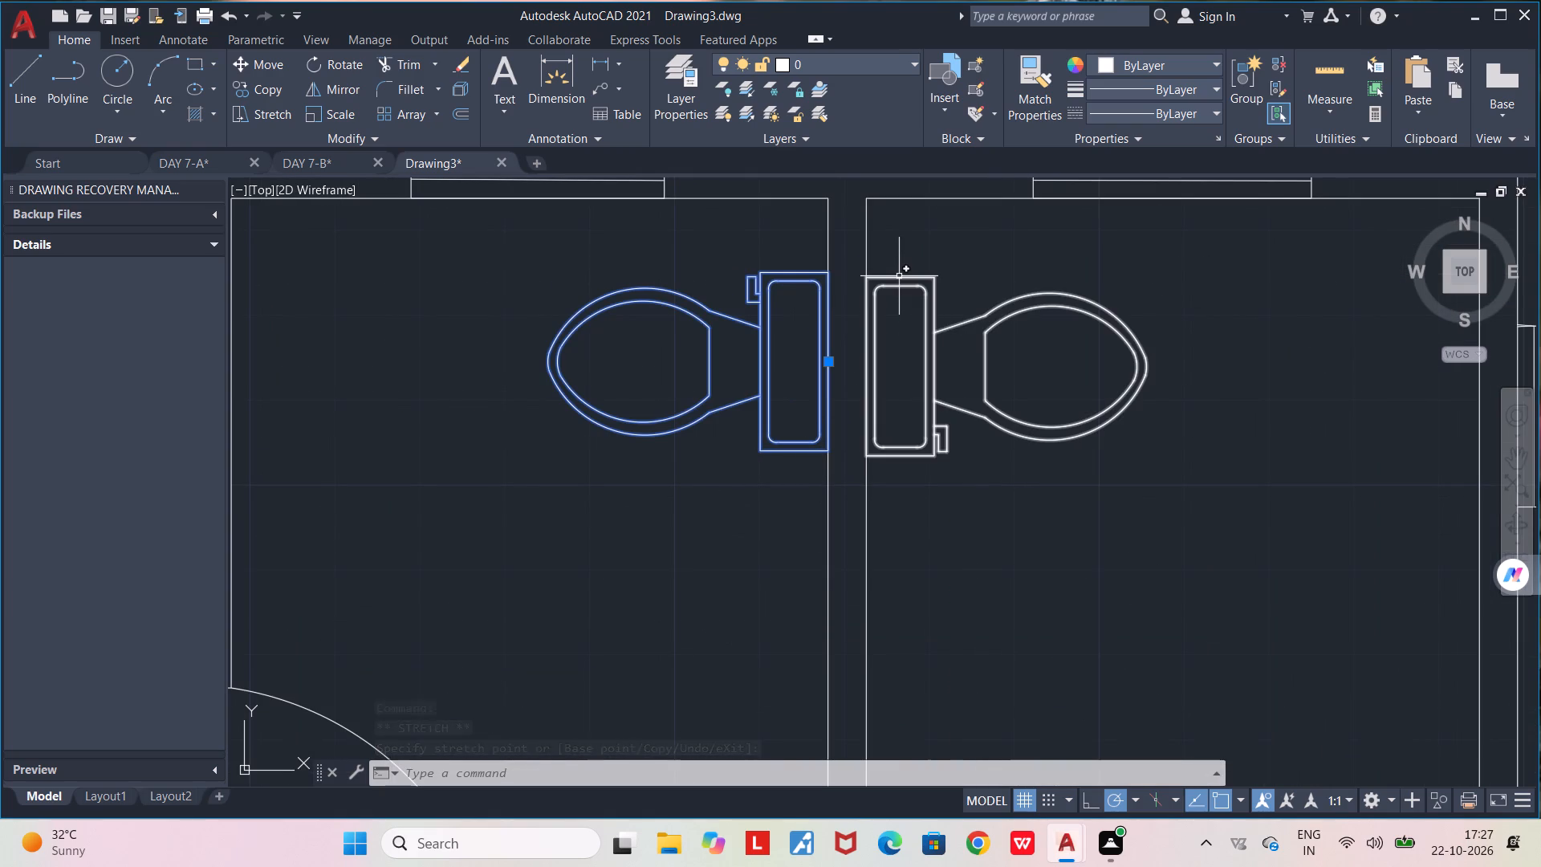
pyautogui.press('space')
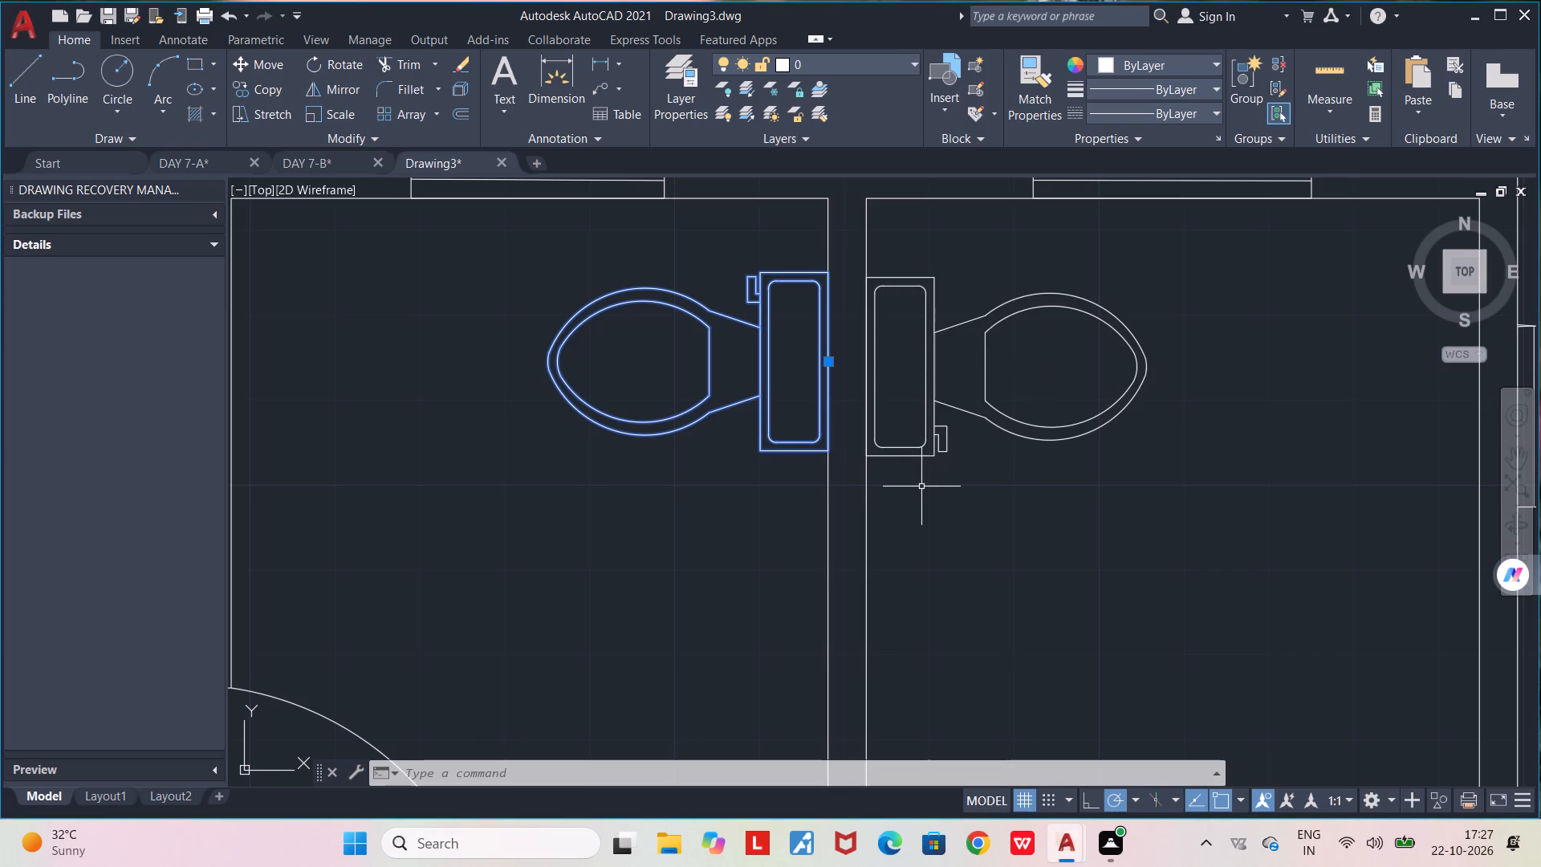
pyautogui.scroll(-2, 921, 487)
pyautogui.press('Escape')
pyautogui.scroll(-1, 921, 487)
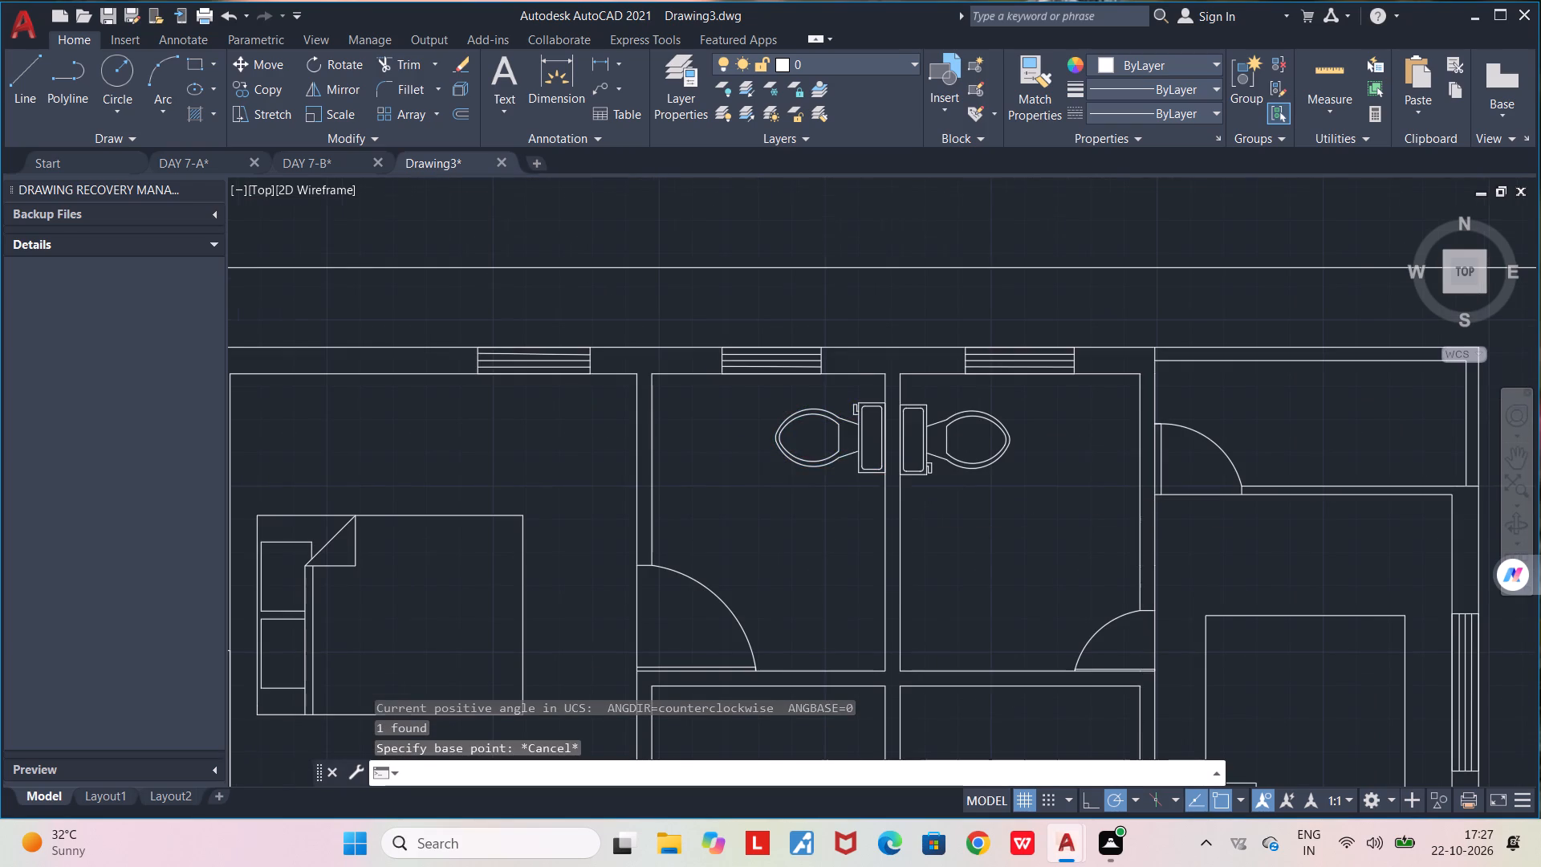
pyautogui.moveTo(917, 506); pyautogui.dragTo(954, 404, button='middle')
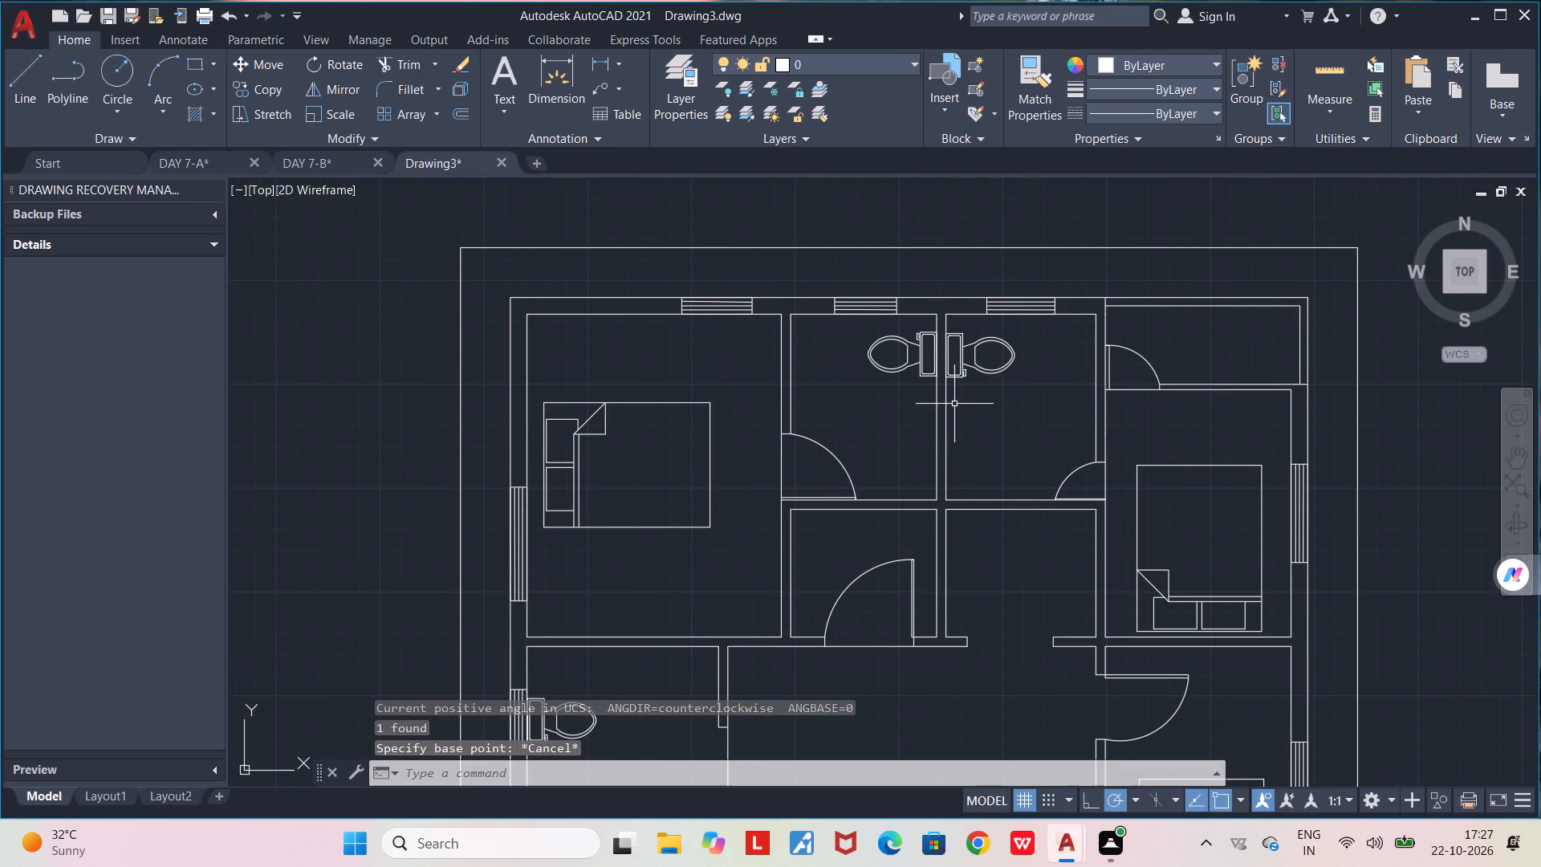
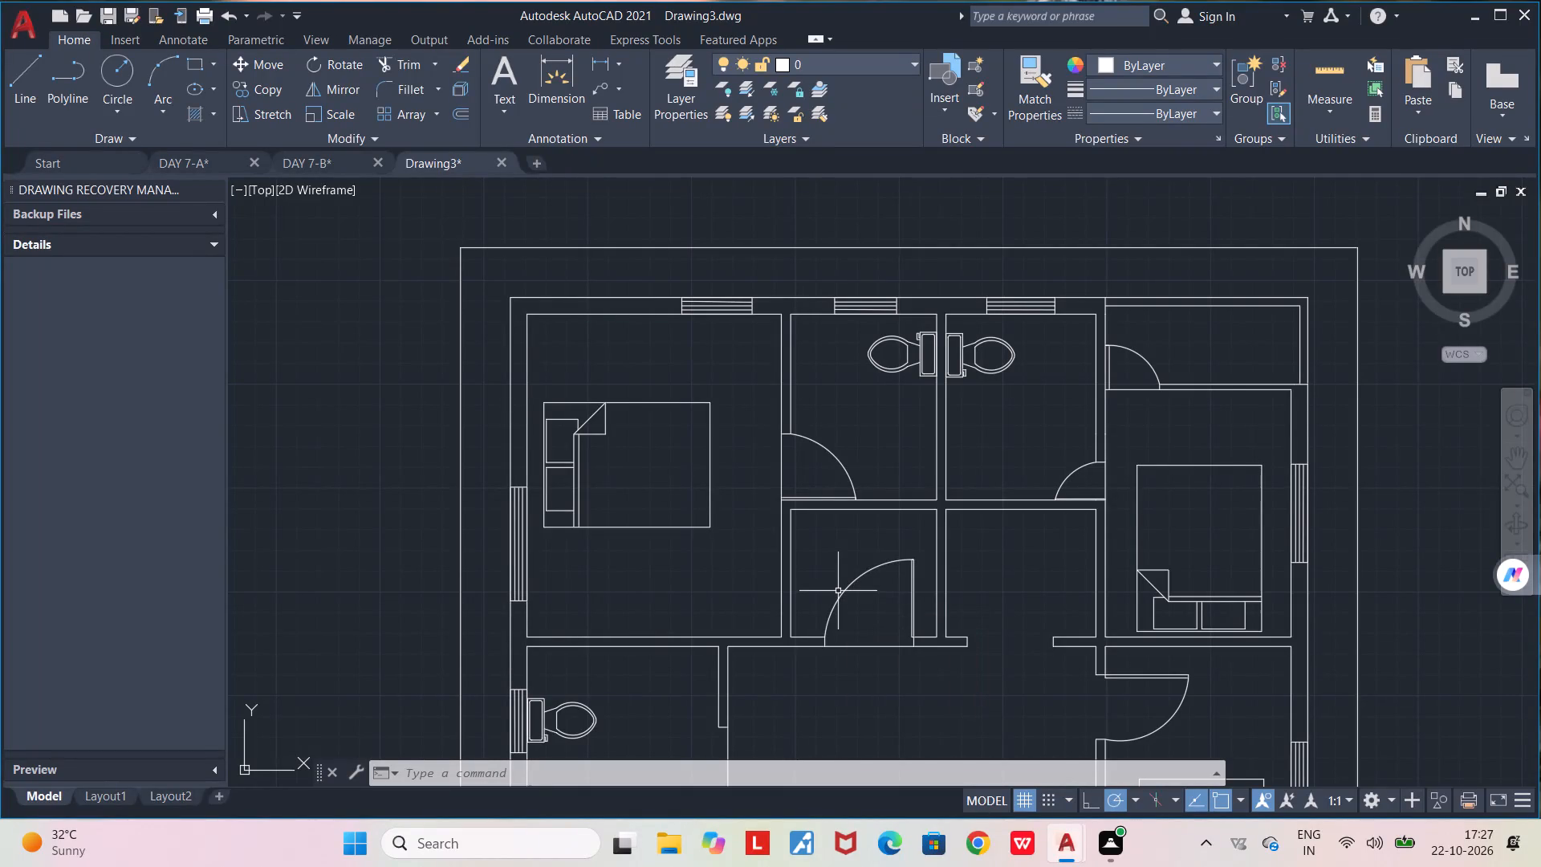
# Move the six-chair dining table from outside the plan into the middle of the central hall.
pyautogui.scroll(-2, 838, 591)
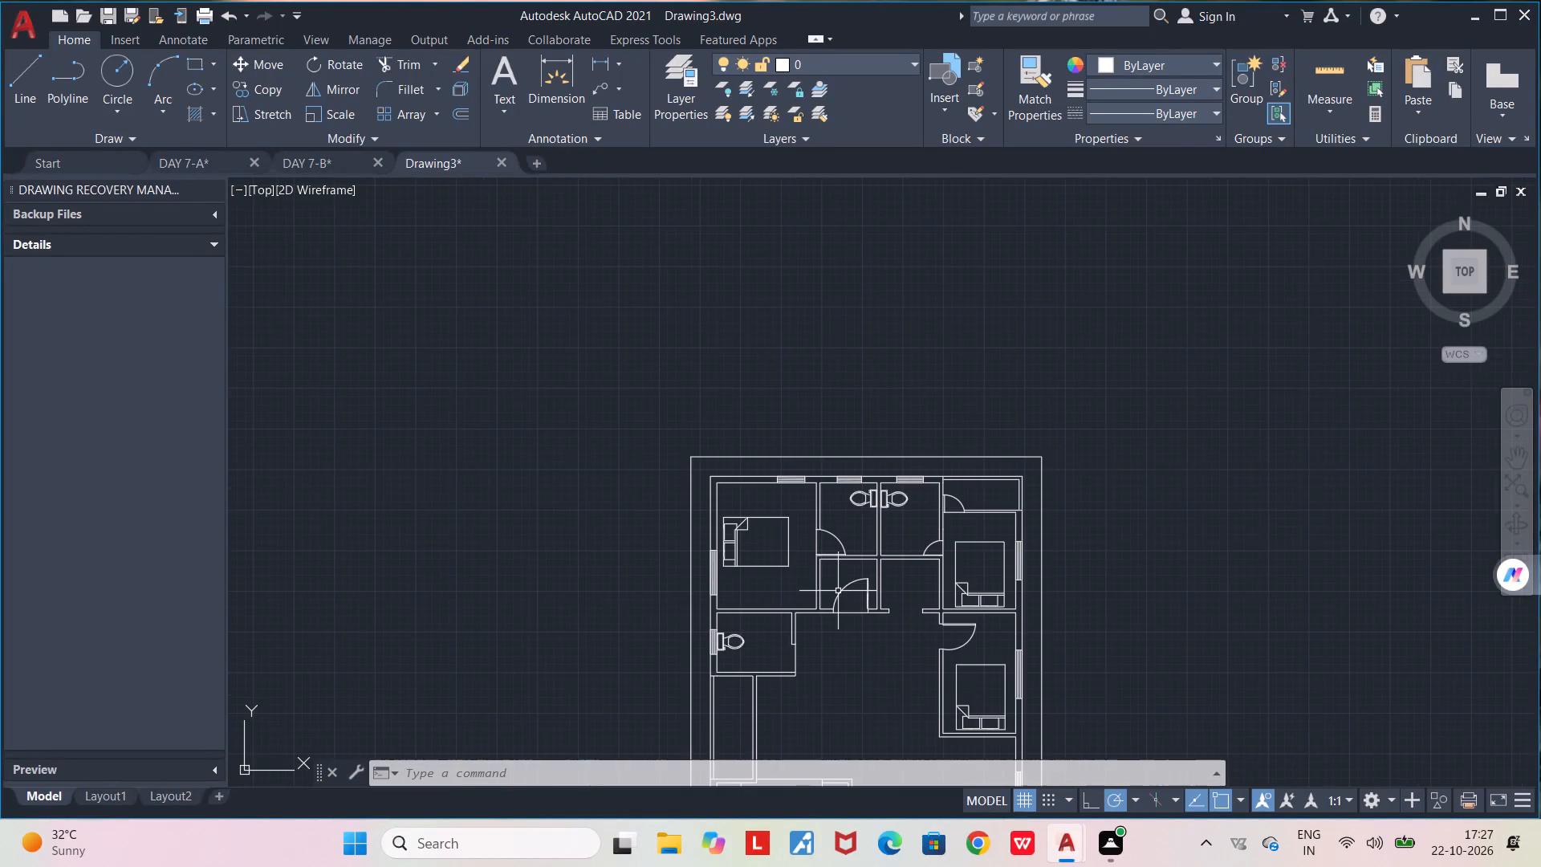
pyautogui.moveTo(802, 607); pyautogui.dragTo(843, 397, button='middle')
pyautogui.scroll(-2, 843, 397)
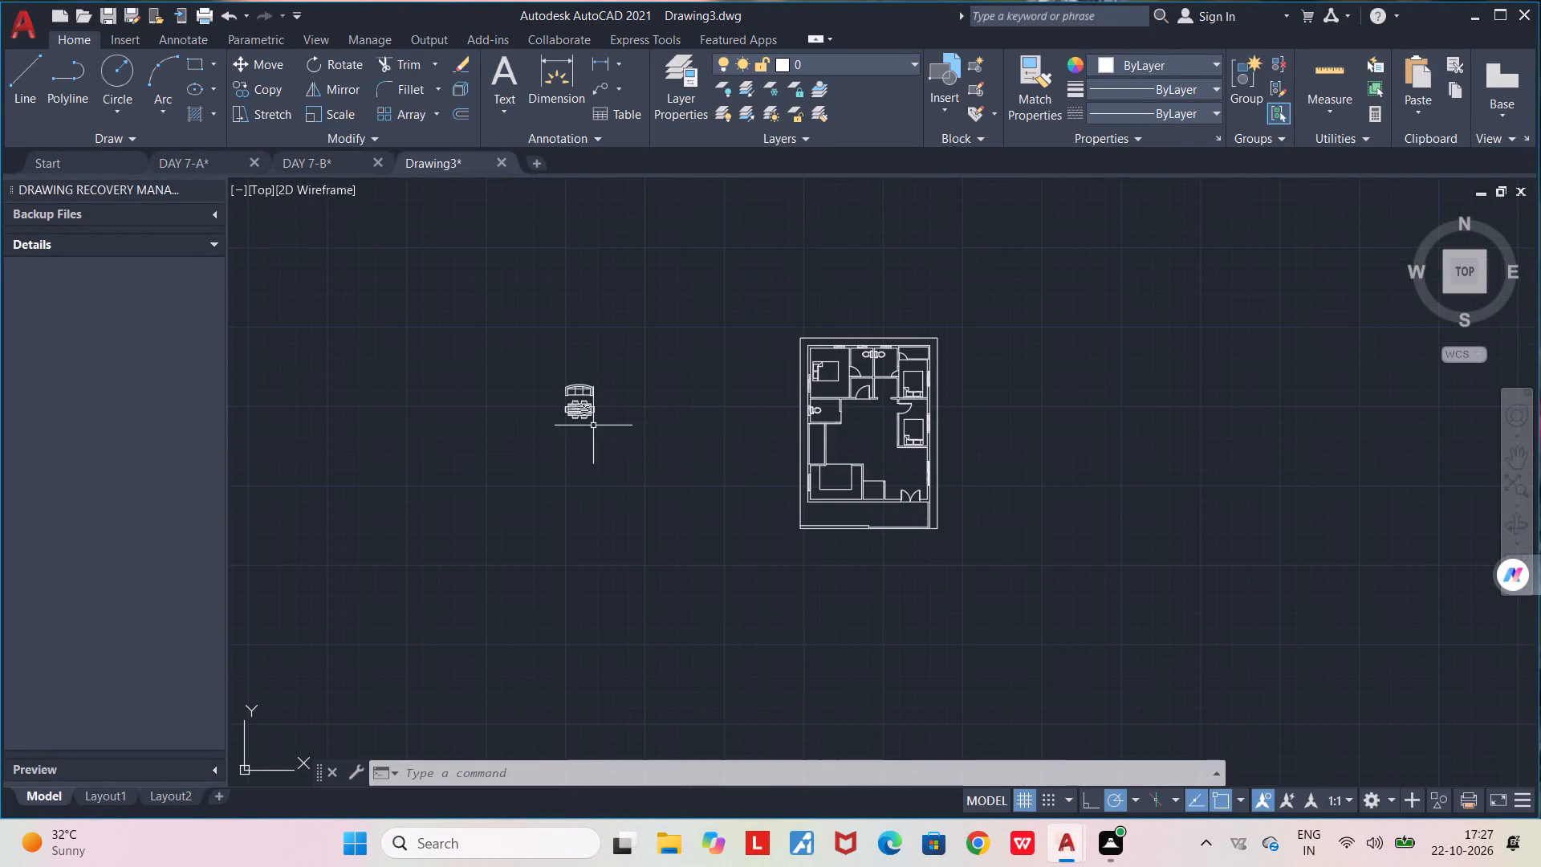
pyautogui.scroll(3, 592, 425)
pyautogui.click(539, 373)
pyautogui.moveTo(537, 356); pyautogui.dragTo(1132, 465)
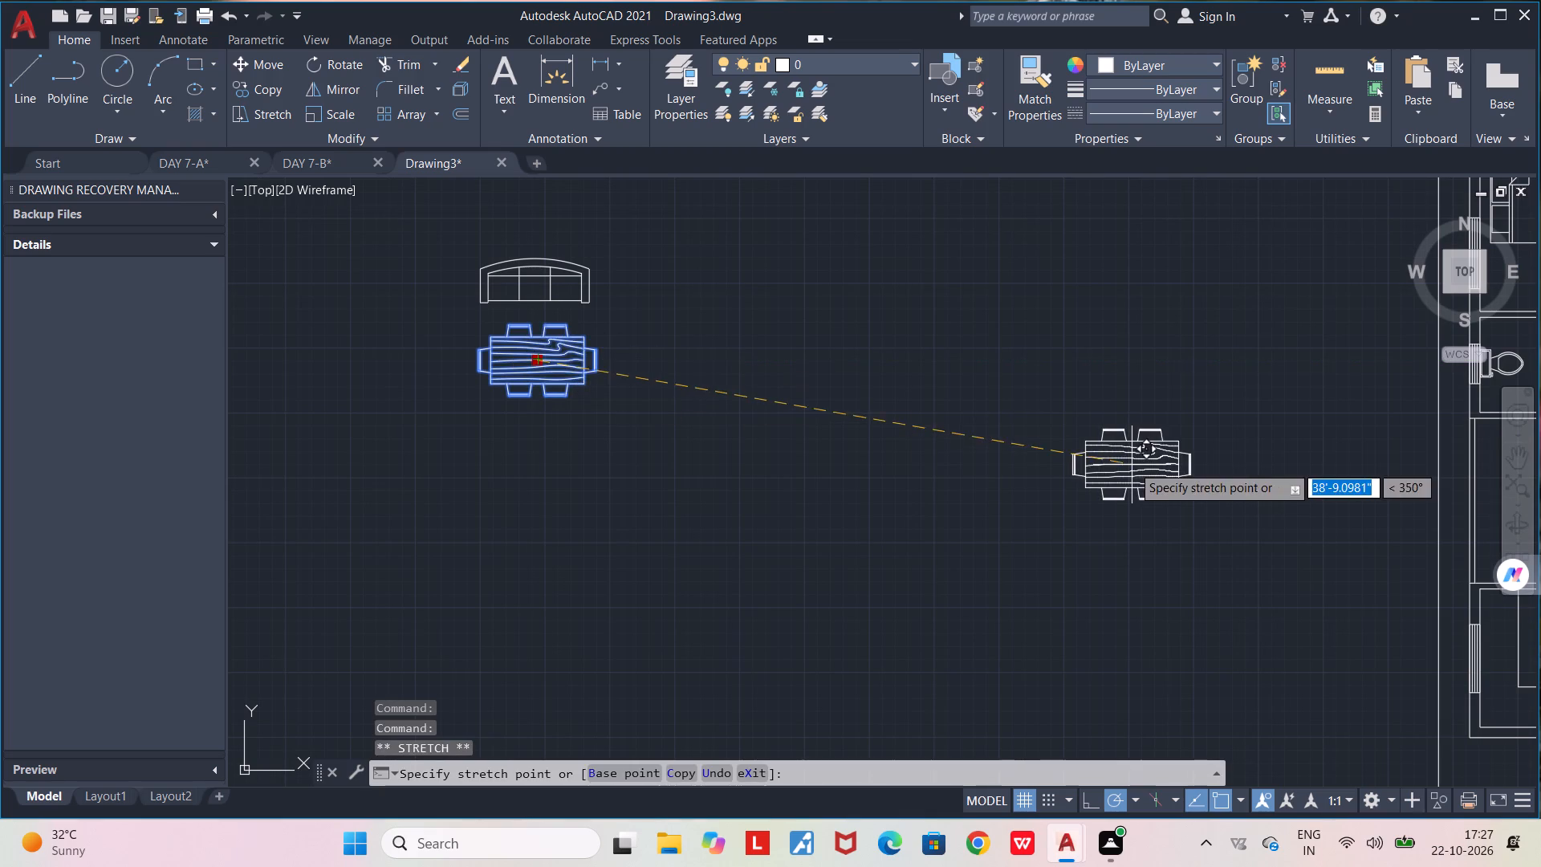
pyautogui.click(1132, 467)
pyautogui.moveTo(1154, 603); pyautogui.dragTo(766, 600, button='middle')
pyautogui.scroll(-1, 766, 600)
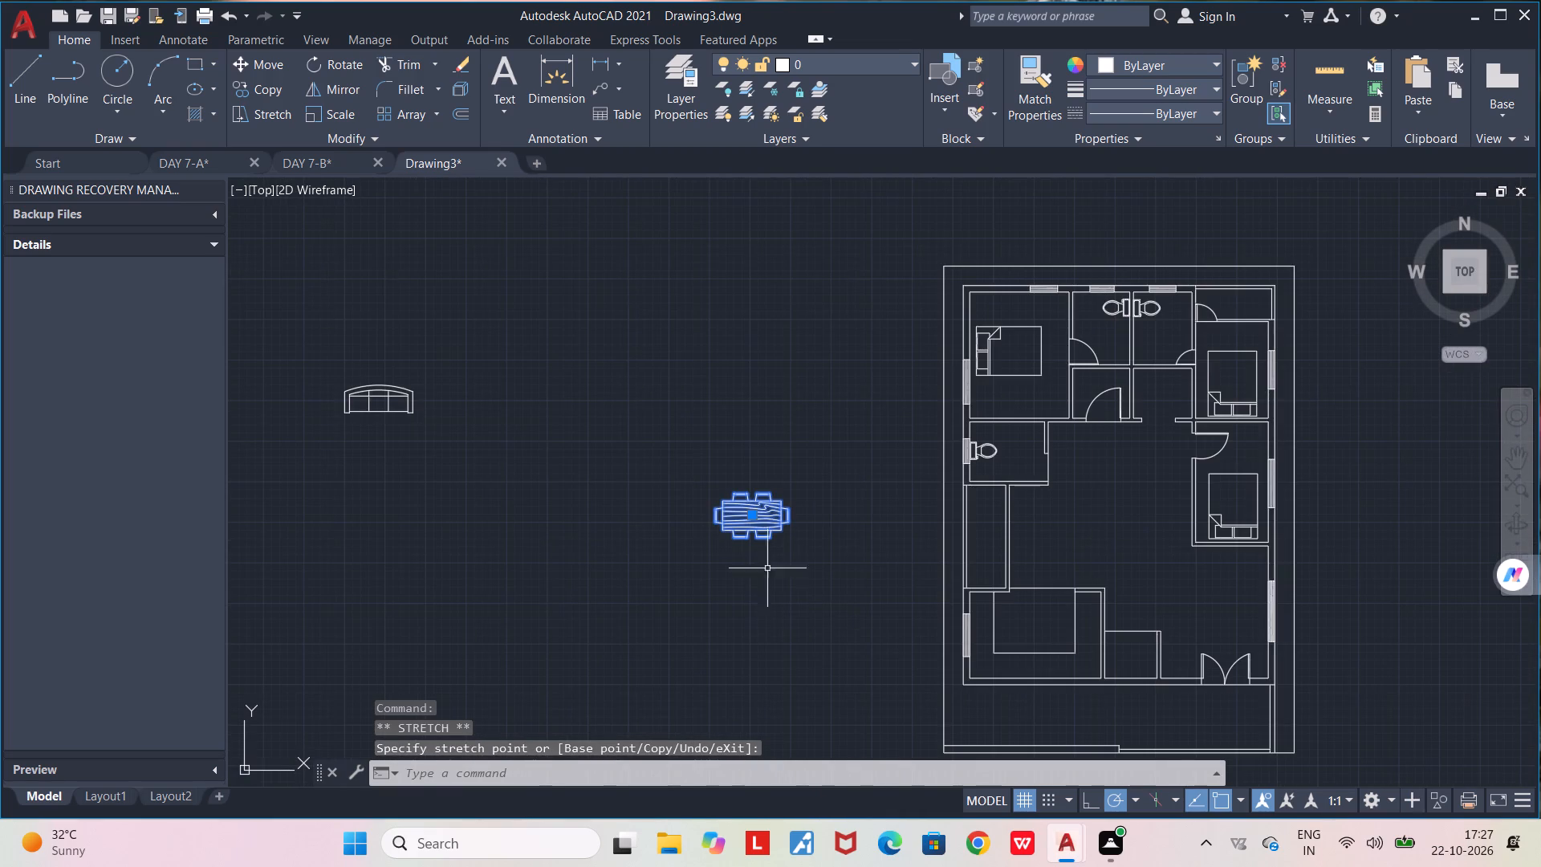
pyautogui.moveTo(751, 518); pyautogui.dragTo(1111, 514)
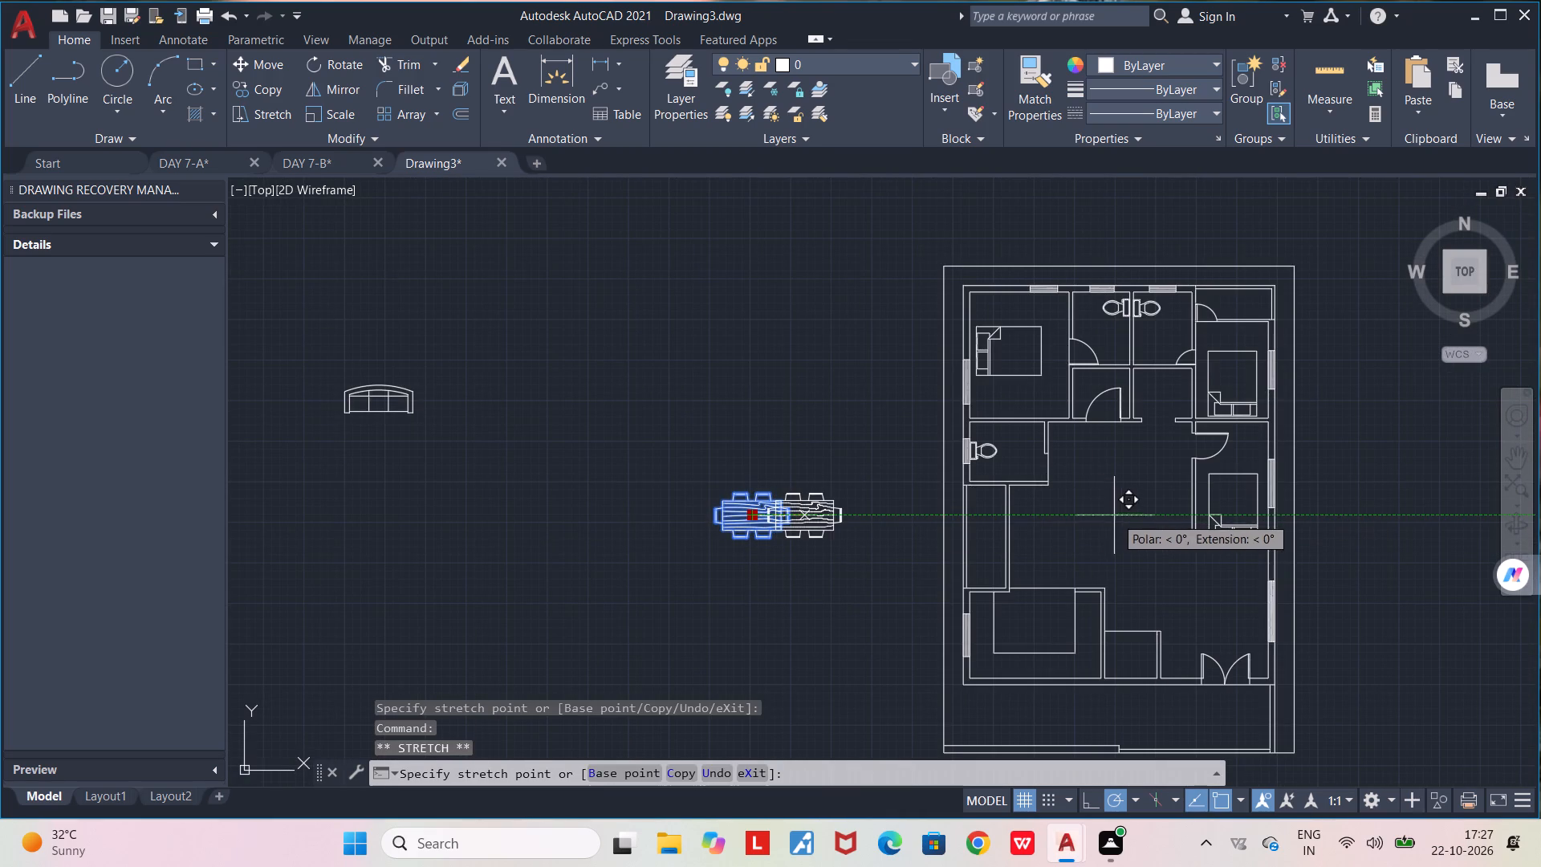
pyautogui.moveTo(1111, 514); pyautogui.dragTo(1101, 505)
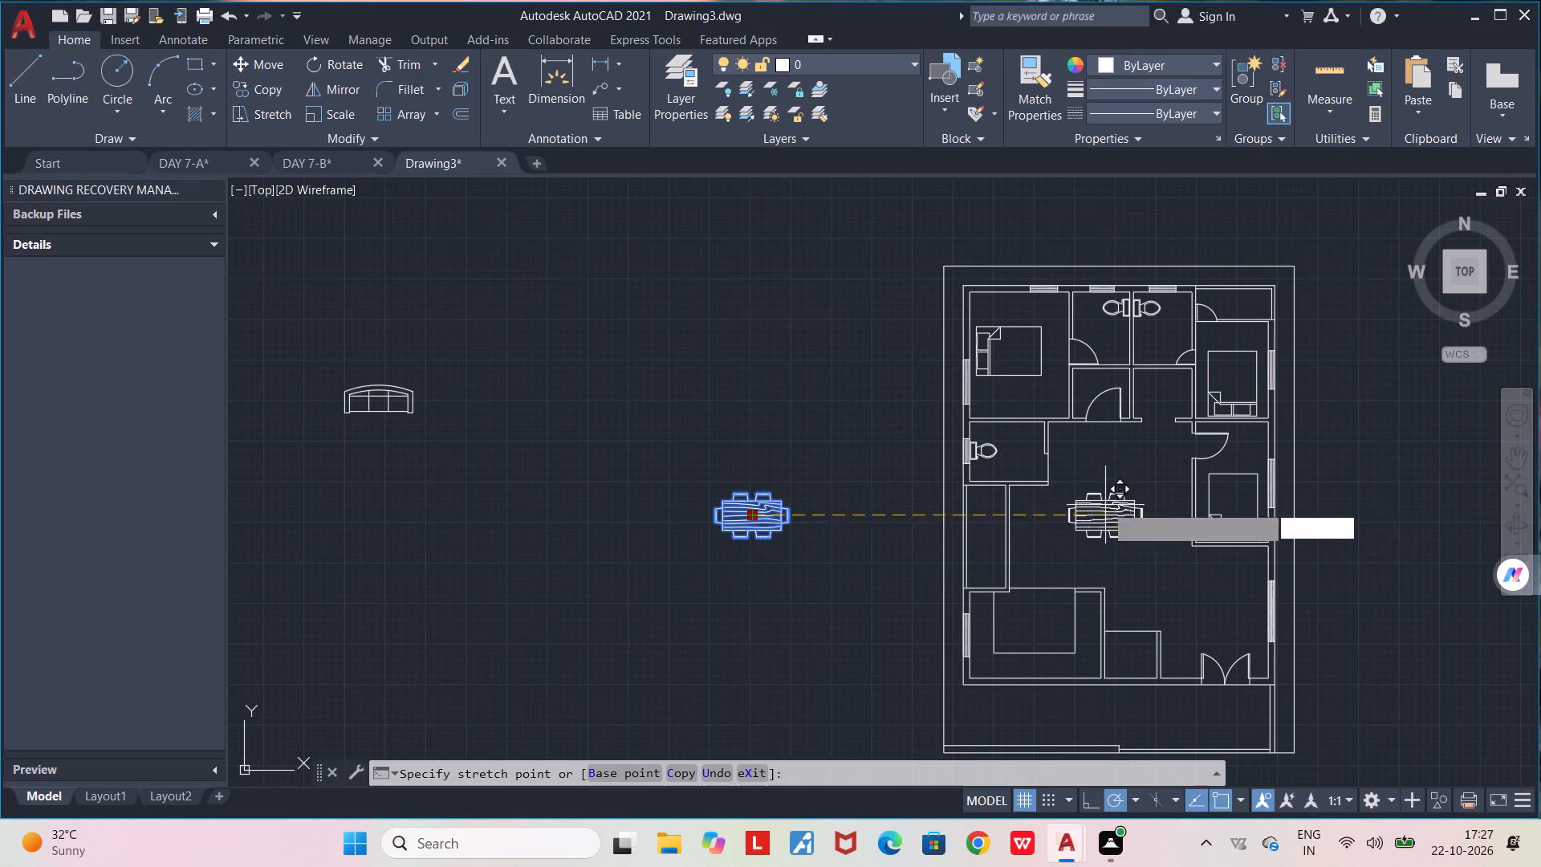
pyautogui.click(1108, 503)
pyautogui.scroll(1, 1105, 512)
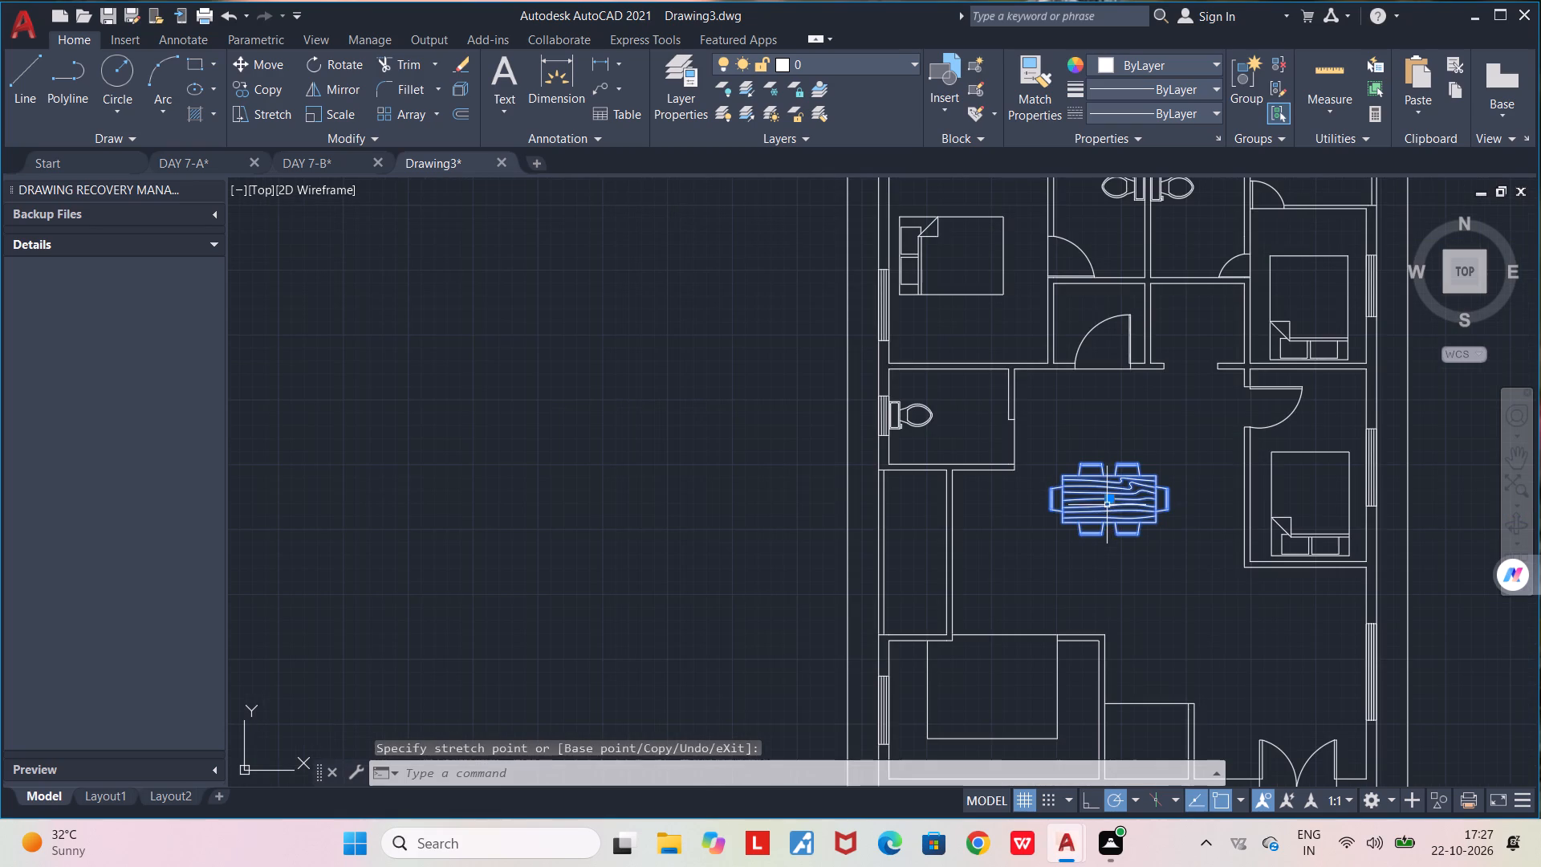
pyautogui.moveTo(1108, 498); pyautogui.dragTo(1108, 519)
pyautogui.click(1108, 519)
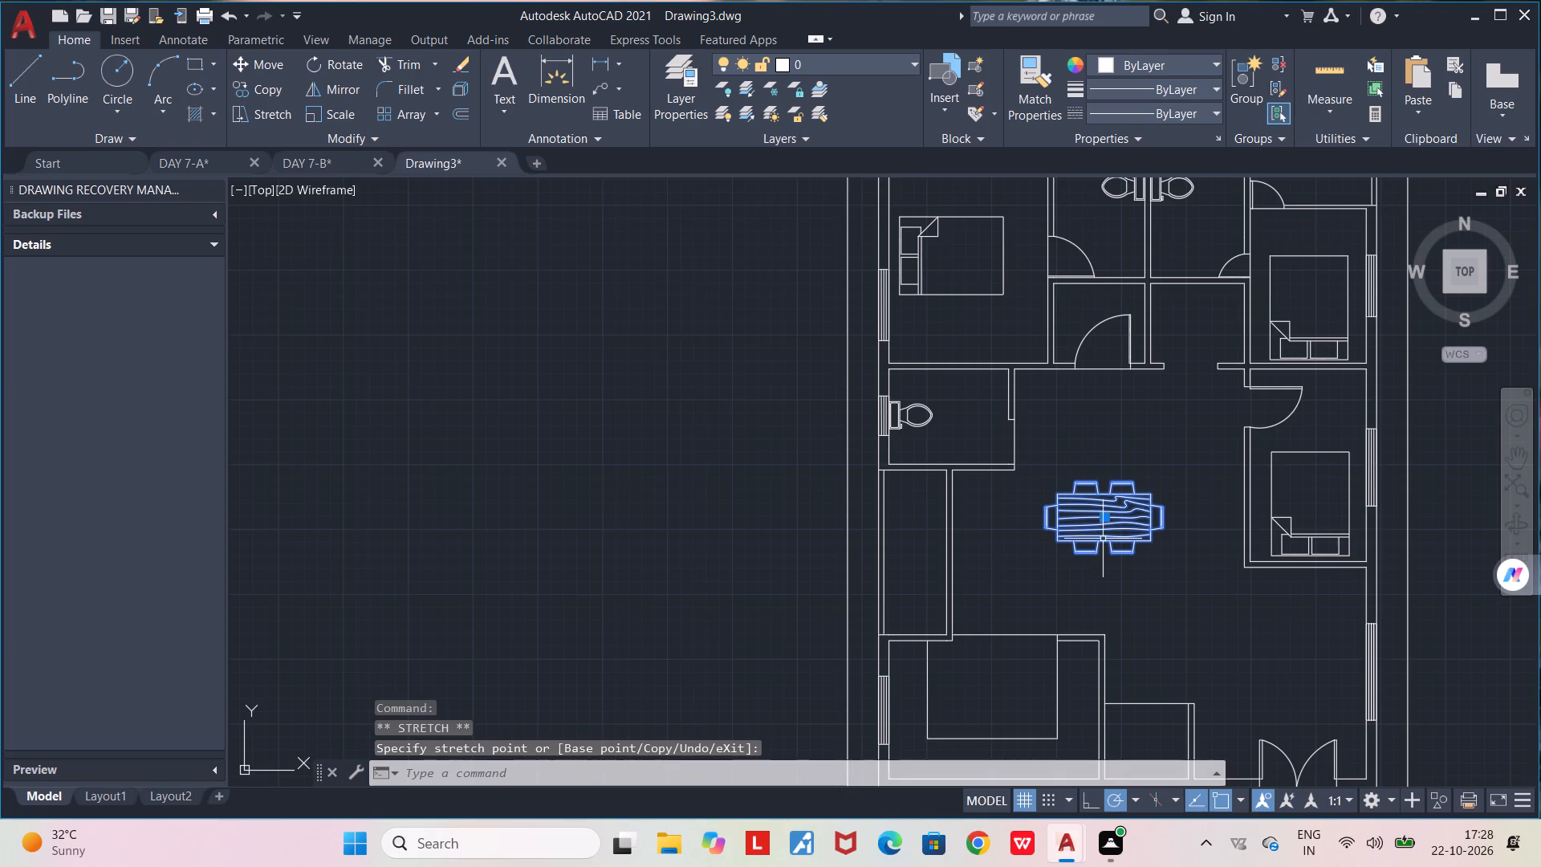
# Move the three-seat sofa into the living area, just below the lower bedroom's bottom wall.
pyautogui.moveTo(1100, 536); pyautogui.dragTo(1096, 515, button='middle')
pyautogui.scroll(-1, 1096, 515)
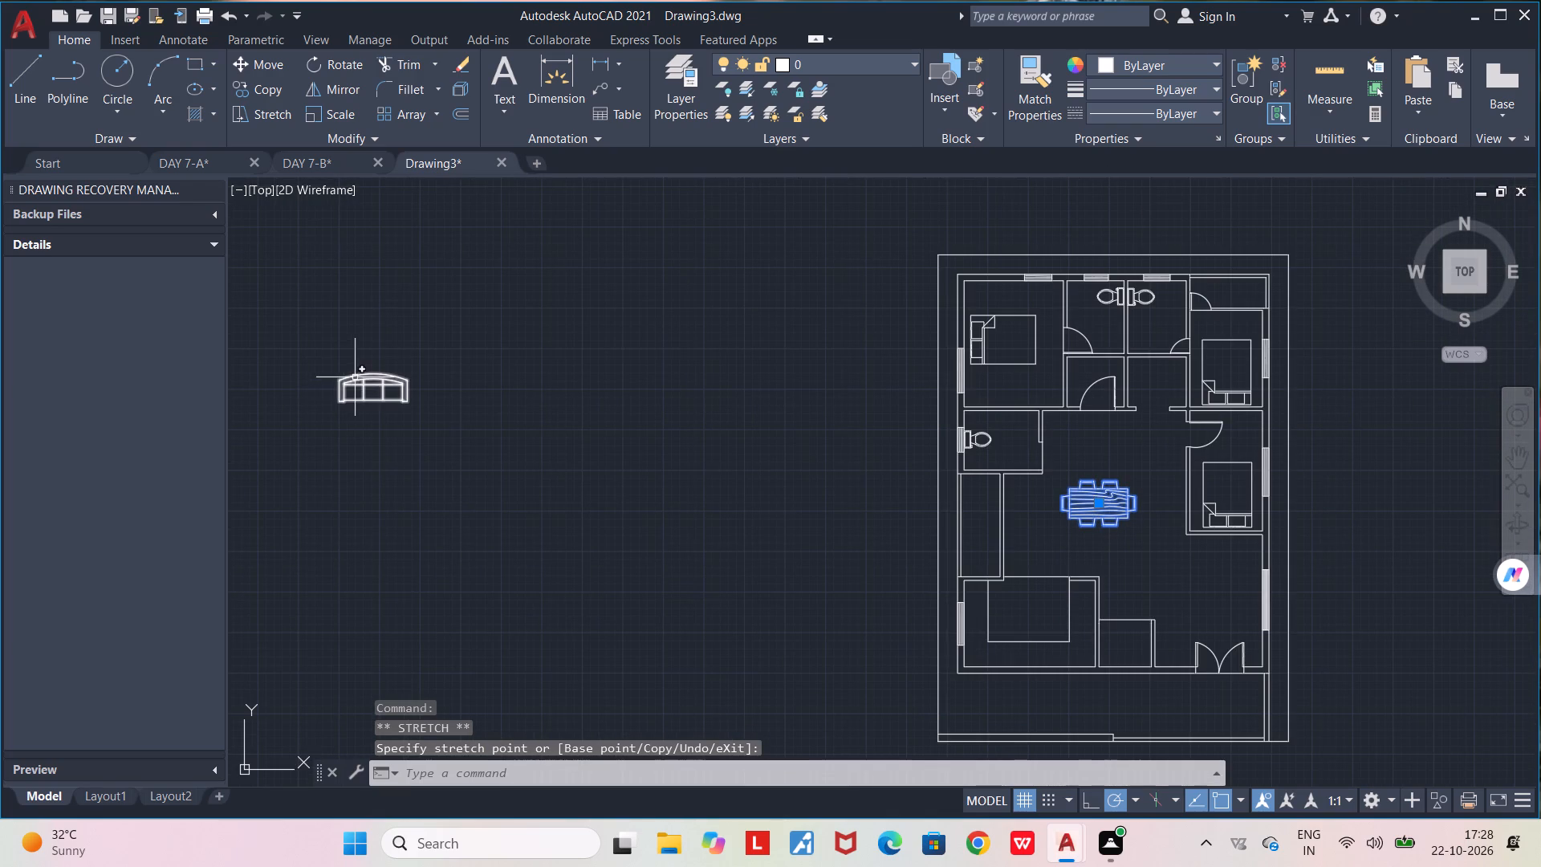
pyautogui.click(355, 377)
pyautogui.moveTo(372, 371); pyautogui.dragTo(795, 452)
pyautogui.click(799, 454)
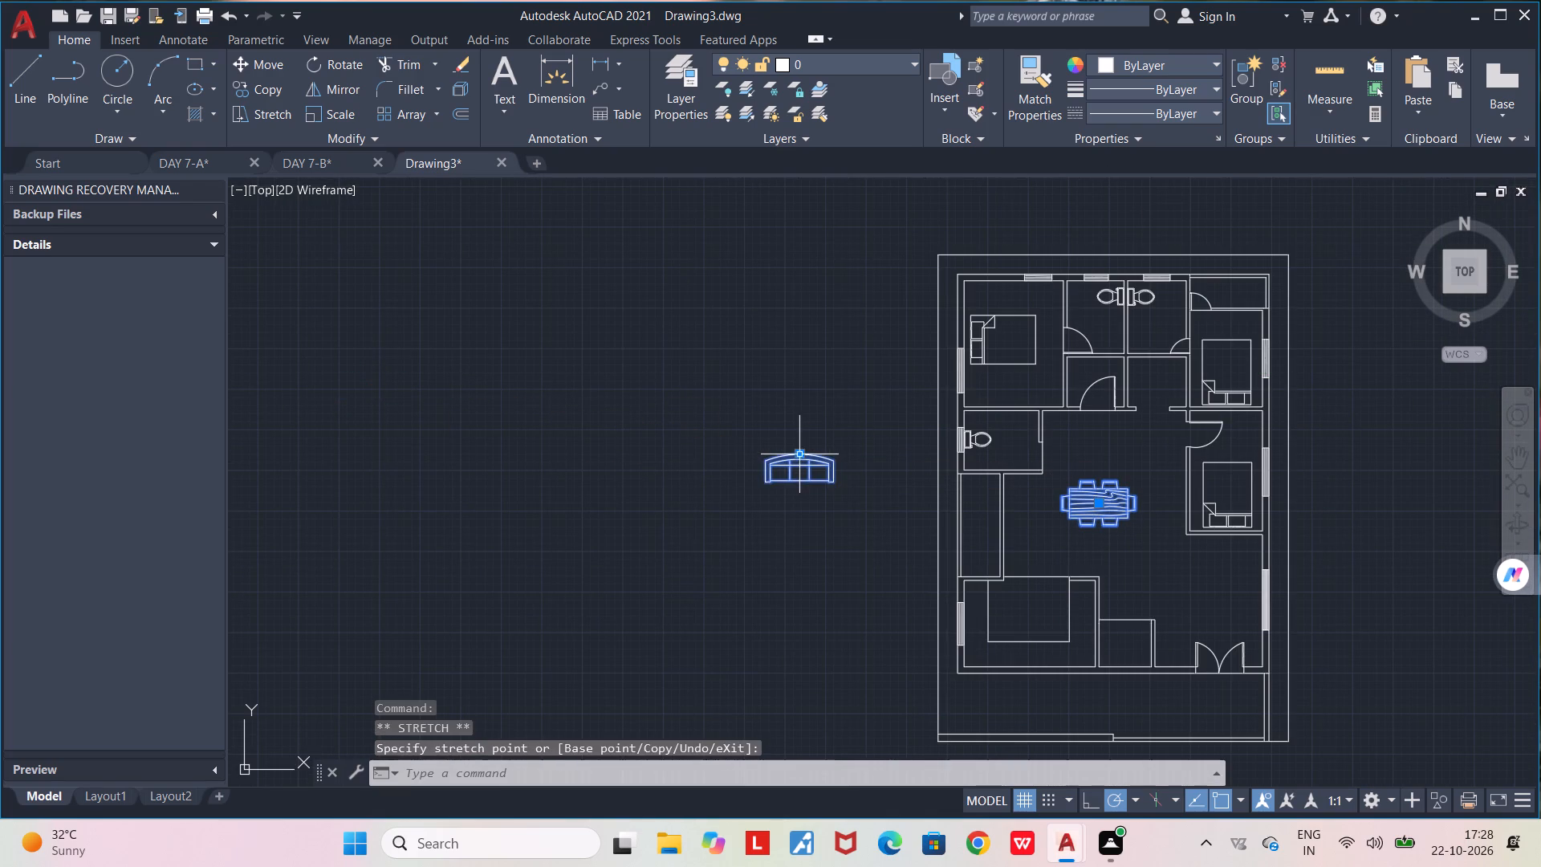
pyautogui.moveTo(761, 479); pyautogui.dragTo(646, 401, button='middle')
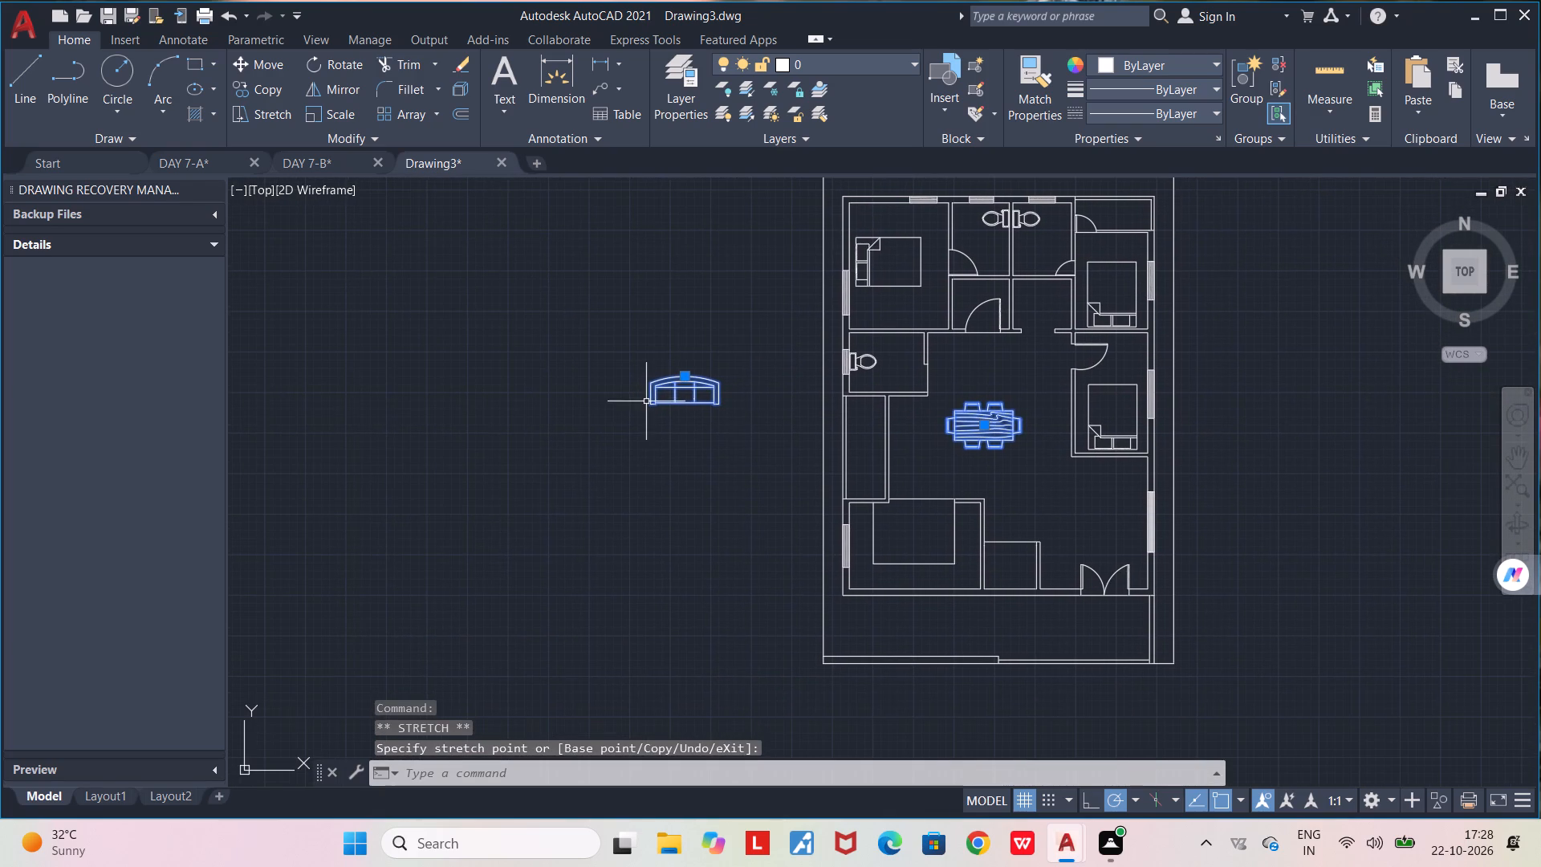
pyautogui.moveTo(689, 377); pyautogui.dragTo(1111, 473)
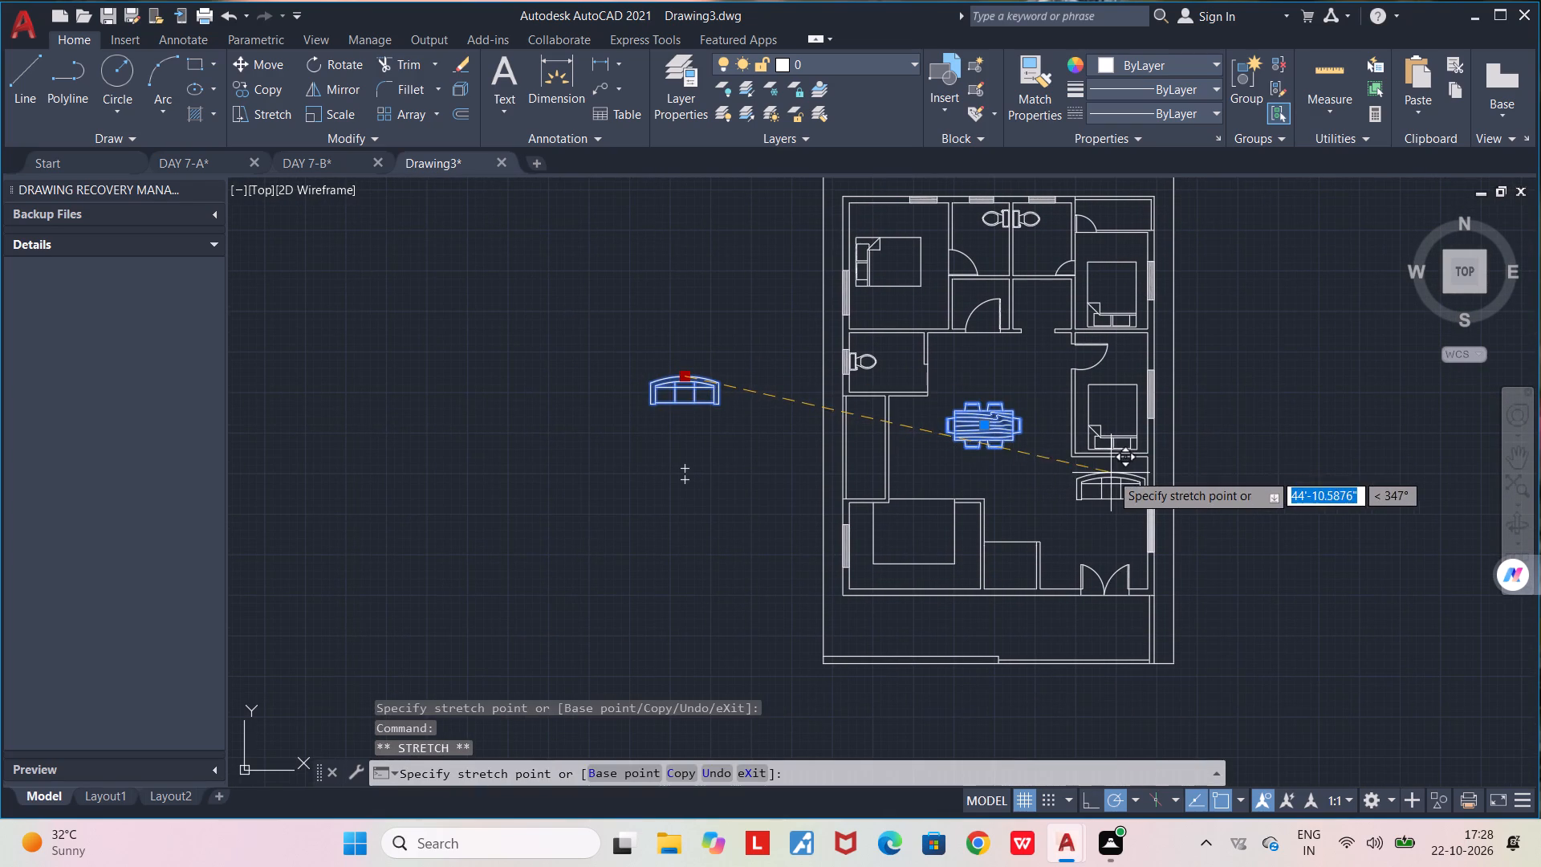
pyautogui.moveTo(1111, 473); pyautogui.dragTo(1100, 464)
pyautogui.click(1100, 464)
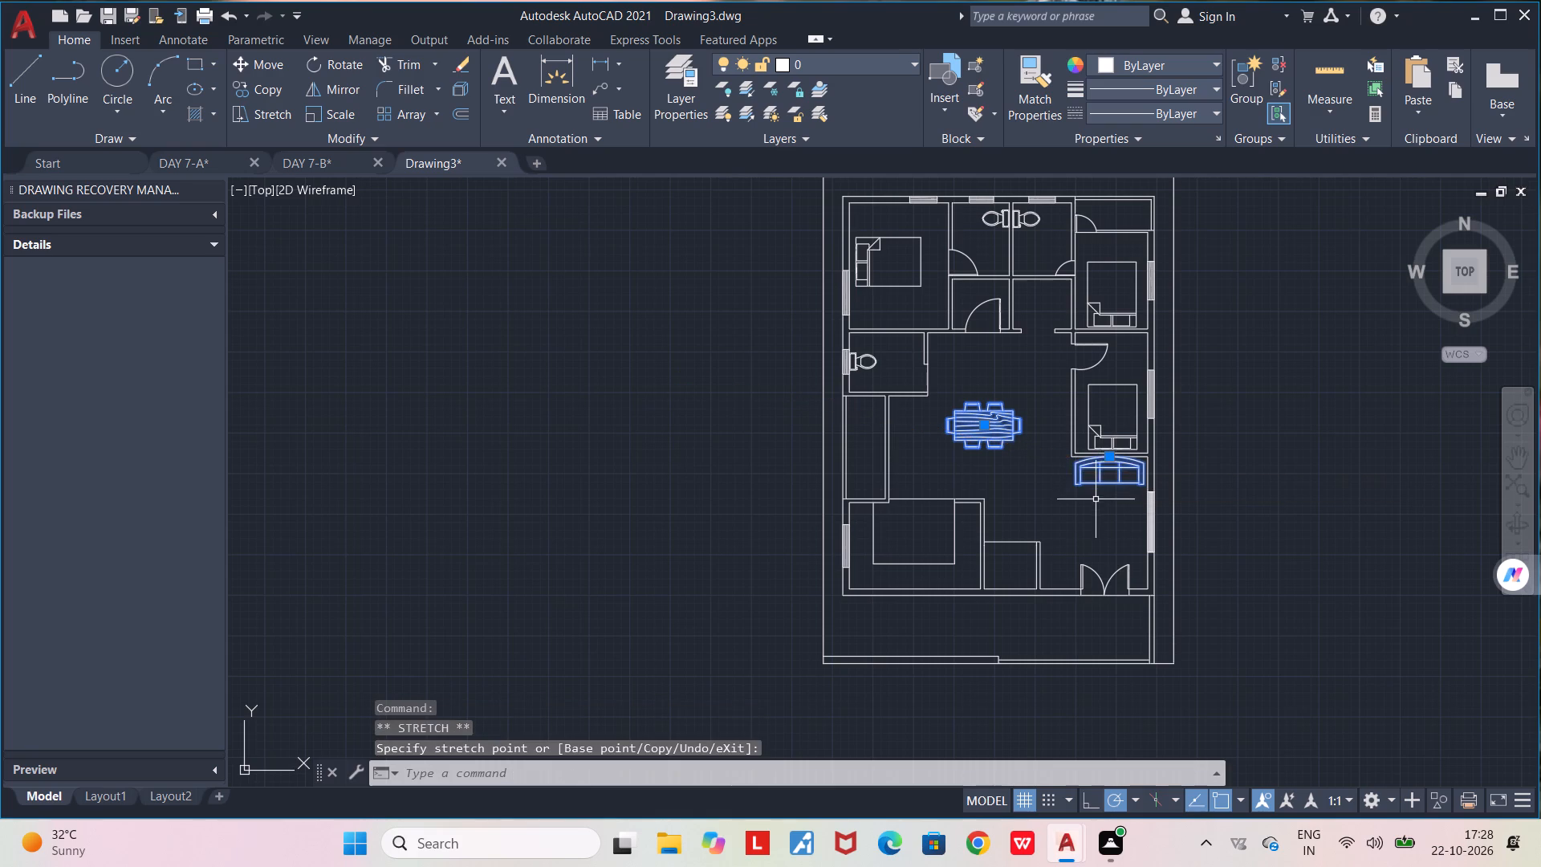
pyautogui.moveTo(1078, 482); pyautogui.dragTo(995, 404, button='middle')
pyautogui.scroll(2, 1016, 405)
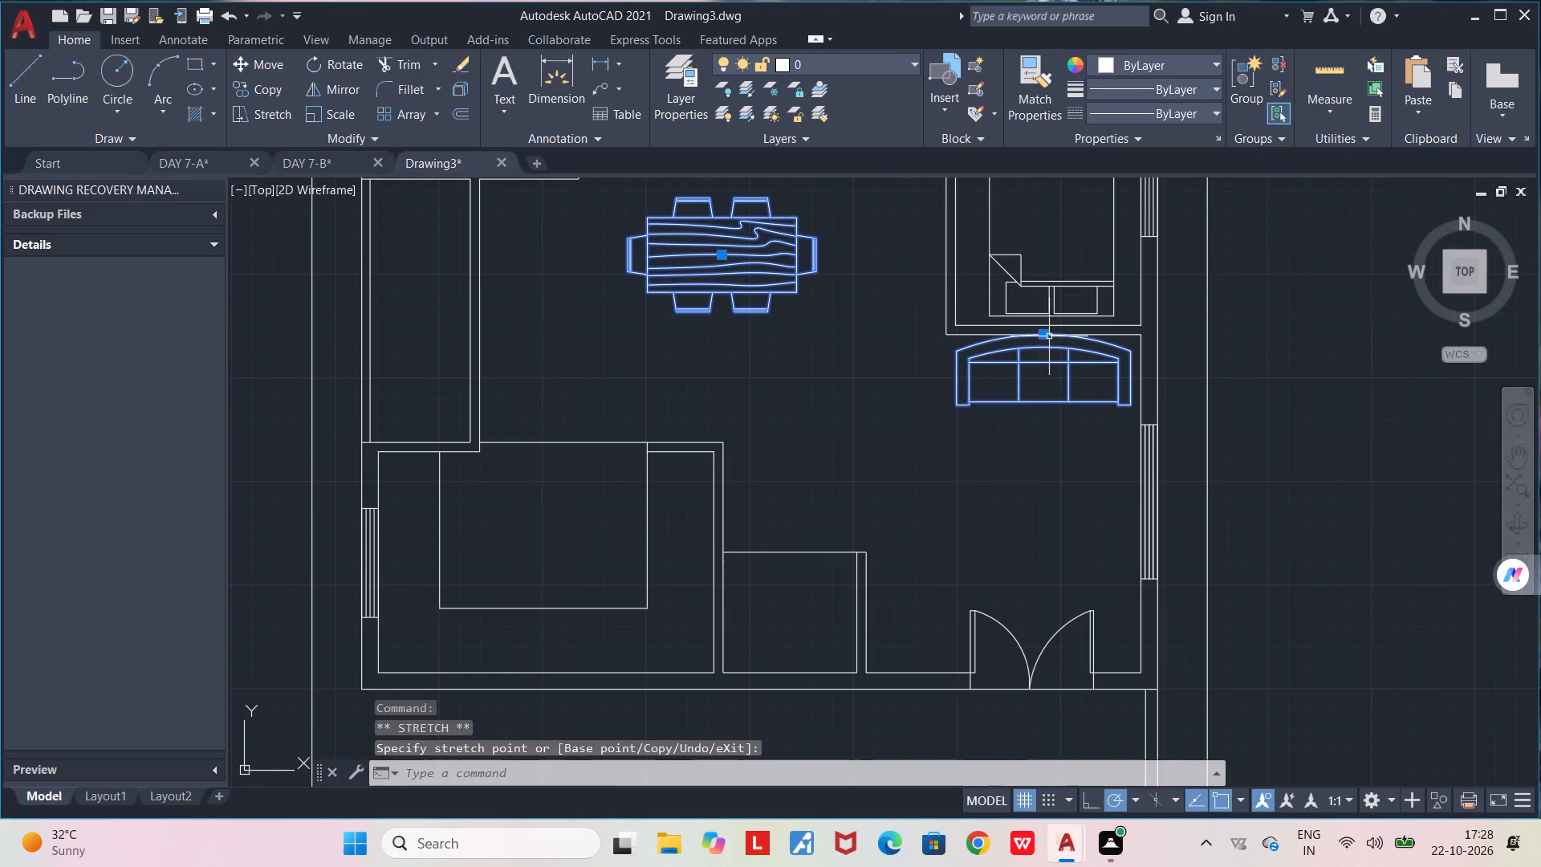
pyautogui.moveTo(1045, 334); pyautogui.dragTo(1017, 351)
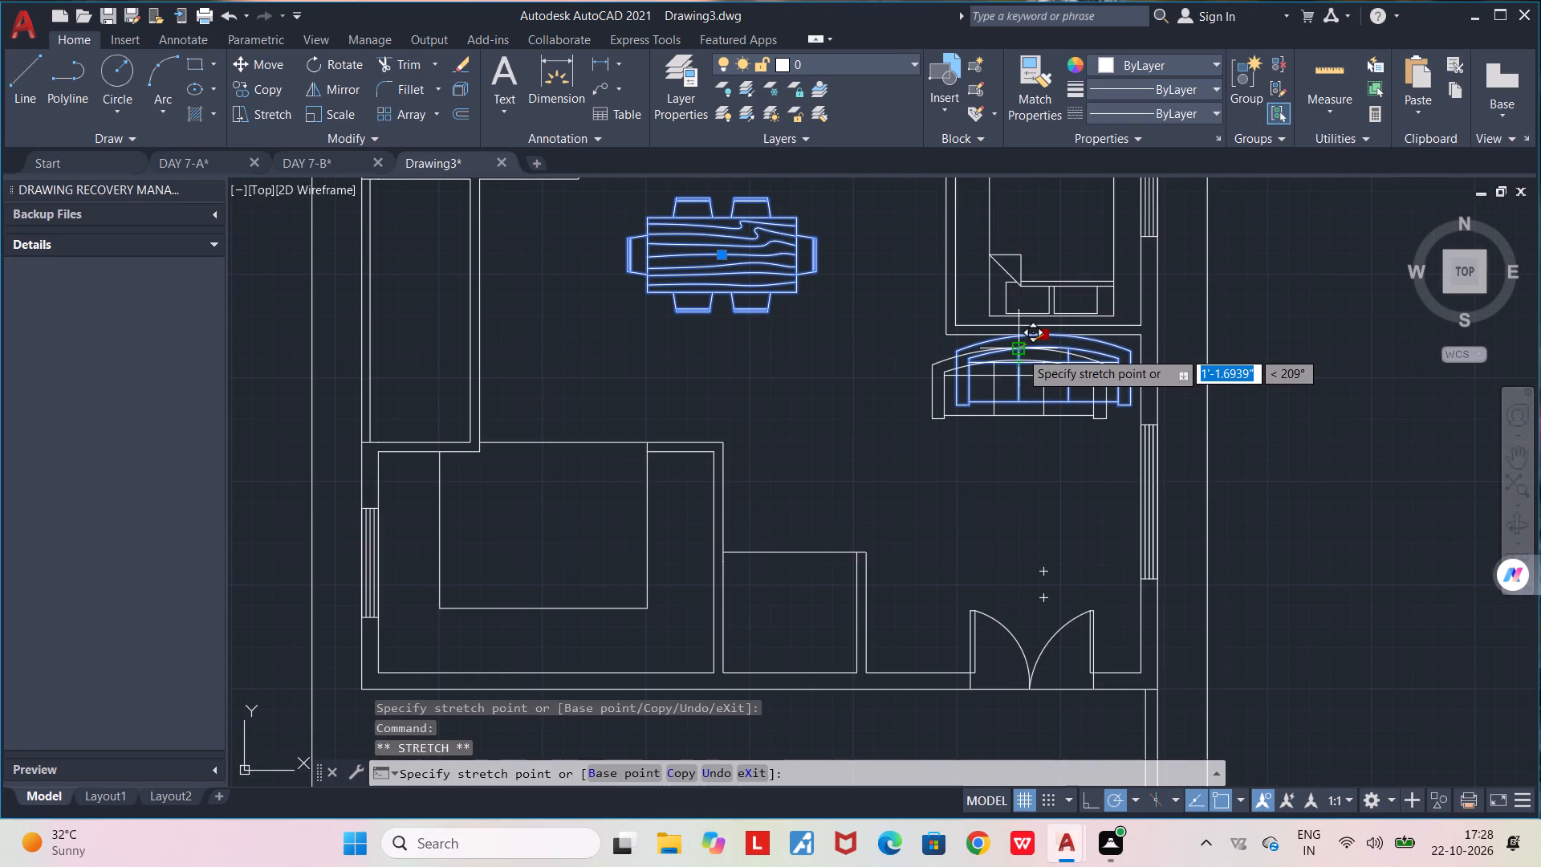
pyautogui.click(1020, 351)
pyautogui.moveTo(1017, 477); pyautogui.dragTo(1047, 438, button='middle')
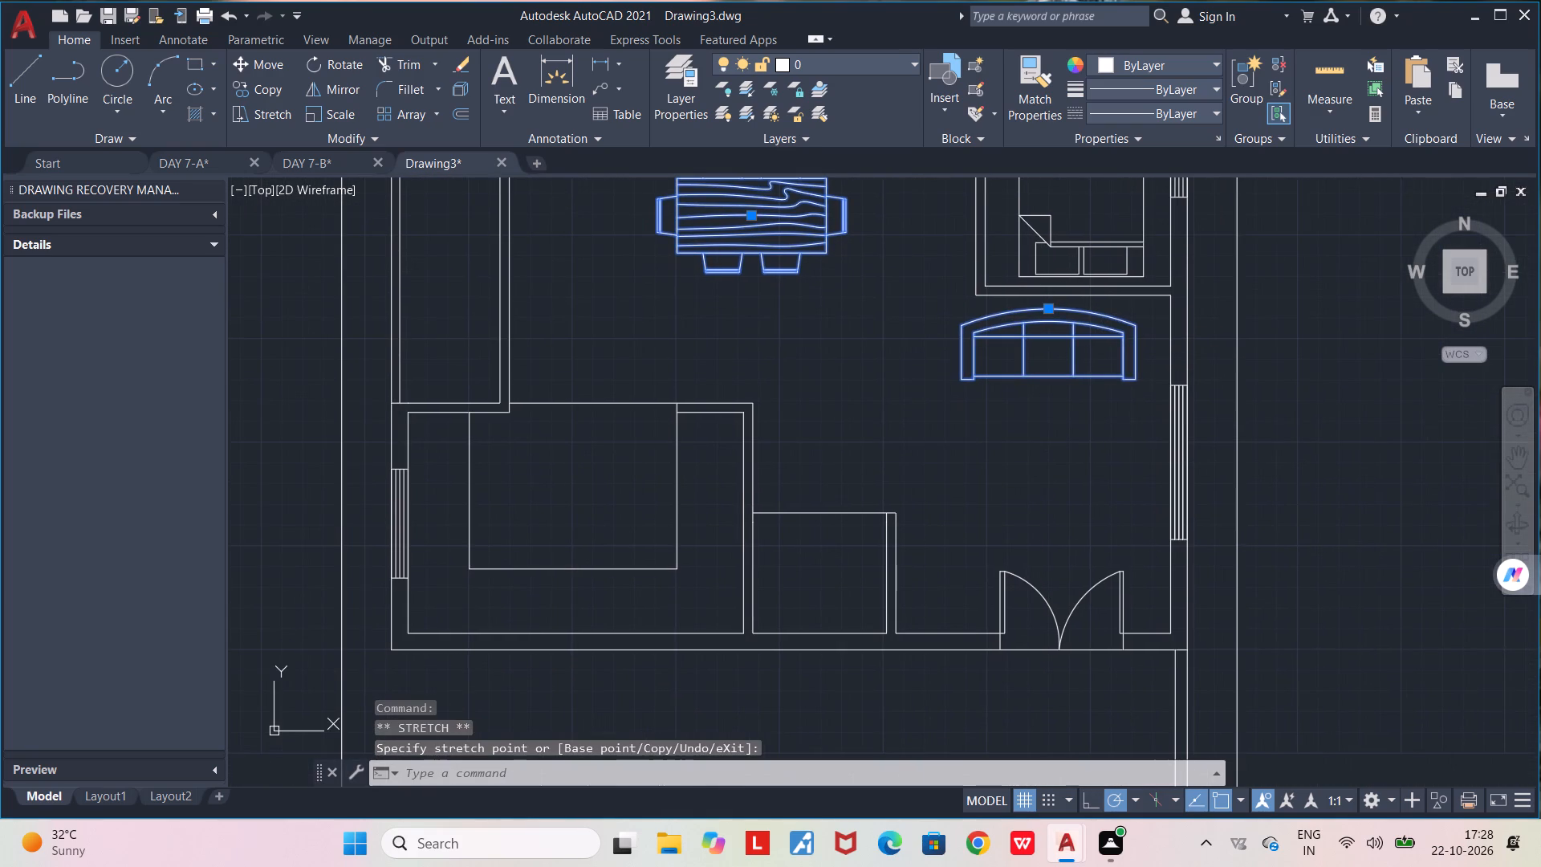
# Copy the sofa and paste the duplicate below the original, above the double entrance door.
pyautogui.press('space')
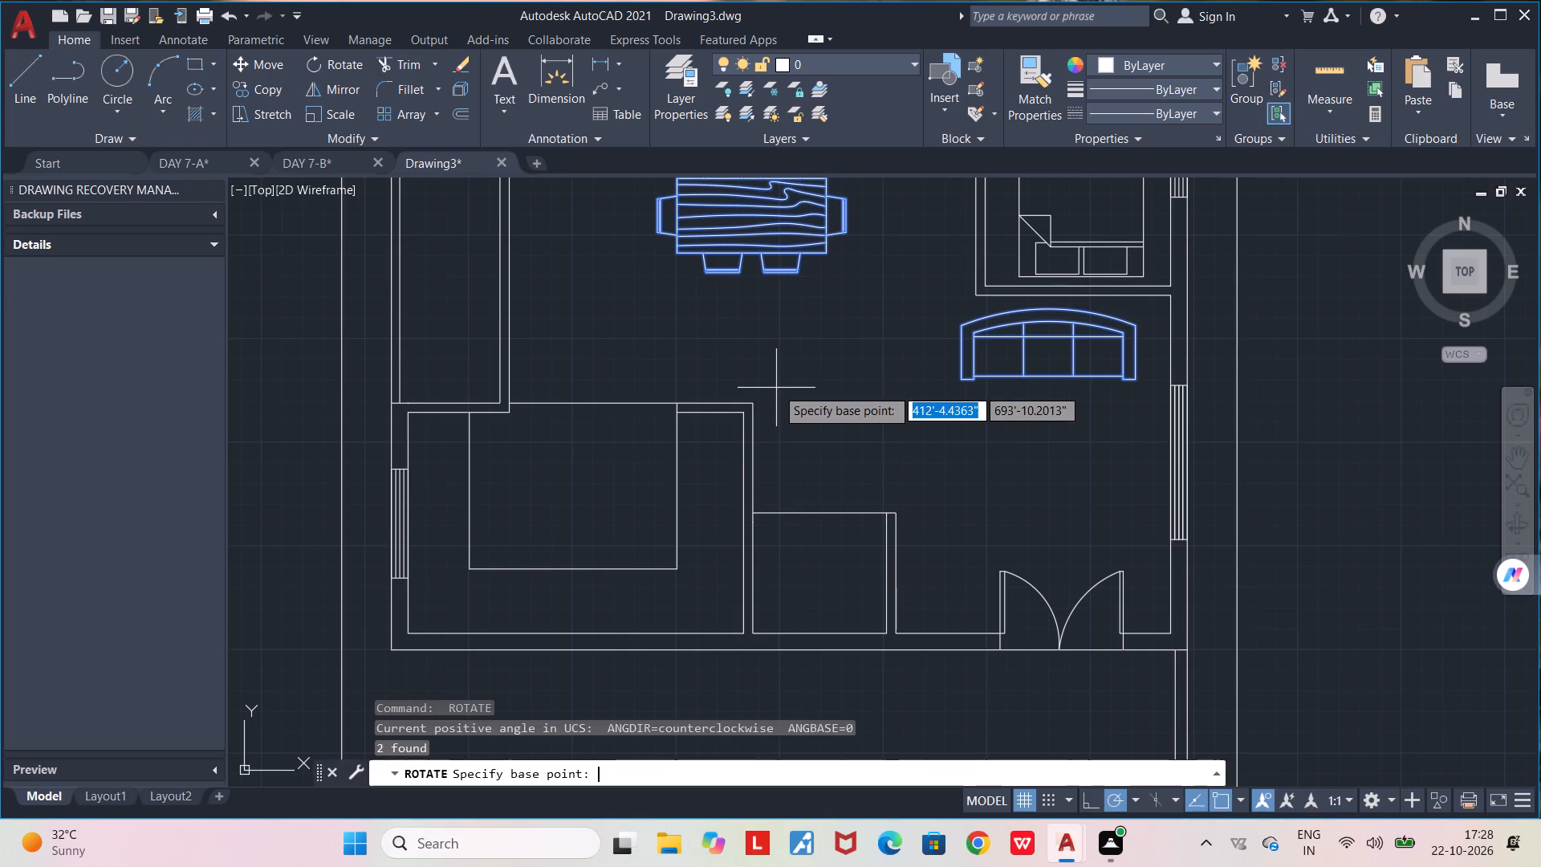
pyautogui.press('Escape')
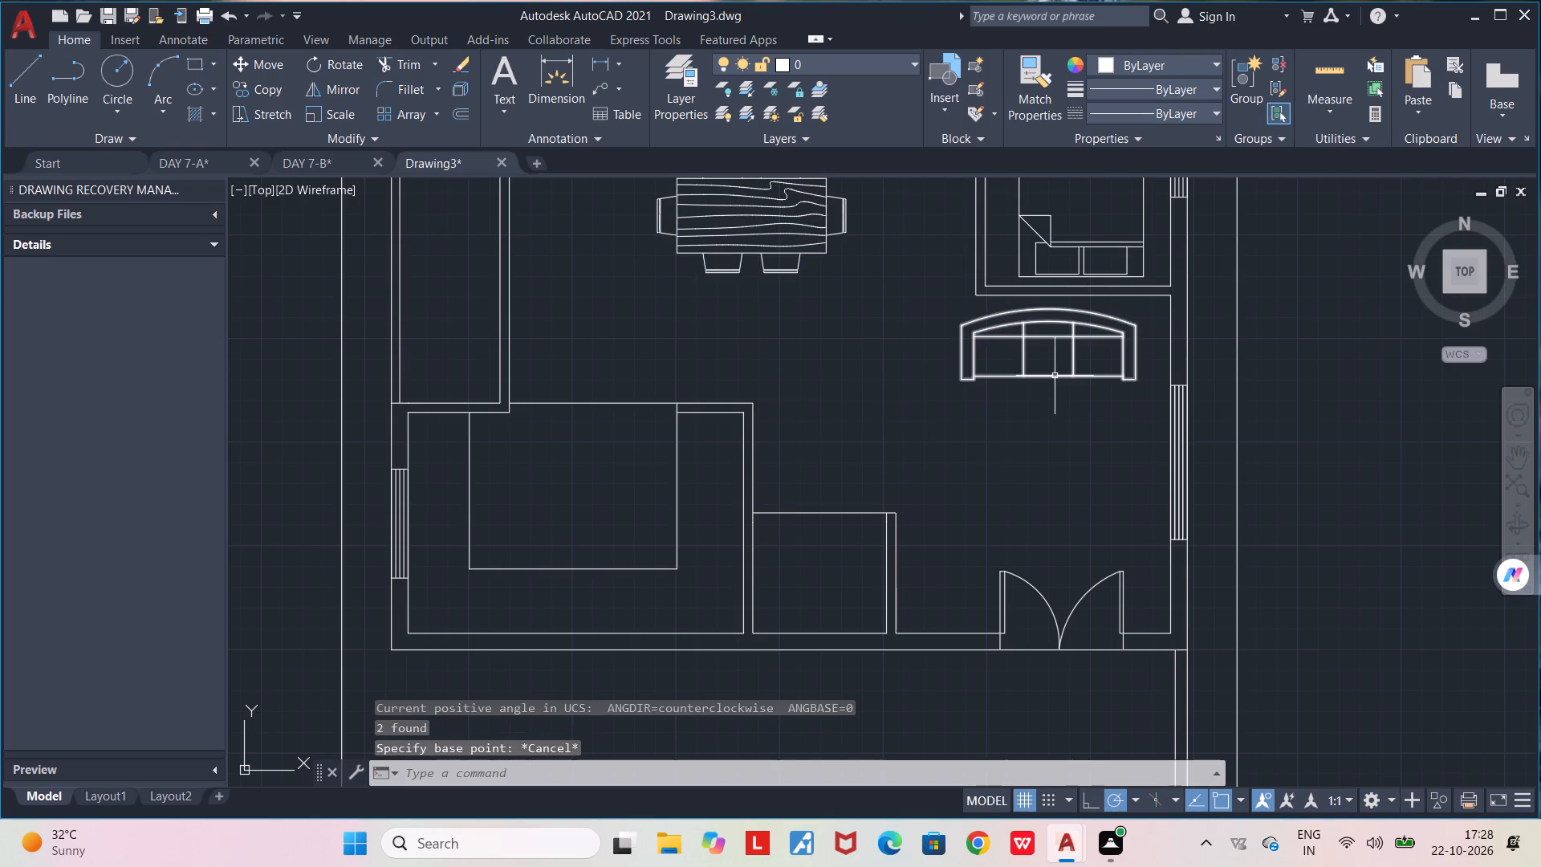
pyautogui.click(1055, 376)
pyautogui.hotkey('ctrl', 'c')
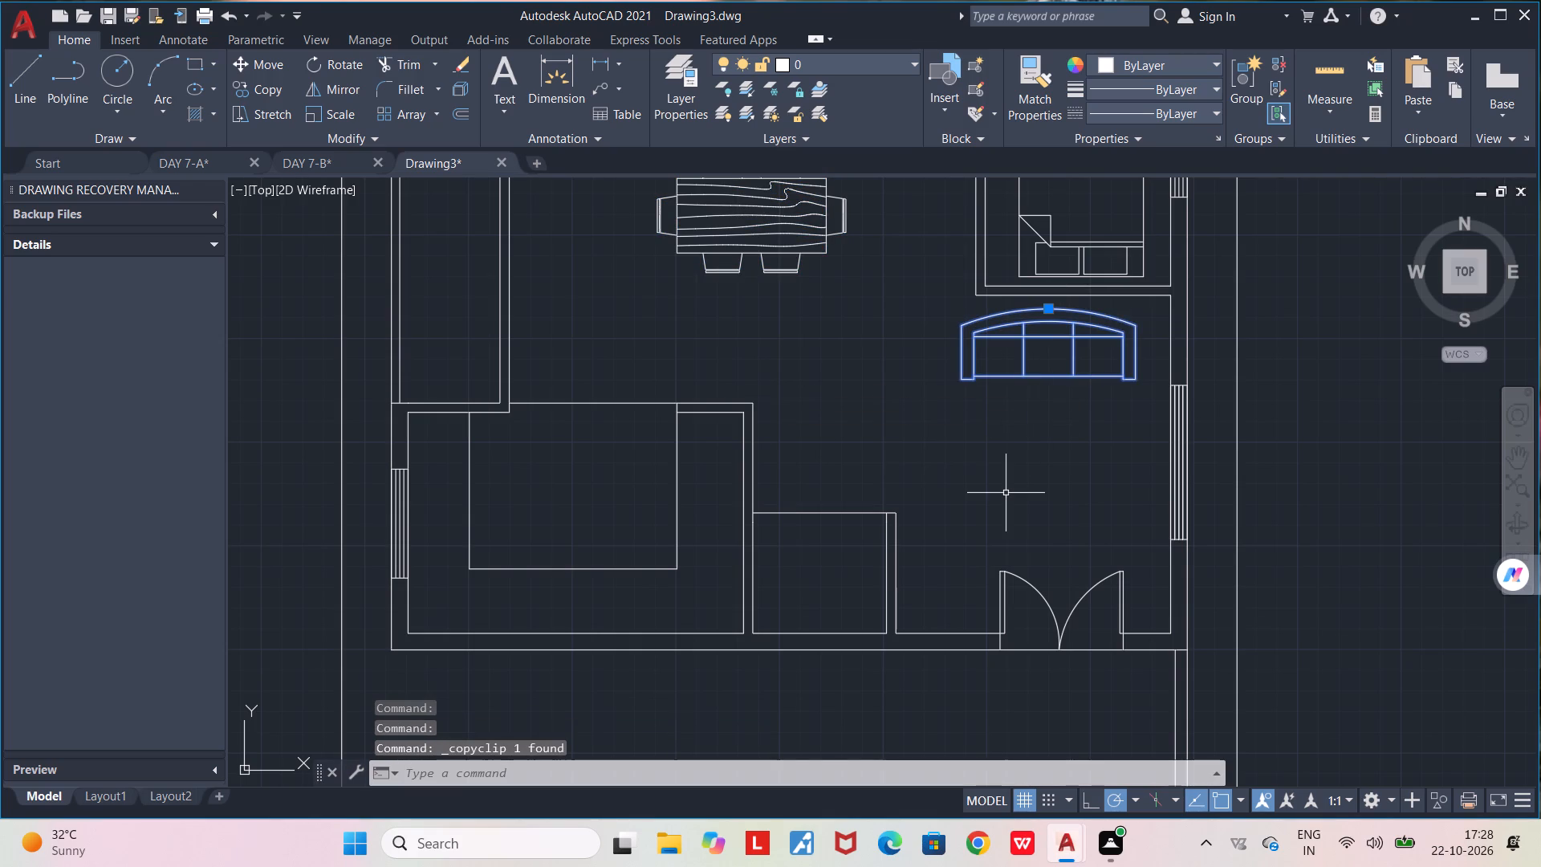
pyautogui.hotkey('ctrl', 'v')
pyautogui.click(909, 520)
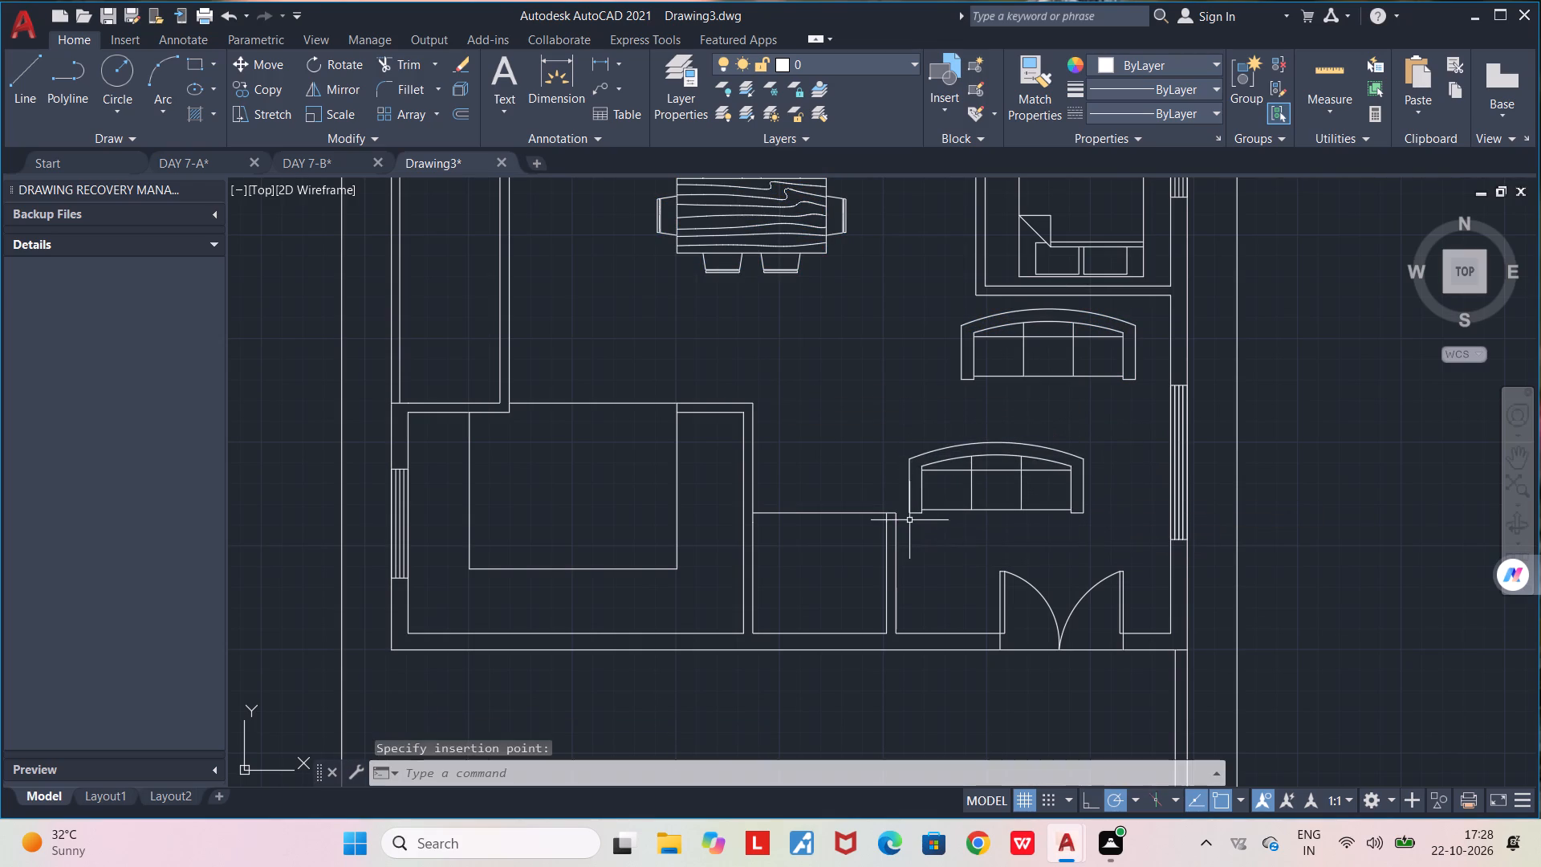
# Rotate the copied sofa a quarter turn clockwise about its lower-right corner, with its back towards the window wall.
pyautogui.click(1077, 511)
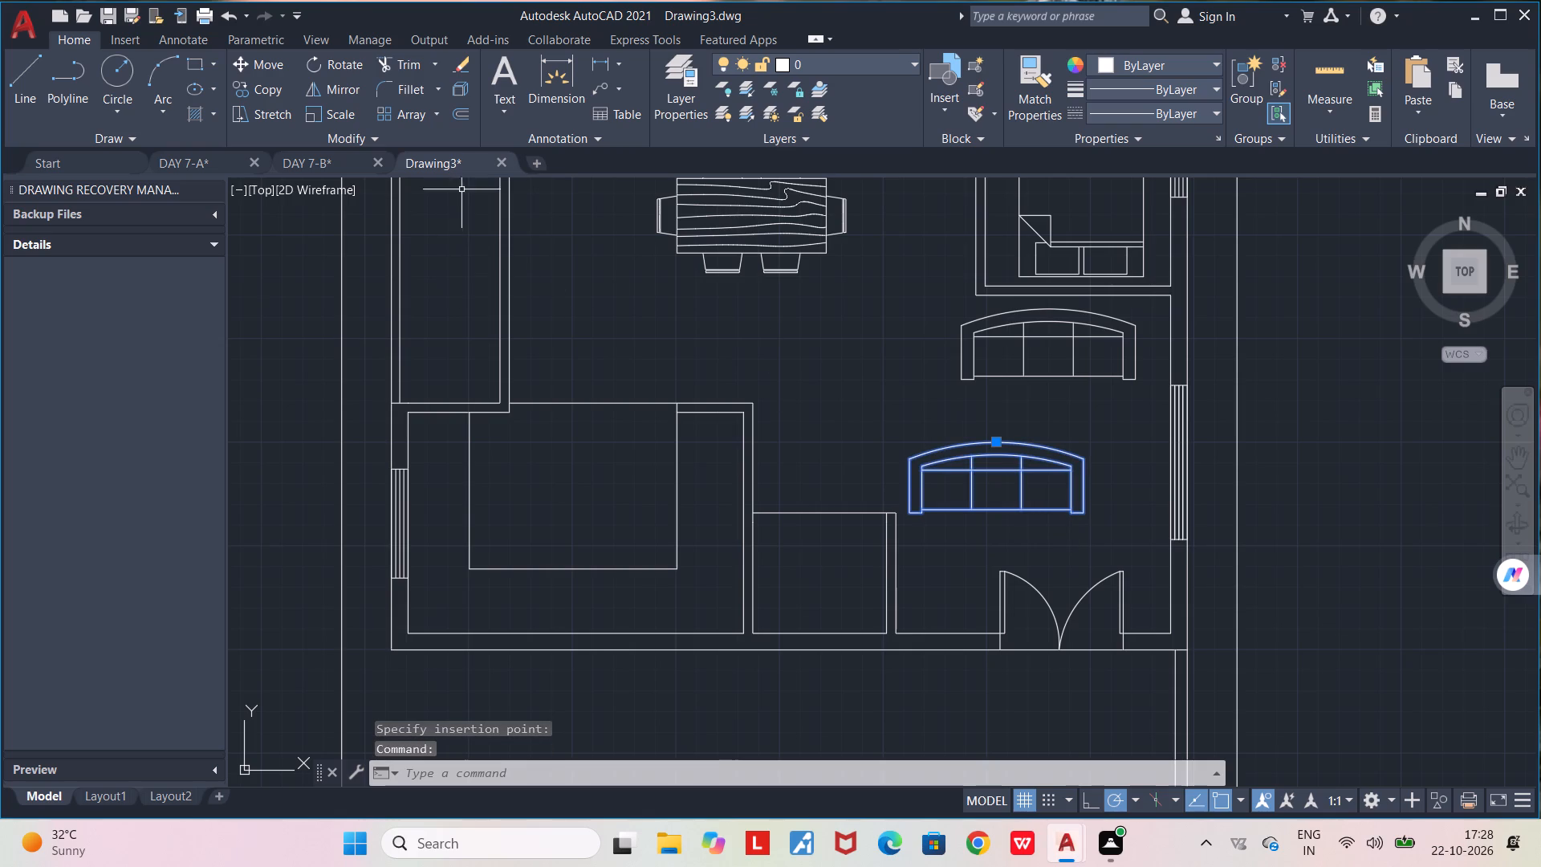
pyautogui.click(347, 59)
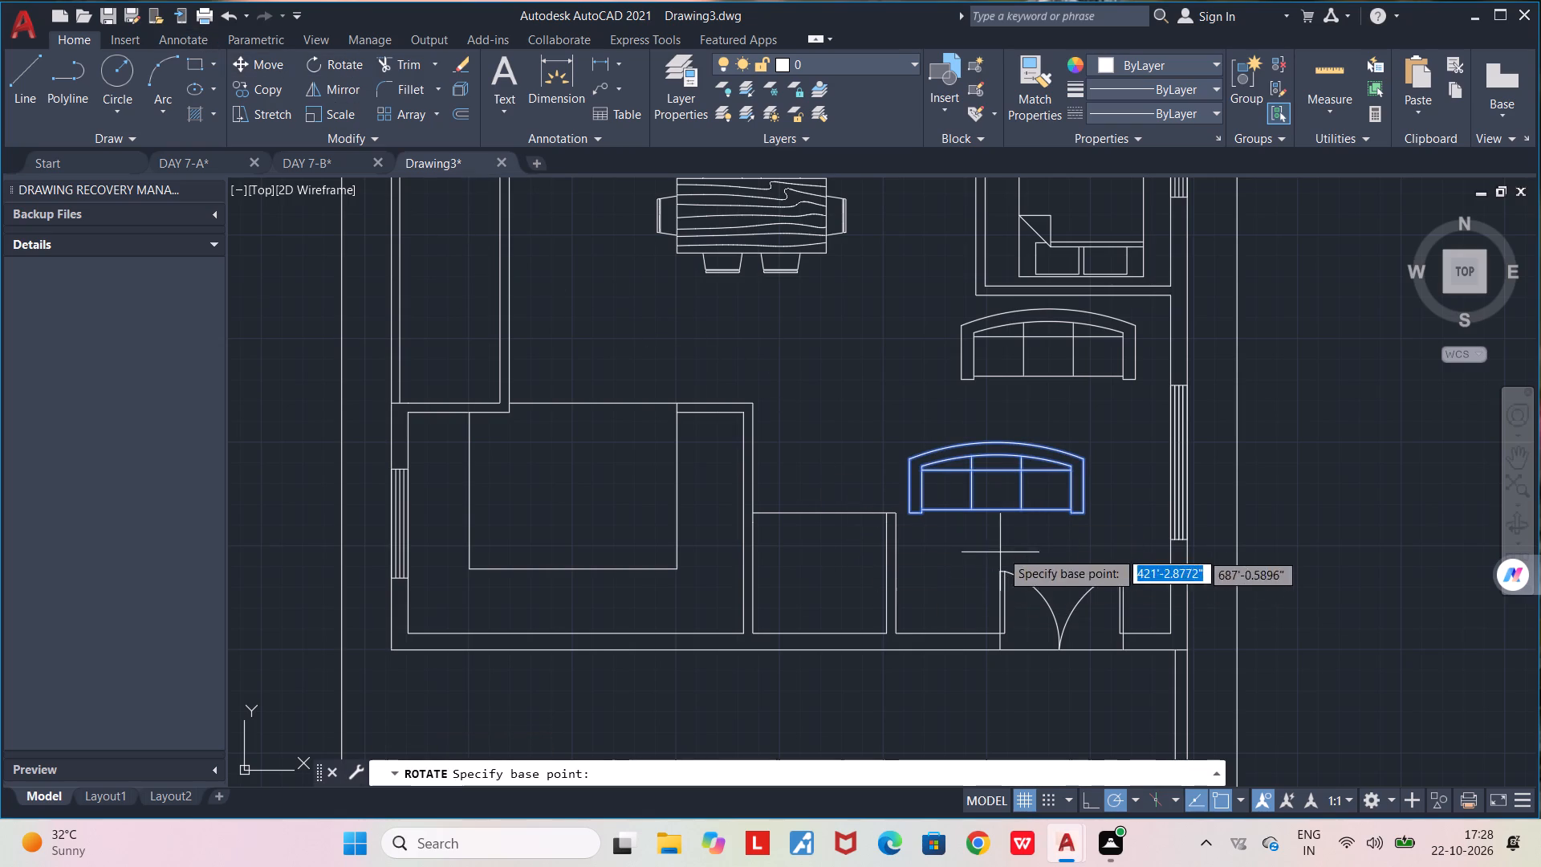
pyautogui.click(1084, 511)
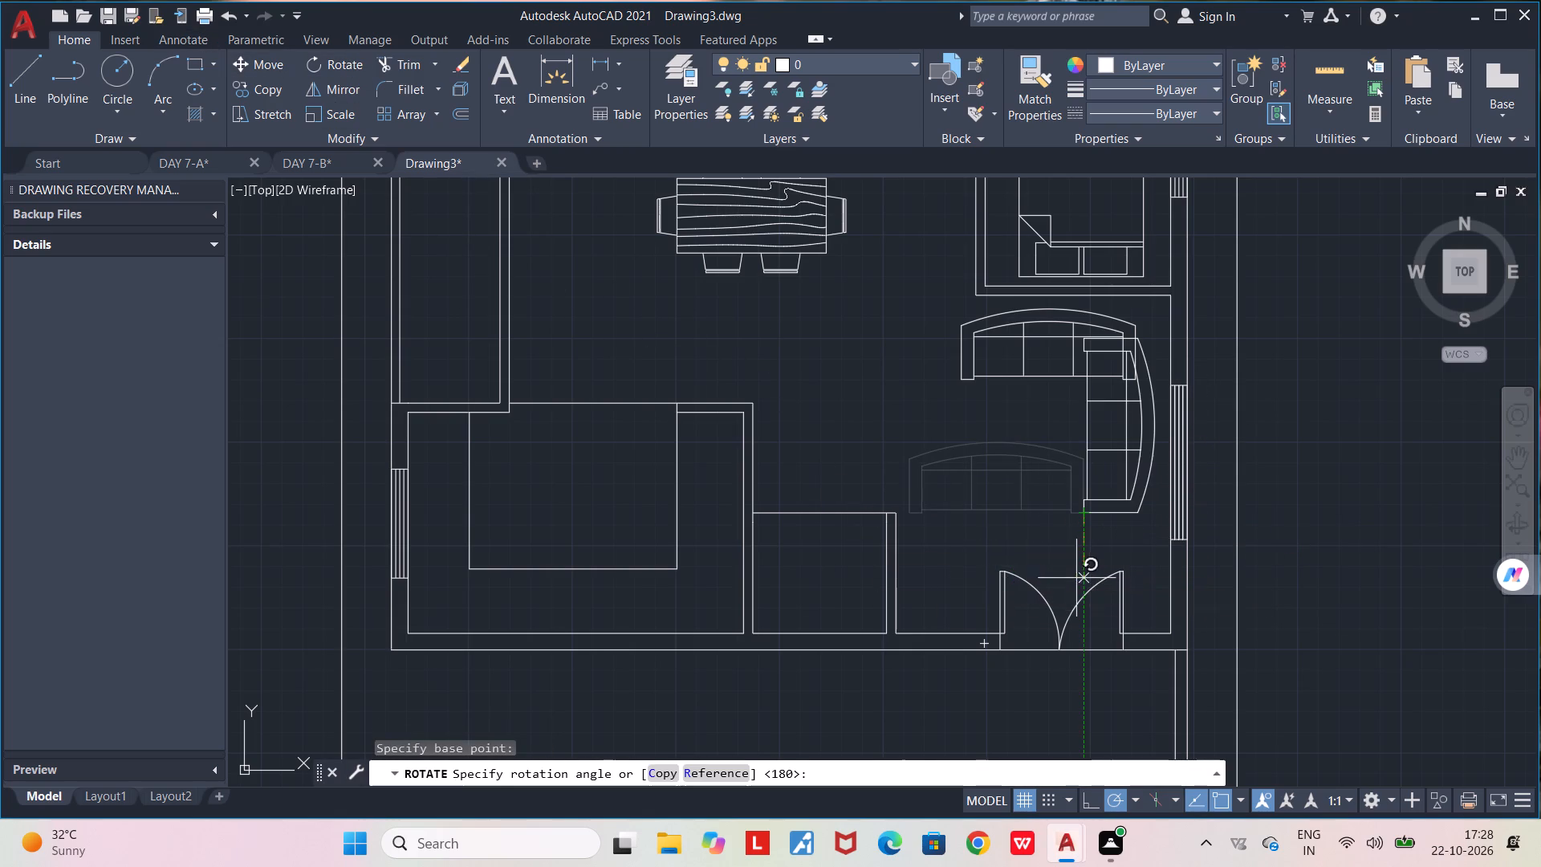
pyautogui.click(1081, 550)
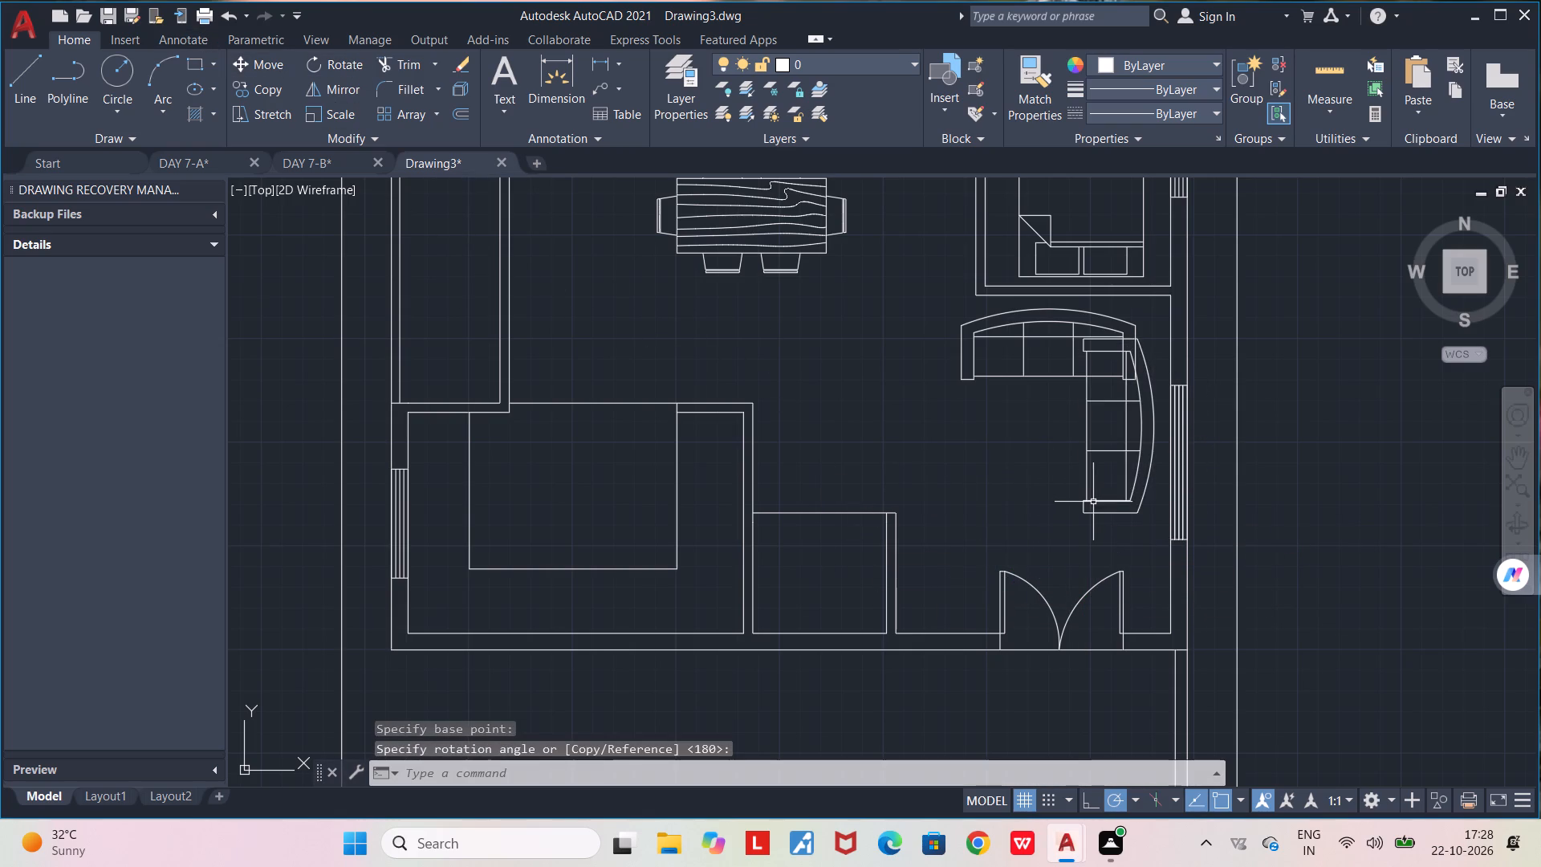
# Move the rotated sofa down along the window wall, clear of the first sofa.
pyautogui.click(1093, 500)
pyautogui.moveTo(1153, 426); pyautogui.dragTo(1153, 443)
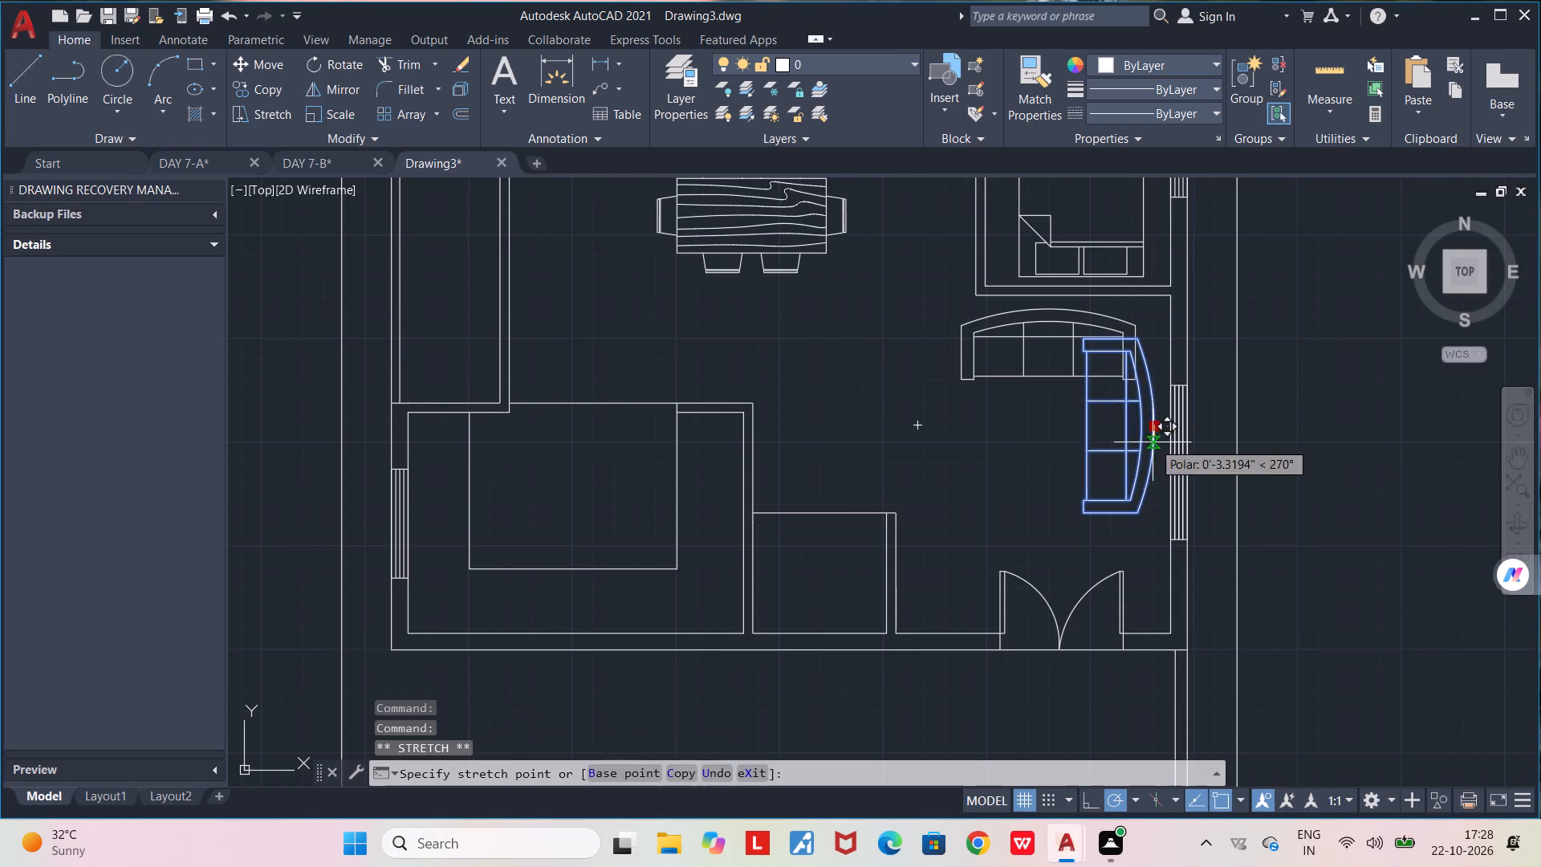
pyautogui.moveTo(1153, 443); pyautogui.dragTo(1165, 480)
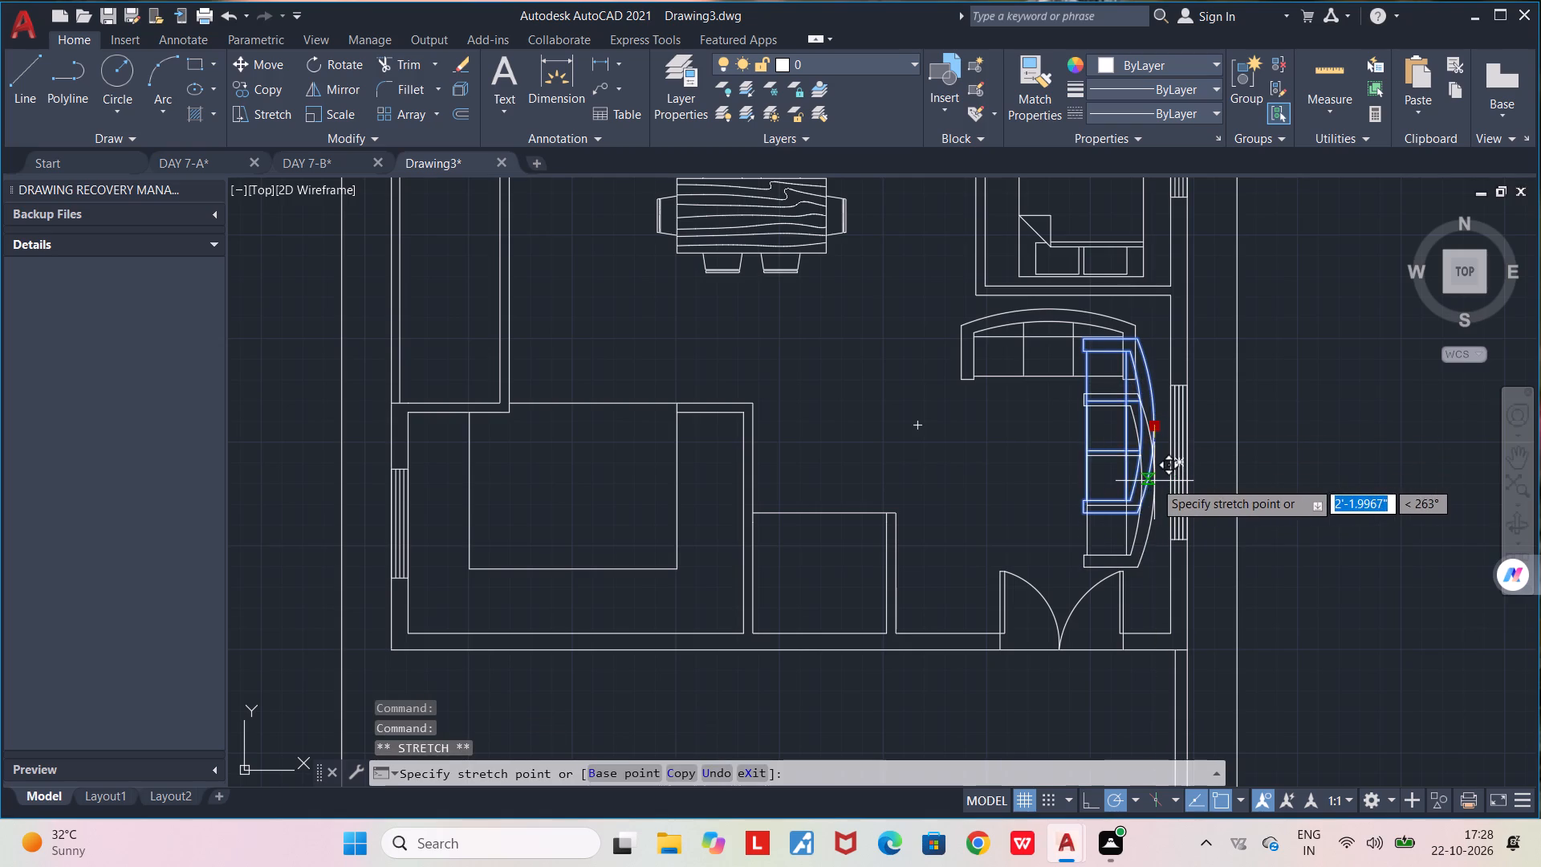
pyautogui.click(1161, 478)
pyautogui.scroll(-1, 1146, 484)
pyautogui.moveTo(1051, 486); pyautogui.dragTo(1002, 440, button='middle')
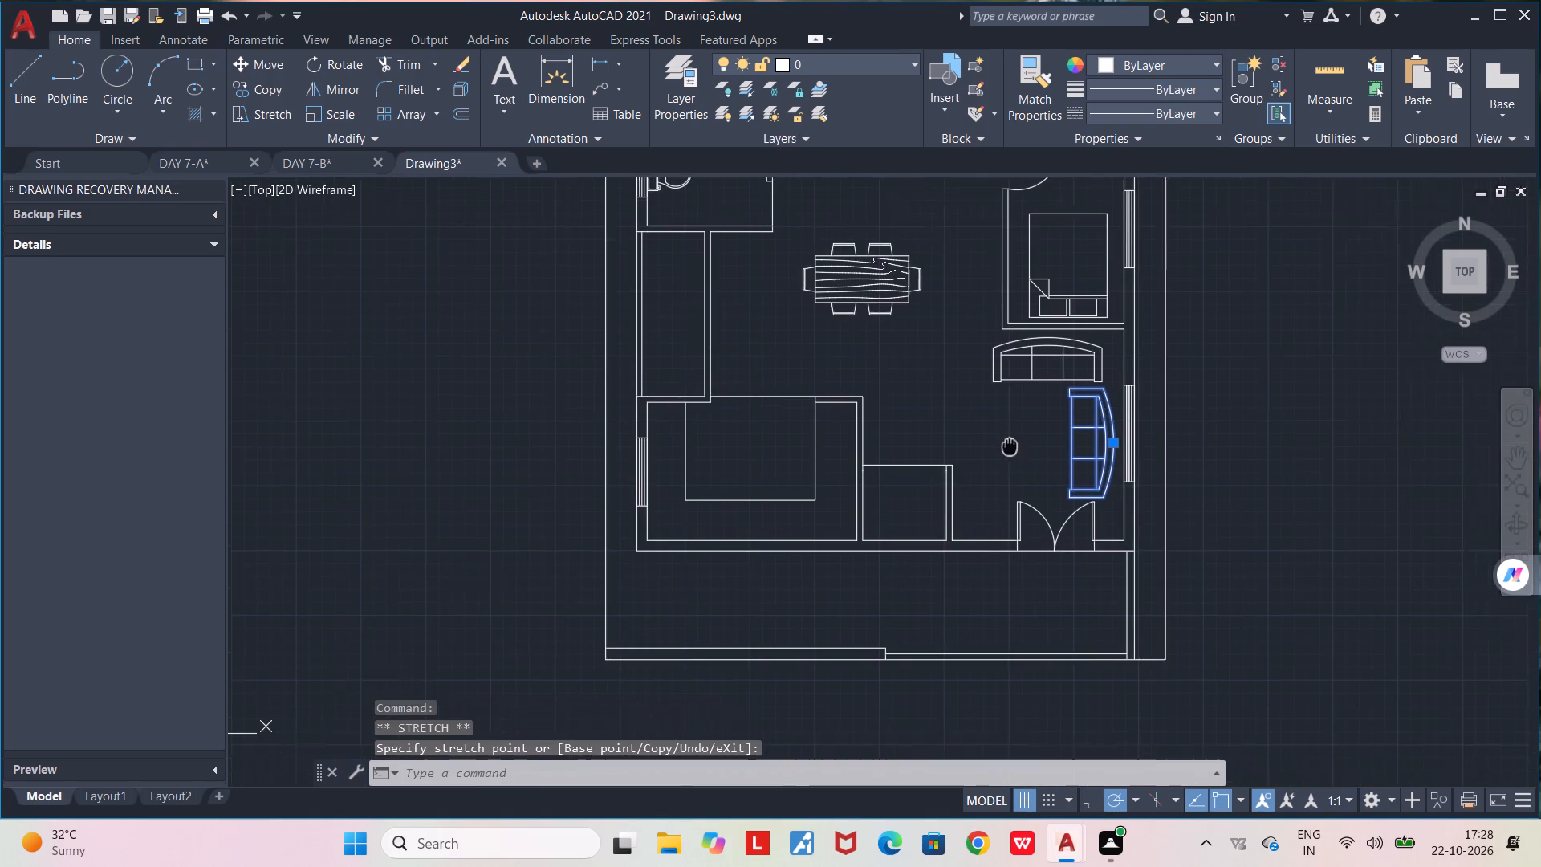
pyautogui.moveTo(1002, 440); pyautogui.dragTo(992, 436, button='middle')
pyautogui.scroll(-1, 992, 436)
pyautogui.press('Escape')
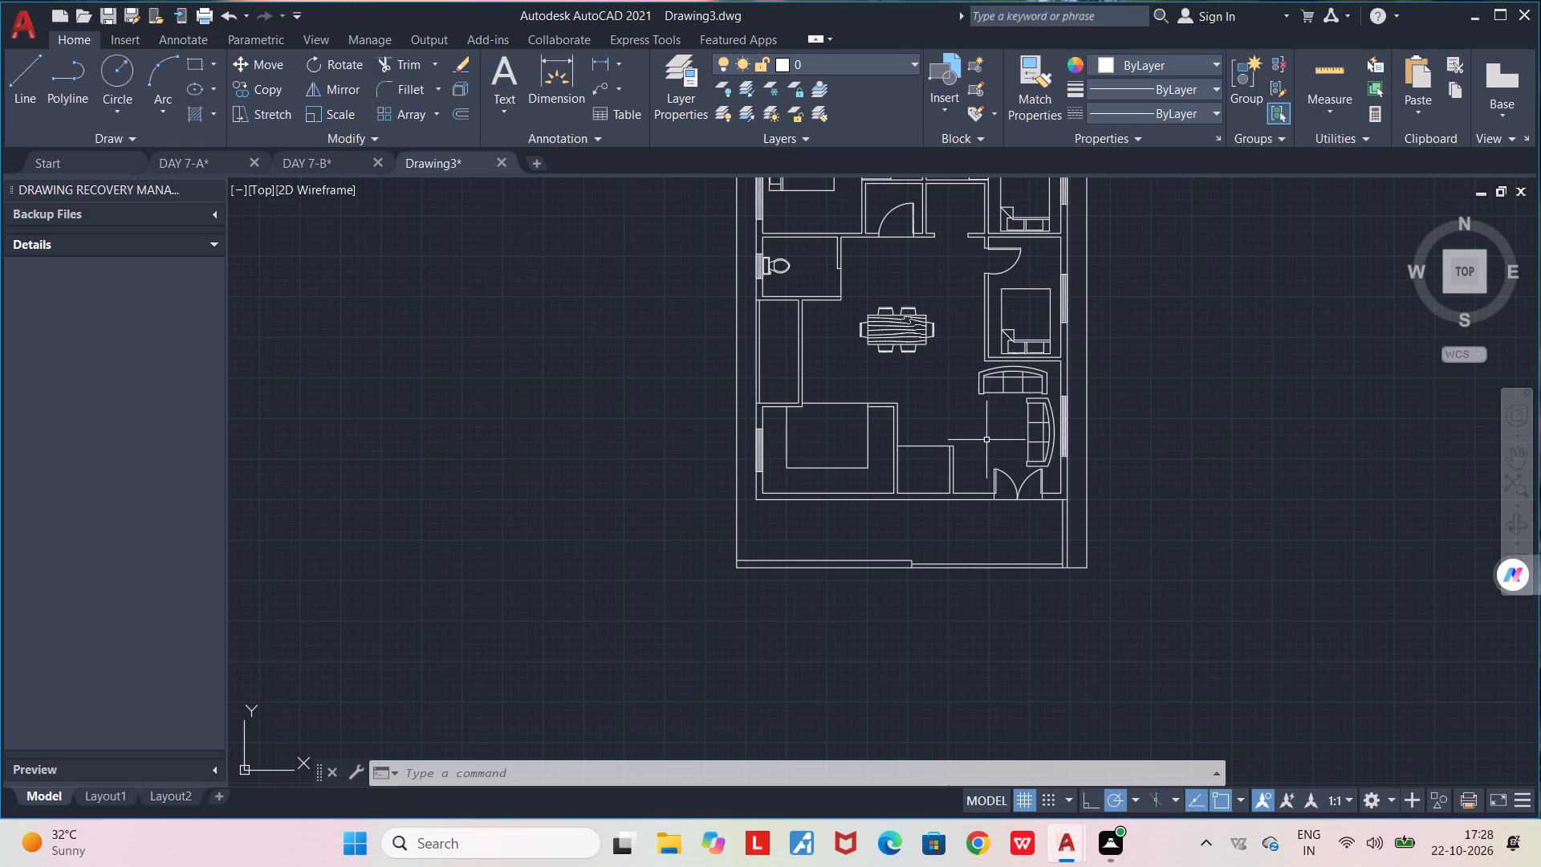
# Review the furnished floor plan, from the overall layout to the toilet room beside the dining area.
pyautogui.scroll(1, 952, 539)
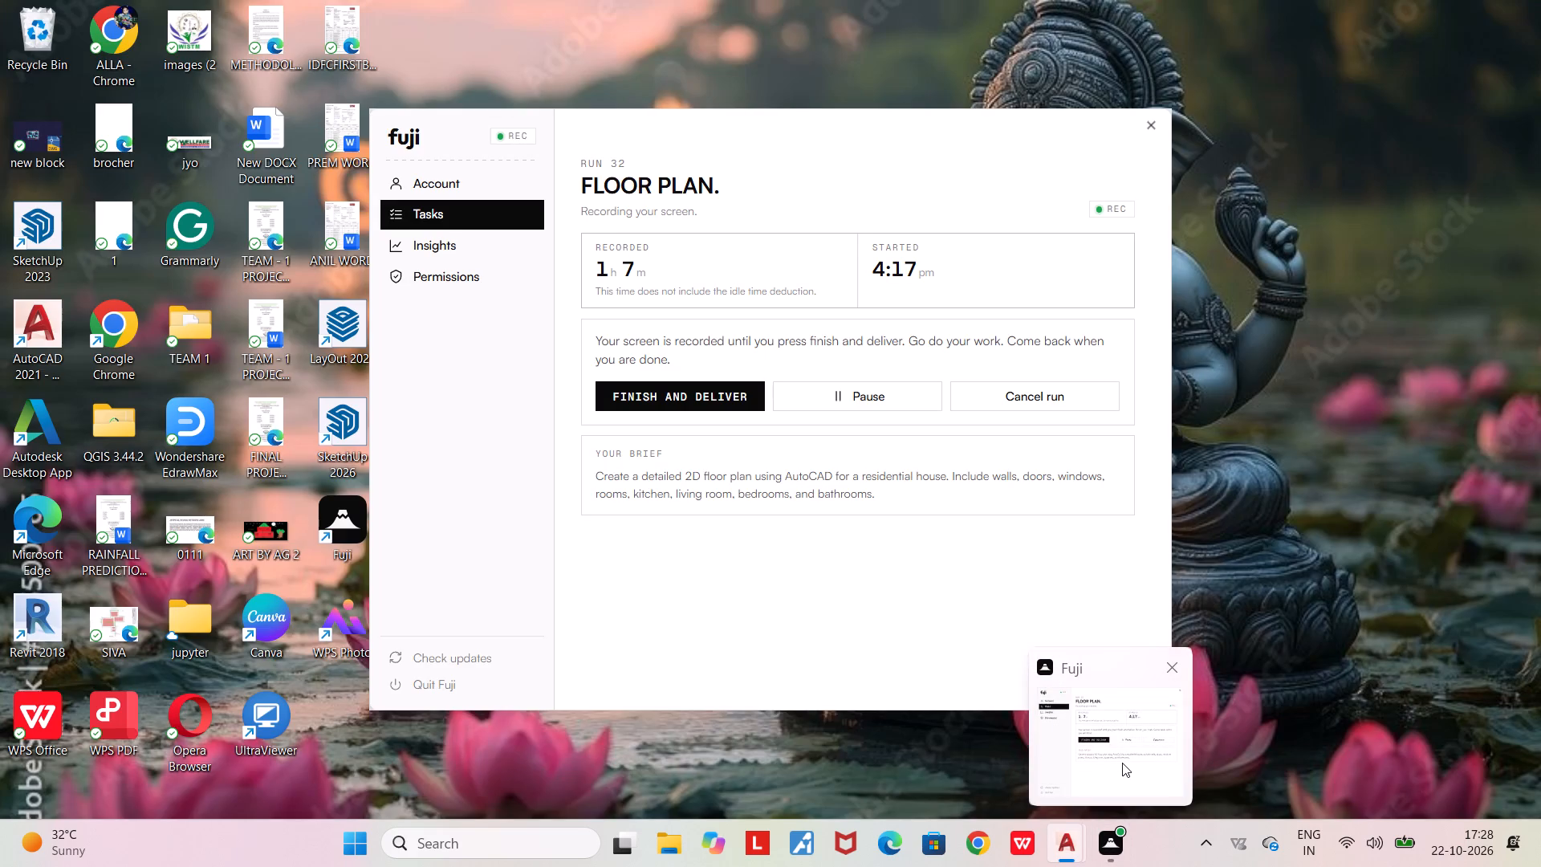
pyautogui.scroll(-3, 944, 596)
pyautogui.moveTo(929, 544); pyautogui.dragTo(904, 630, button='middle')
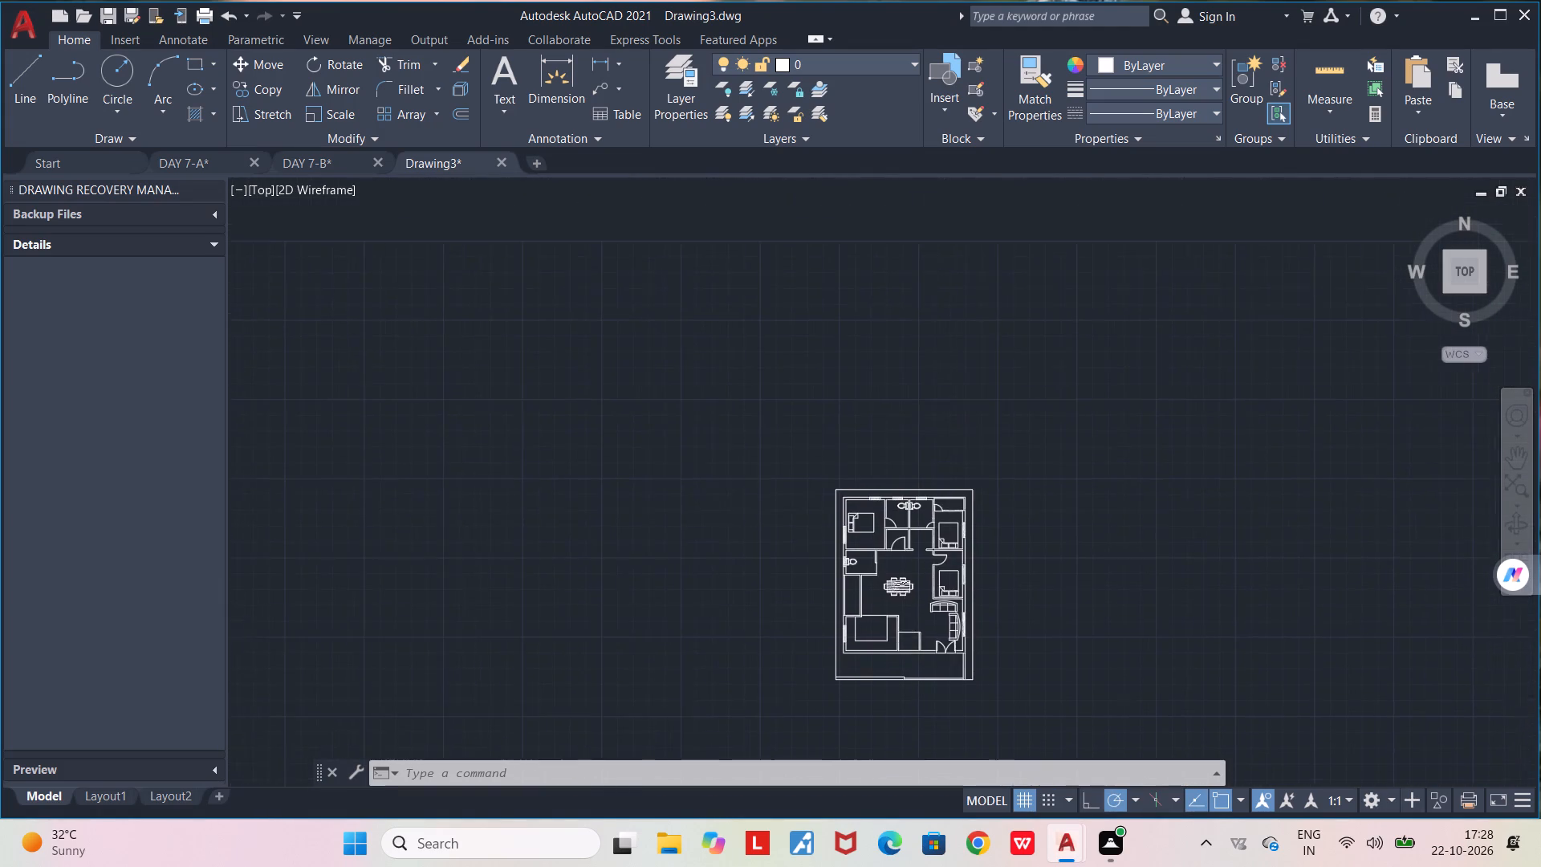
pyautogui.moveTo(904, 630); pyautogui.dragTo(904, 631, button='middle')
pyautogui.scroll(3, 904, 631)
pyautogui.moveTo(912, 577); pyautogui.dragTo(891, 445, button='middle')
pyautogui.scroll(-2, 891, 445)
pyautogui.scroll(2, 891, 445)
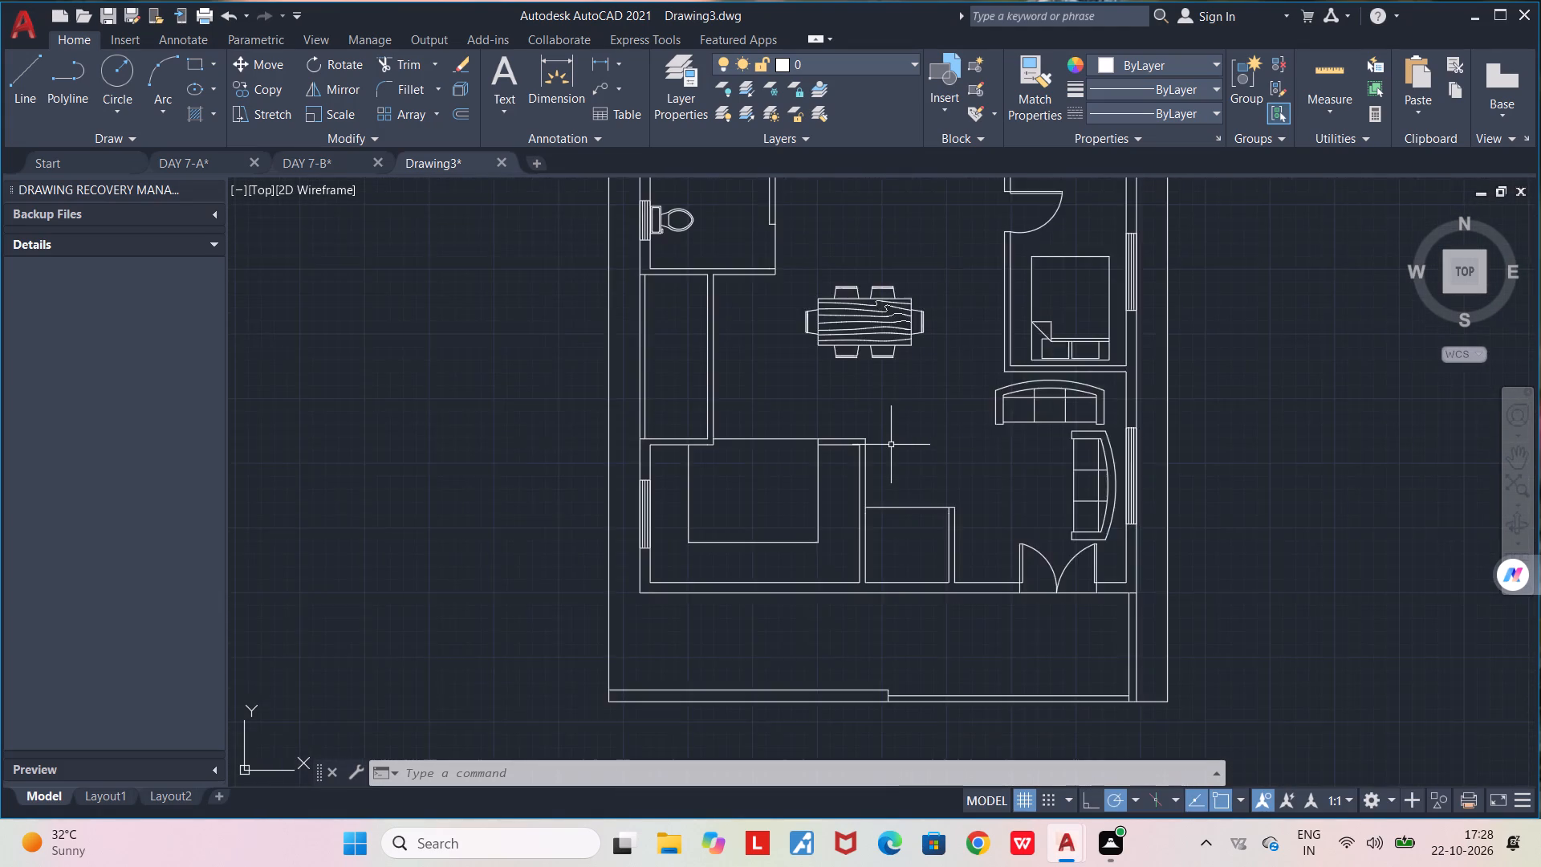
pyautogui.scroll(-2, 891, 445)
pyautogui.scroll(1, 891, 445)
pyautogui.scroll(-2, 891, 445)
pyautogui.scroll(2, 891, 445)
pyautogui.scroll(-2, 891, 445)
pyautogui.scroll(3, 891, 445)
pyautogui.scroll(-2, 891, 445)
pyautogui.scroll(2, 891, 445)
pyautogui.scroll(-2, 891, 445)
pyautogui.scroll(2, 891, 445)
pyautogui.scroll(-2, 891, 445)
pyautogui.scroll(2, 891, 445)
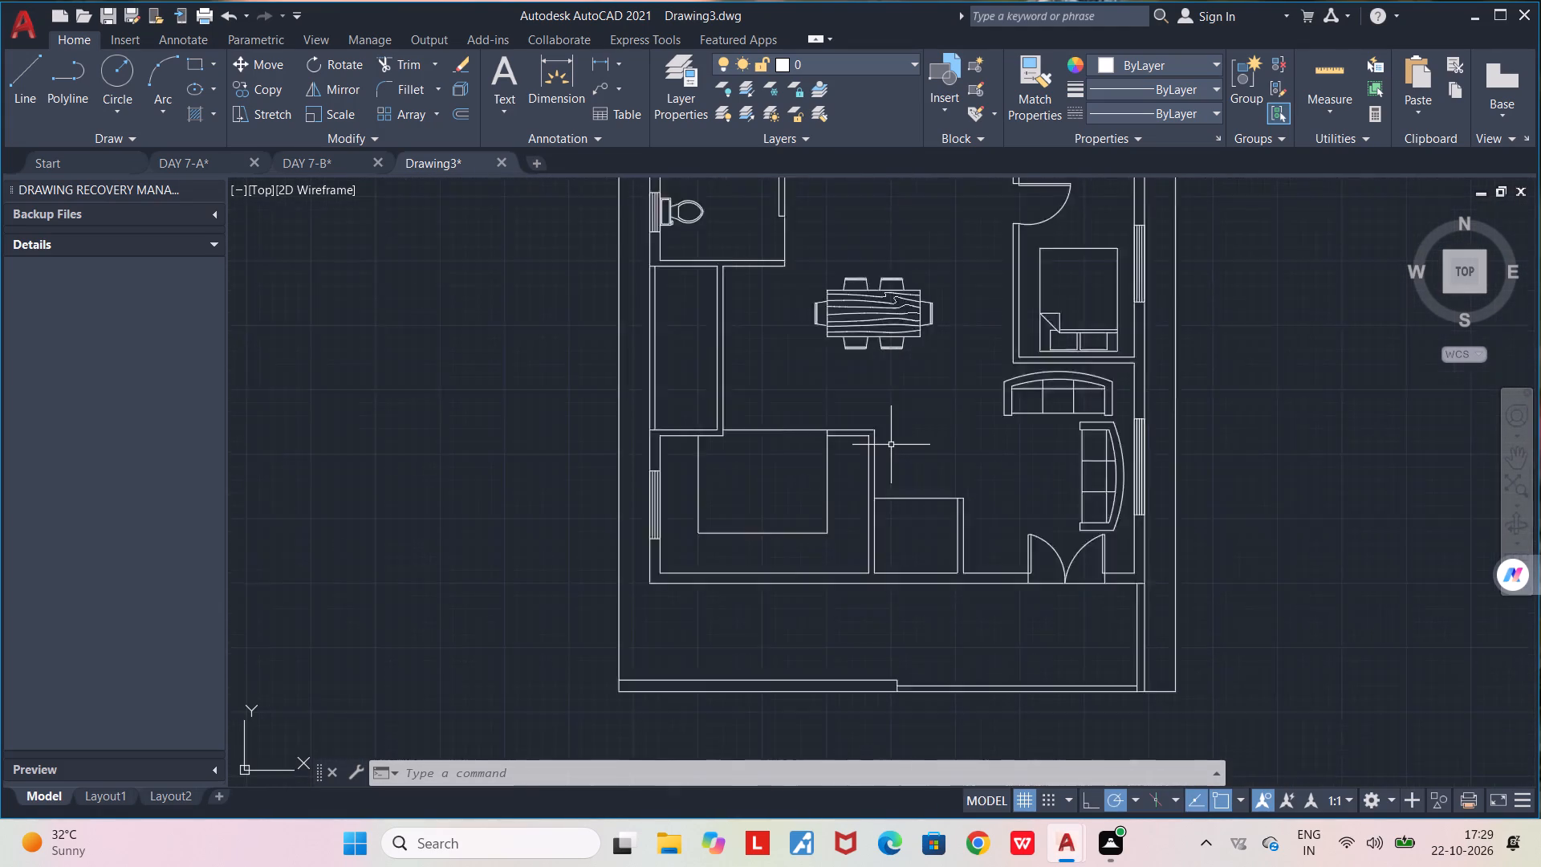
pyautogui.scroll(-2, 891, 445)
pyautogui.moveTo(897, 348); pyautogui.dragTo(900, 370, button='middle')
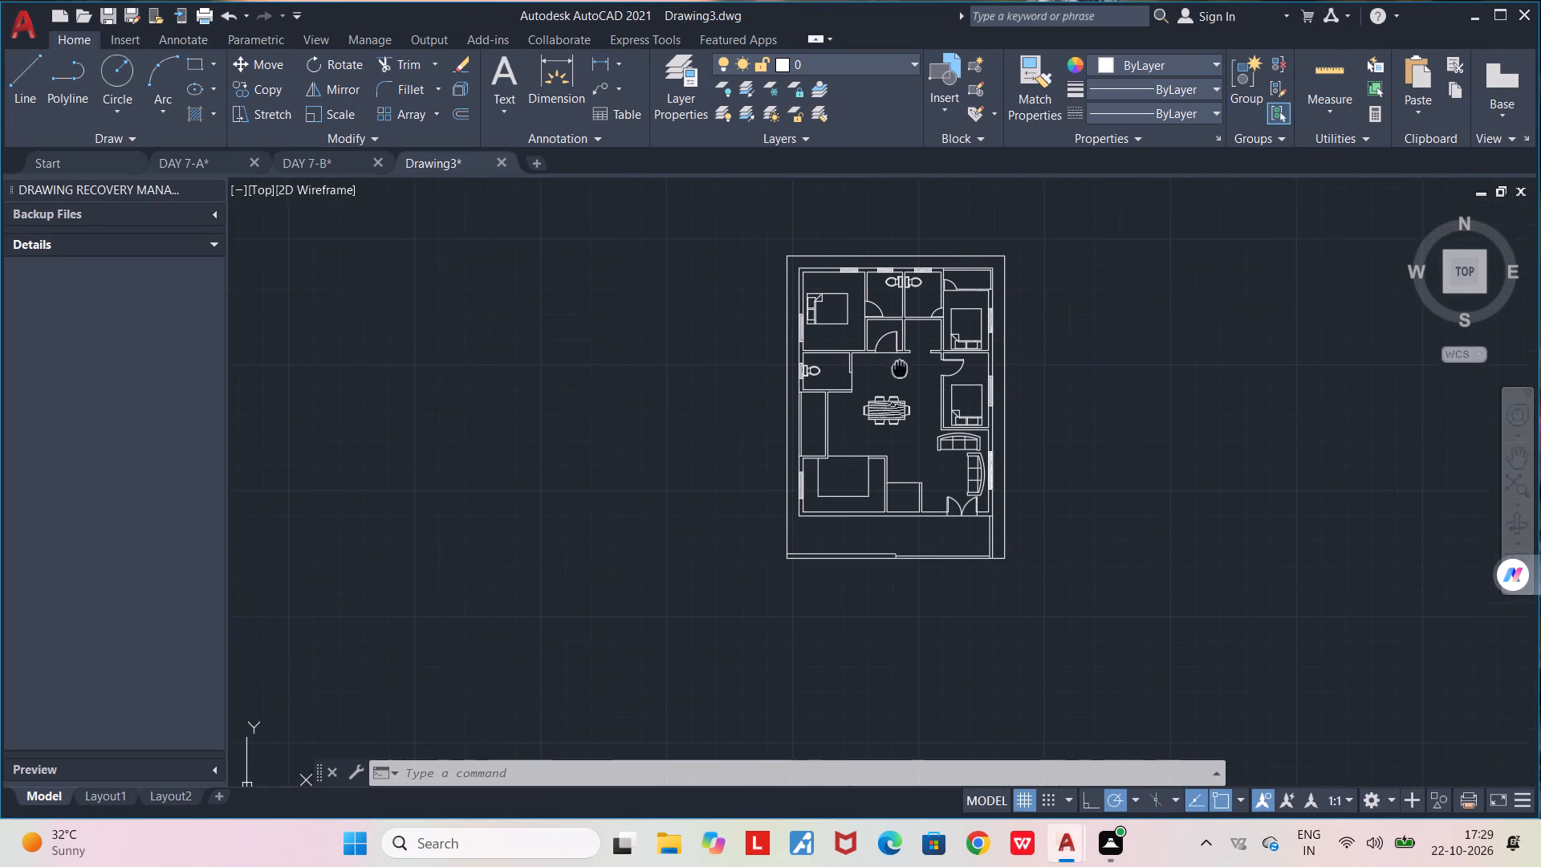
pyautogui.moveTo(900, 370); pyautogui.dragTo(898, 389, button='middle')
pyautogui.scroll(2, 823, 421)
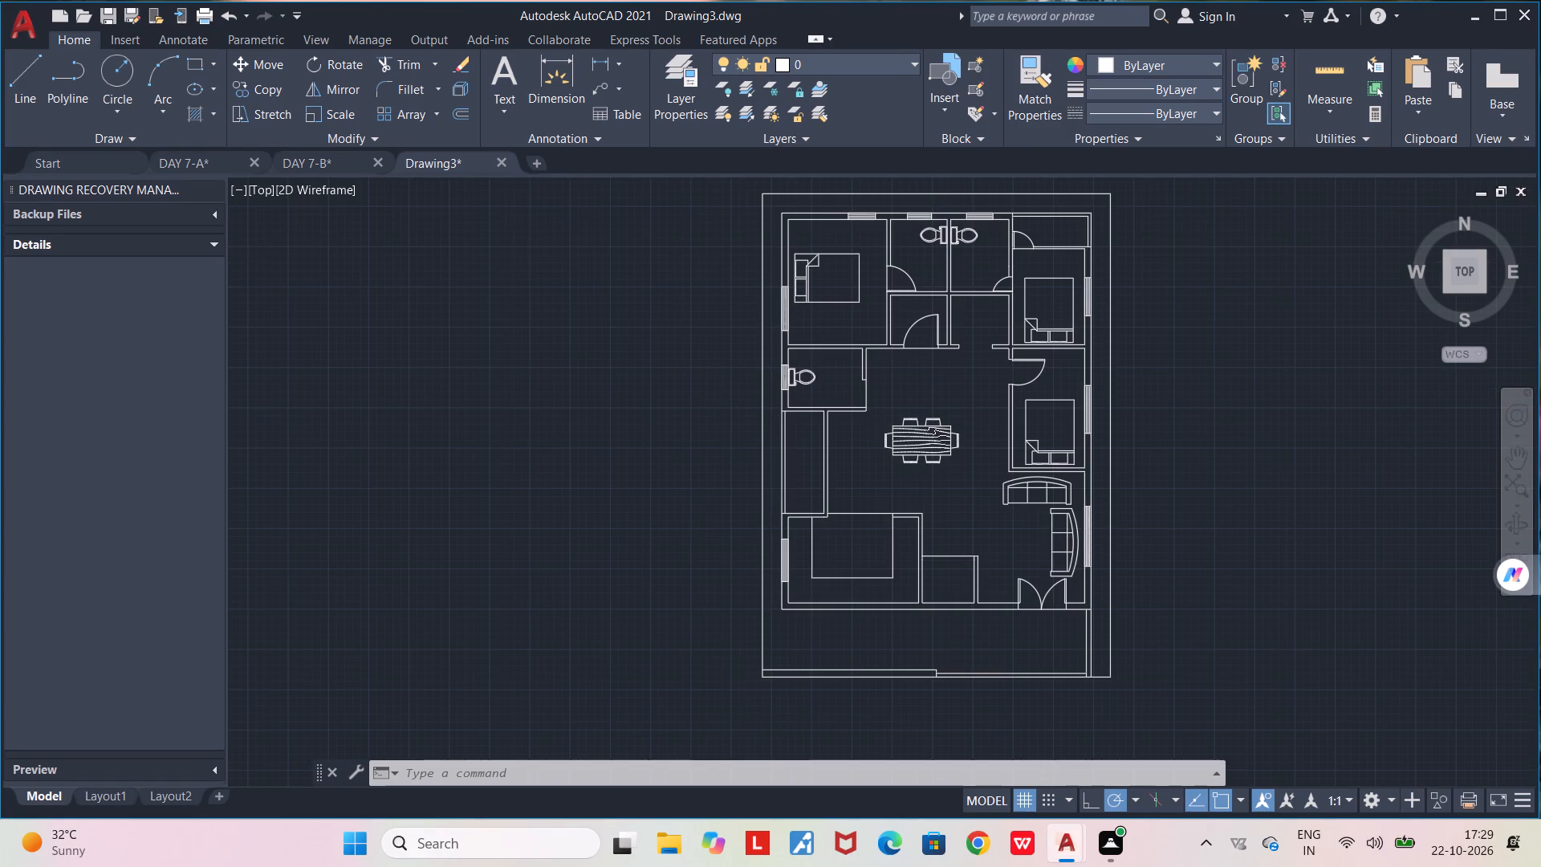
pyautogui.scroll(2, 899, 357)
pyautogui.moveTo(903, 488); pyautogui.dragTo(1001, 549, button='middle')
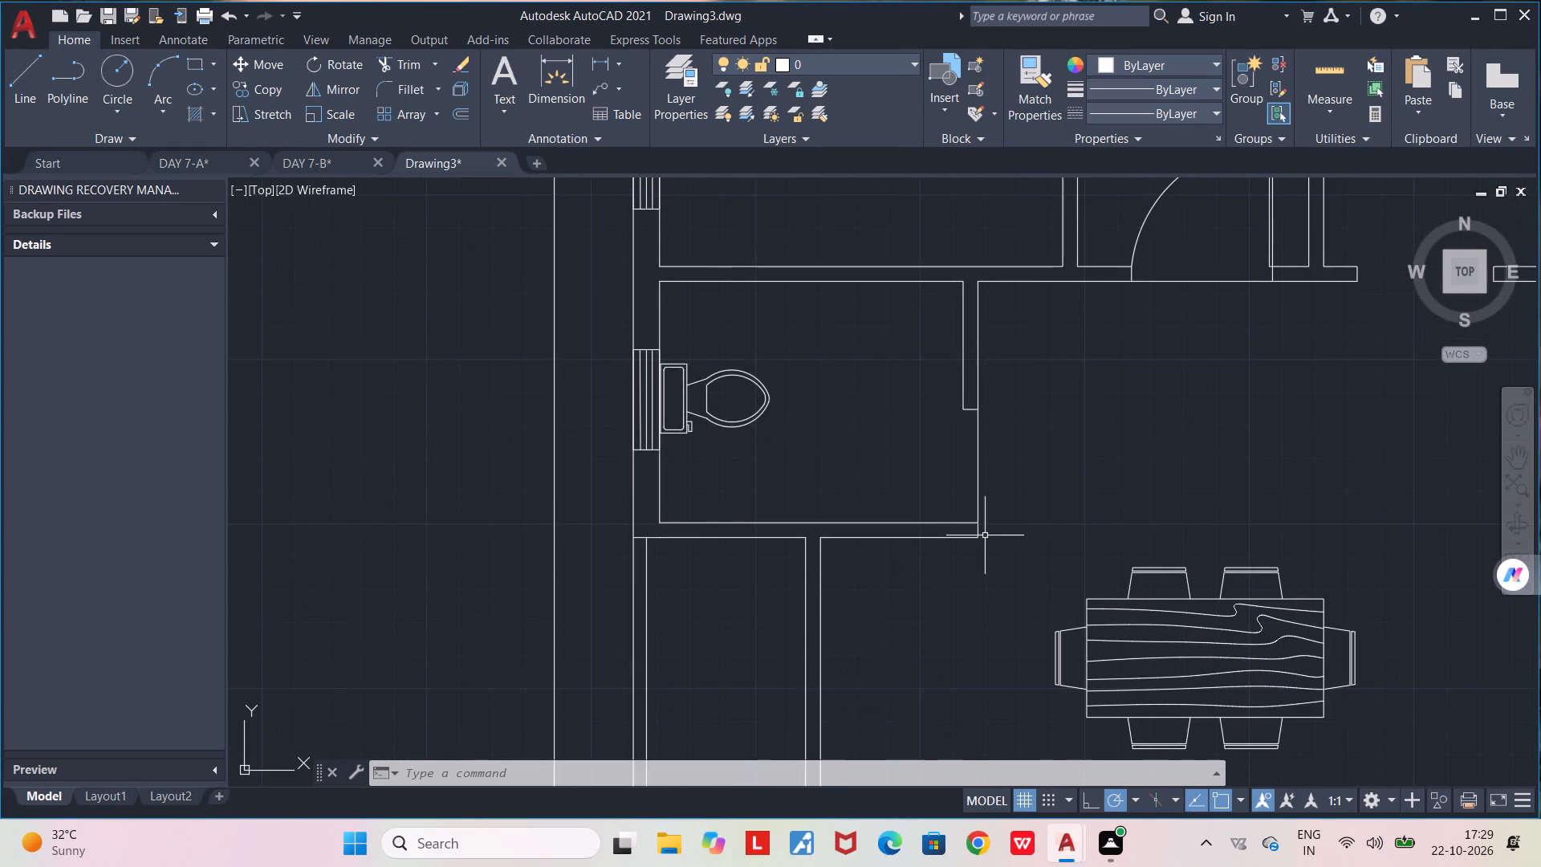
# Draw a three-point arc from the toilet doorway's wall end through the room's bottom wall line as the door swing.
pyautogui.scroll(2, 969, 489)
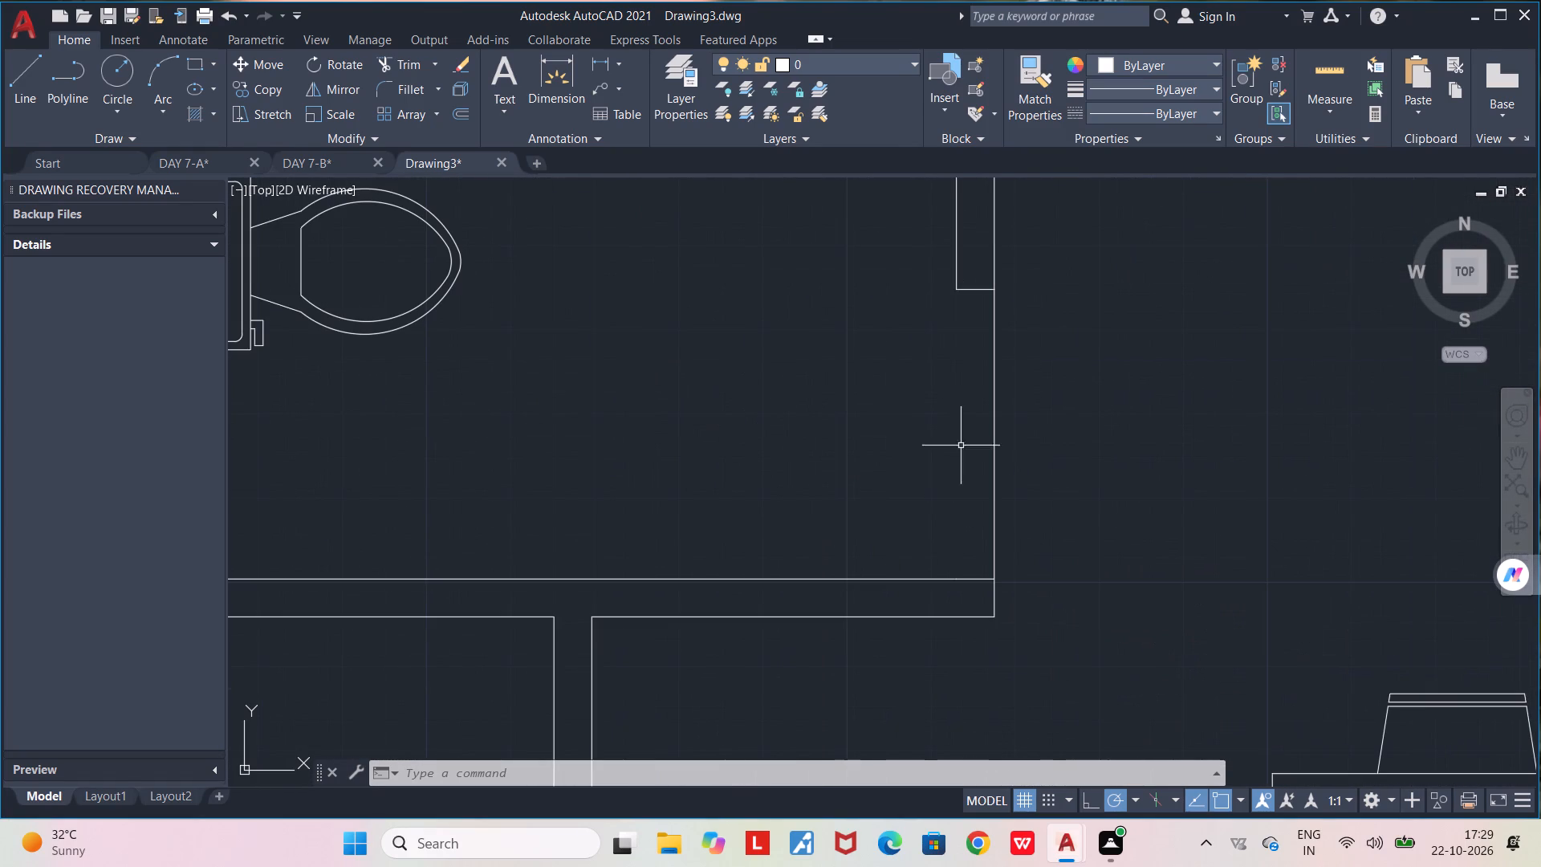
pyautogui.click(154, 65)
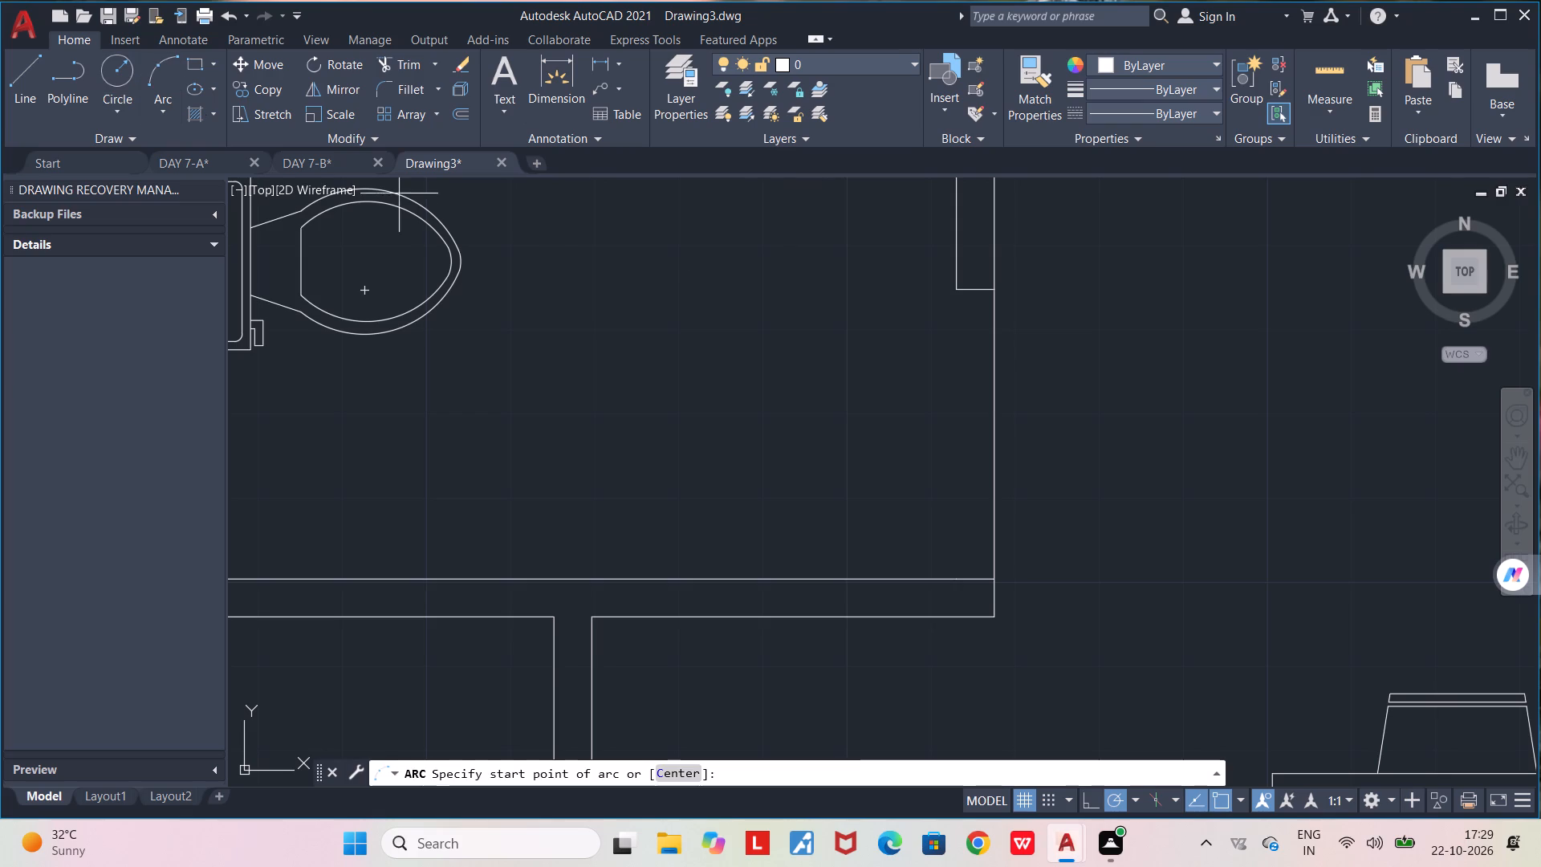
pyautogui.click(959, 287)
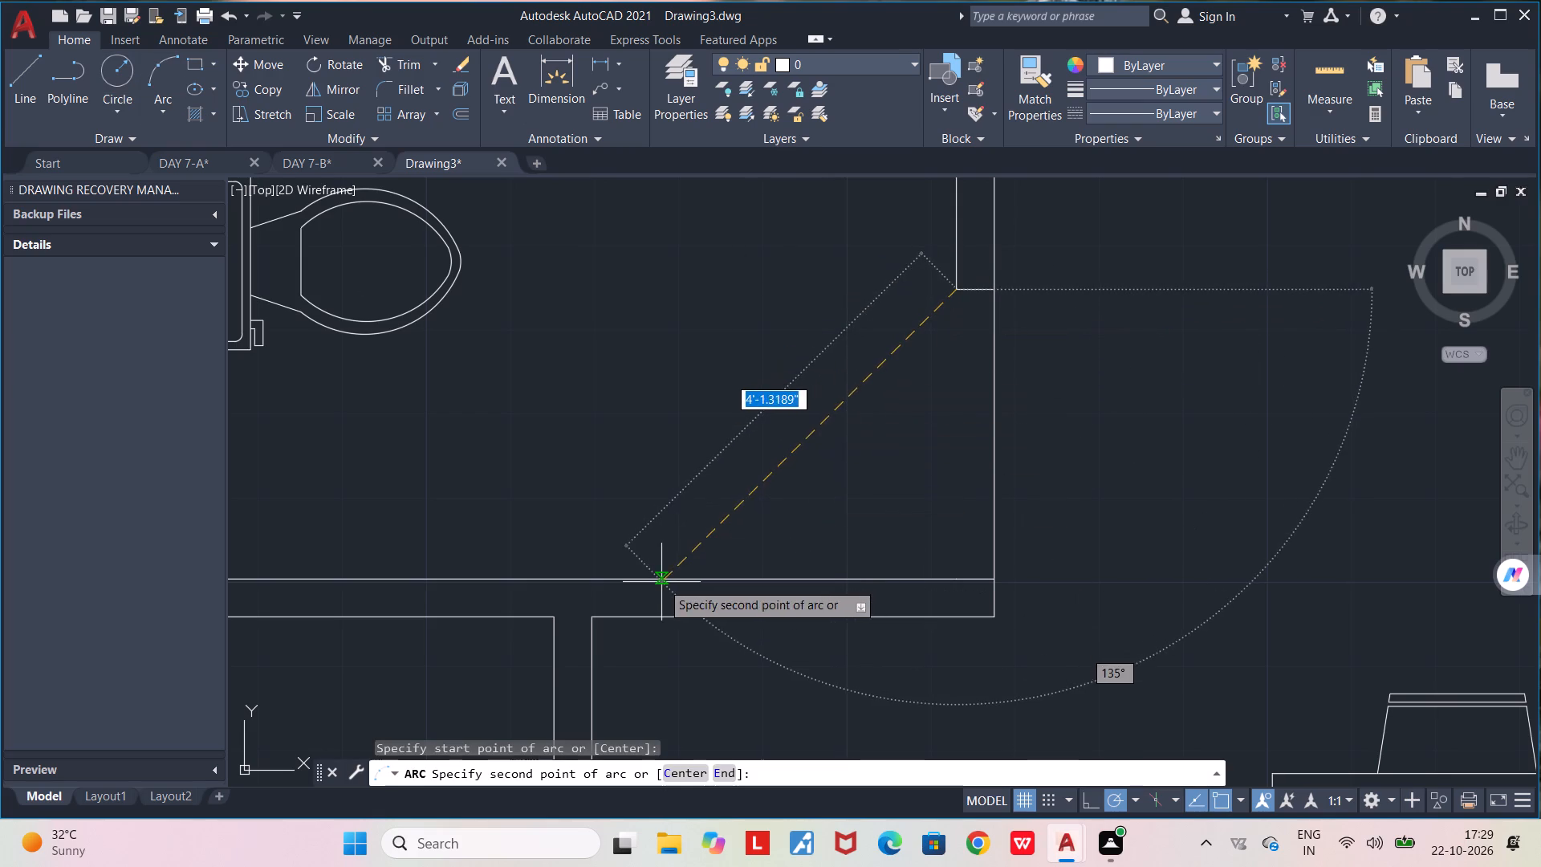
pyautogui.click(661, 582)
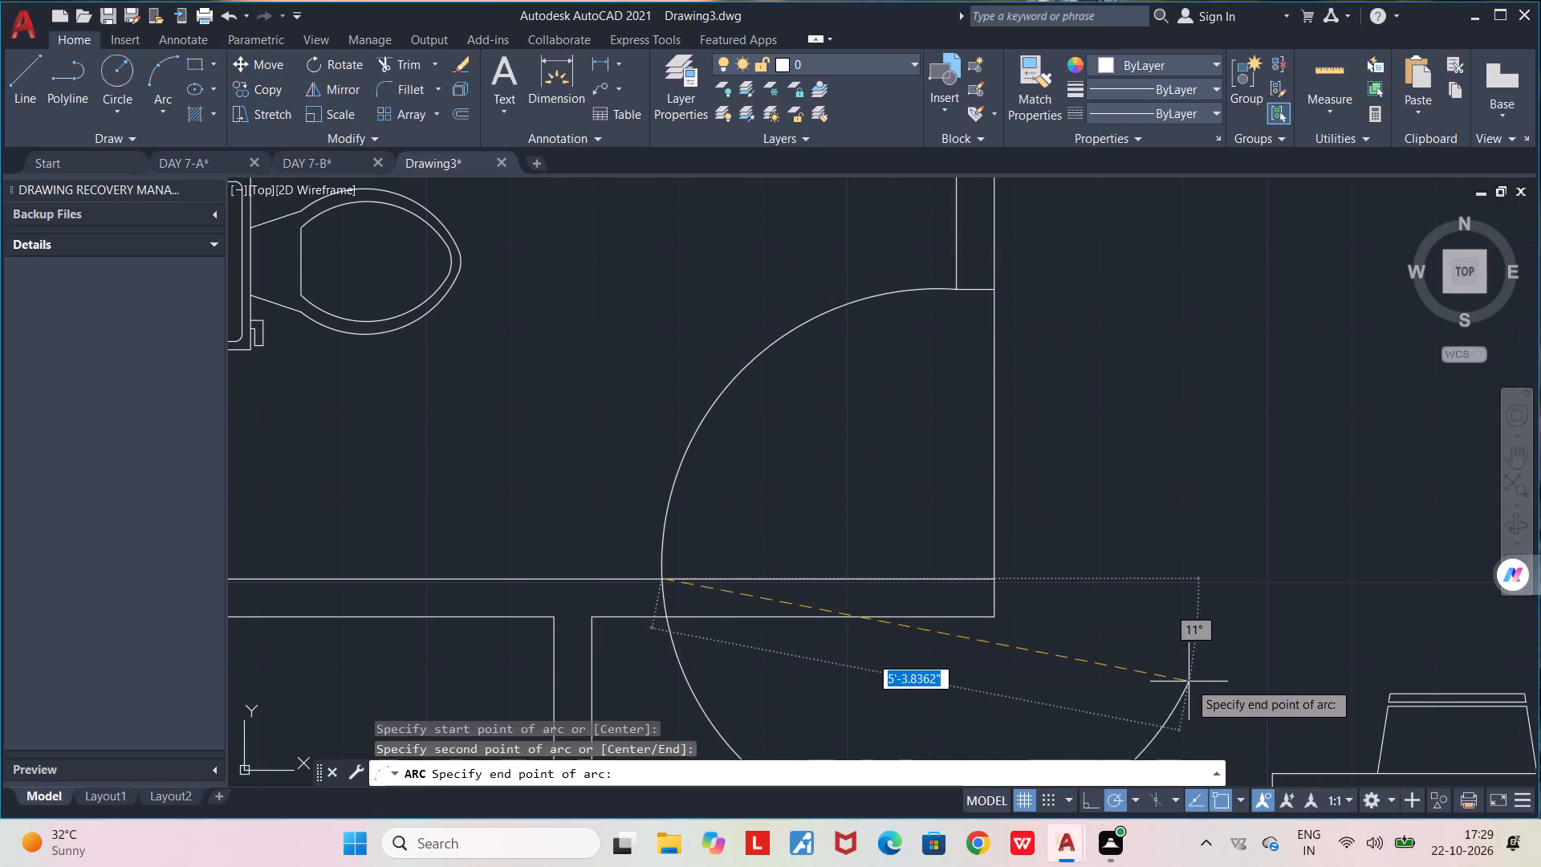
pyautogui.moveTo(1185, 678); pyautogui.dragTo(1178, 570, button='middle')
pyautogui.click(1153, 621)
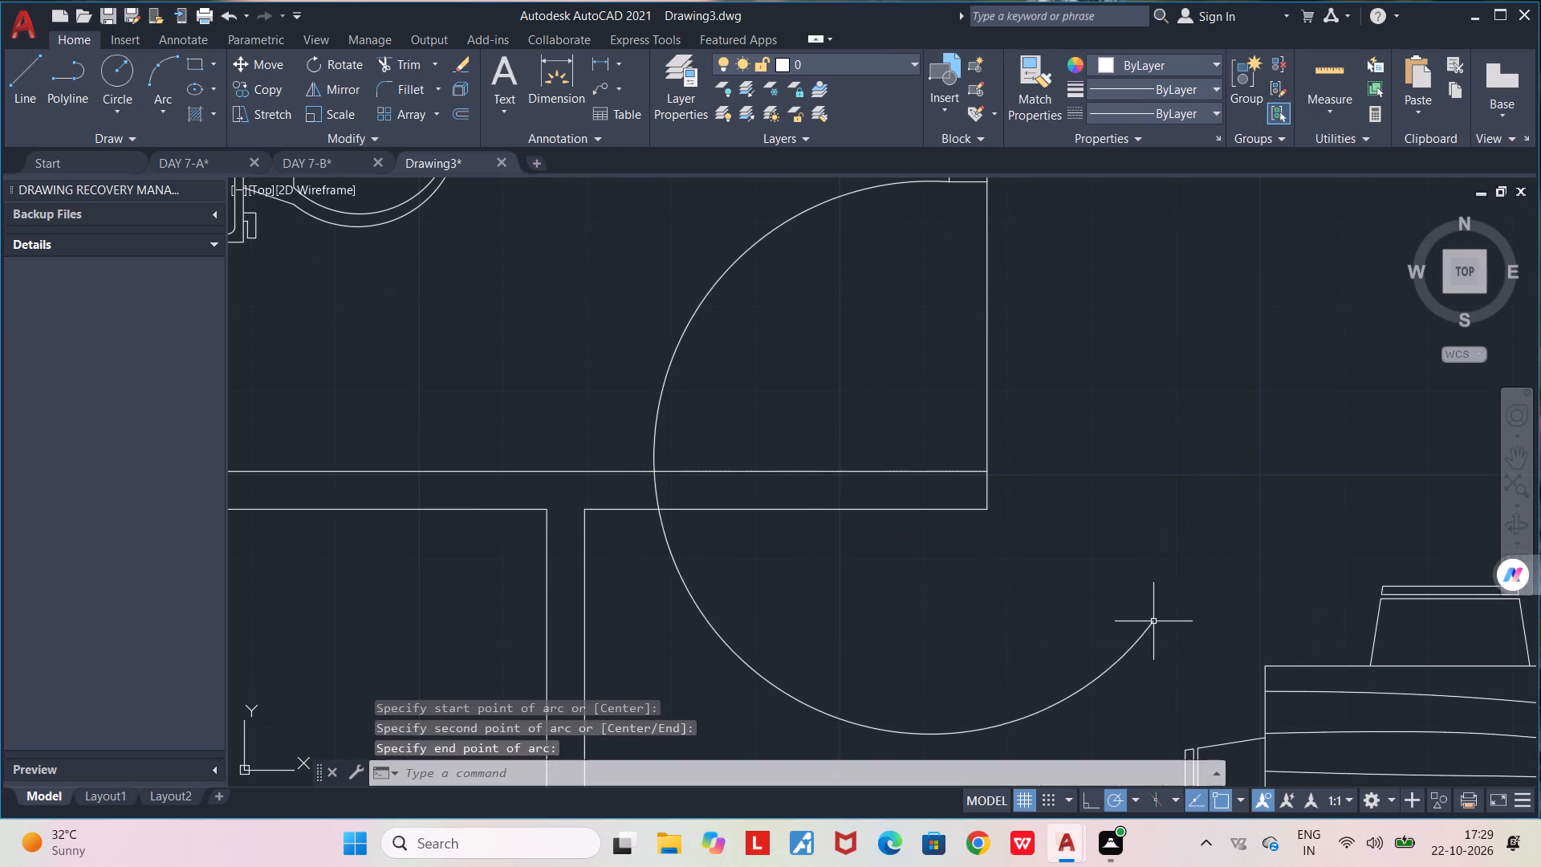
# Trim the toilet door arc where it runs across and below the room's bottom wall, leaving only the swing inside the room.
pyautogui.moveTo(1152, 444); pyautogui.dragTo(1105, 445, button='middle')
pyautogui.press('t')
pyautogui.press('r')
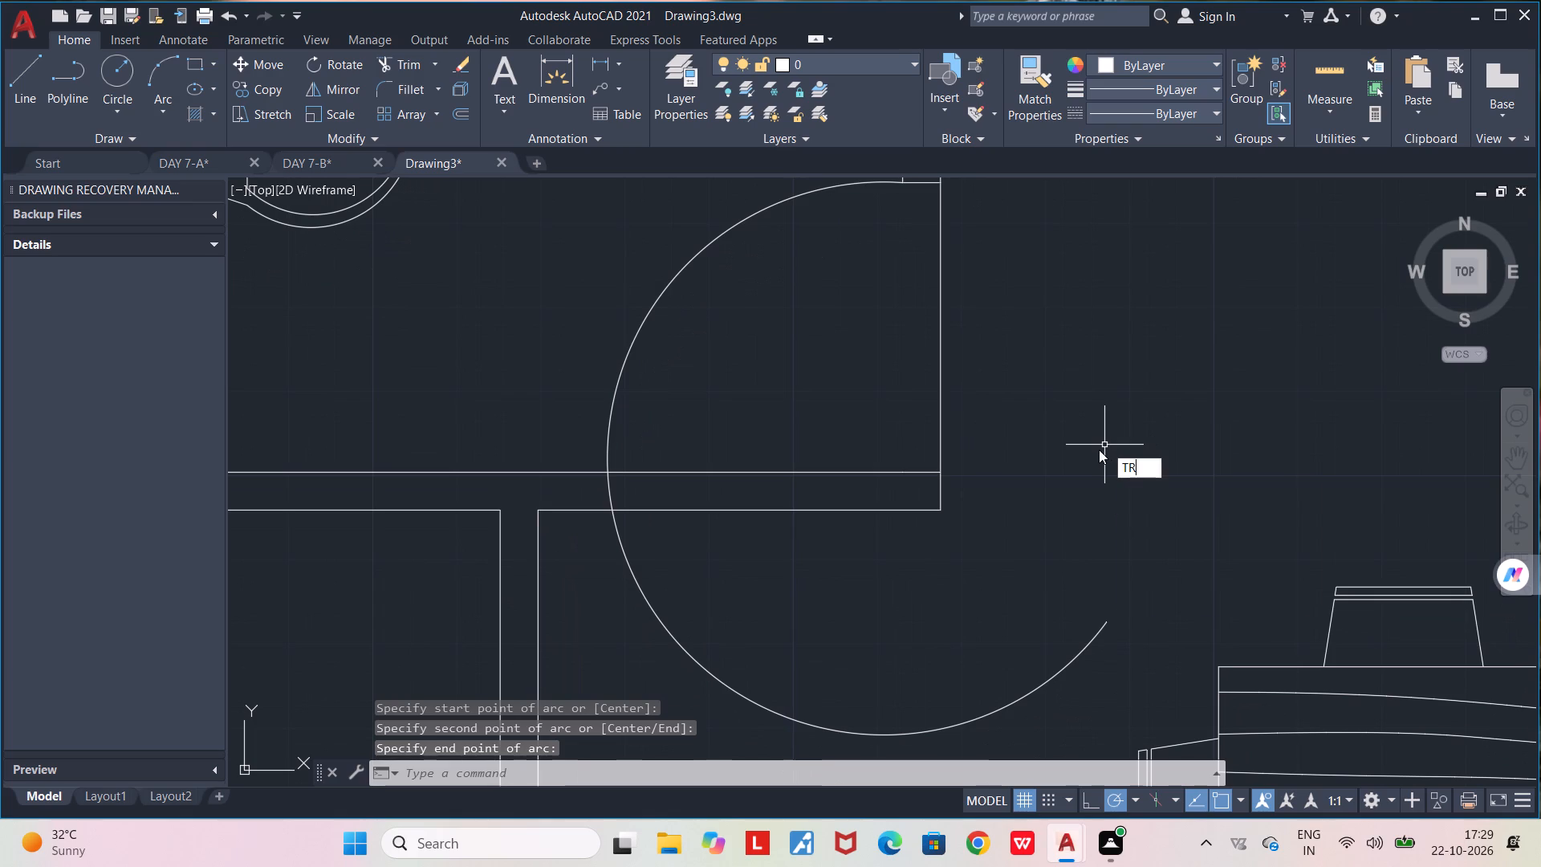
pyautogui.press('Return')
pyautogui.click(1071, 663)
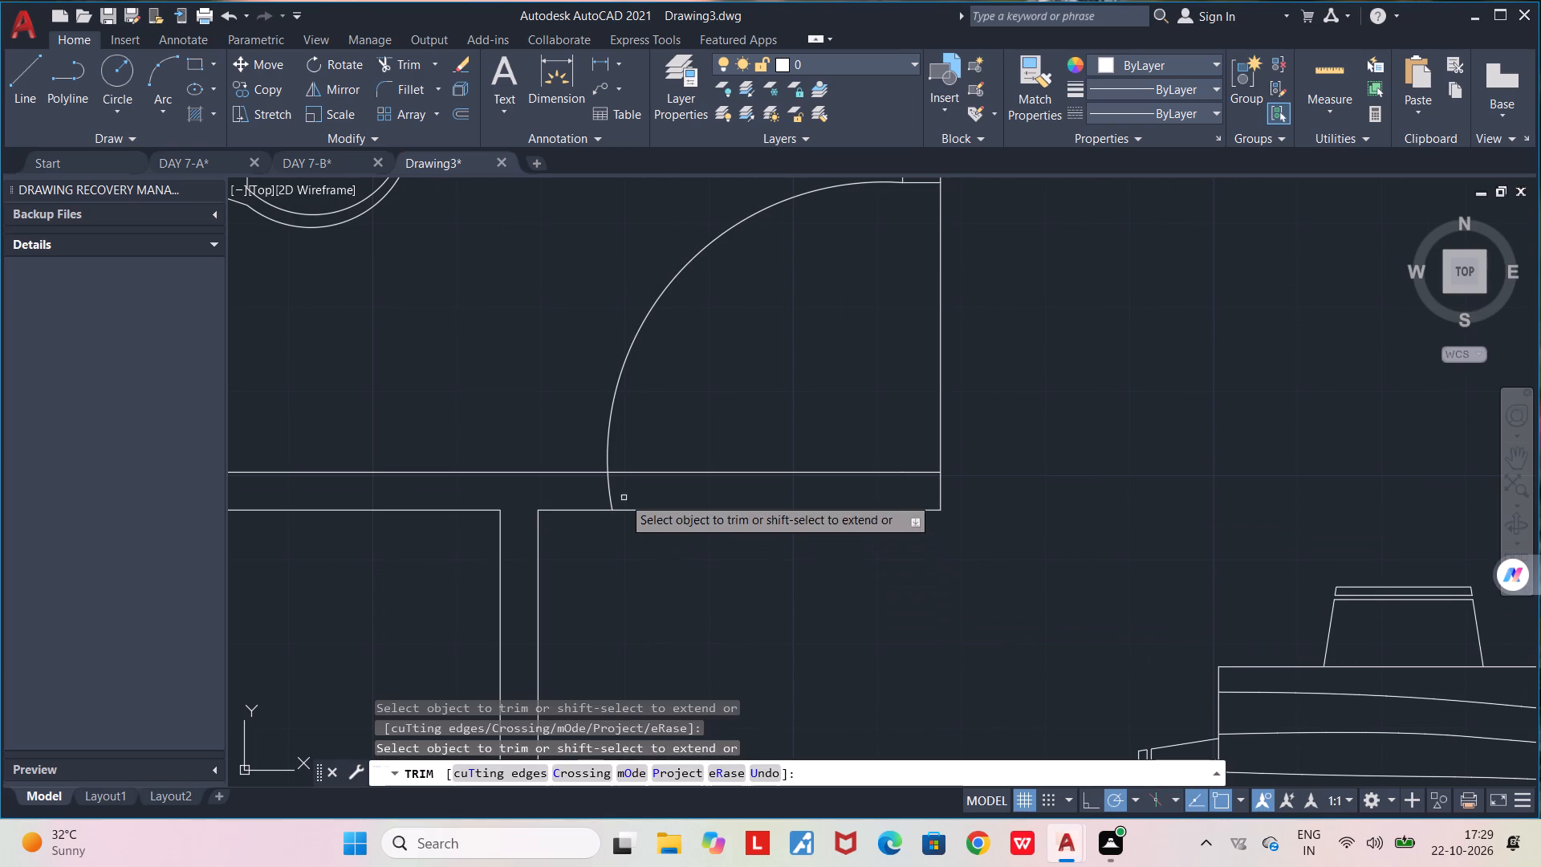
pyautogui.click(610, 486)
pyautogui.moveTo(697, 617); pyautogui.dragTo(692, 576, button='middle')
pyautogui.scroll(-3, 692, 576)
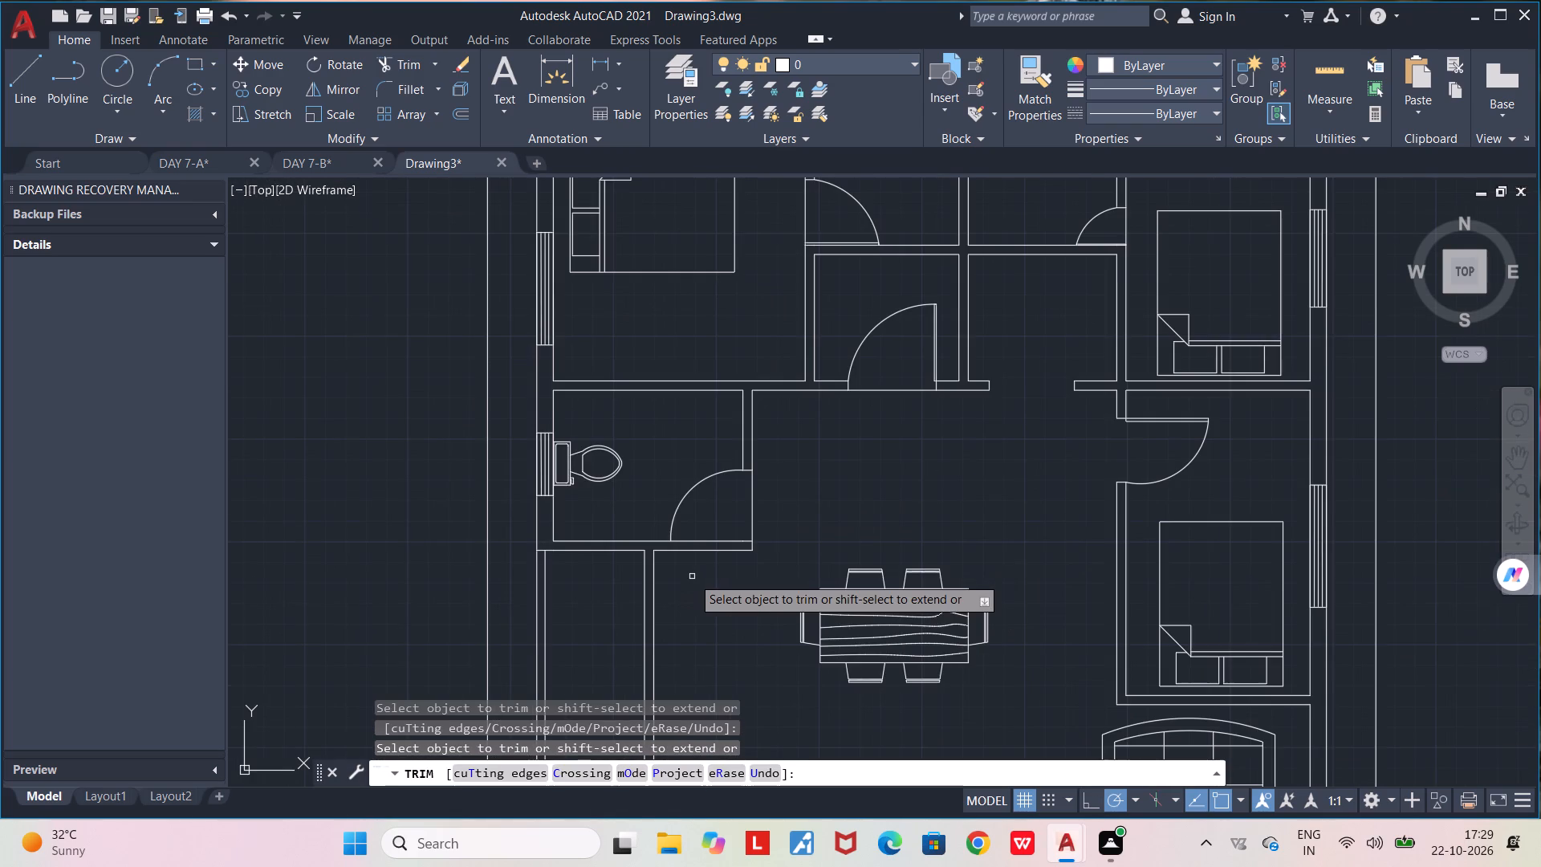
pyautogui.press('space')
# Draw a vertical line about 6'-4" long across the front strip, from the house's front wall to the boundary wall below the lower-left room.
pyautogui.scroll(-2, 692, 576)
pyautogui.moveTo(699, 635); pyautogui.dragTo(708, 496, button='middle')
pyautogui.scroll(1, 708, 496)
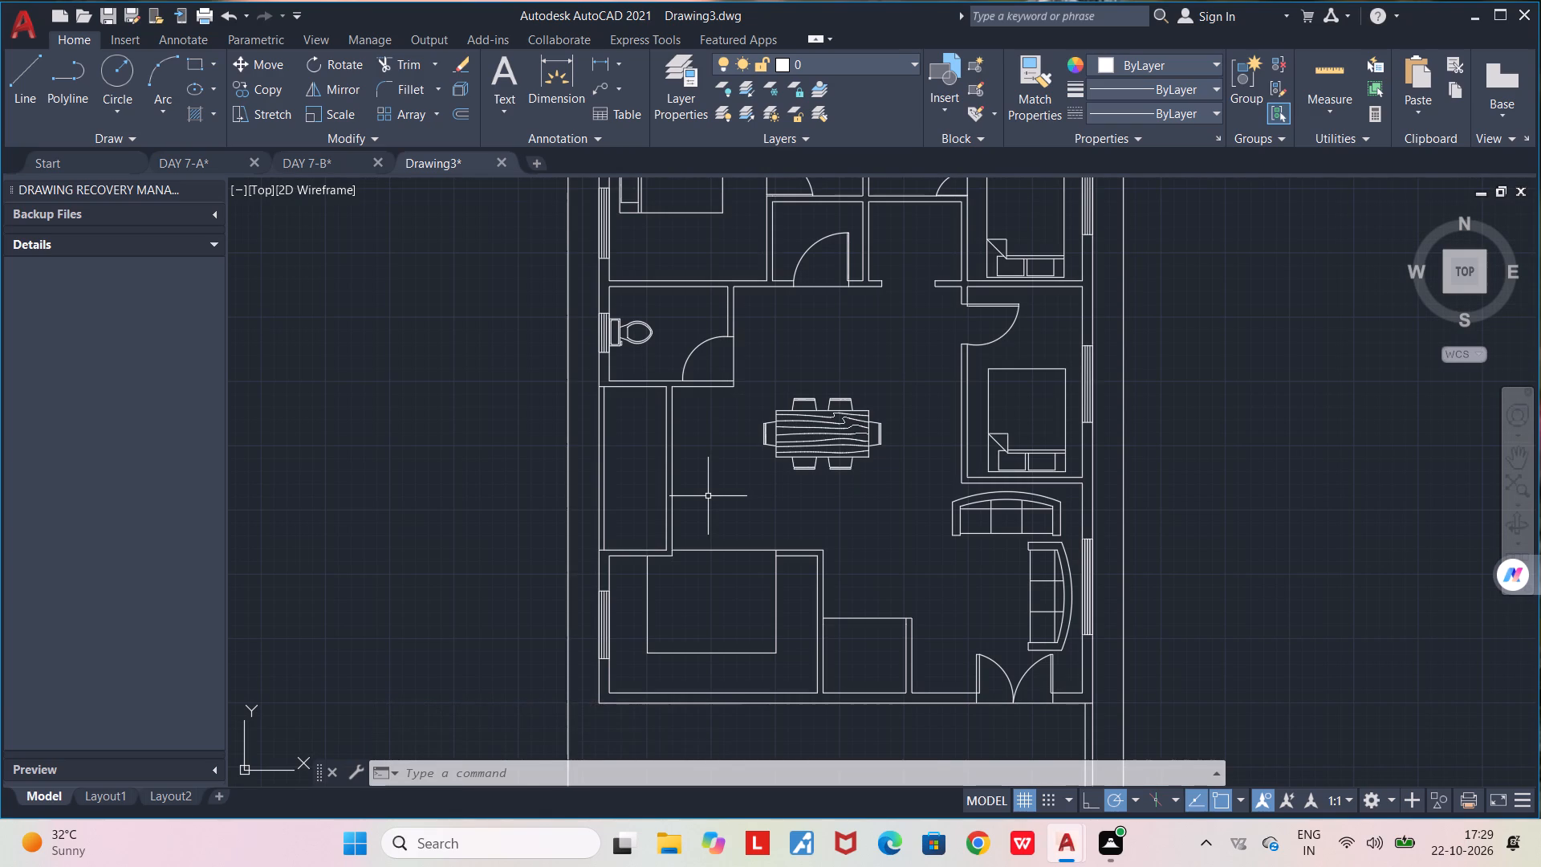
pyautogui.scroll(2, 956, 674)
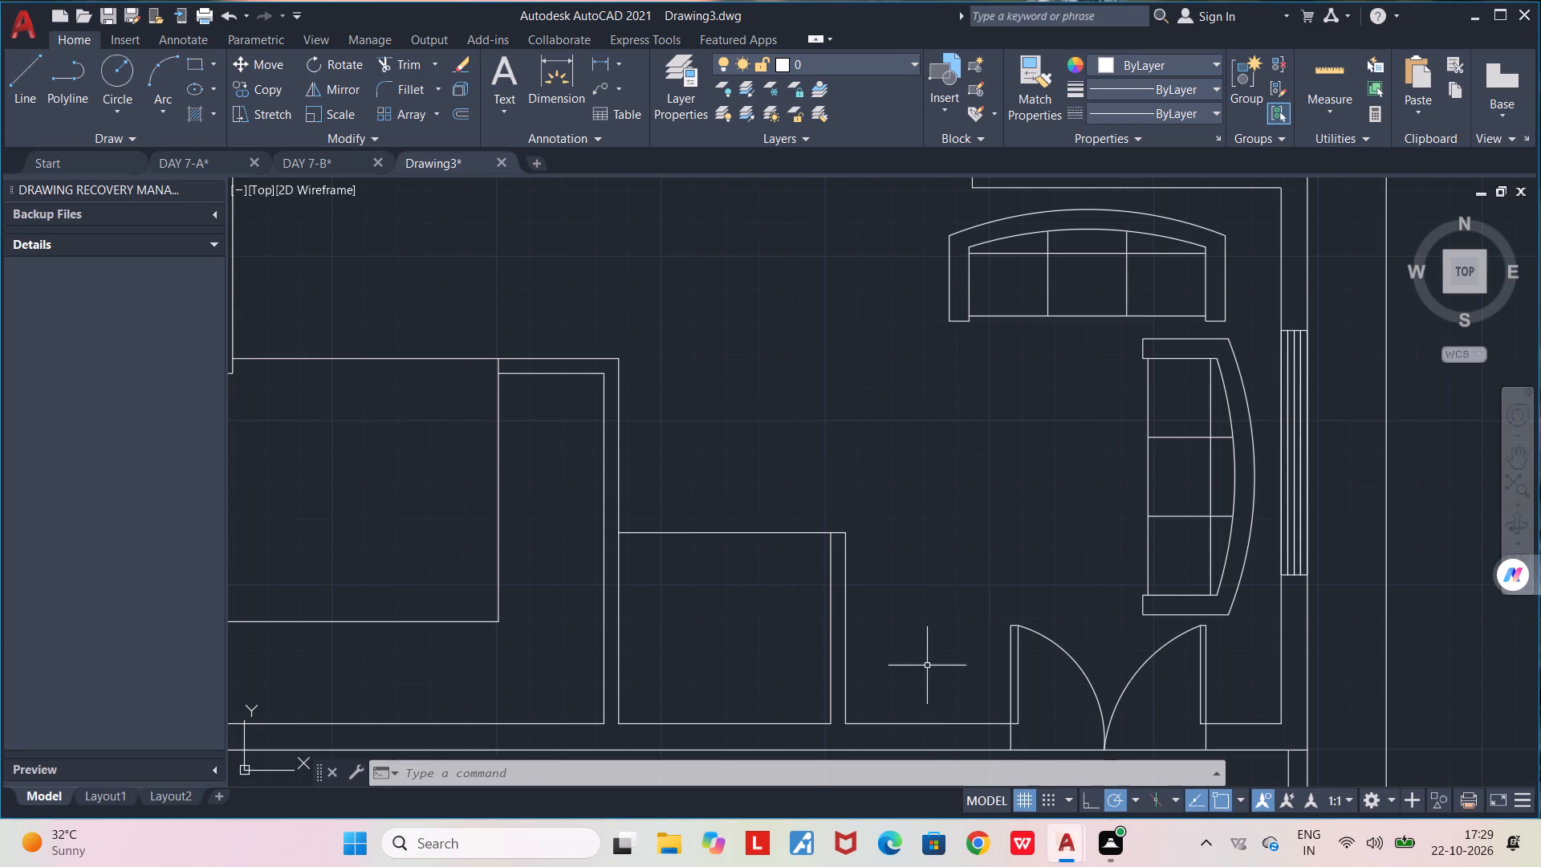
pyautogui.moveTo(916, 657); pyautogui.dragTo(880, 360, button='middle')
pyautogui.scroll(-2, 880, 360)
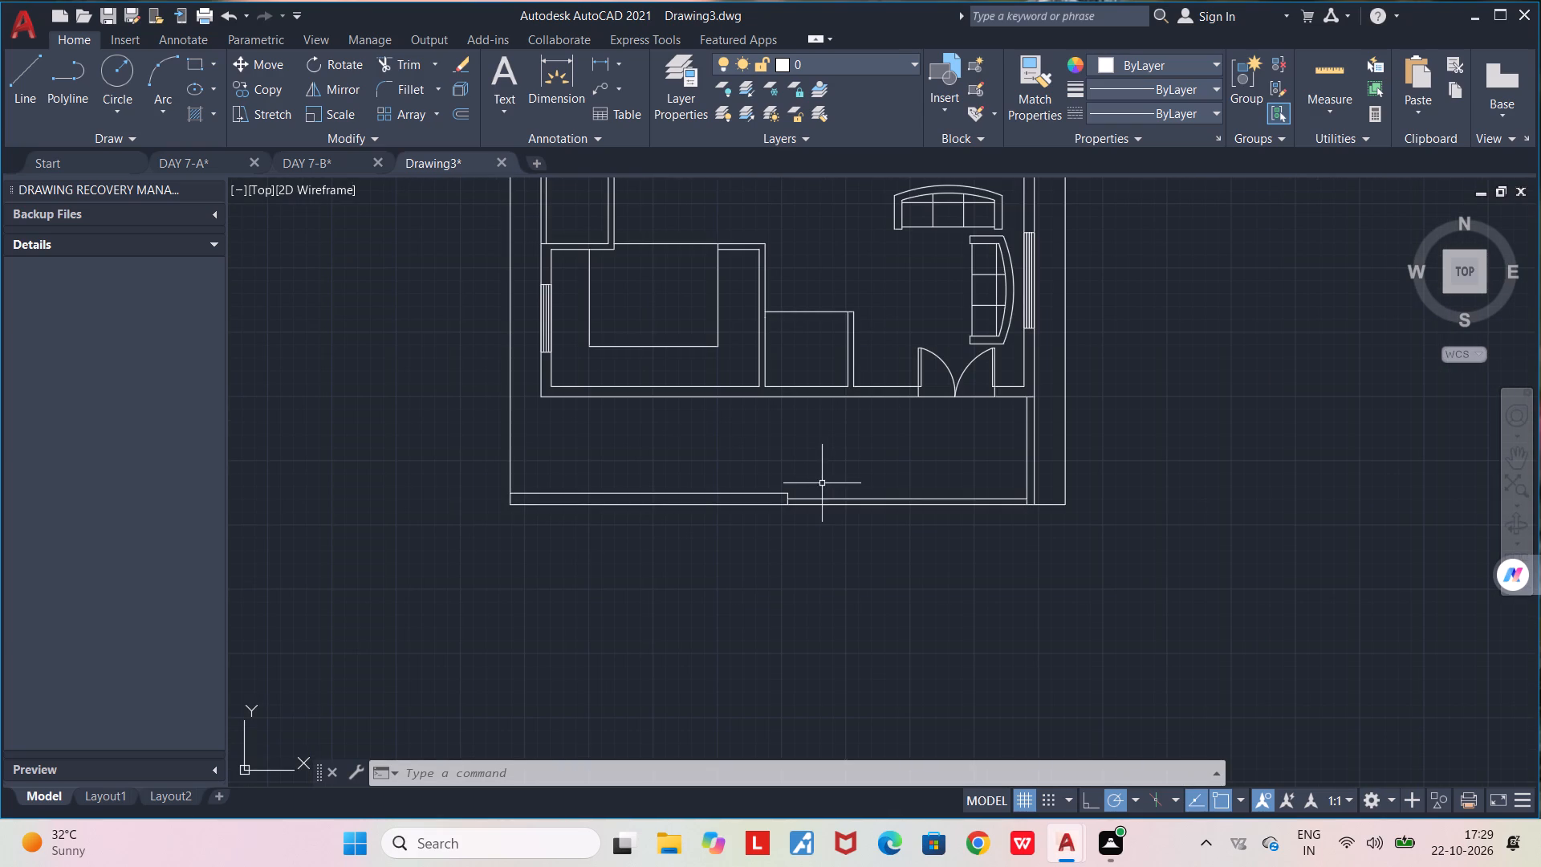
pyautogui.scroll(1, 572, 470)
pyautogui.press('l')
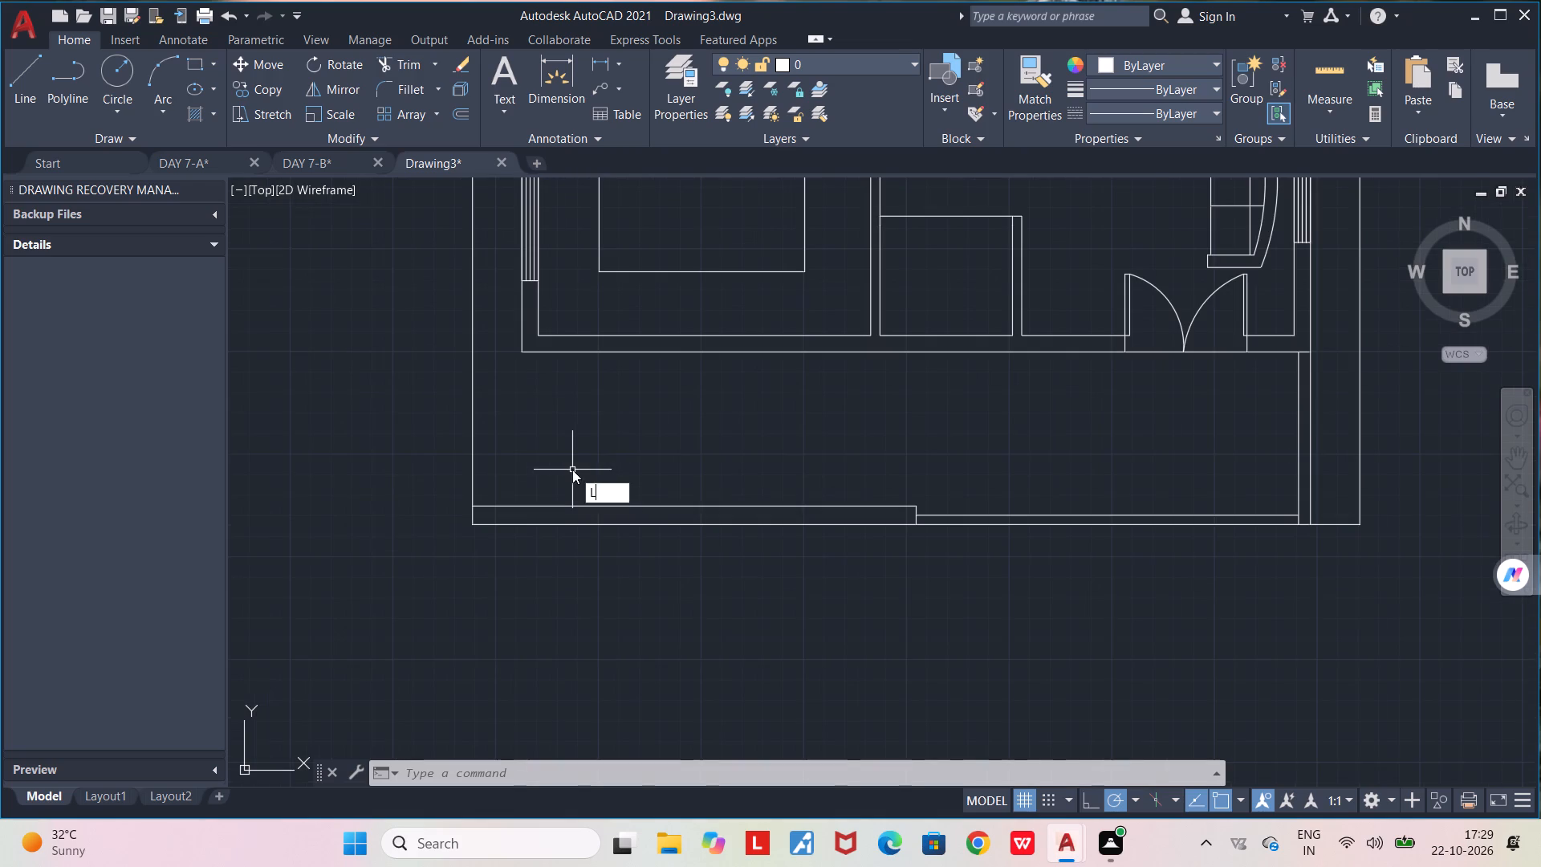
pyautogui.press('Return')
pyautogui.click(586, 356)
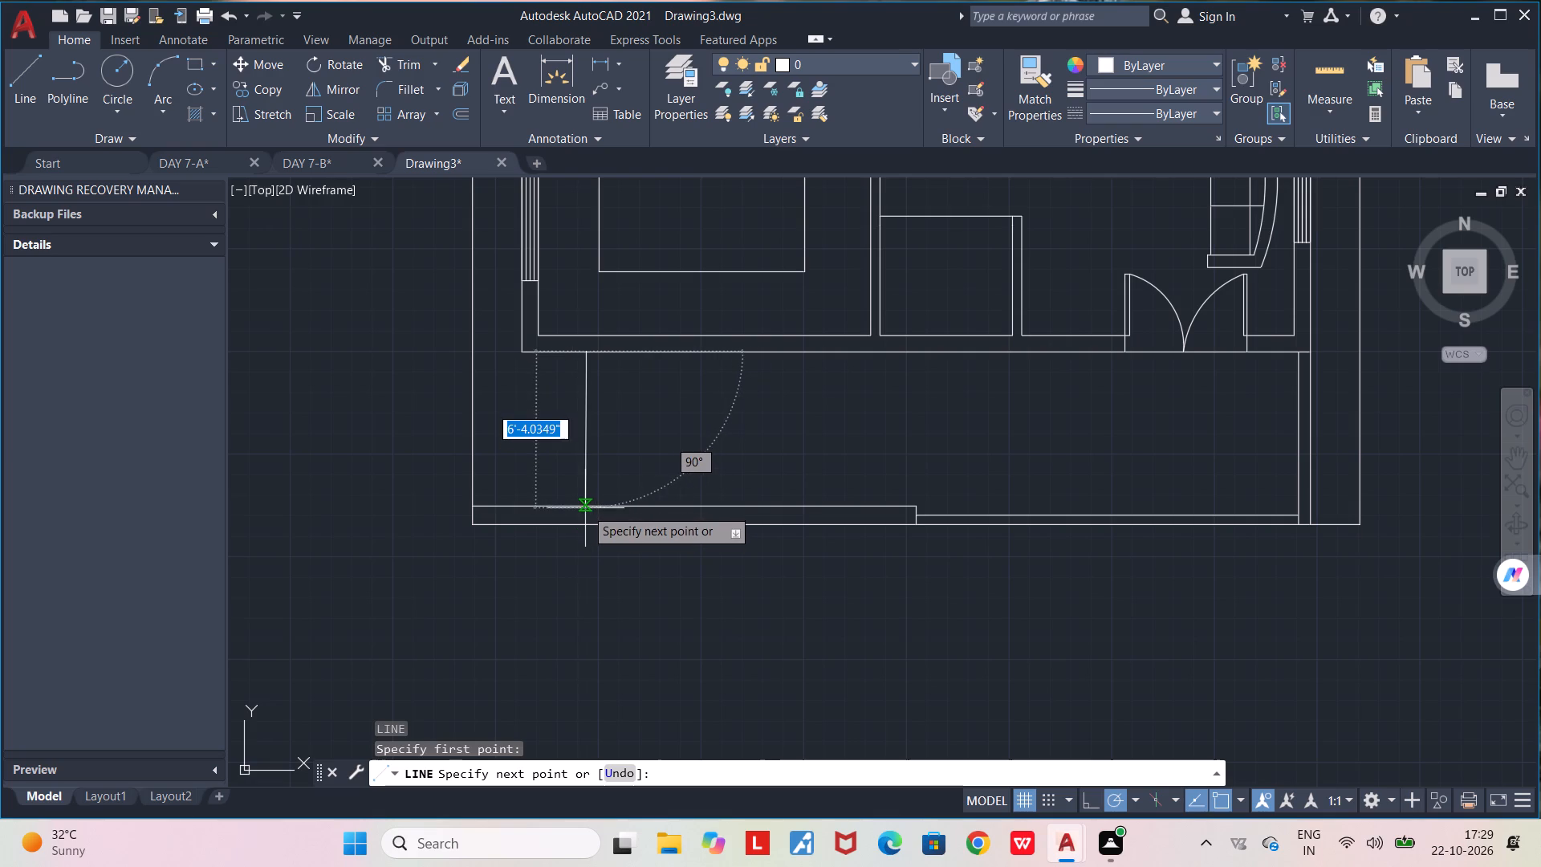
pyautogui.click(585, 508)
pyautogui.press('space')
# Draw a second vertical line from the boundary wall, just beside its step in thickness, up past the house's front wall.
pyautogui.moveTo(851, 432); pyautogui.dragTo(800, 492, button='middle')
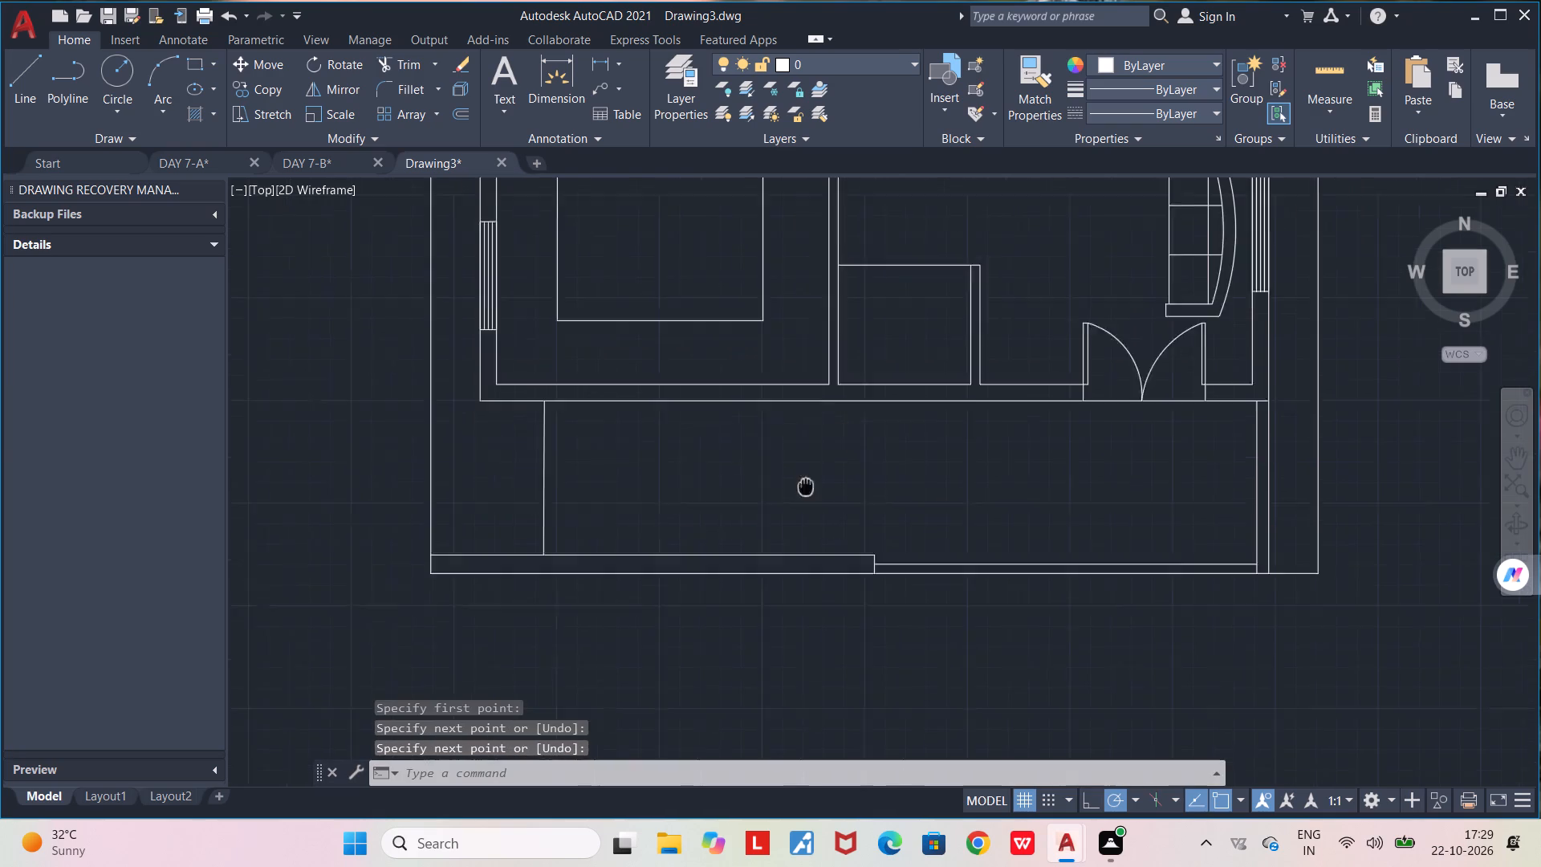
pyautogui.moveTo(800, 492); pyautogui.dragTo(755, 534, button='middle')
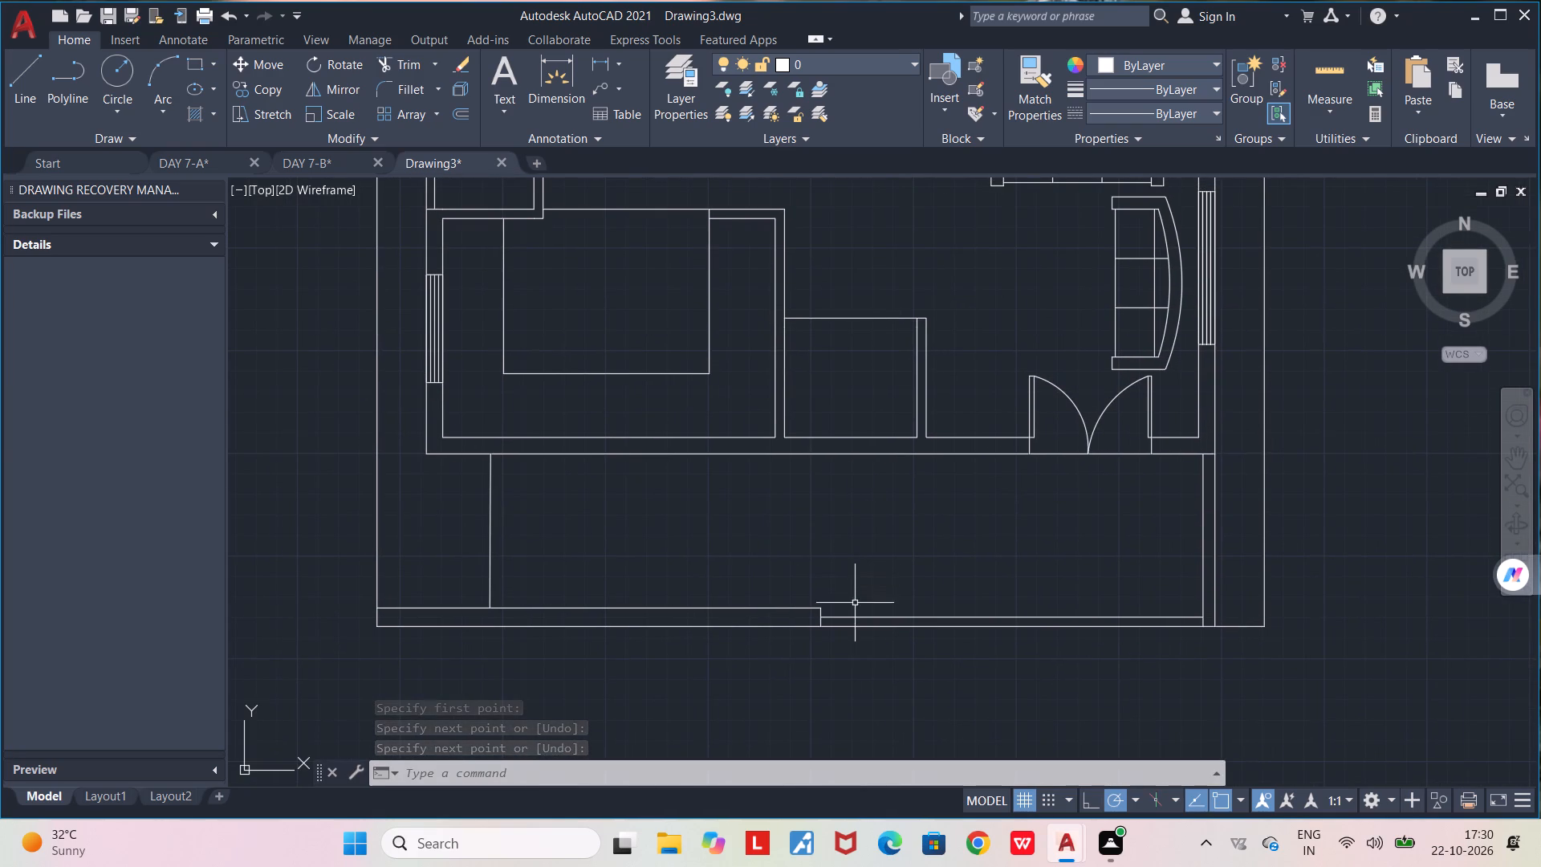
pyautogui.press('l')
pyautogui.press('Return')
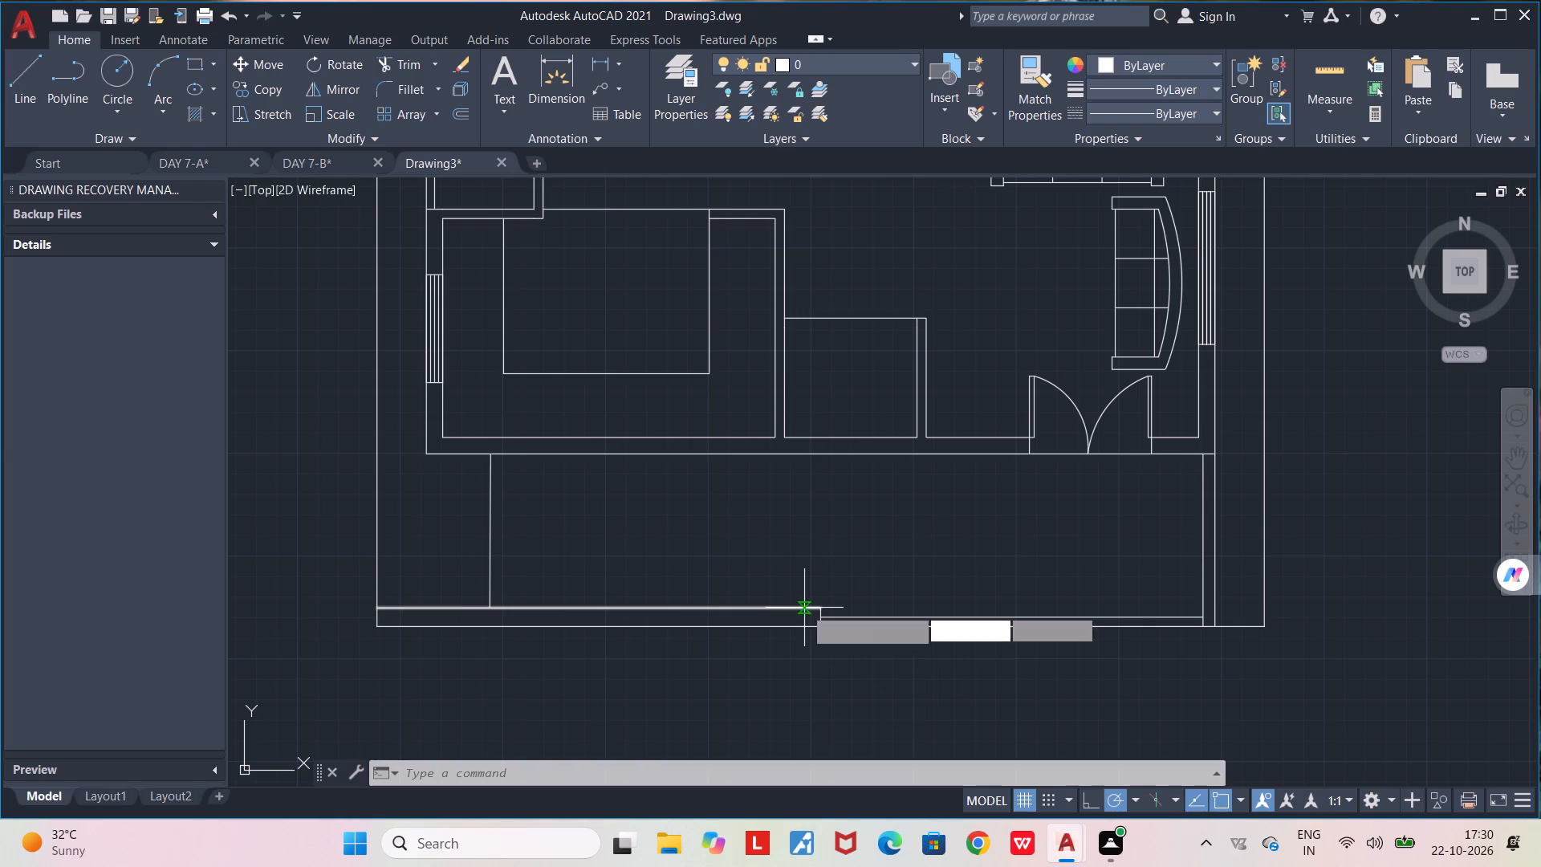
pyautogui.scroll(3, 804, 608)
pyautogui.click(840, 614)
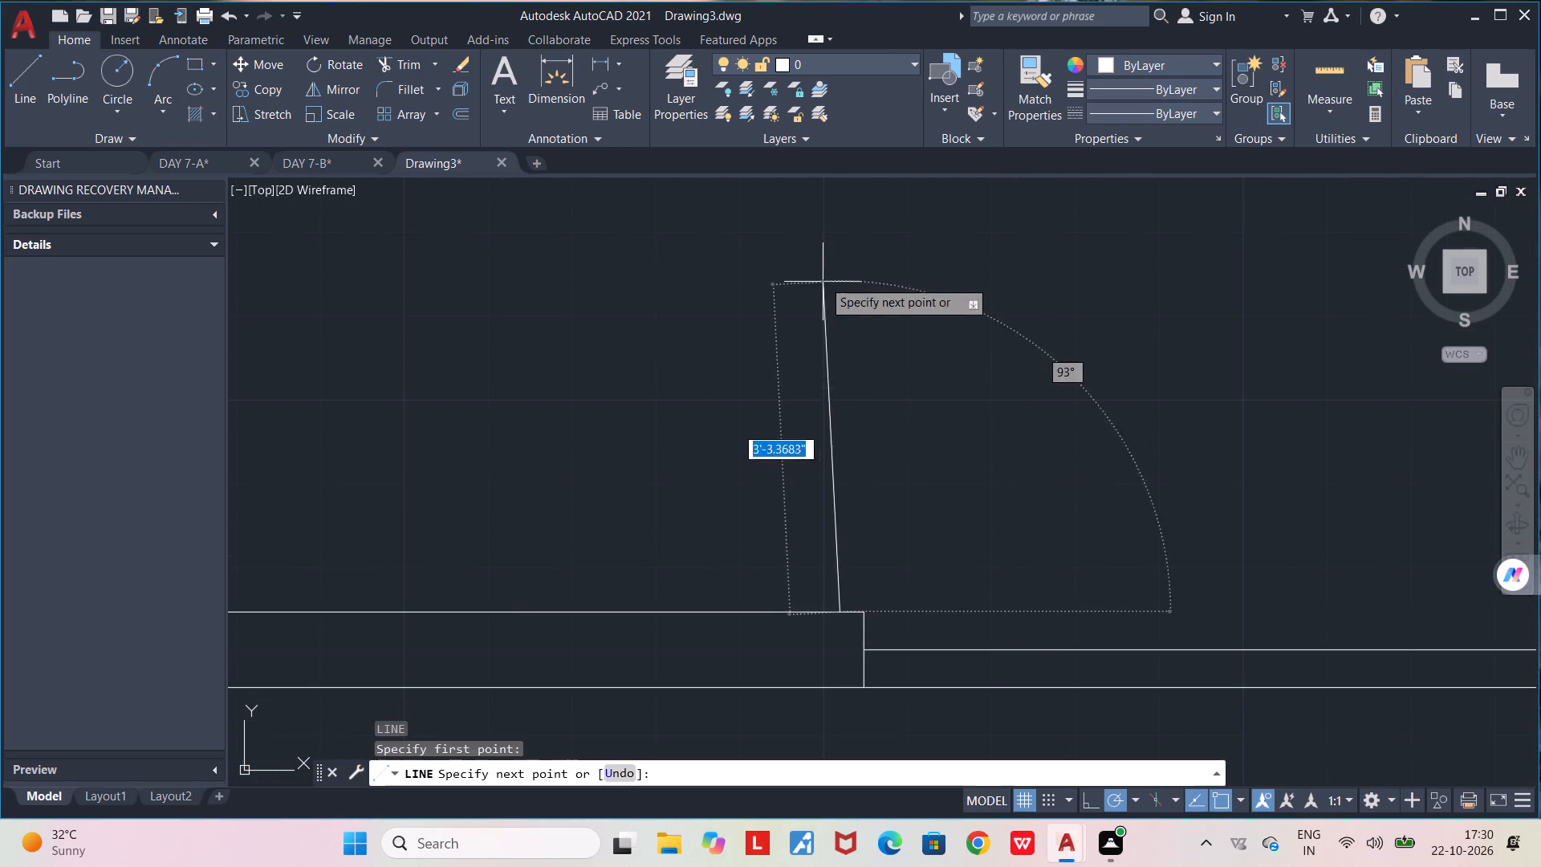
pyautogui.moveTo(817, 256); pyautogui.dragTo(799, 586, button='middle')
pyautogui.scroll(-3, 799, 586)
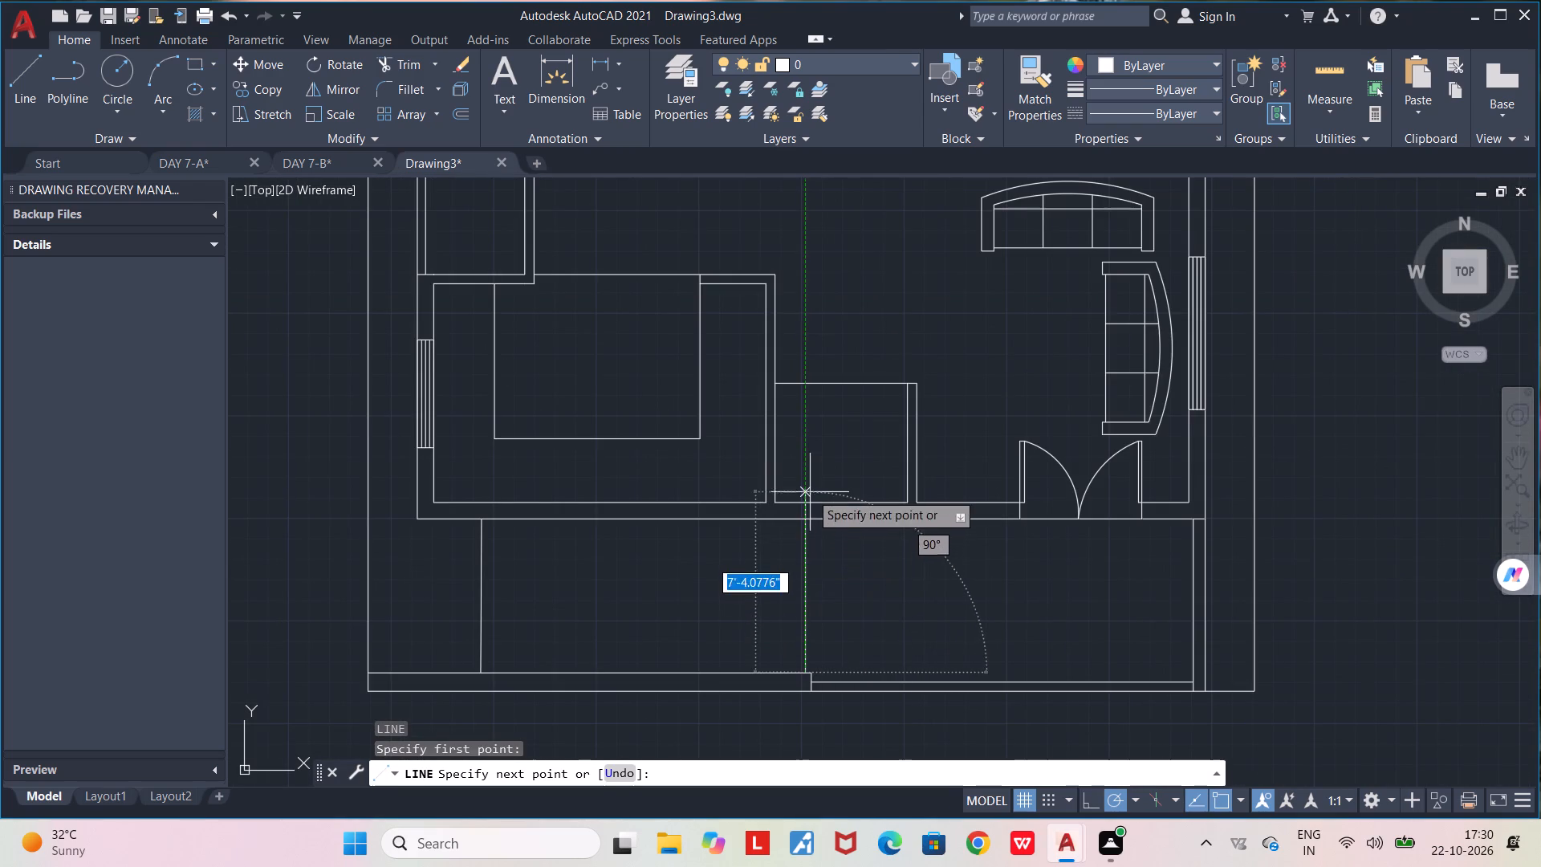
pyautogui.click(810, 475)
pyautogui.press('space')
# Trim the second vertical line's excess above the outer face of the house's front wall.
pyautogui.write('TR')
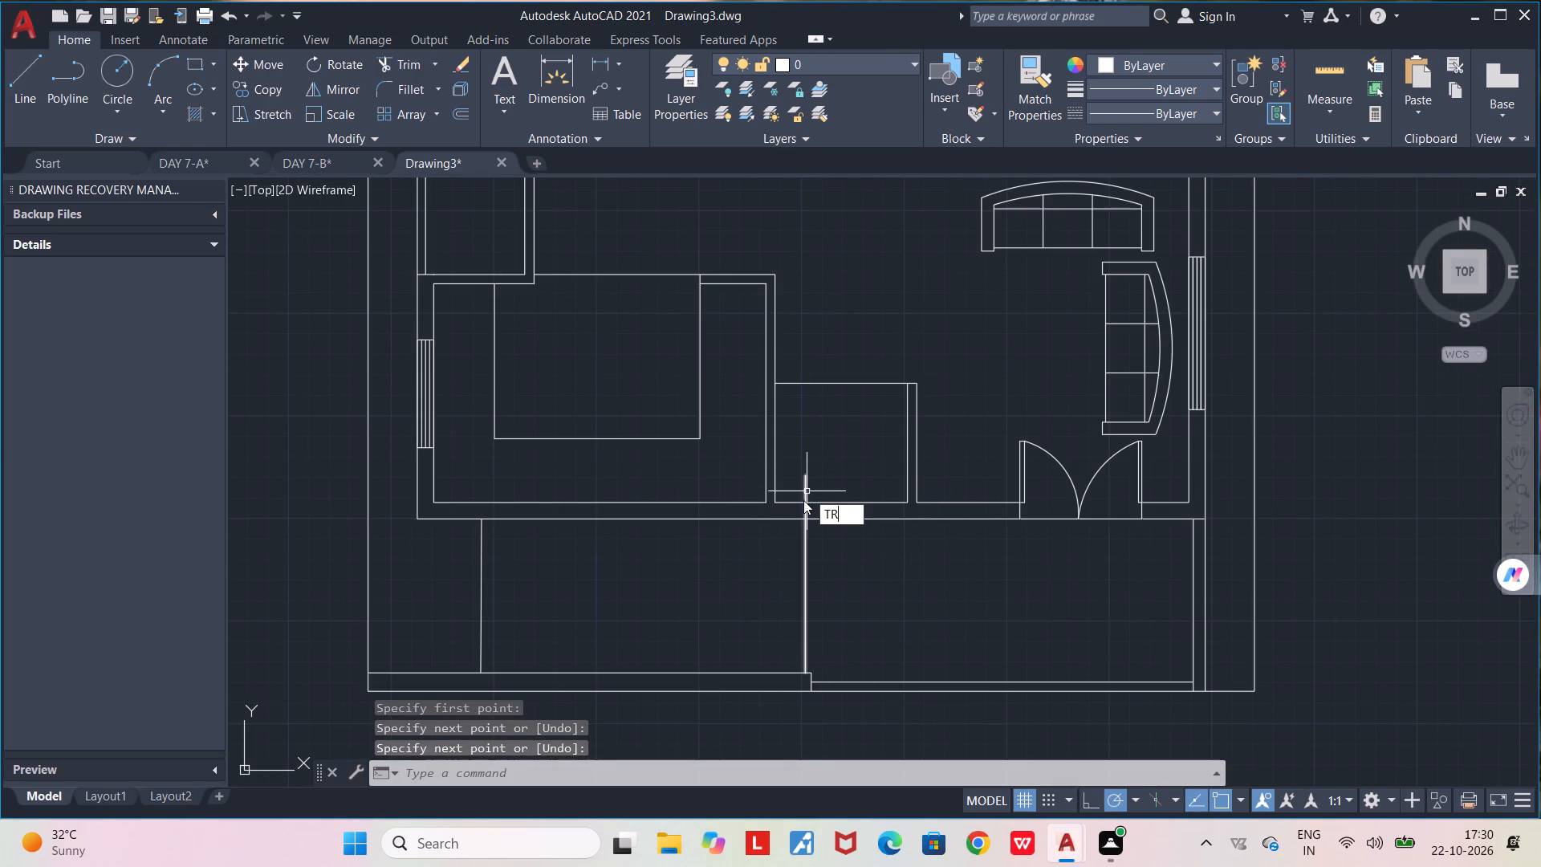
pyautogui.press('Return')
pyautogui.scroll(2, 803, 500)
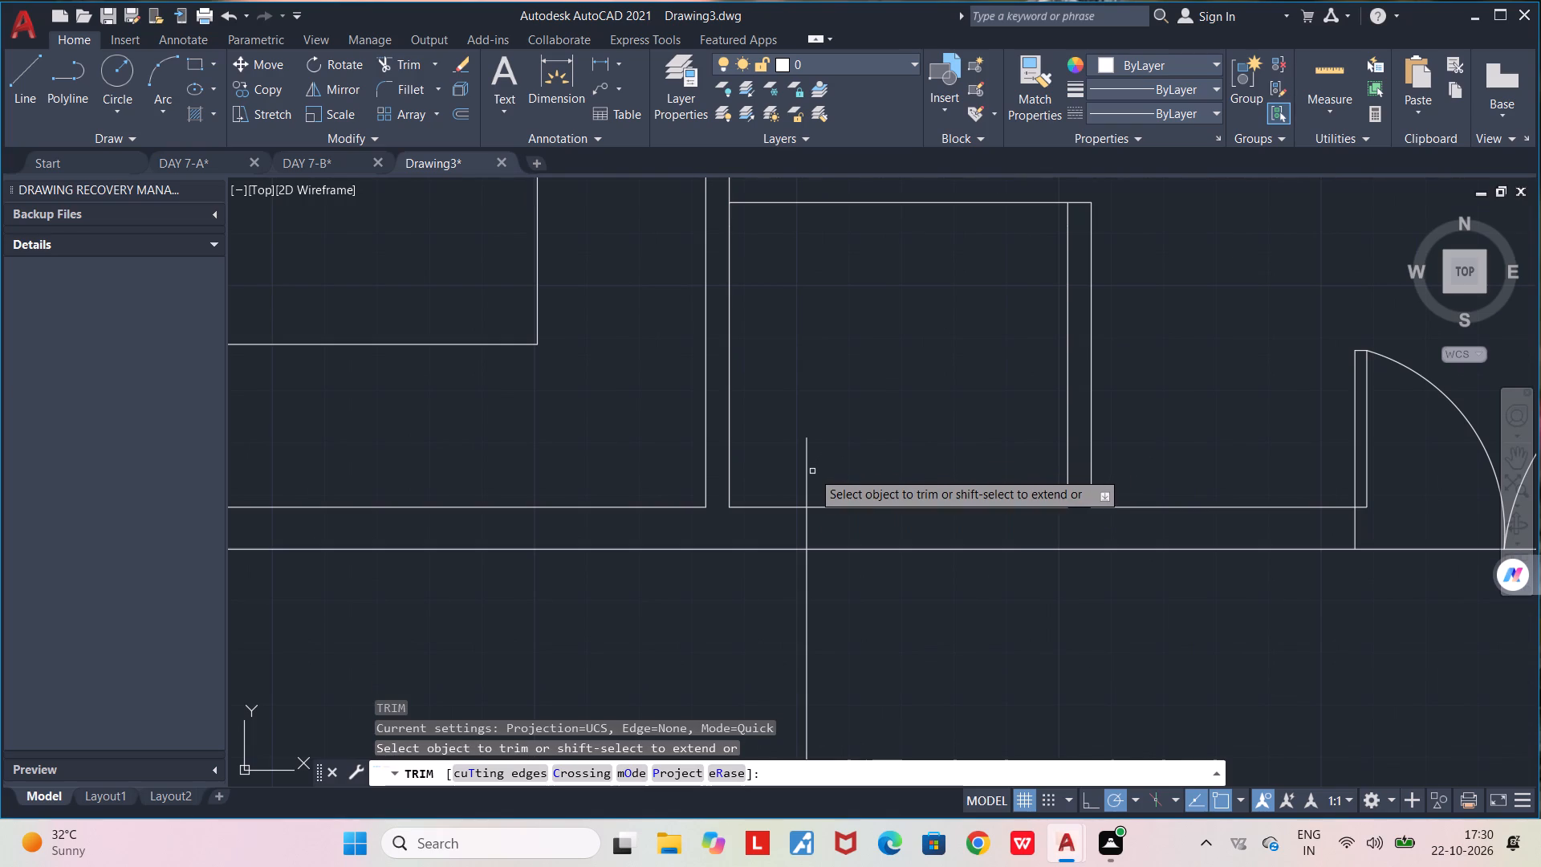
pyautogui.click(807, 472)
pyautogui.click(807, 529)
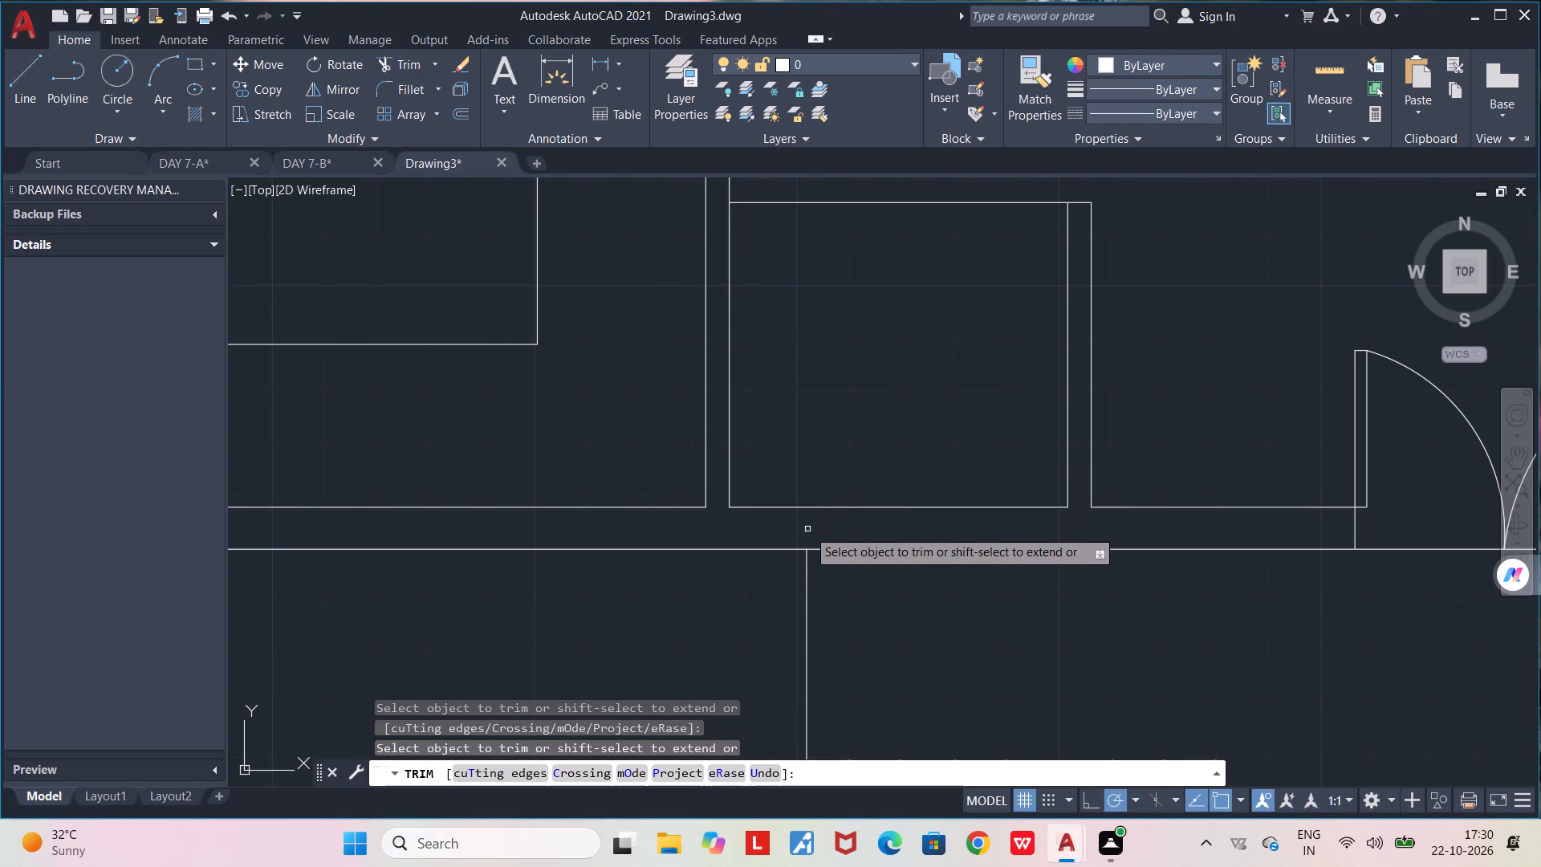
pyautogui.moveTo(838, 678); pyautogui.dragTo(921, 372, button='middle')
pyautogui.scroll(-2, 921, 372)
pyautogui.moveTo(745, 427); pyautogui.dragTo(765, 454, button='middle')
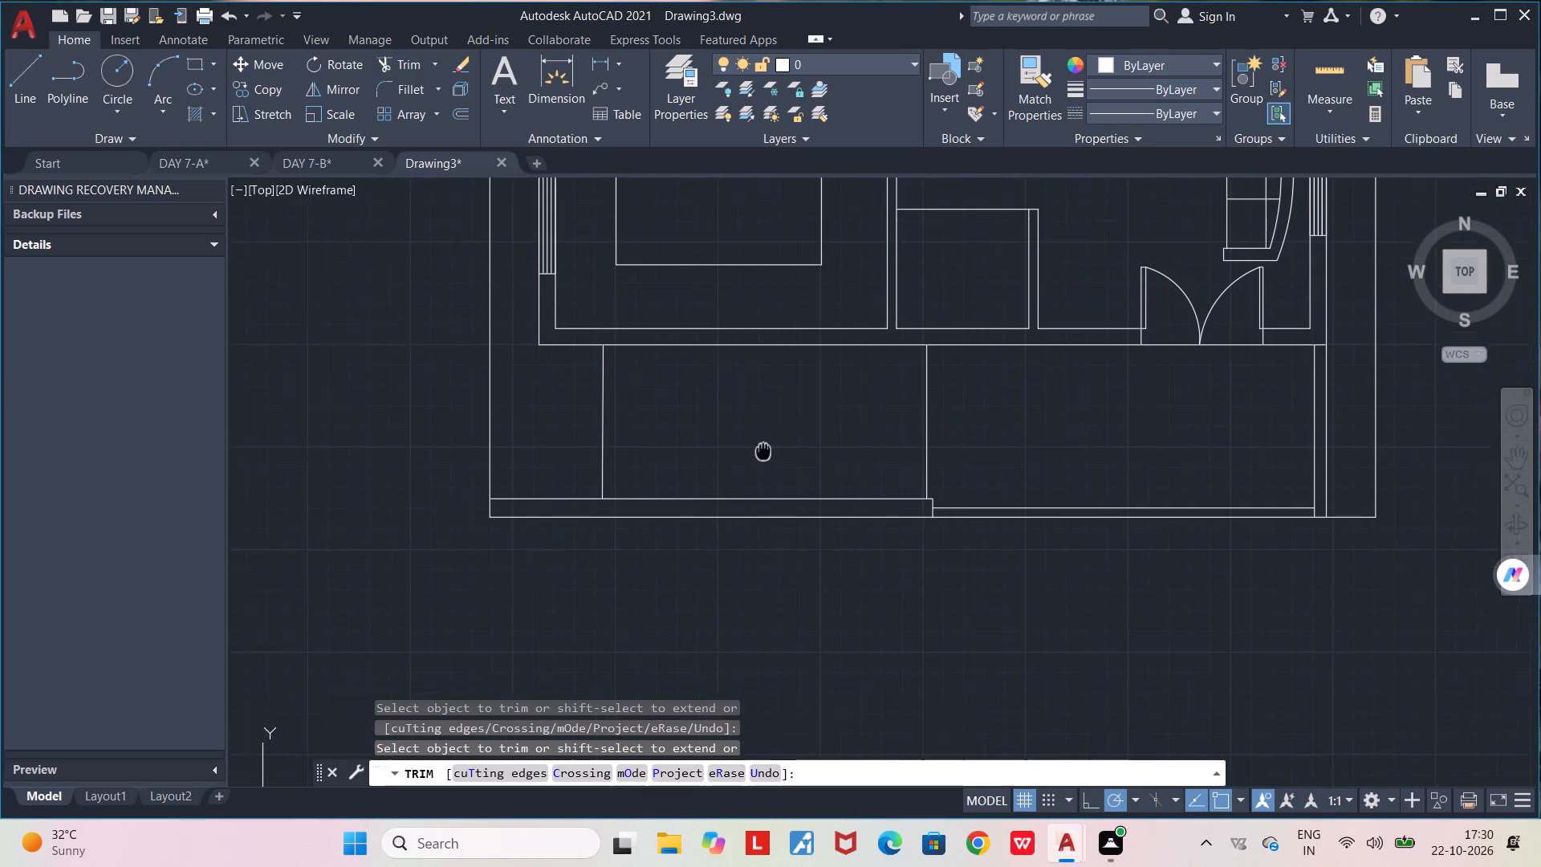
pyautogui.moveTo(765, 454); pyautogui.dragTo(766, 480, button='middle')
pyautogui.press('space')
# Draw a horizontal line between the midpoints of the two vertical lines, halving the front strip area.
pyautogui.press('l')
pyautogui.press('Return')
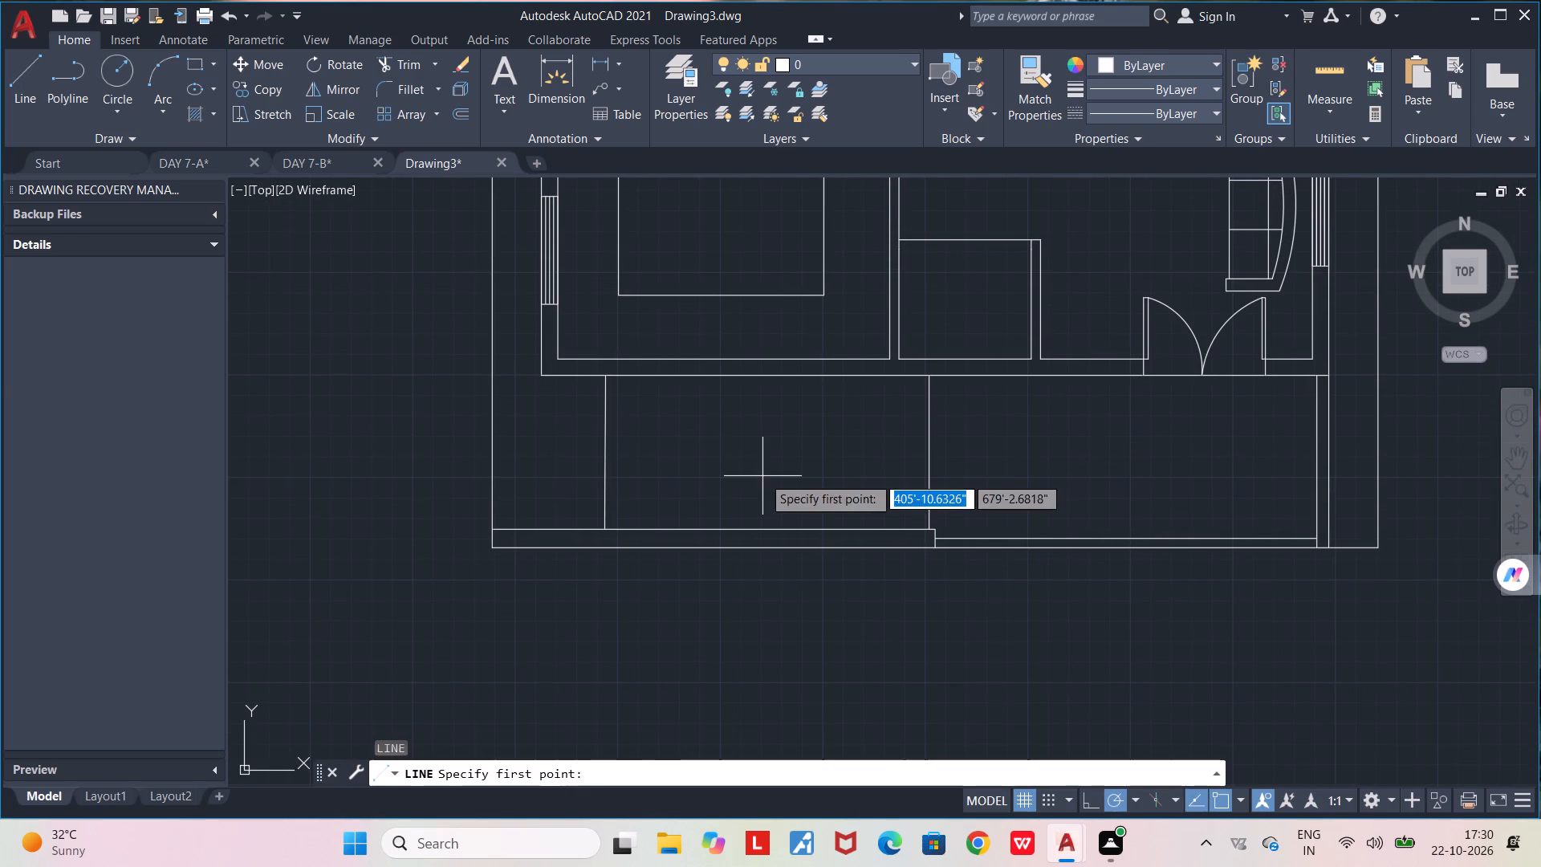
pyautogui.click(606, 444)
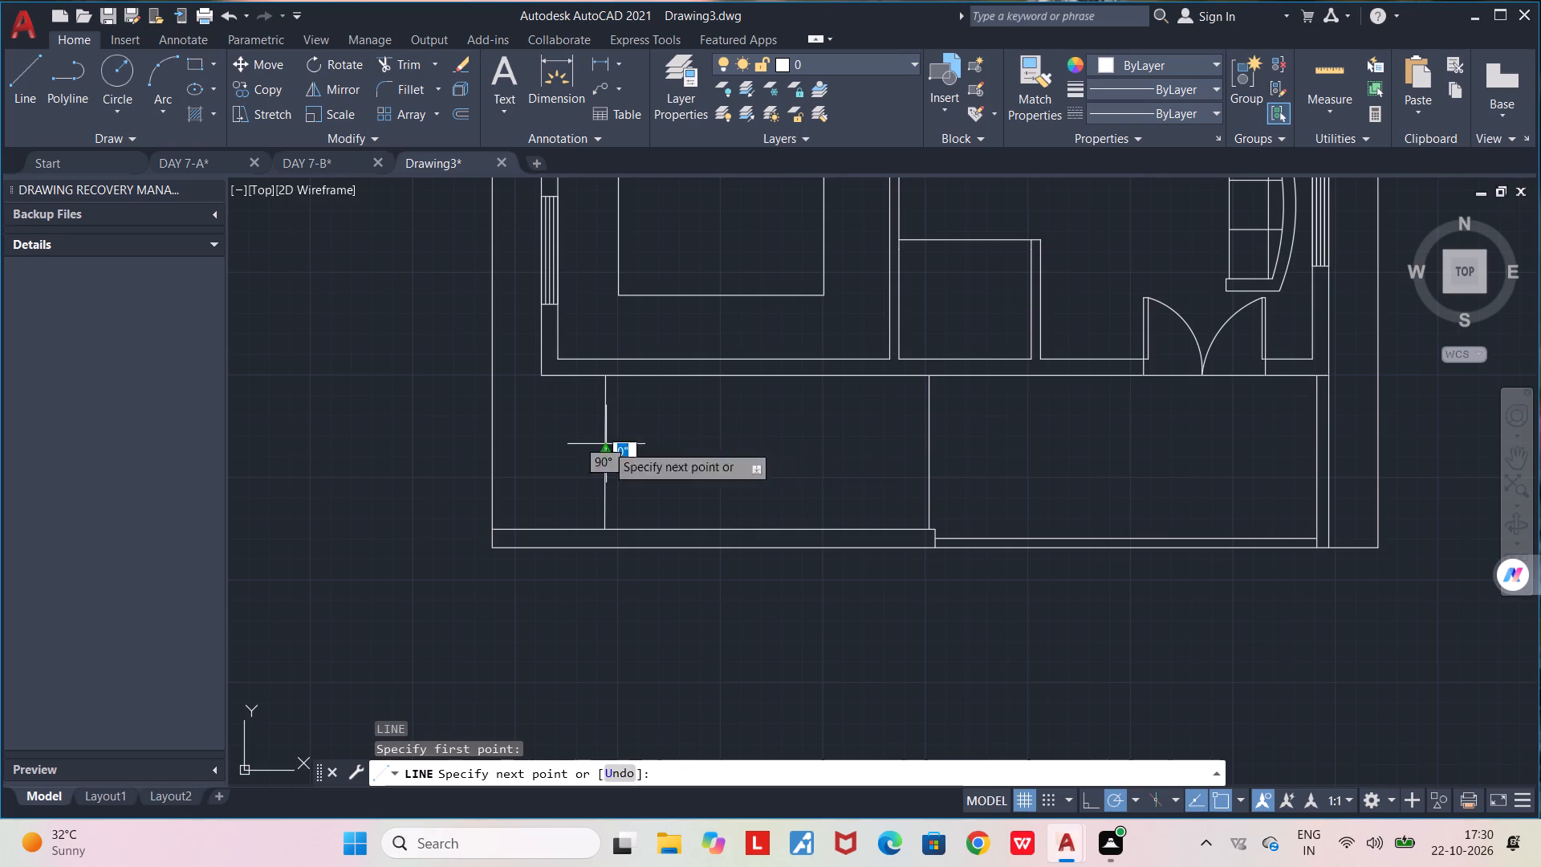
pyautogui.click(934, 453)
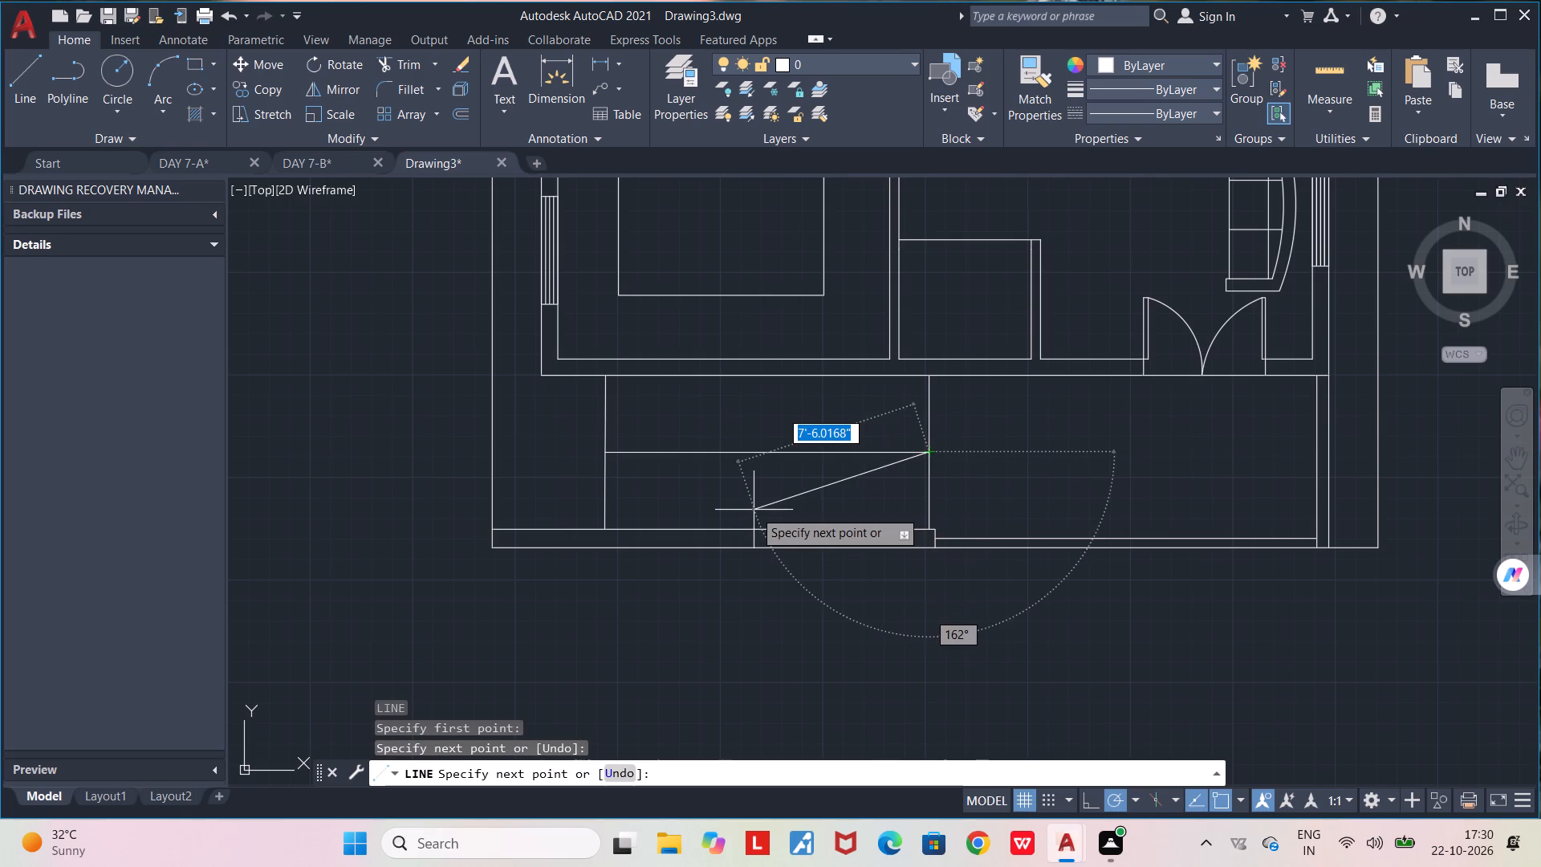
pyautogui.press('space')
# Offset the staircase's left vertical line 9" to the right, repeating from each new copy for five tread lines.
pyautogui.scroll(2, 742, 476)
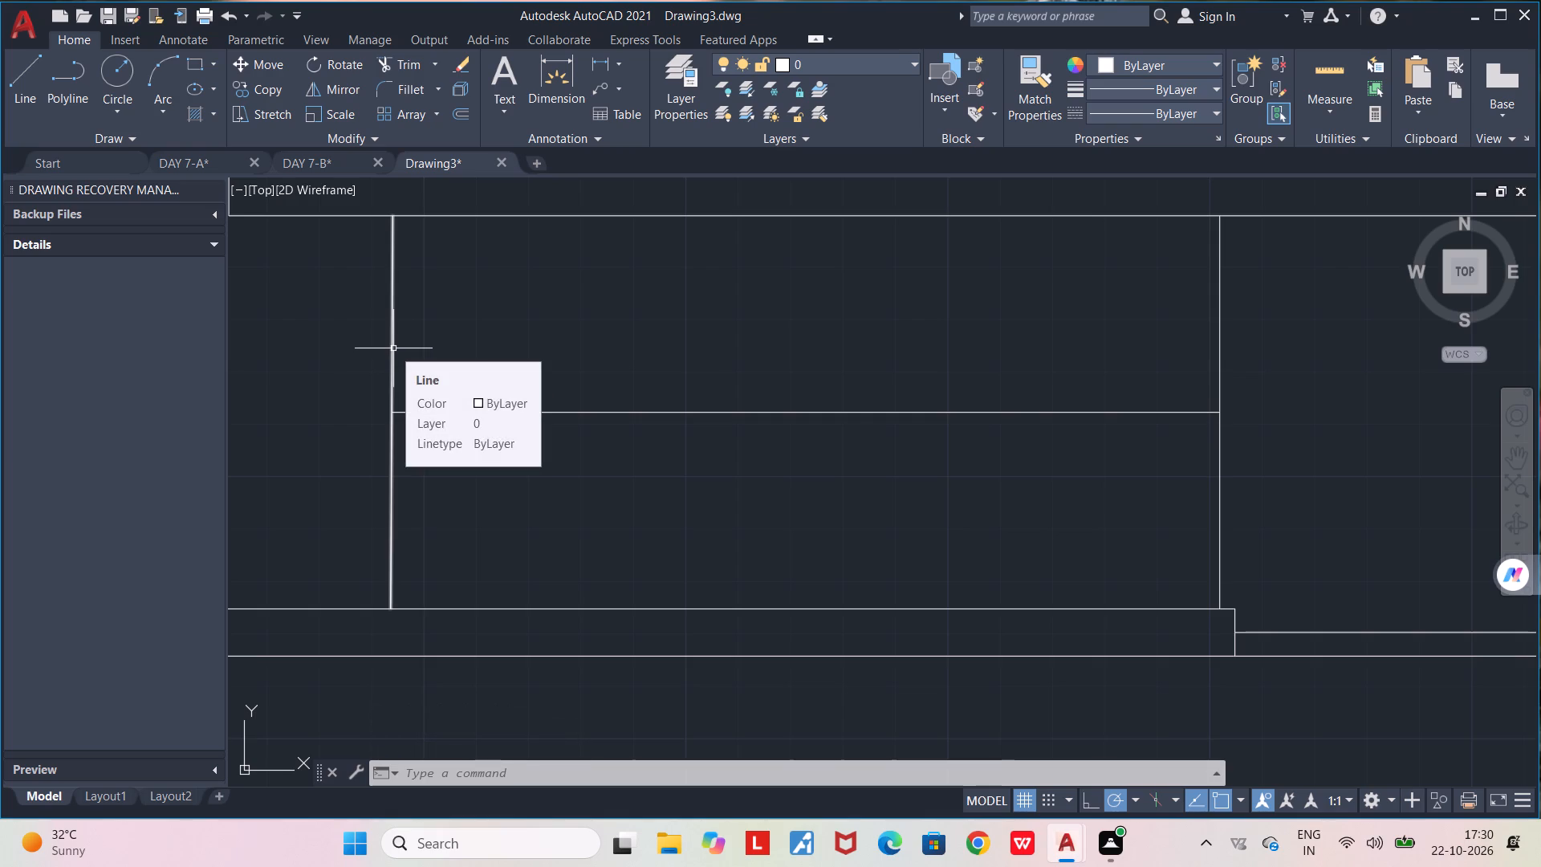
pyautogui.press('o')
pyautogui.press('f')
pyautogui.press('f')
pyautogui.press('Return')
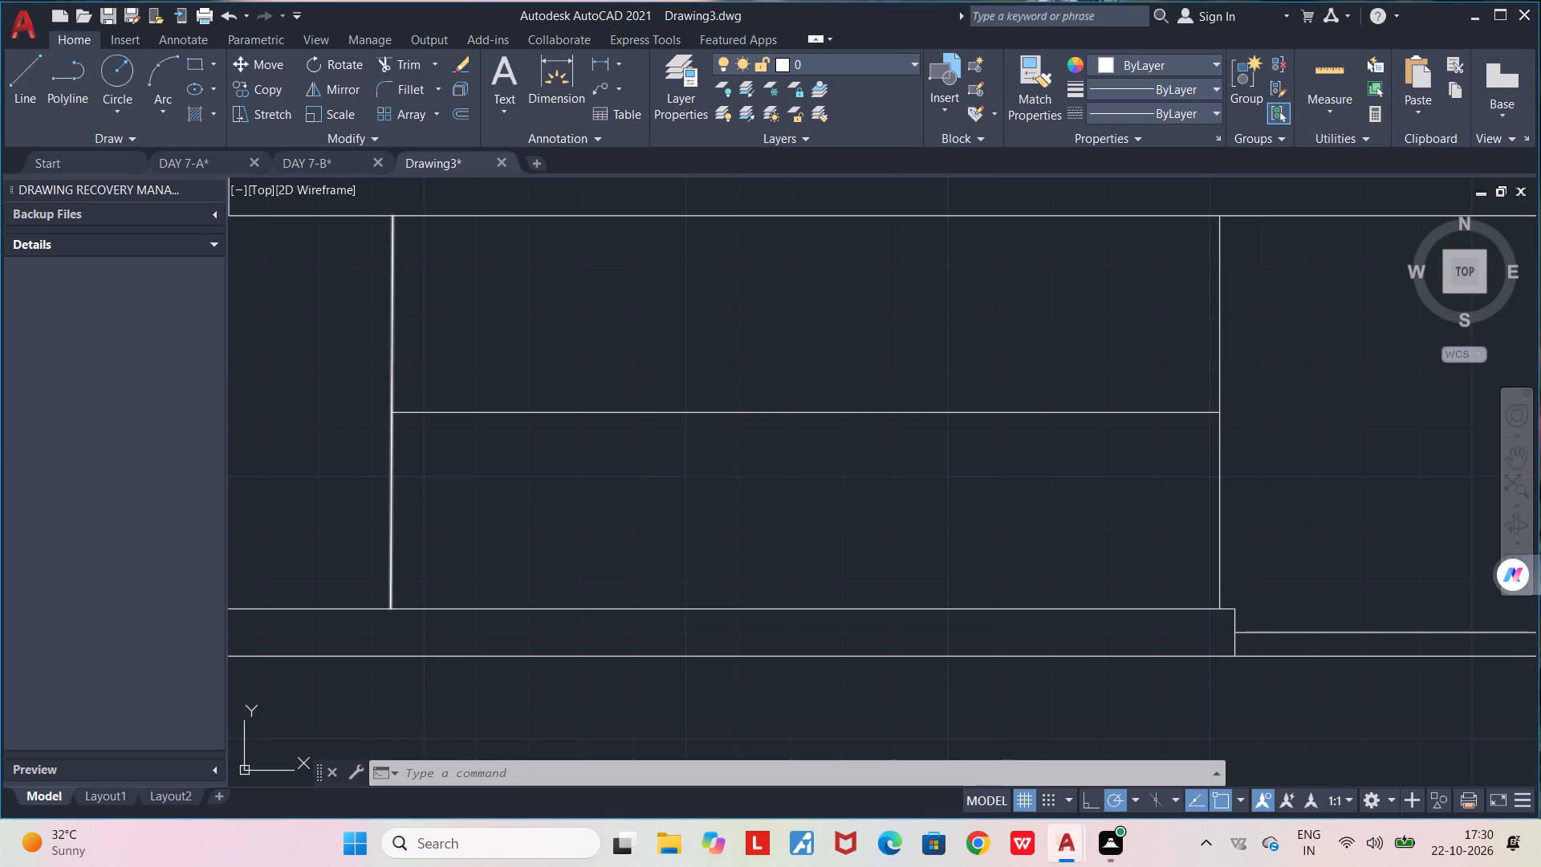
pyautogui.click(392, 348)
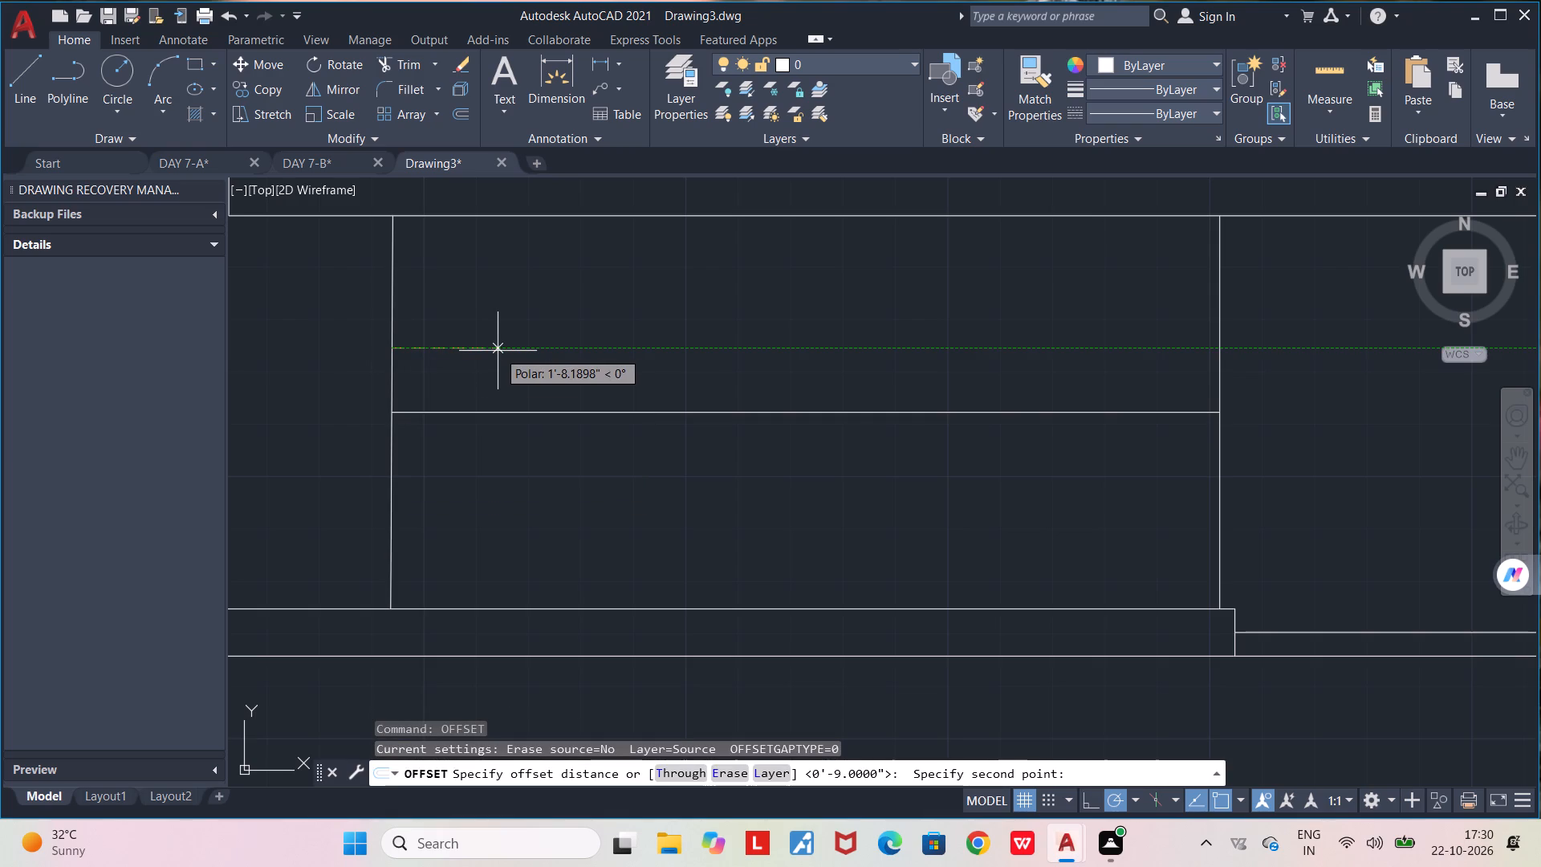
pyautogui.write('9"')
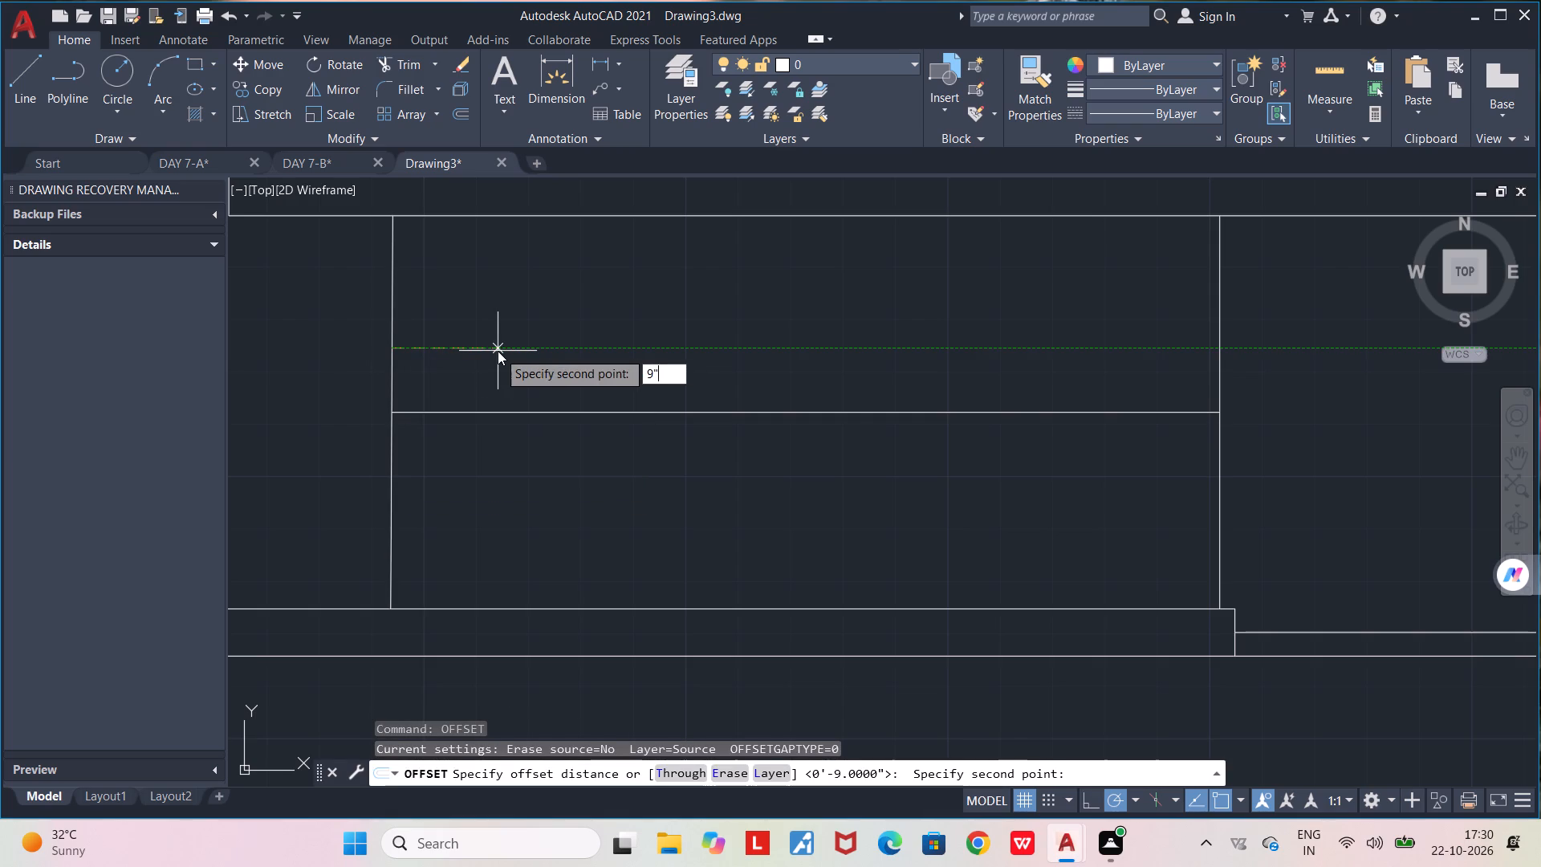
pyautogui.press('Return')
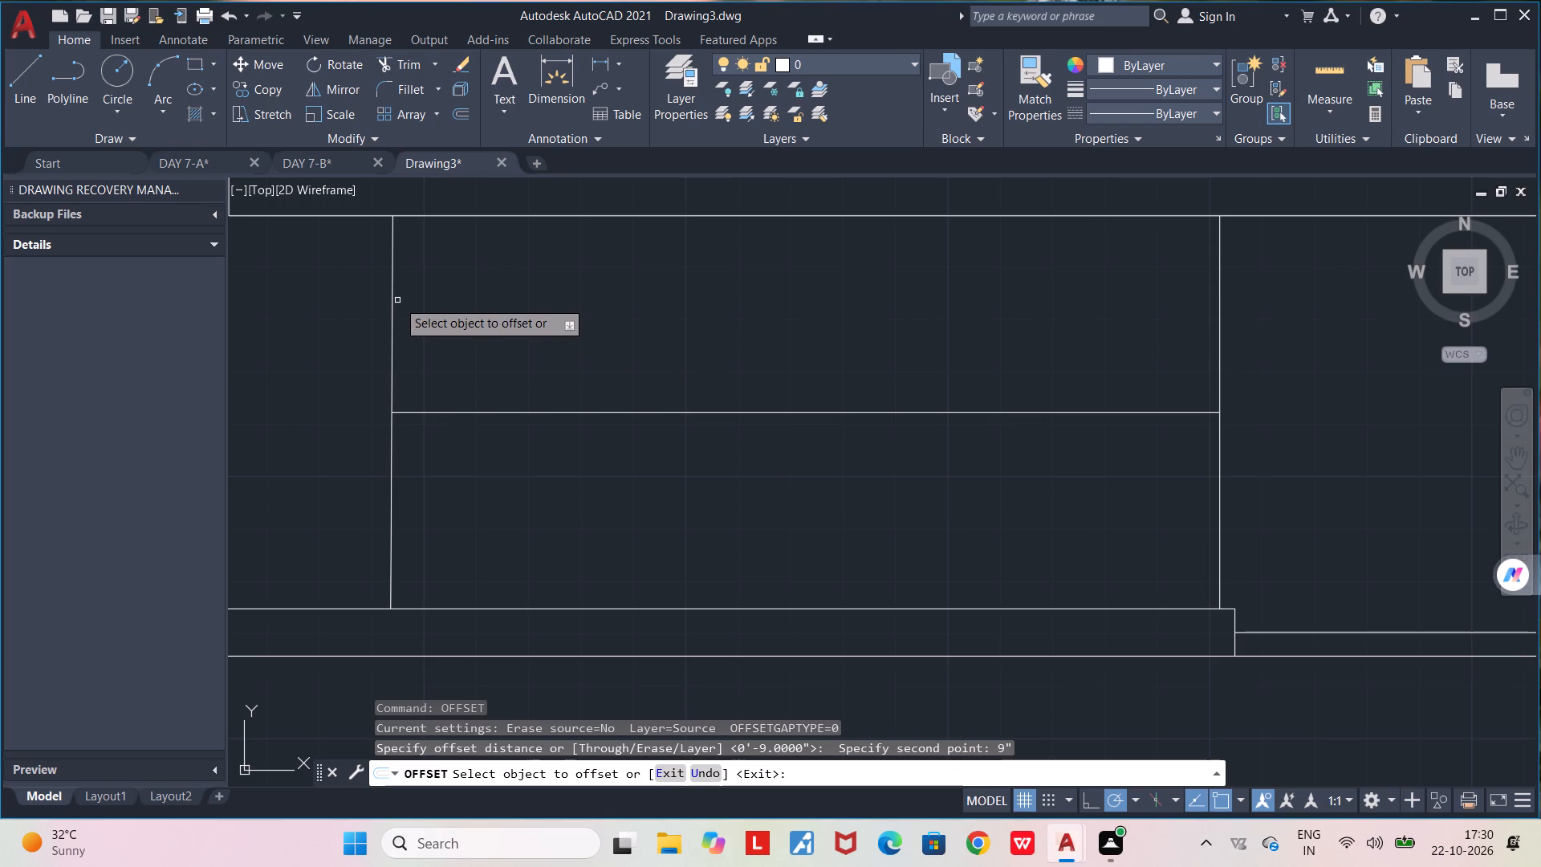
pyautogui.click(392, 295)
pyautogui.click(449, 310)
pyautogui.click(441, 315)
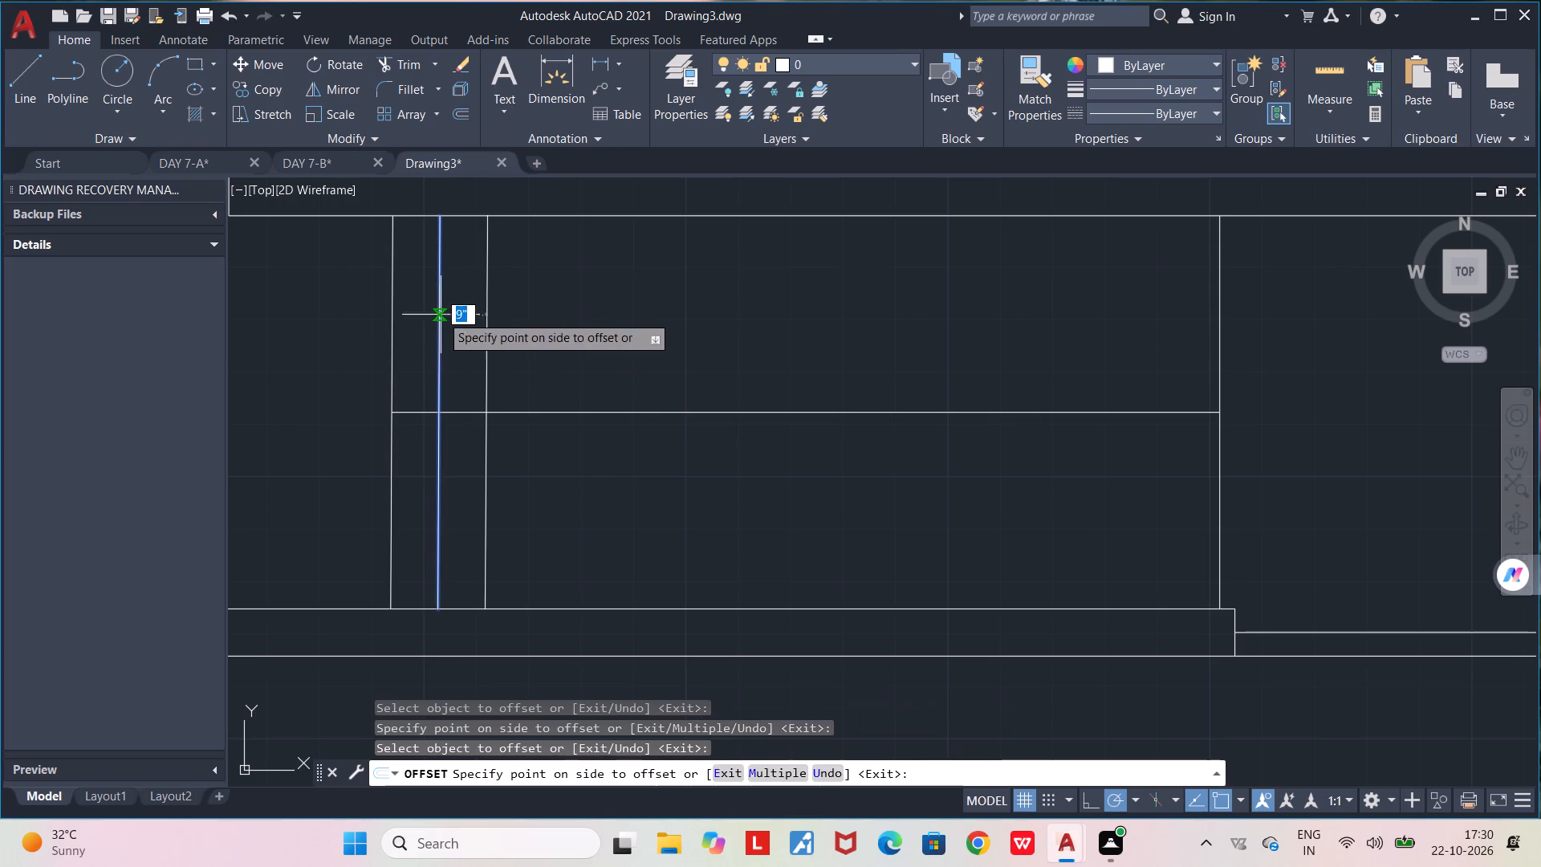
pyautogui.click(464, 345)
pyautogui.click(486, 375)
pyautogui.click(533, 383)
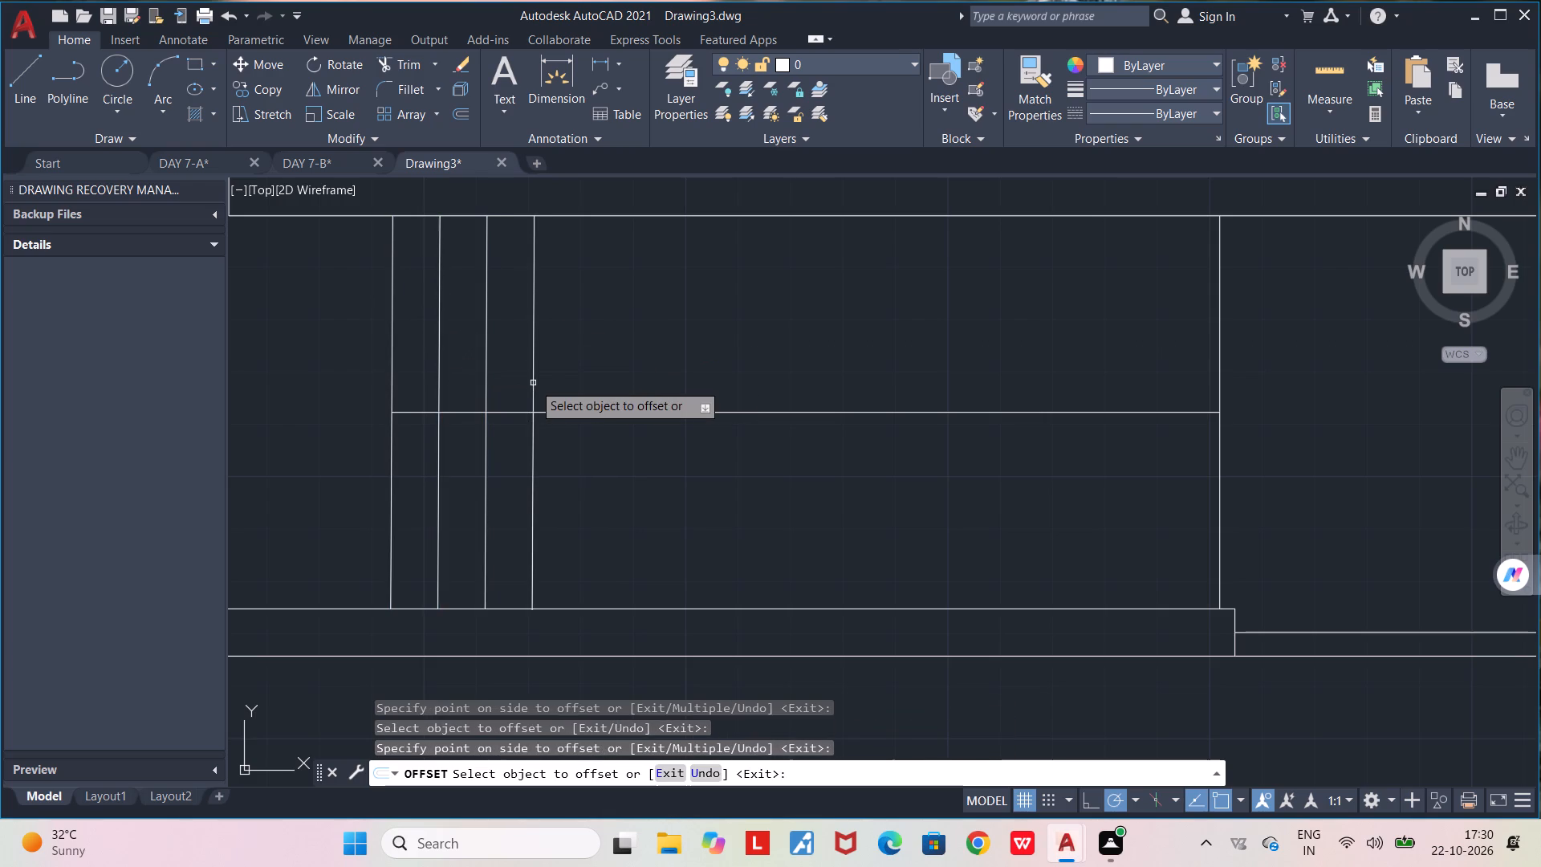
pyautogui.click(533, 383)
pyautogui.click(534, 358)
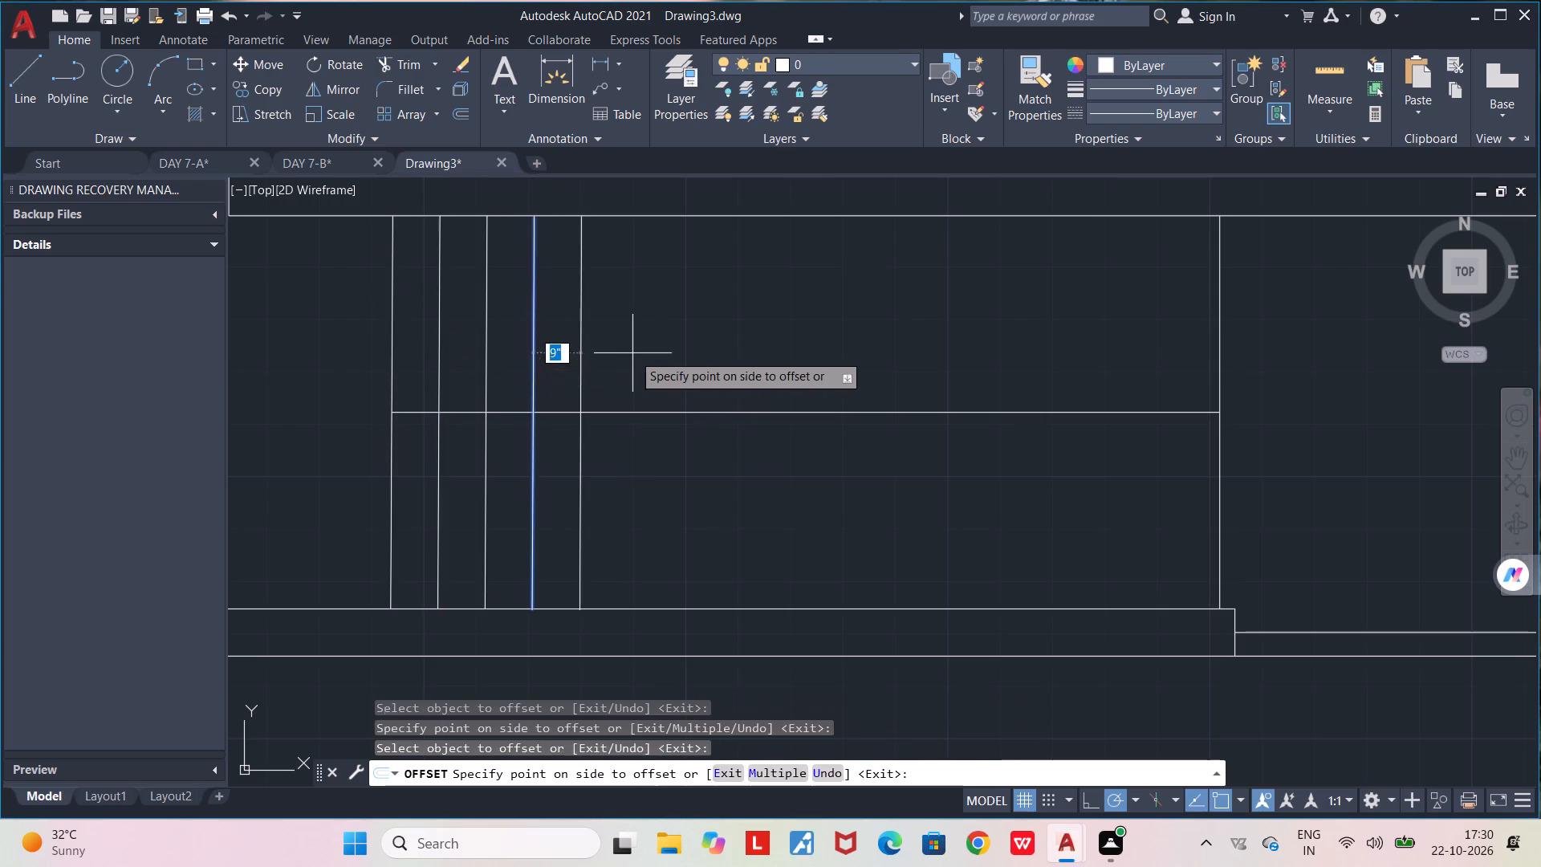
pyautogui.click(632, 353)
pyautogui.click(582, 334)
pyautogui.click(655, 332)
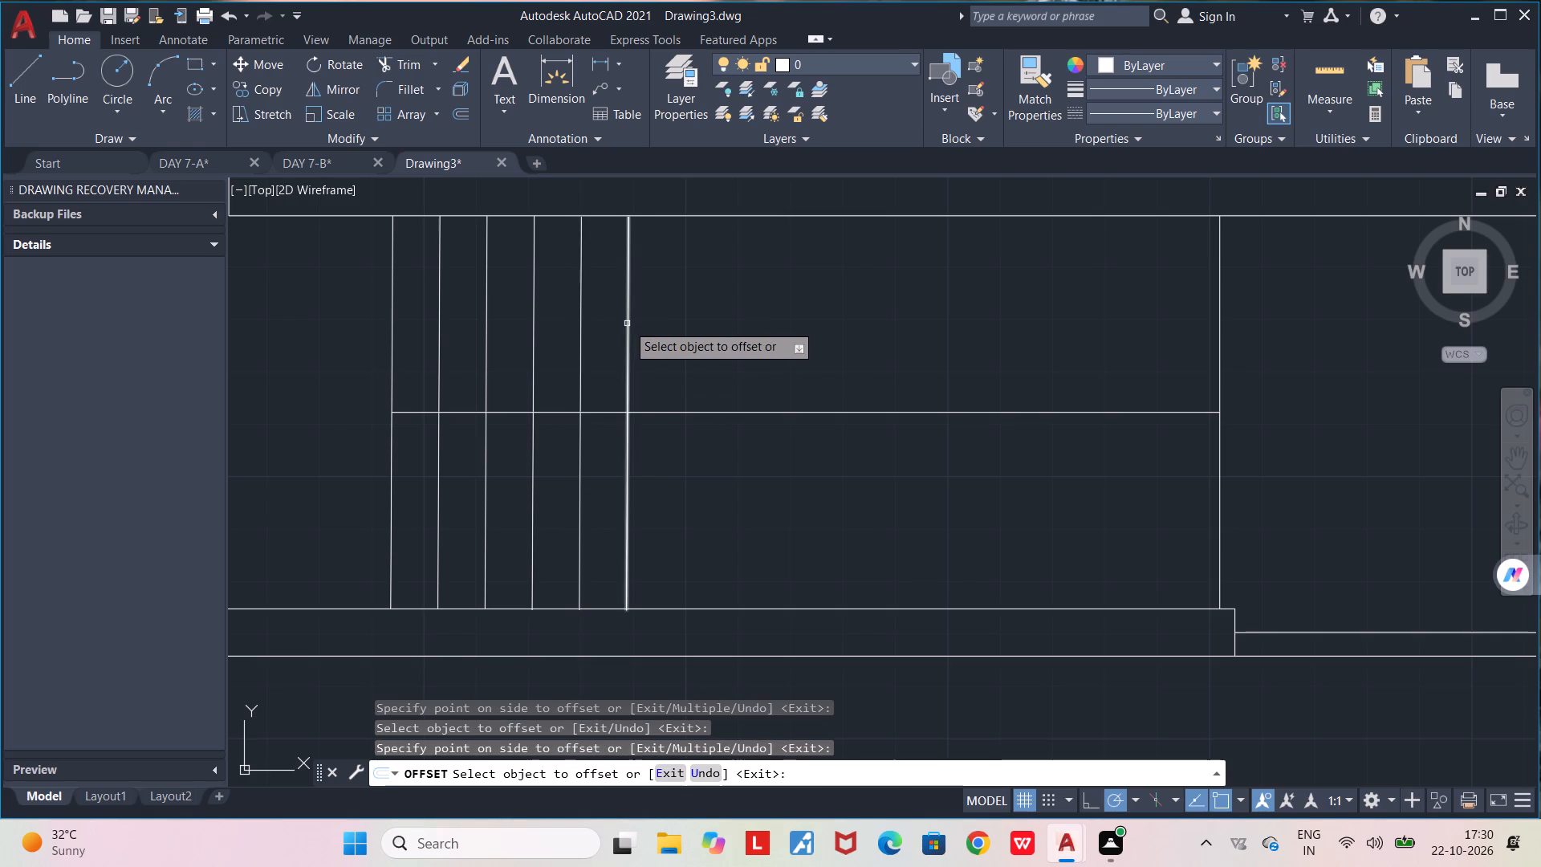
# Add six more tread lines, each offset 9" to the right of the previous one.
pyautogui.click(627, 324)
pyautogui.click(689, 338)
pyautogui.click(674, 322)
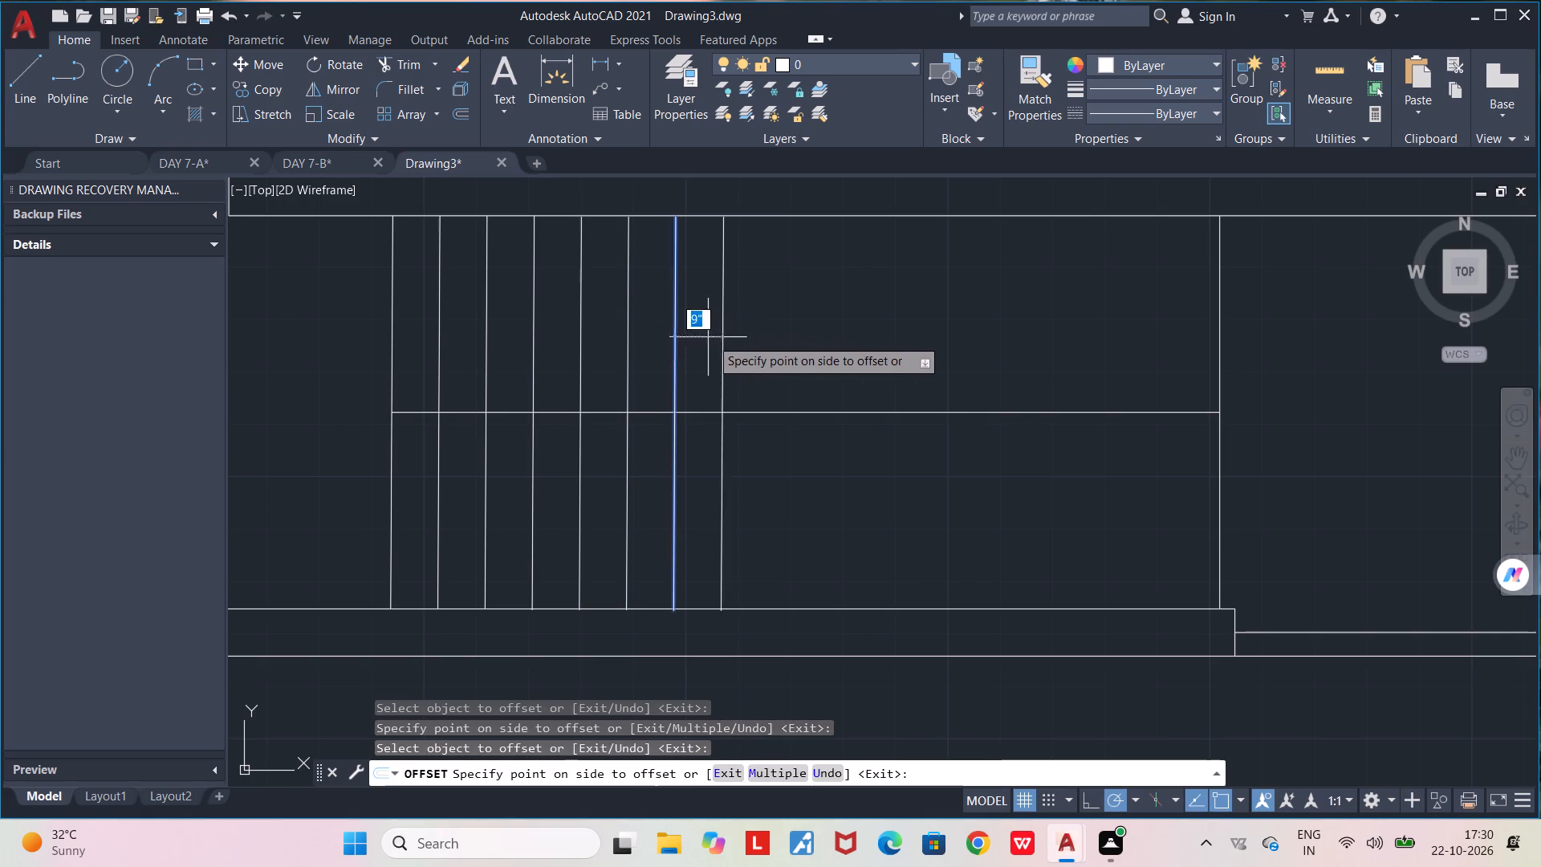
pyautogui.click(731, 343)
pyautogui.click(719, 509)
pyautogui.click(774, 519)
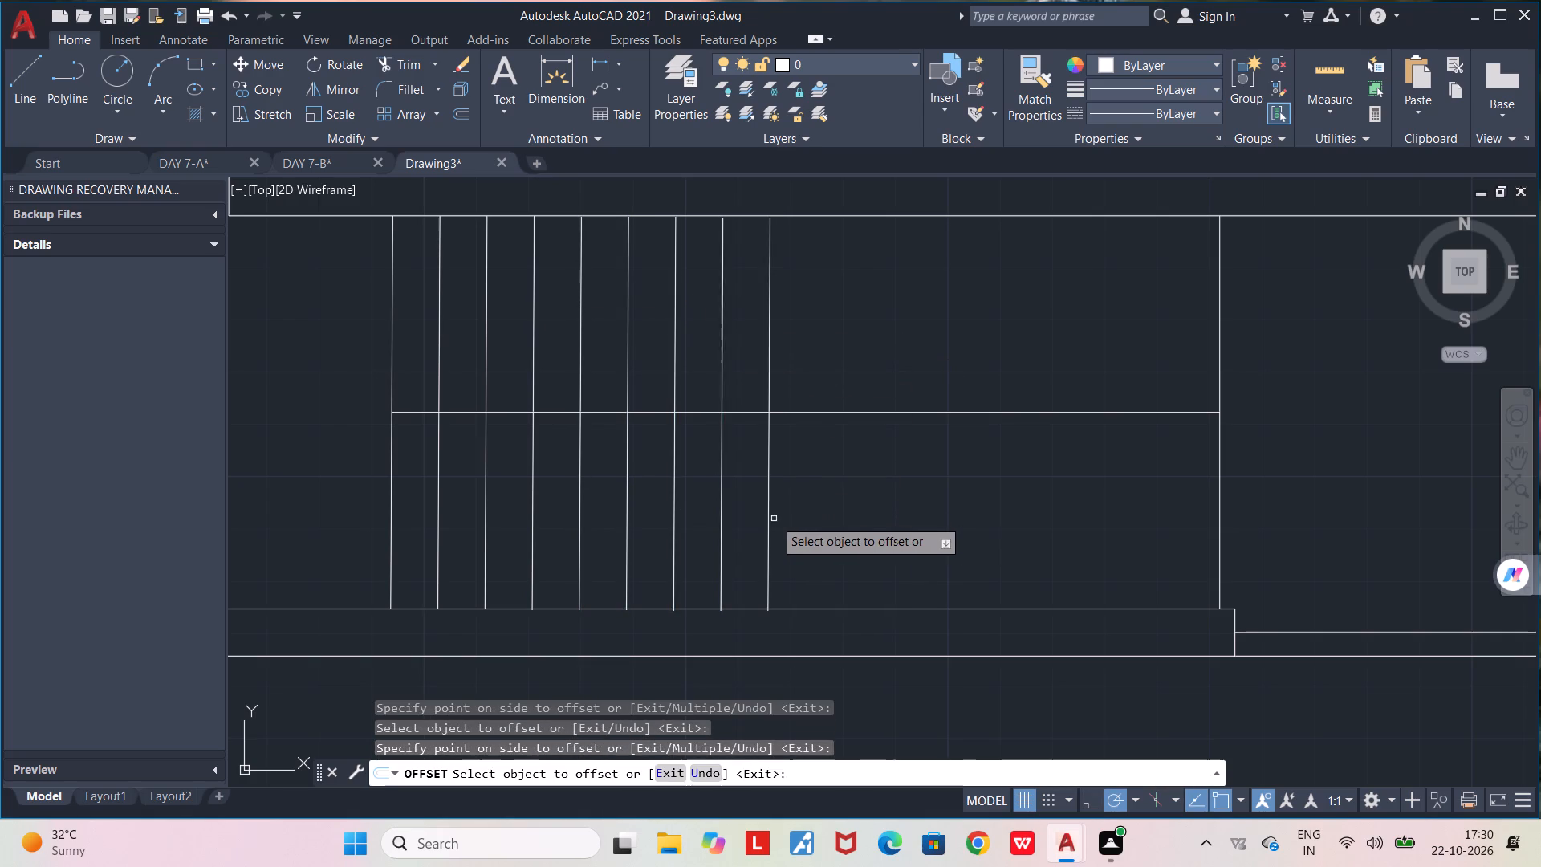
pyautogui.click(770, 509)
pyautogui.click(845, 531)
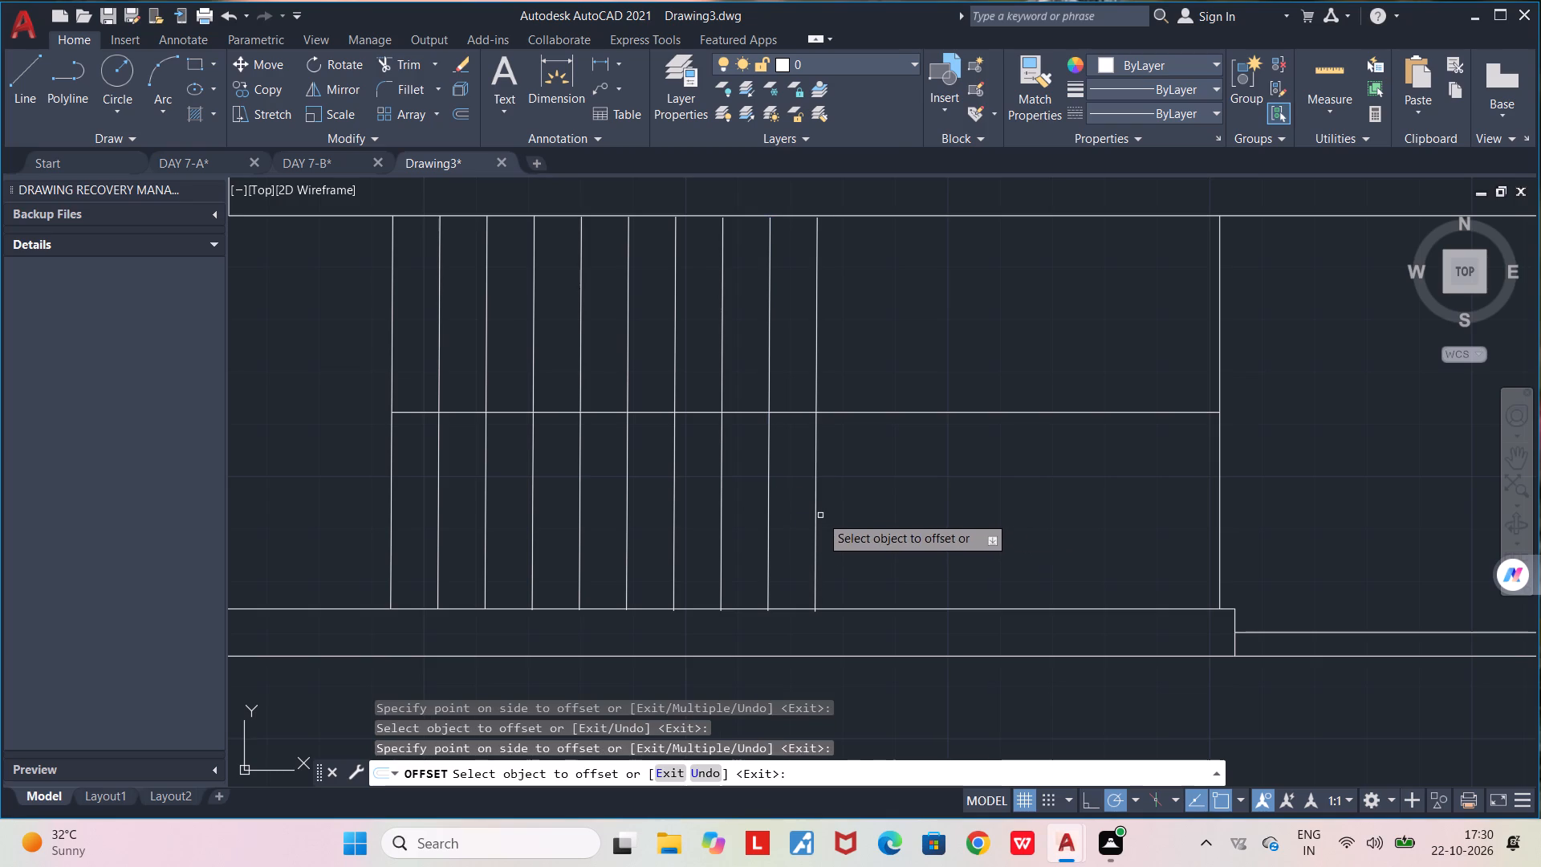
pyautogui.click(815, 511)
pyautogui.click(897, 557)
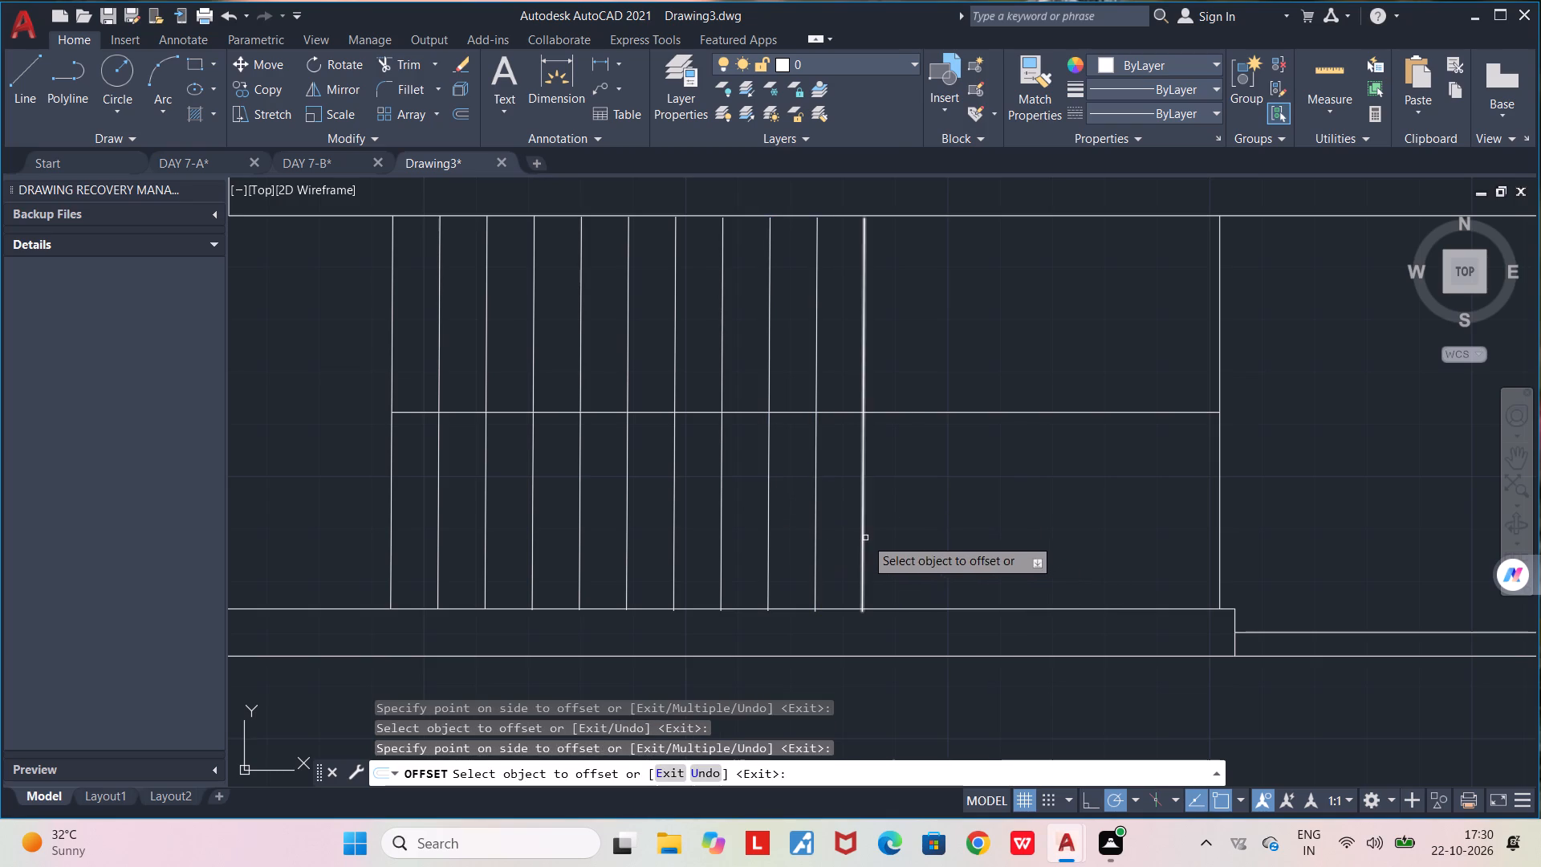
pyautogui.click(865, 538)
pyautogui.click(902, 553)
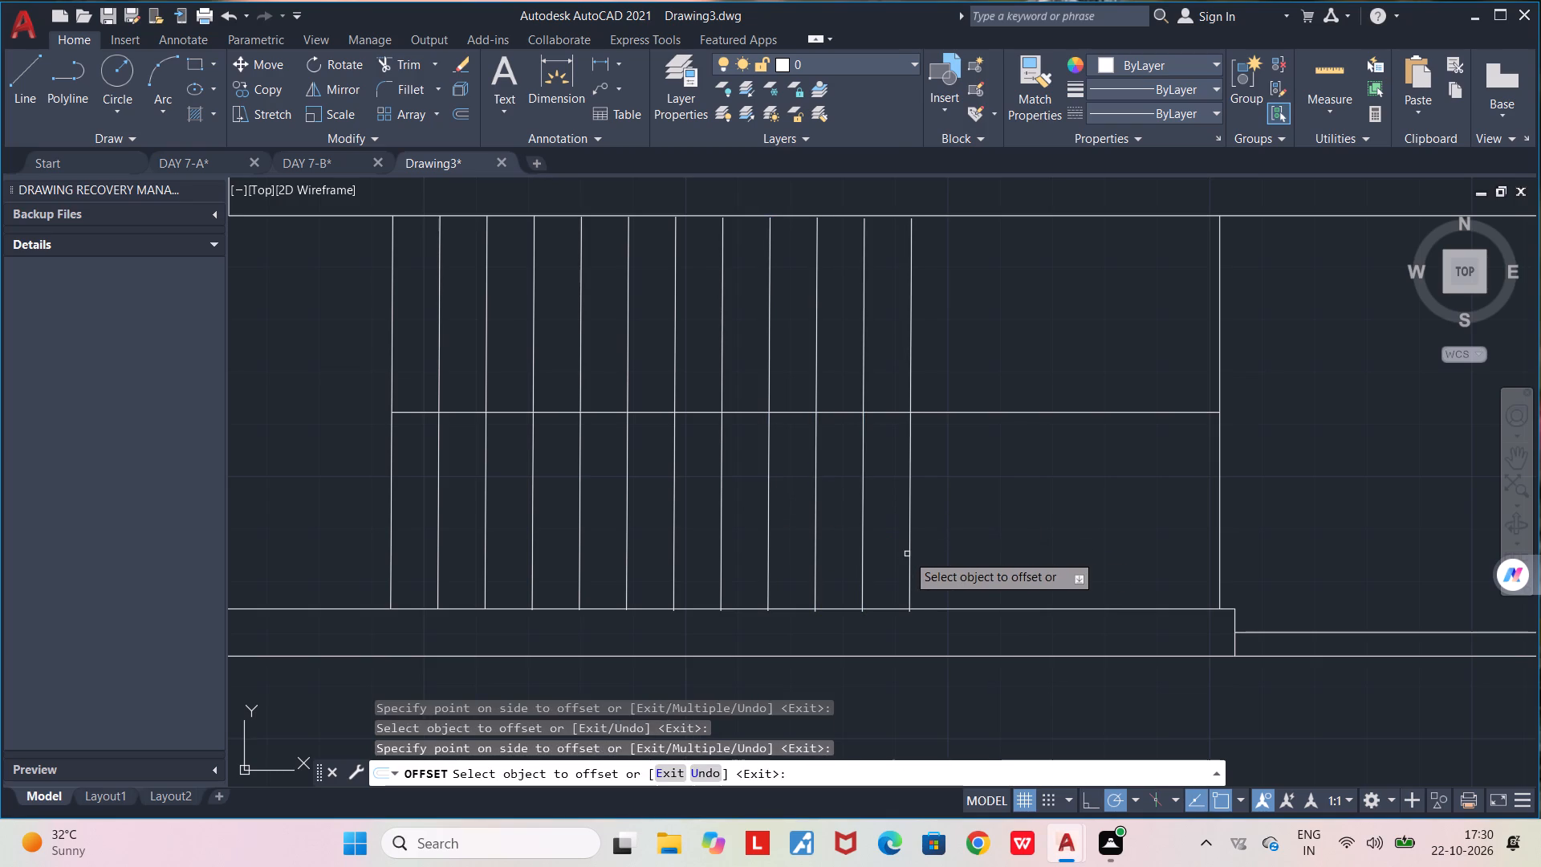
# Add another six tread lines at 9" offsets, continuing right until just short of the staircase's right end line.
pyautogui.click(913, 556)
pyautogui.click(942, 562)
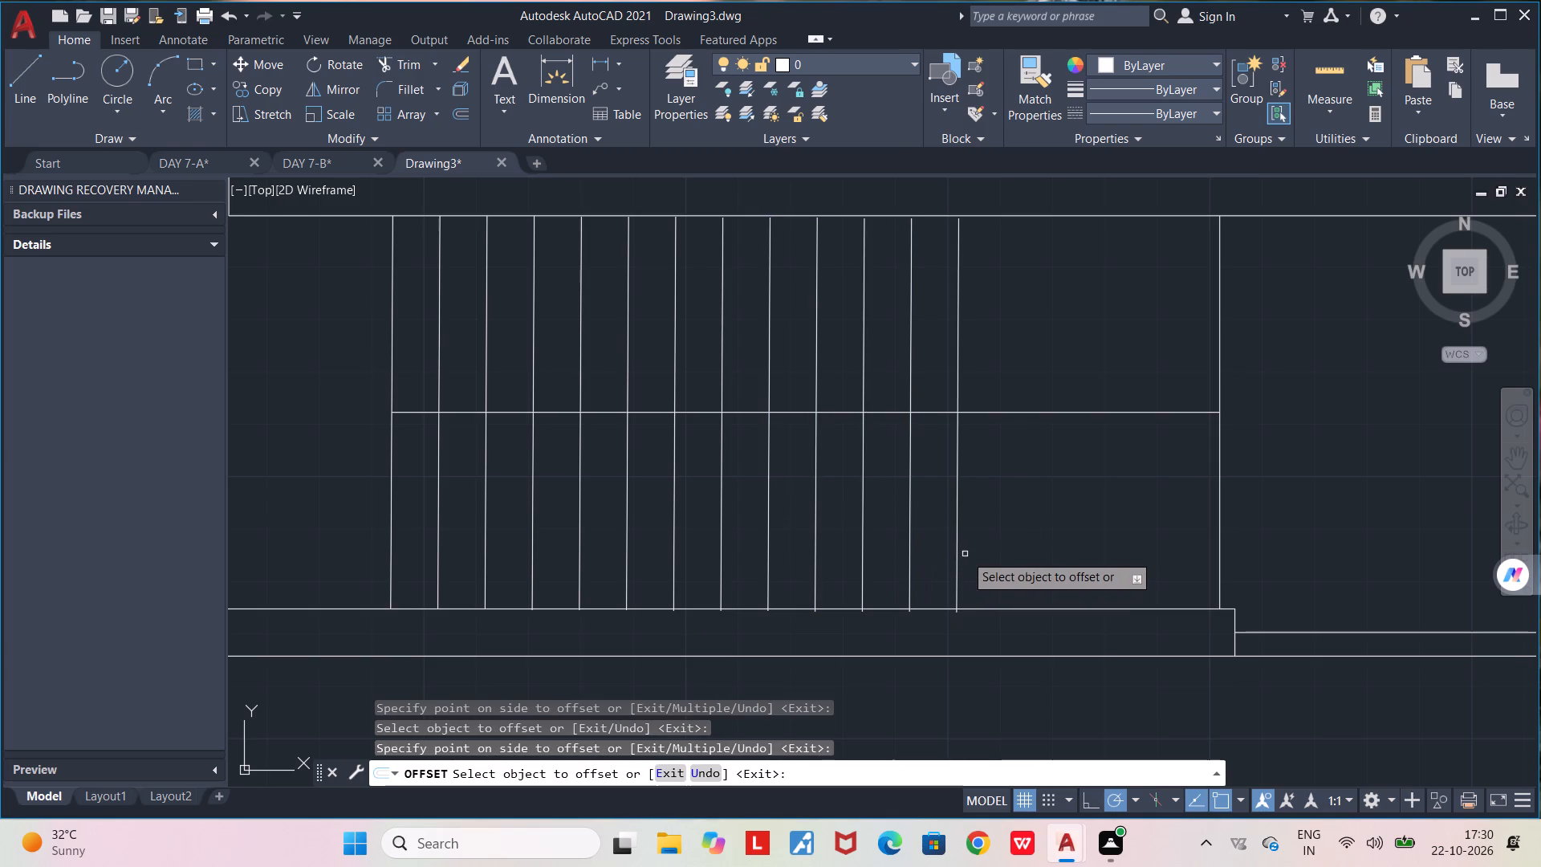
pyautogui.click(957, 549)
pyautogui.click(1000, 555)
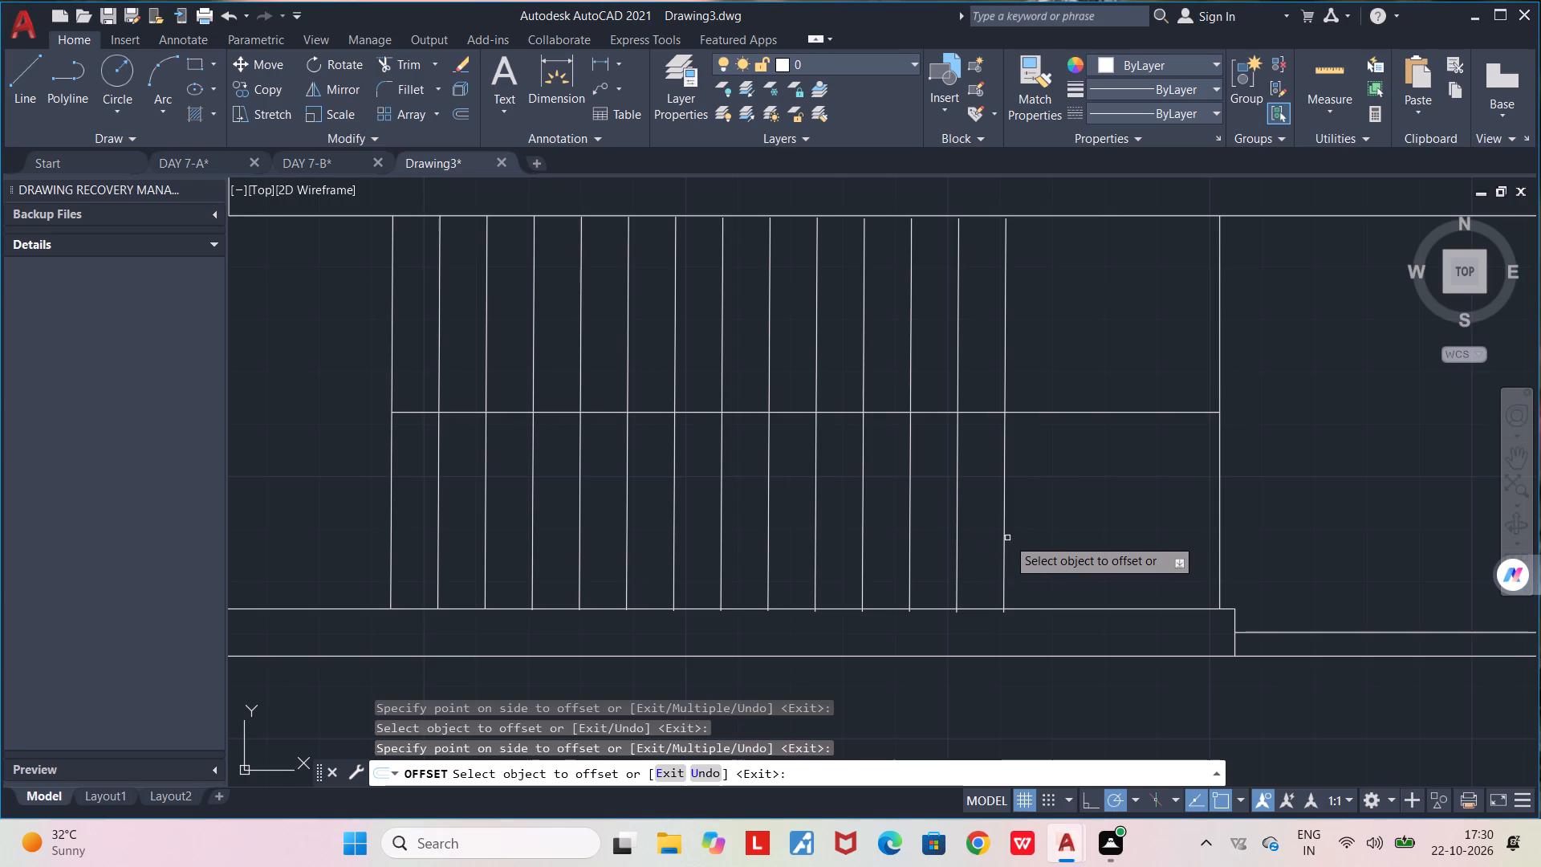
pyautogui.click(1005, 535)
pyautogui.click(1057, 539)
pyautogui.click(1051, 533)
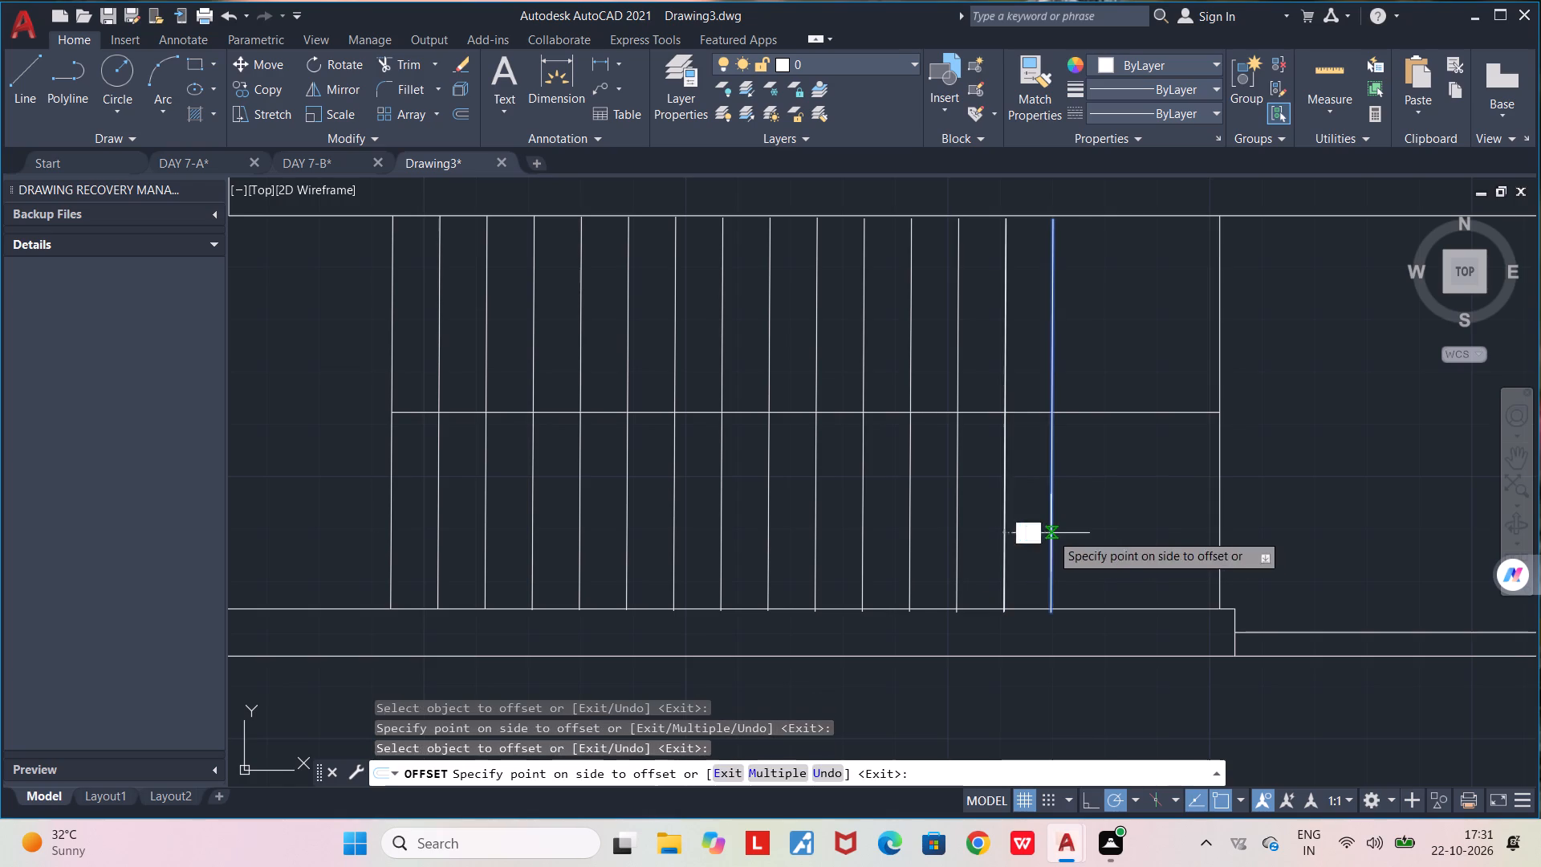
pyautogui.click(1140, 540)
pyautogui.click(1099, 515)
pyautogui.click(1148, 524)
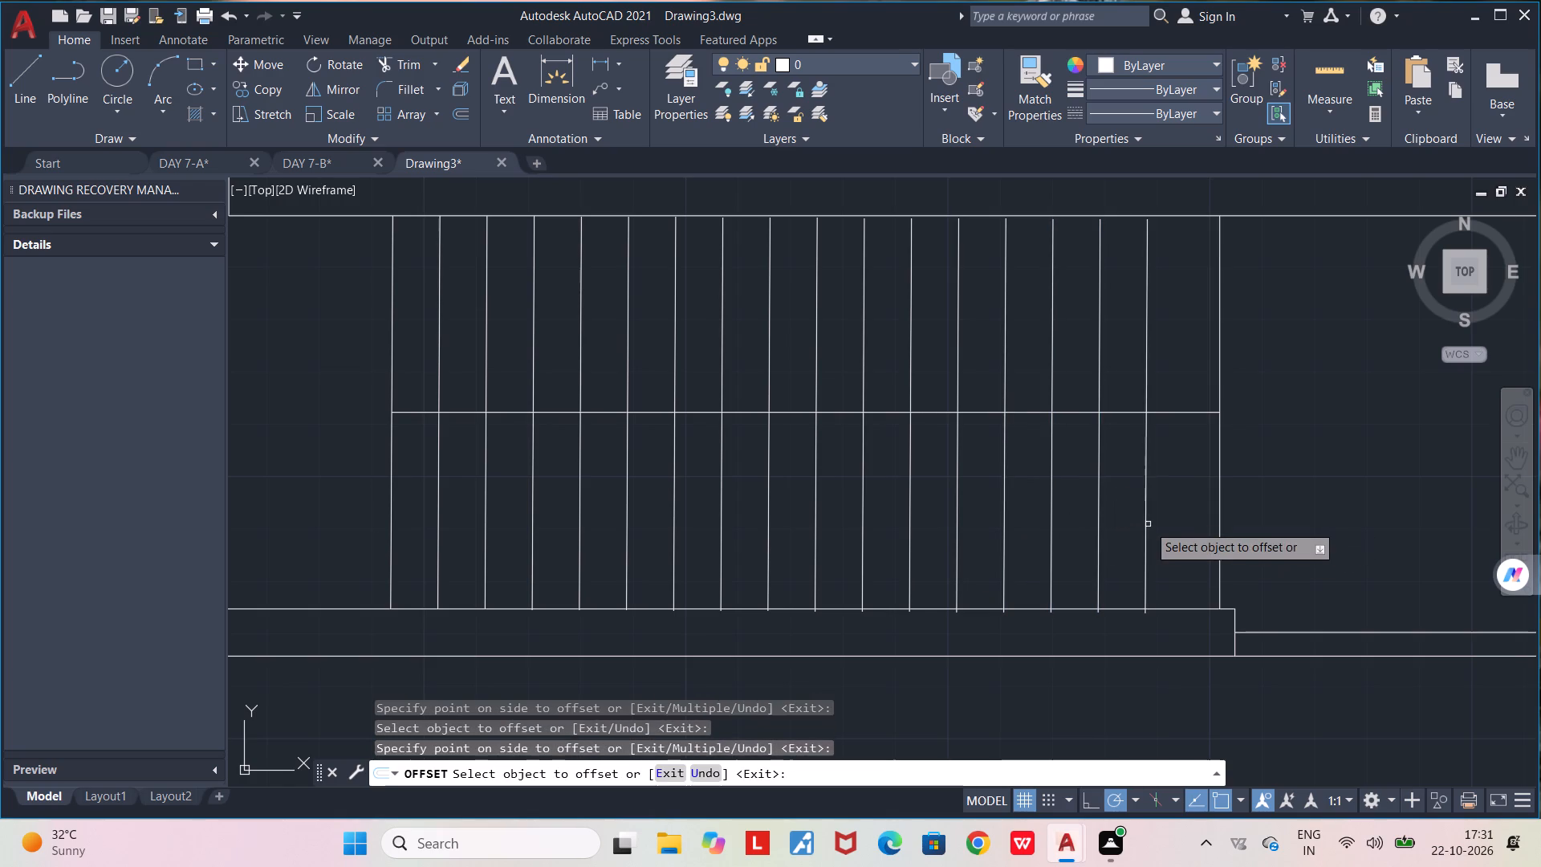
pyautogui.click(1145, 517)
pyautogui.click(1206, 514)
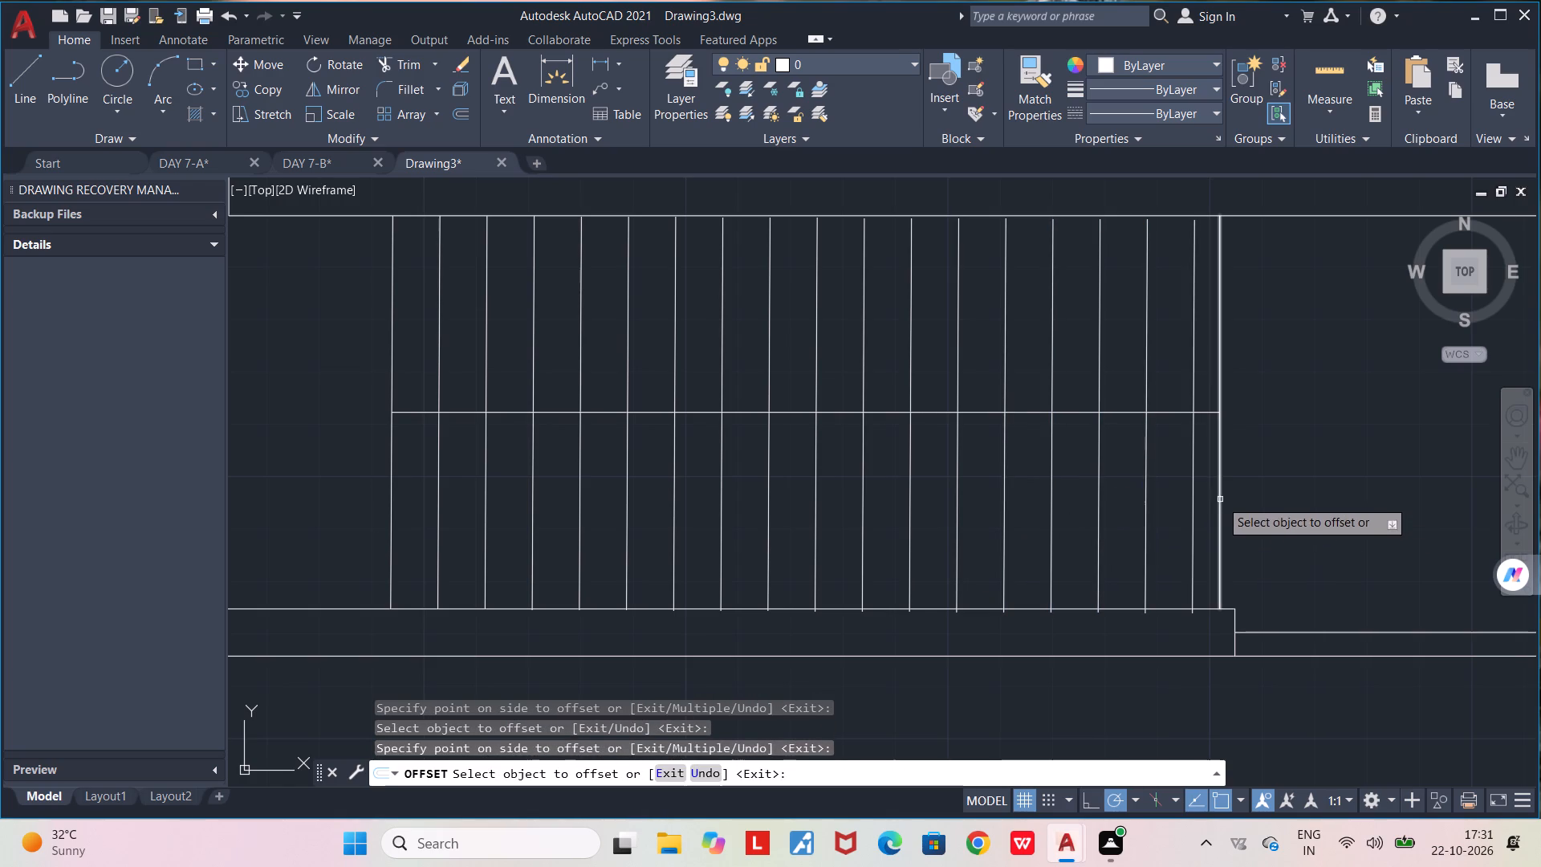
pyautogui.click(1218, 498)
pyautogui.press('Escape')
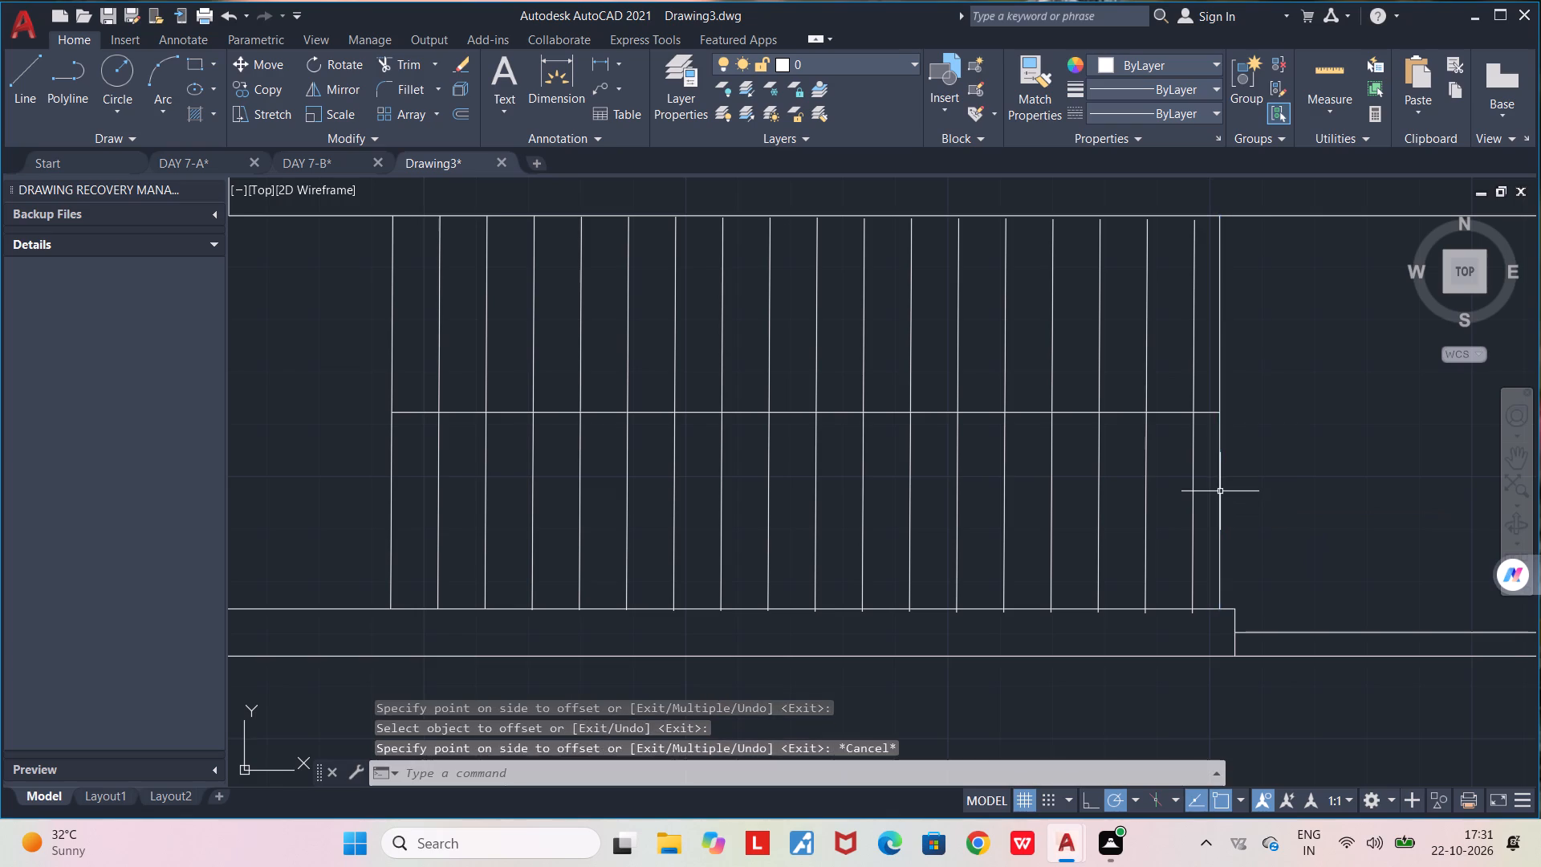
# Delete the staircase's original right end line beside the last tread line.
pyautogui.click(1220, 491)
pyautogui.press('Delete')
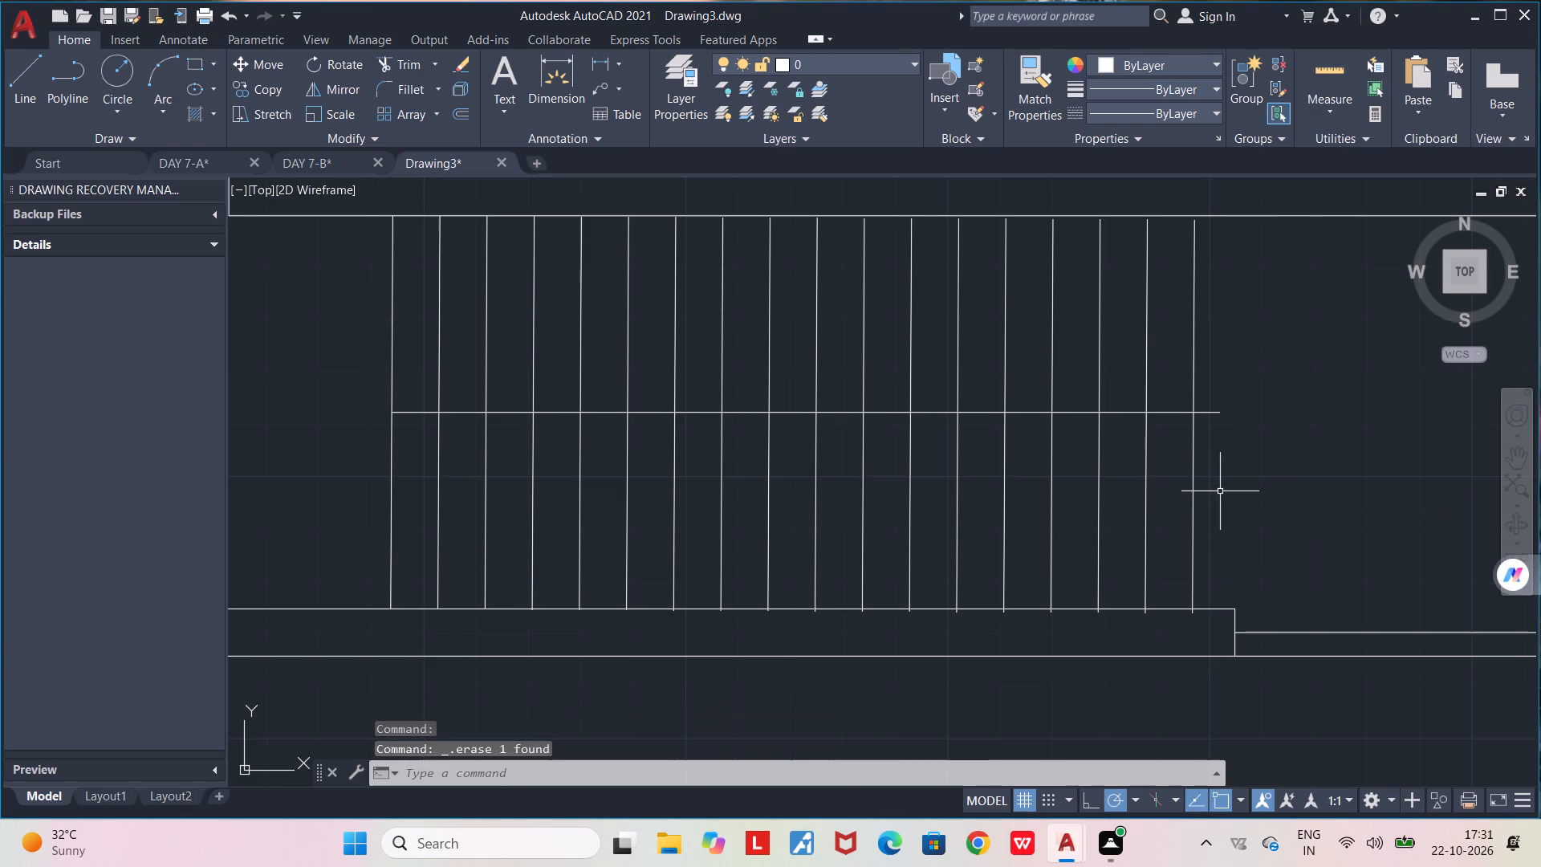
# Trim the horizontal middle line's short overhang beyond the last tread line.
pyautogui.write('TR')
pyautogui.press('Return')
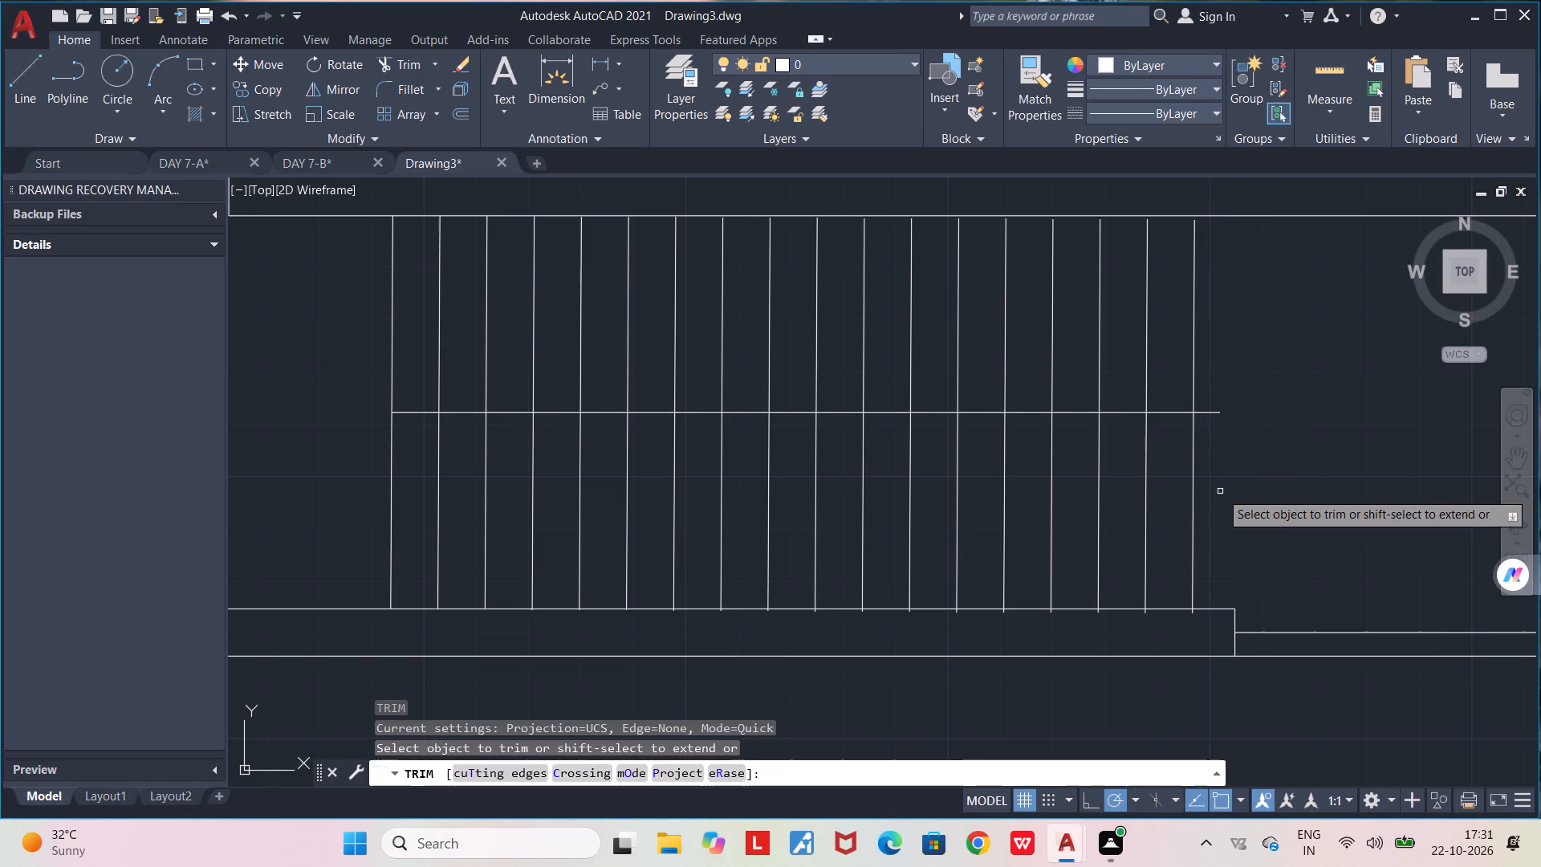
pyautogui.click(1212, 410)
pyautogui.press('Escape')
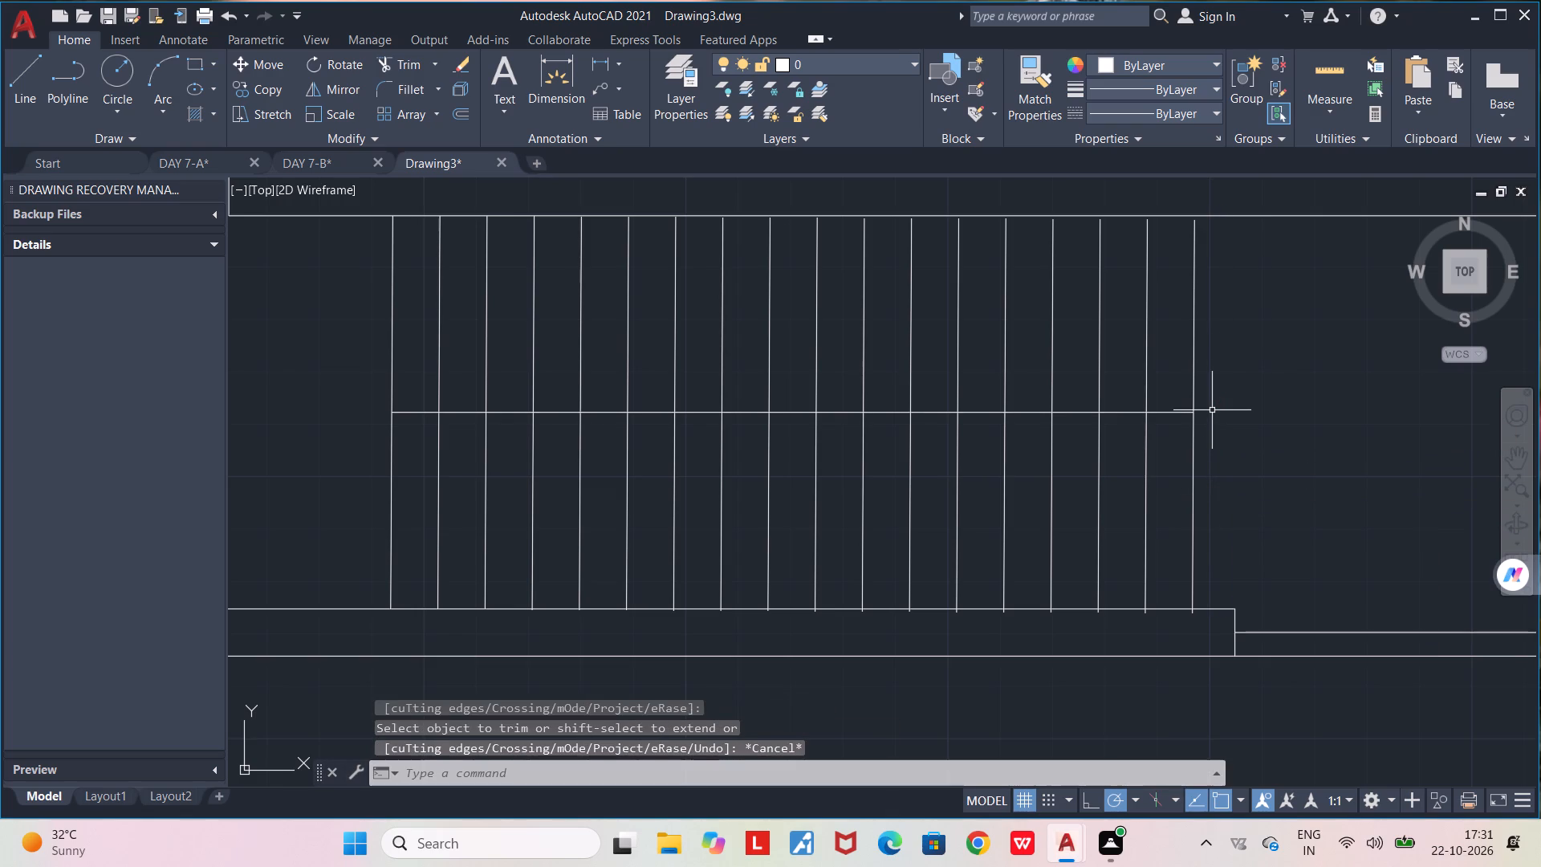
# Move the last tread line straight up to close the gap between its upper end and the house's front wall.
pyautogui.scroll(3, 1166, 222)
pyautogui.moveTo(1159, 271); pyautogui.dragTo(1075, 467, button='middle')
pyautogui.scroll(-1, 1075, 467)
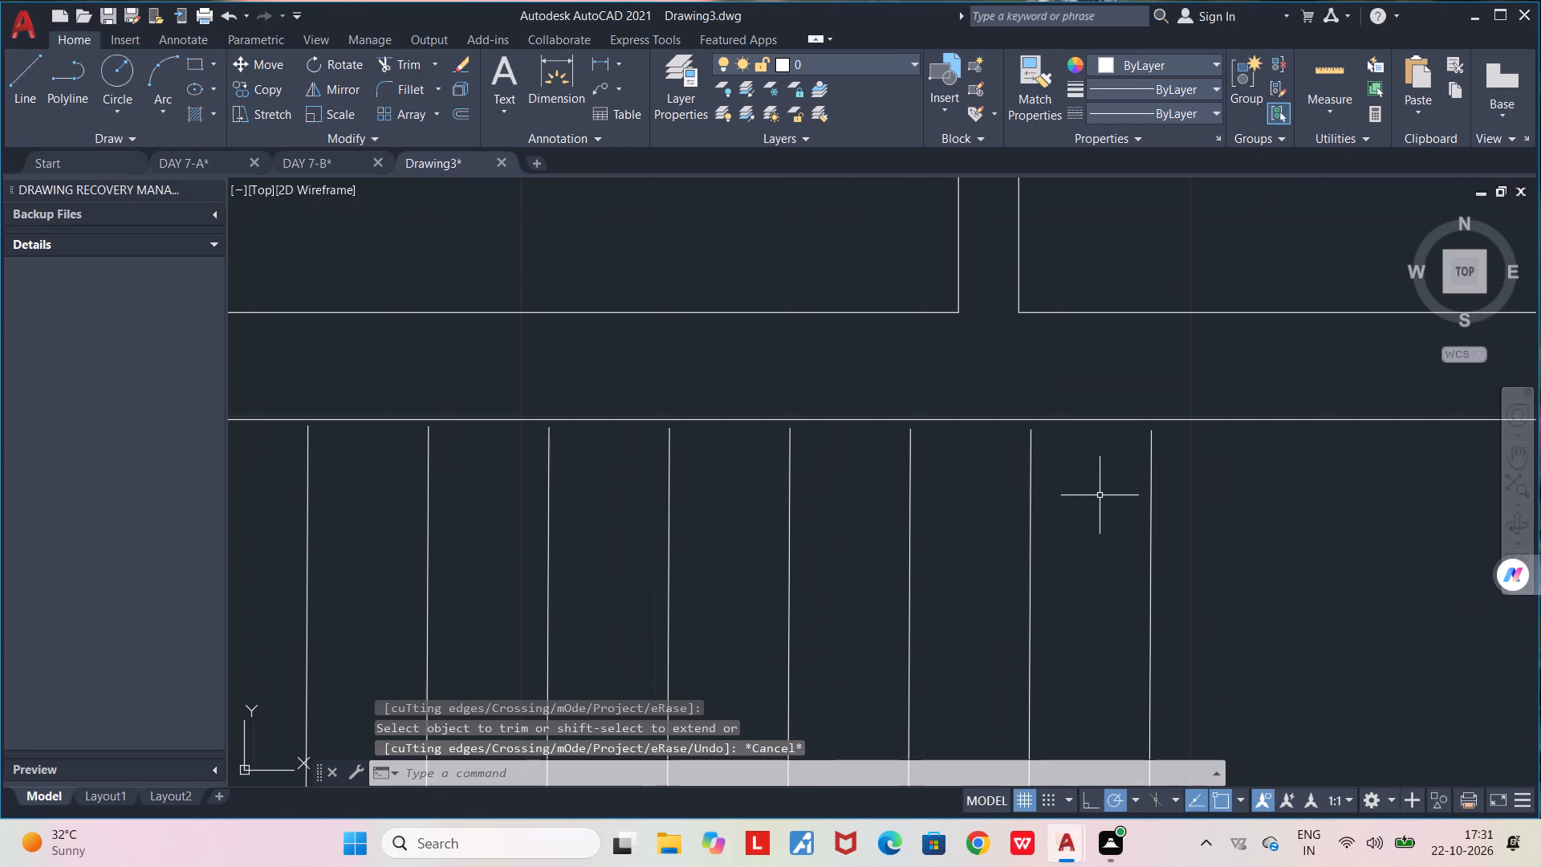
pyautogui.click(1153, 519)
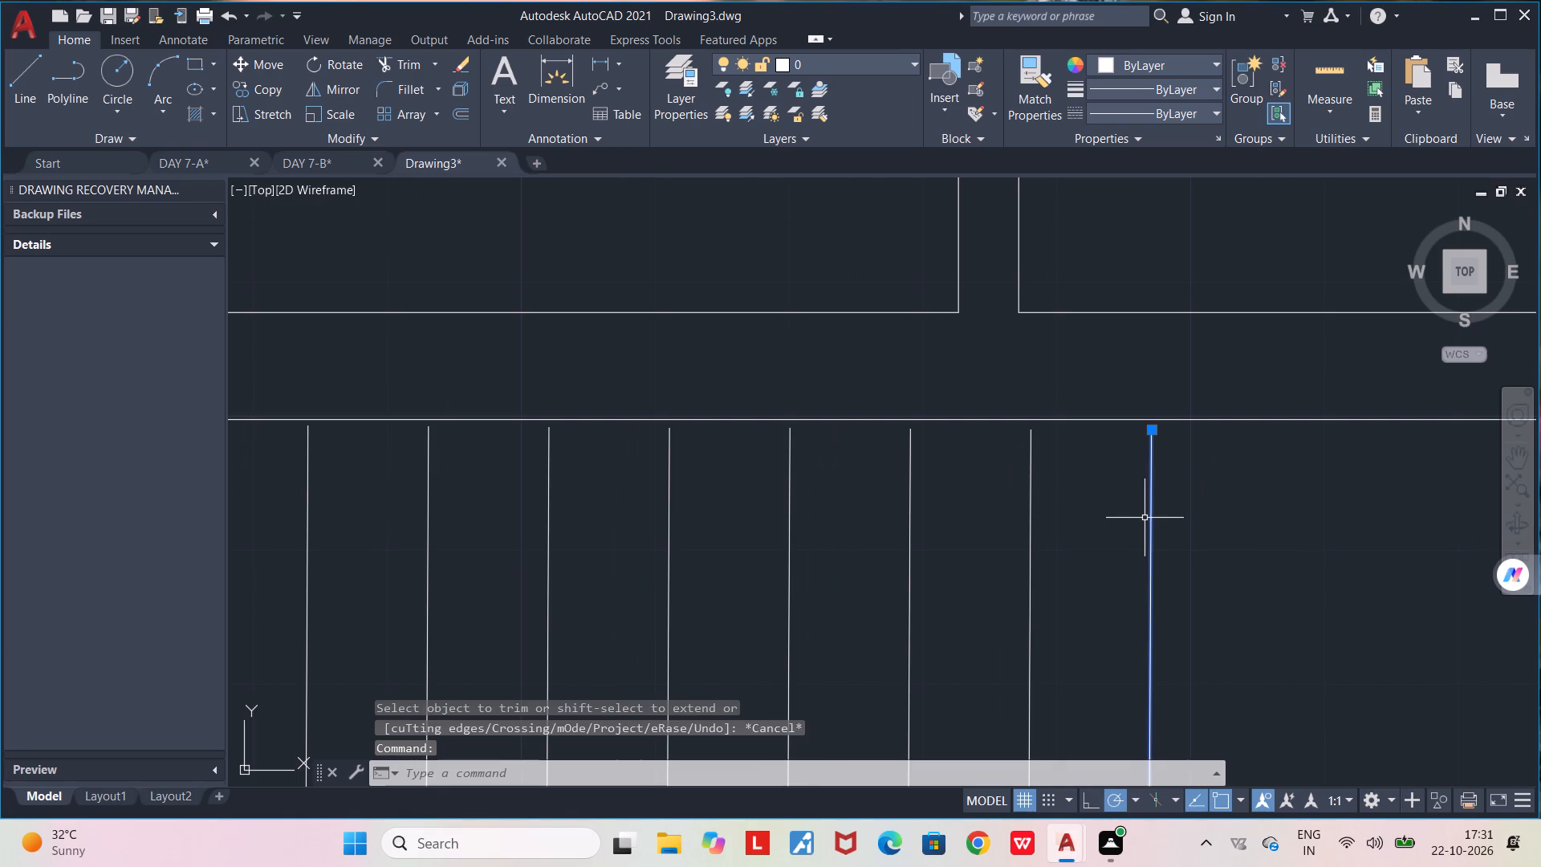
pyautogui.press('m')
pyautogui.press('Return')
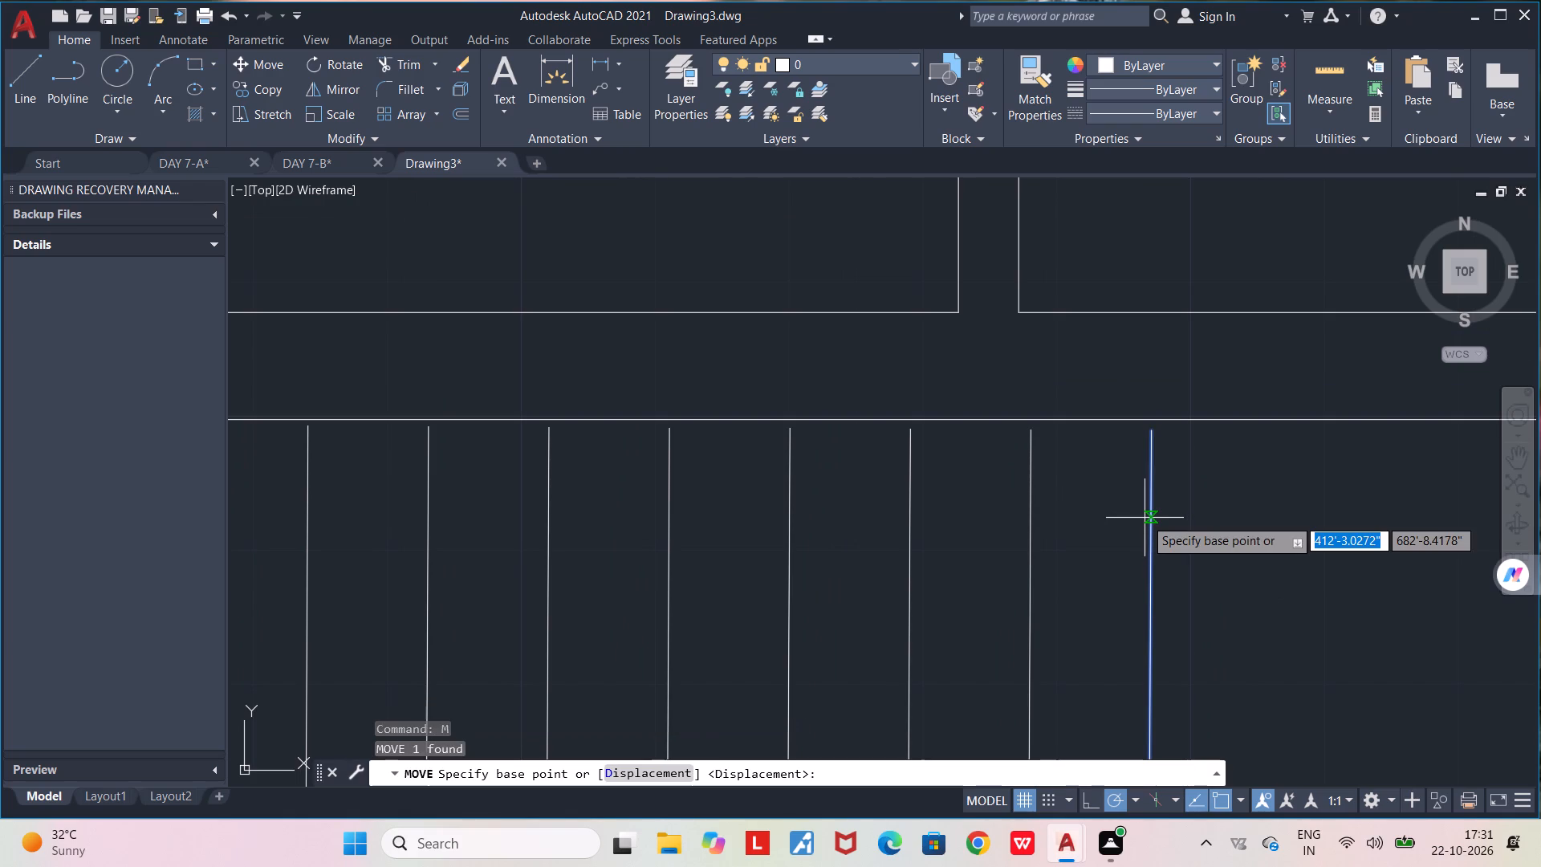
pyautogui.click(1152, 523)
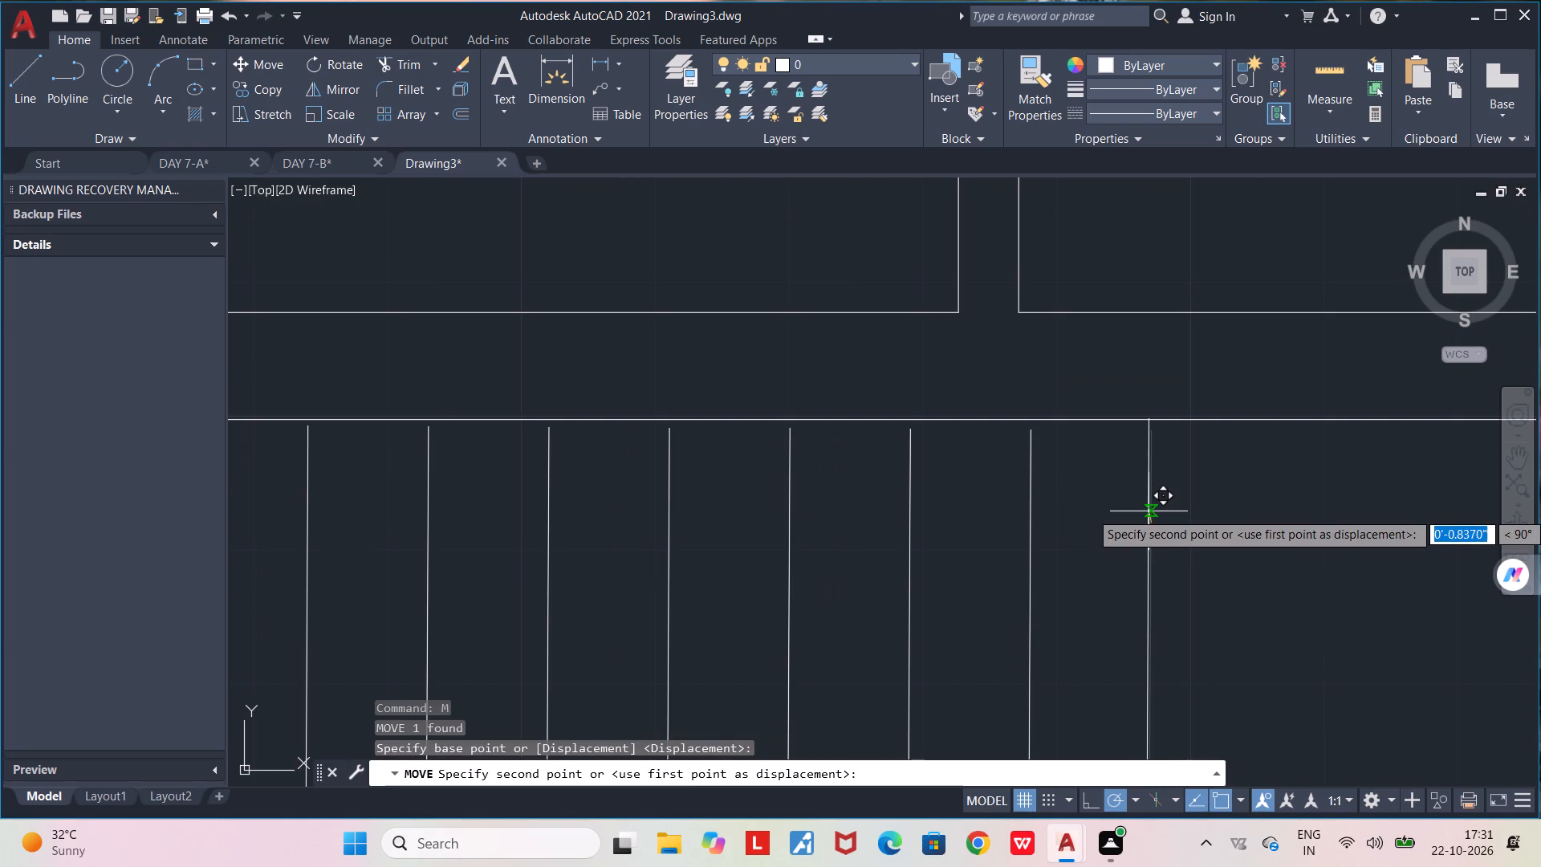
pyautogui.click(1149, 514)
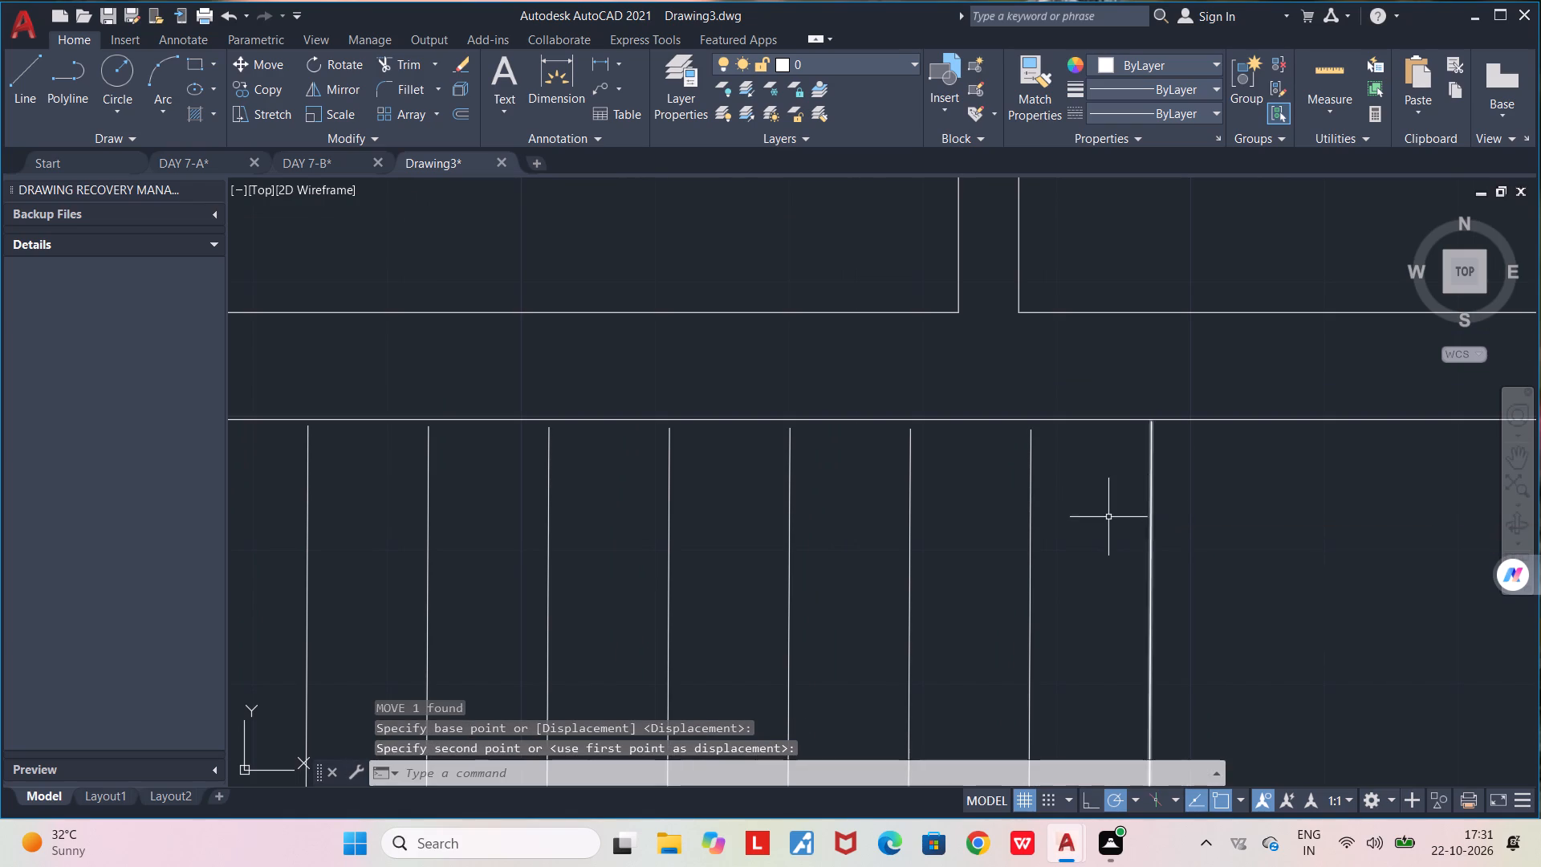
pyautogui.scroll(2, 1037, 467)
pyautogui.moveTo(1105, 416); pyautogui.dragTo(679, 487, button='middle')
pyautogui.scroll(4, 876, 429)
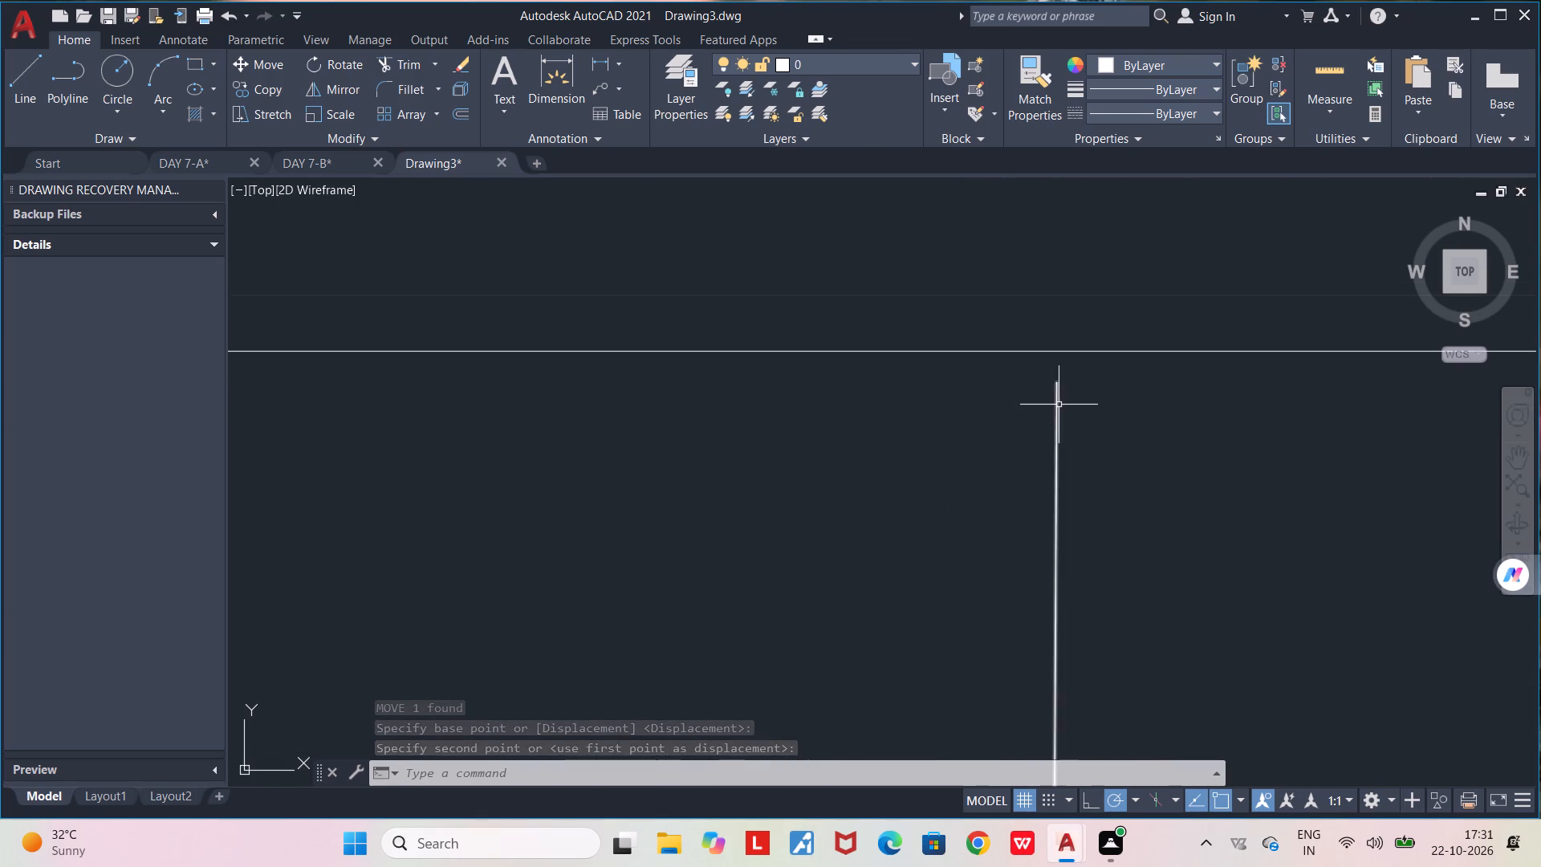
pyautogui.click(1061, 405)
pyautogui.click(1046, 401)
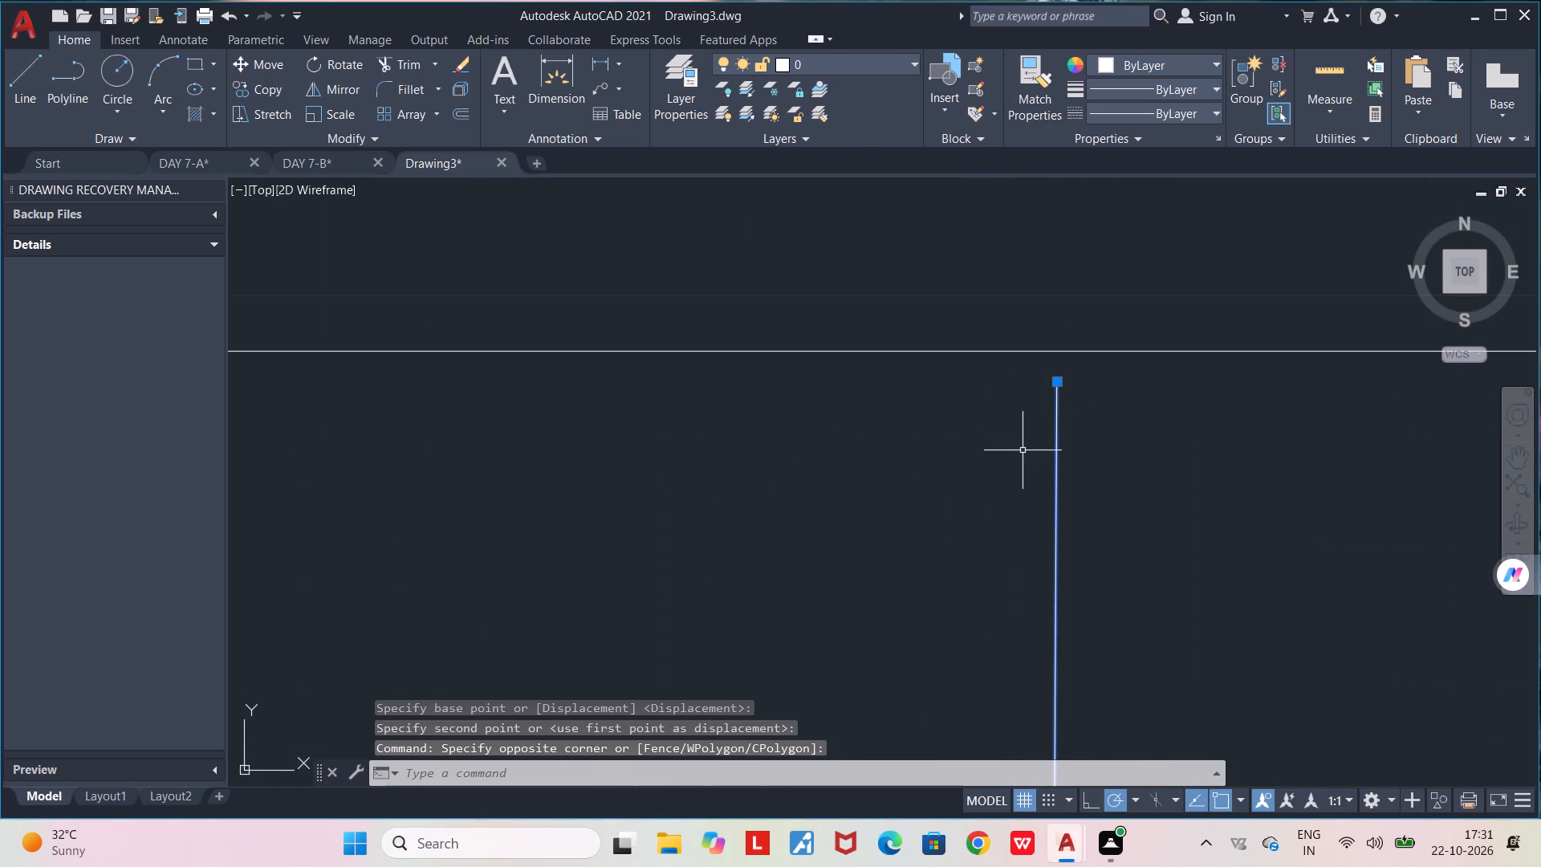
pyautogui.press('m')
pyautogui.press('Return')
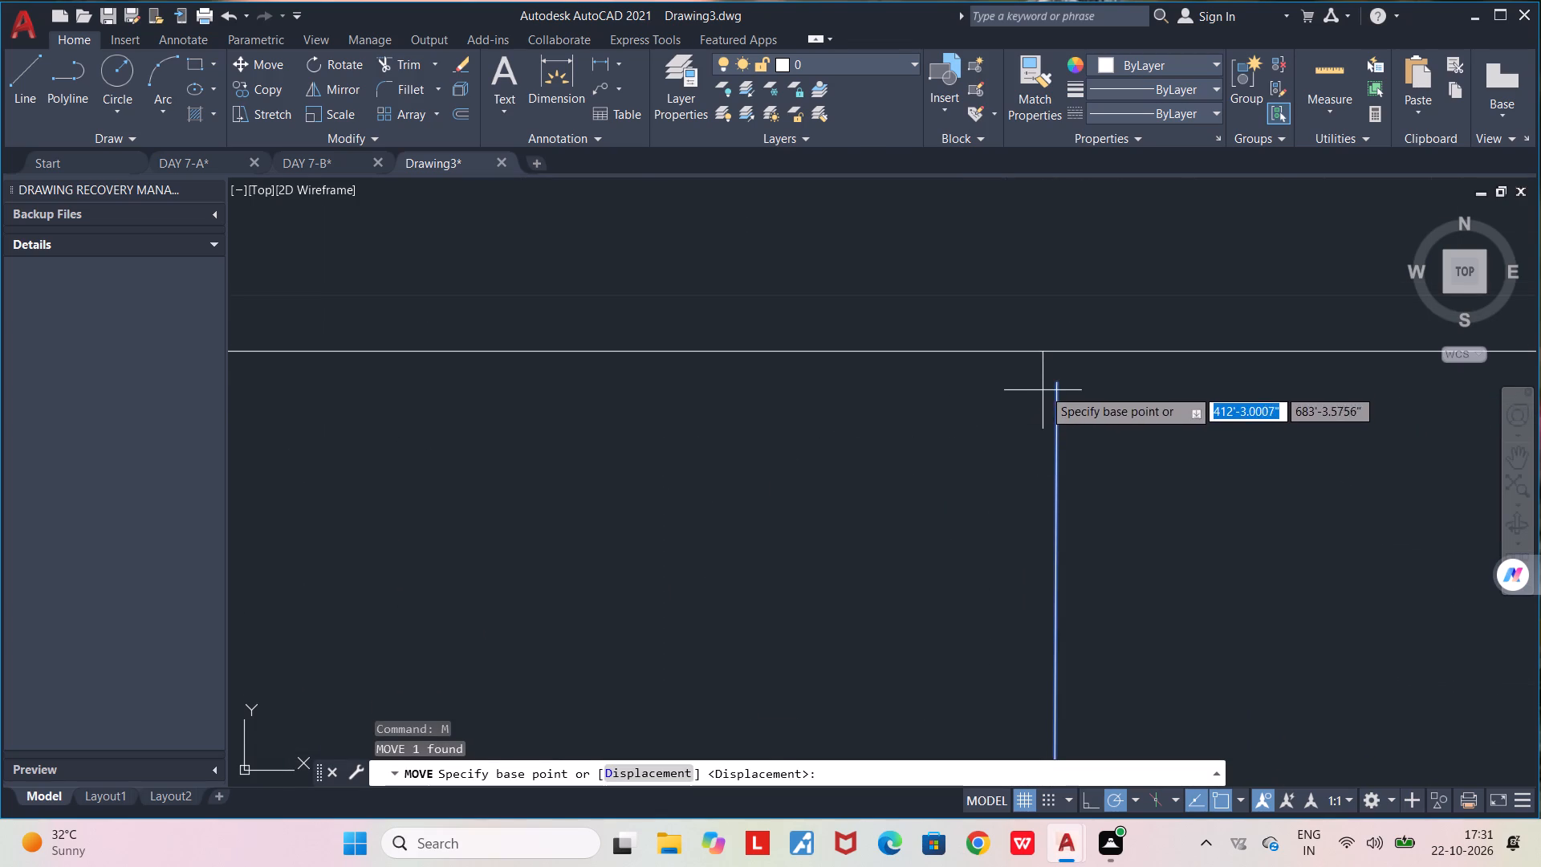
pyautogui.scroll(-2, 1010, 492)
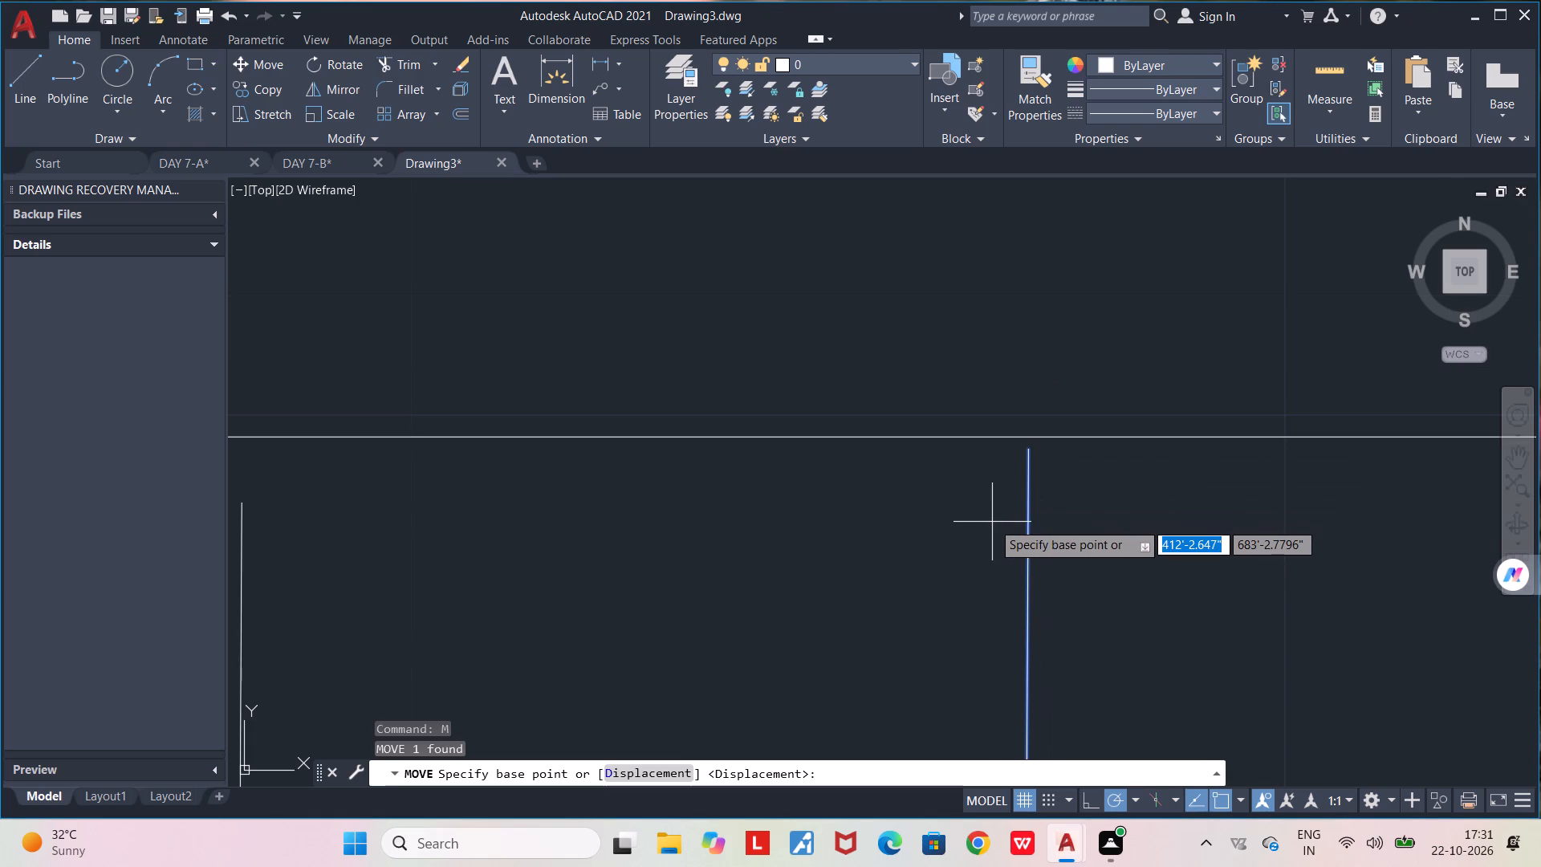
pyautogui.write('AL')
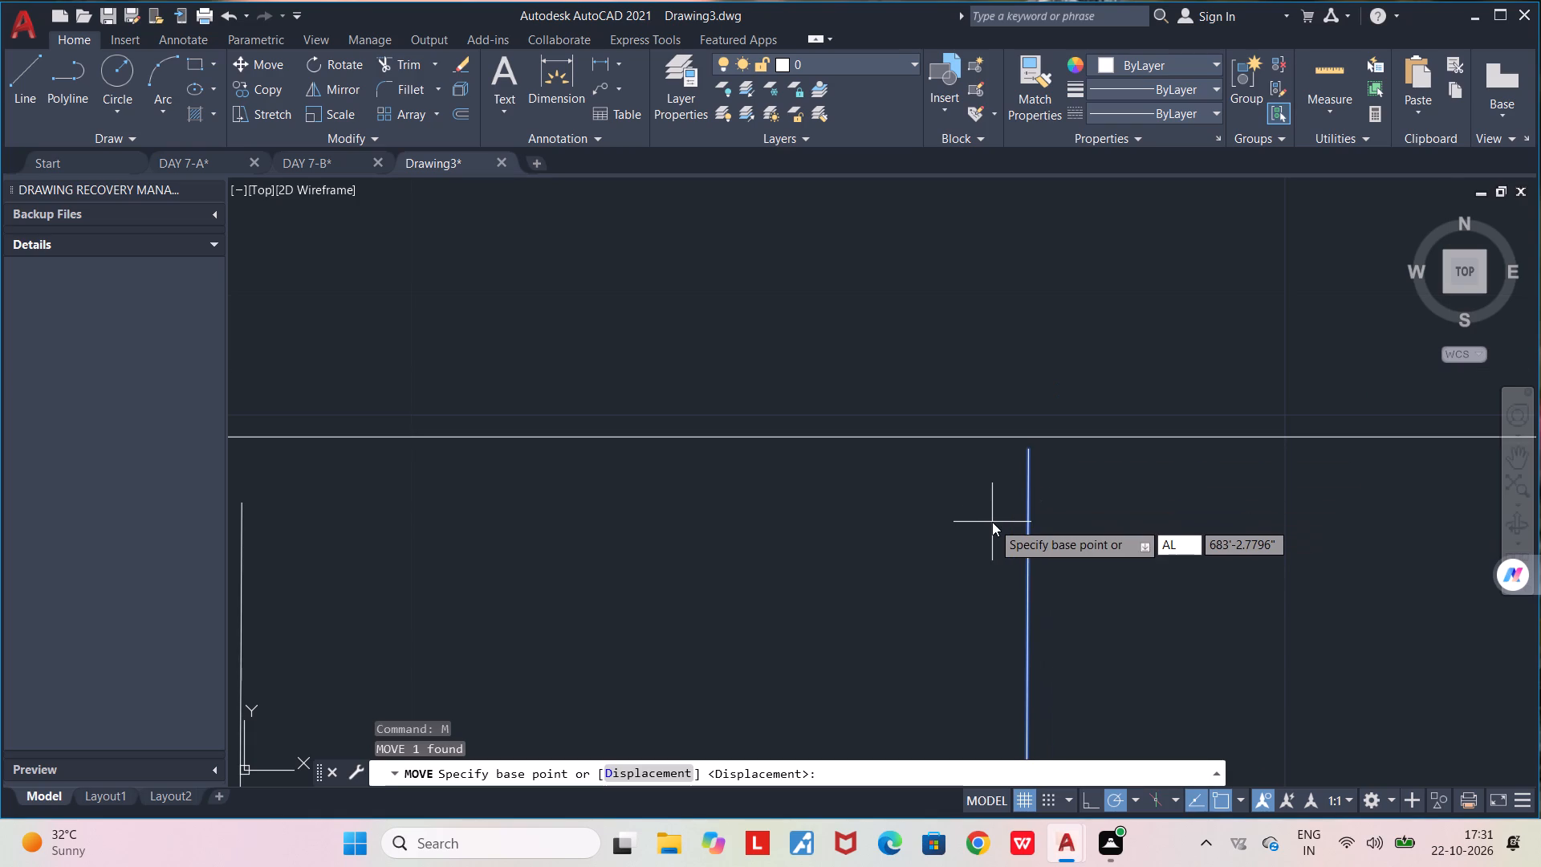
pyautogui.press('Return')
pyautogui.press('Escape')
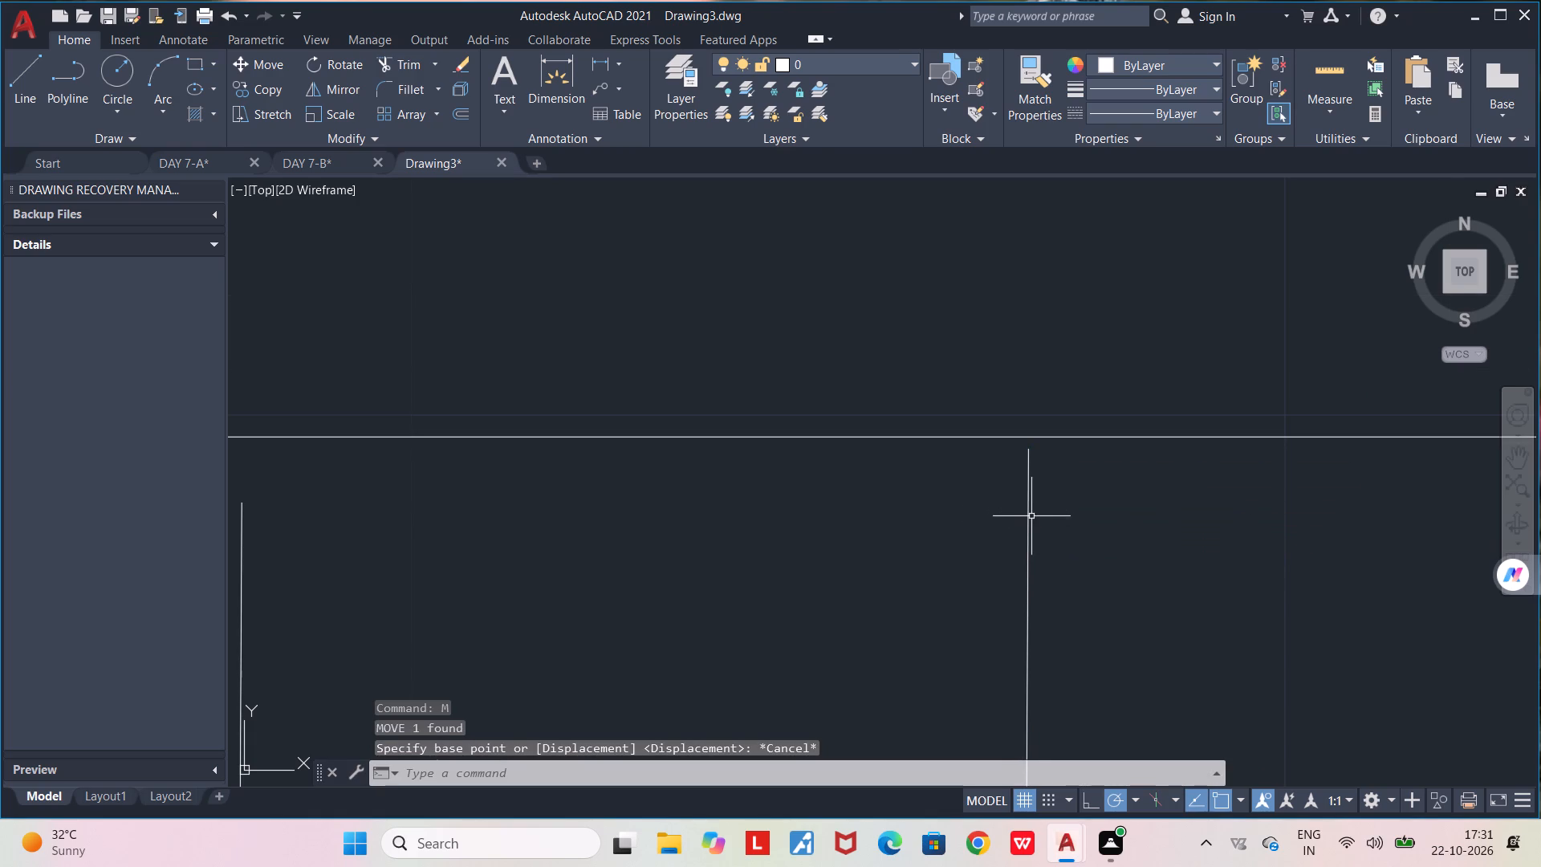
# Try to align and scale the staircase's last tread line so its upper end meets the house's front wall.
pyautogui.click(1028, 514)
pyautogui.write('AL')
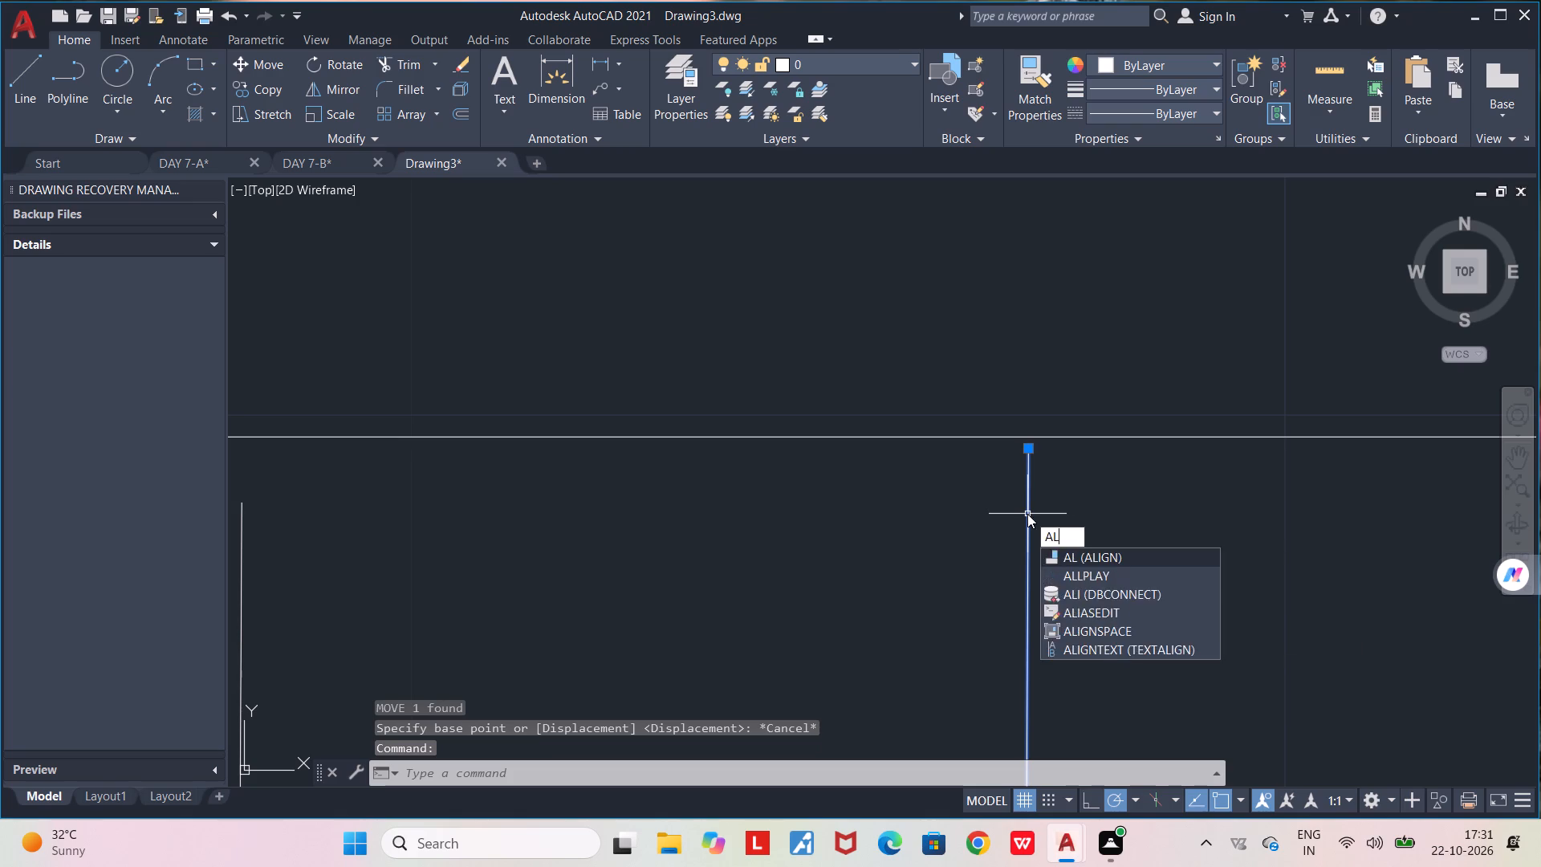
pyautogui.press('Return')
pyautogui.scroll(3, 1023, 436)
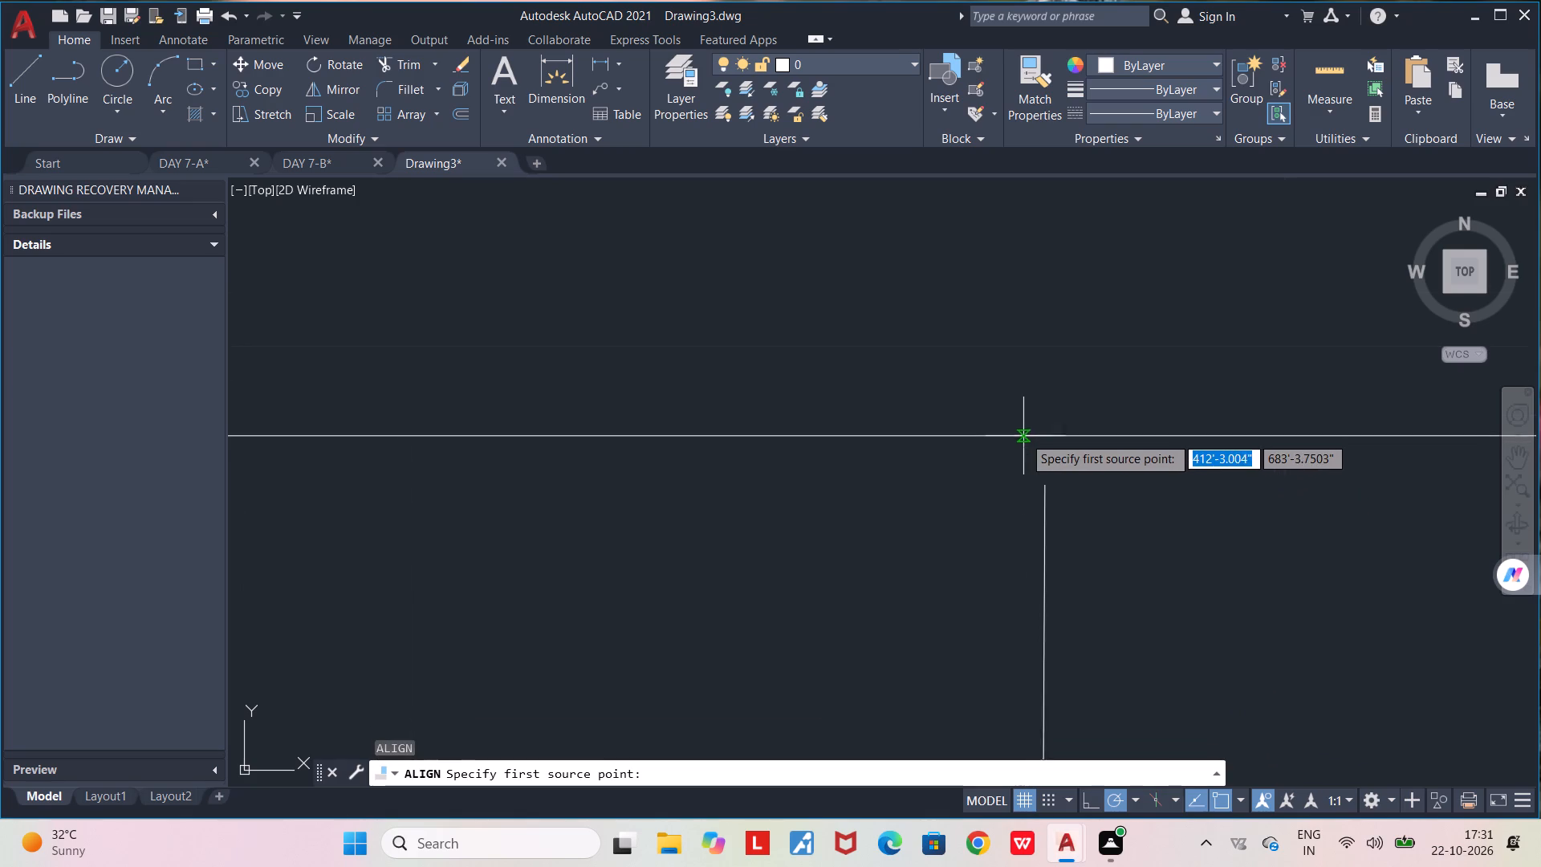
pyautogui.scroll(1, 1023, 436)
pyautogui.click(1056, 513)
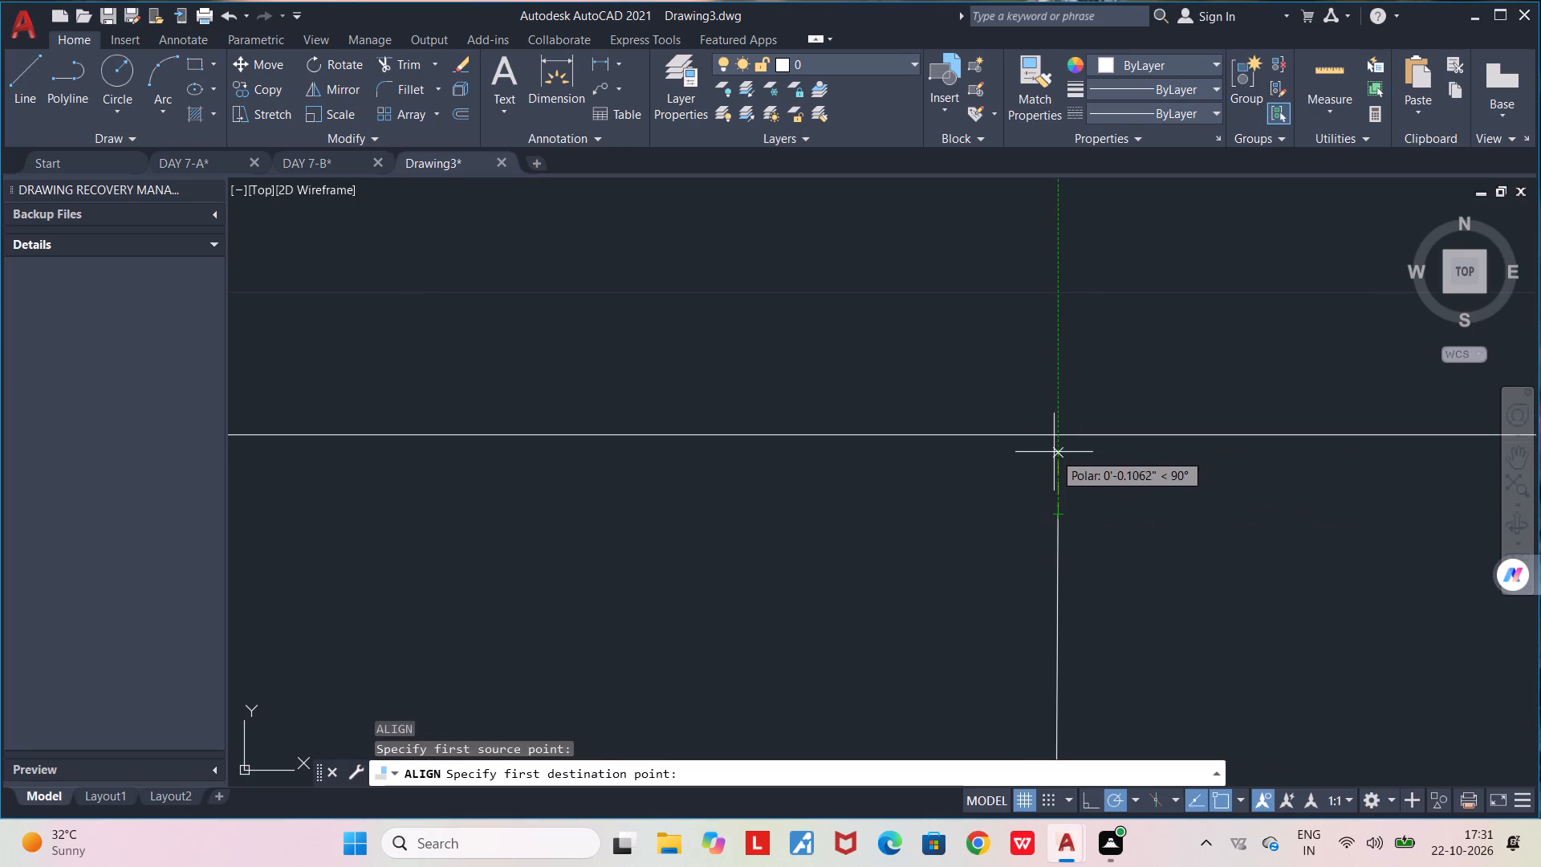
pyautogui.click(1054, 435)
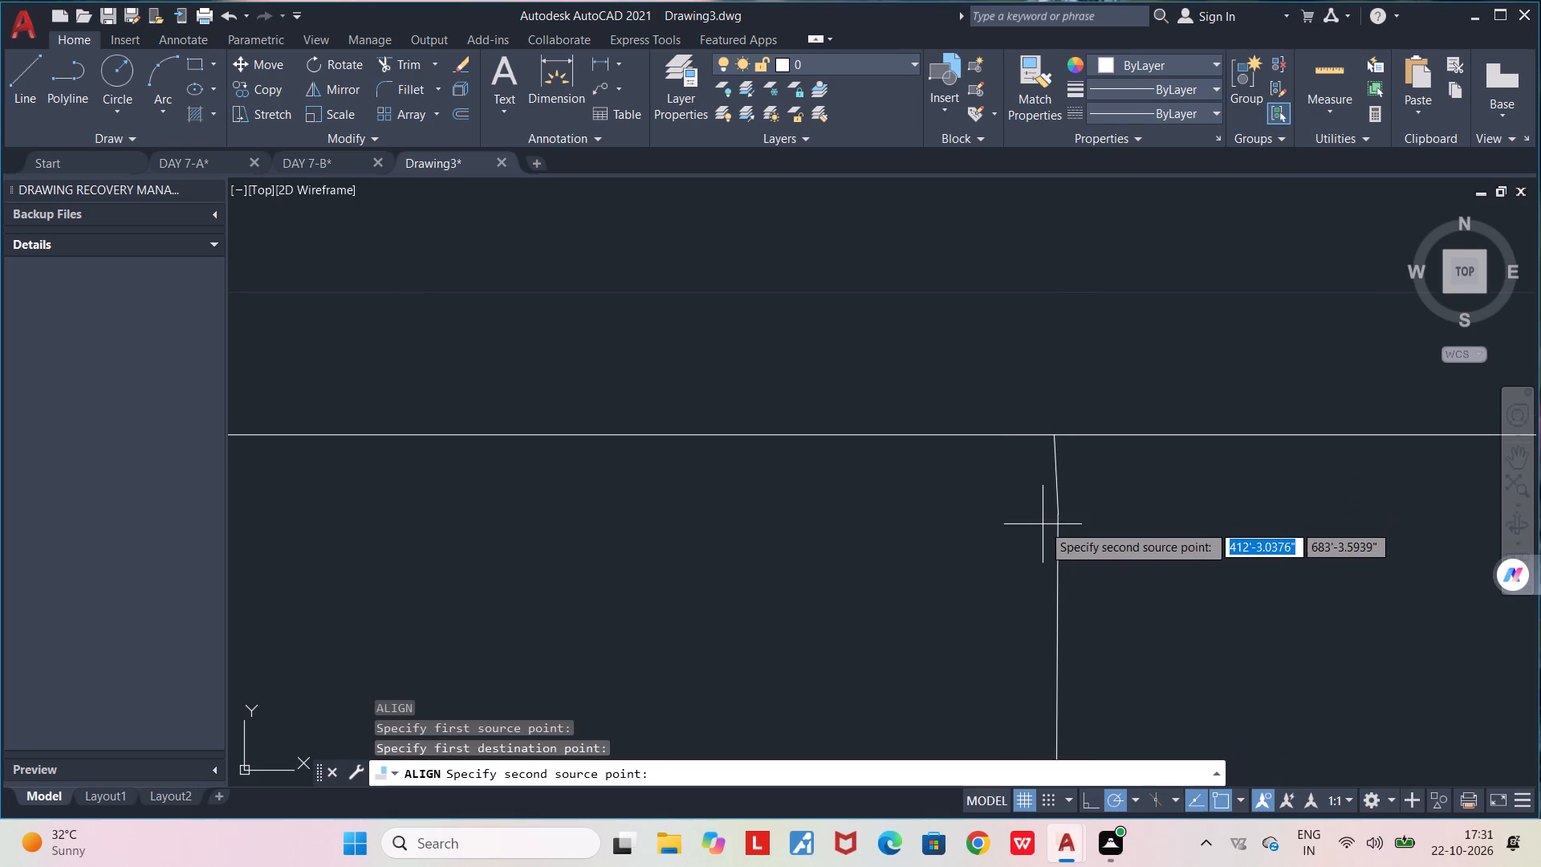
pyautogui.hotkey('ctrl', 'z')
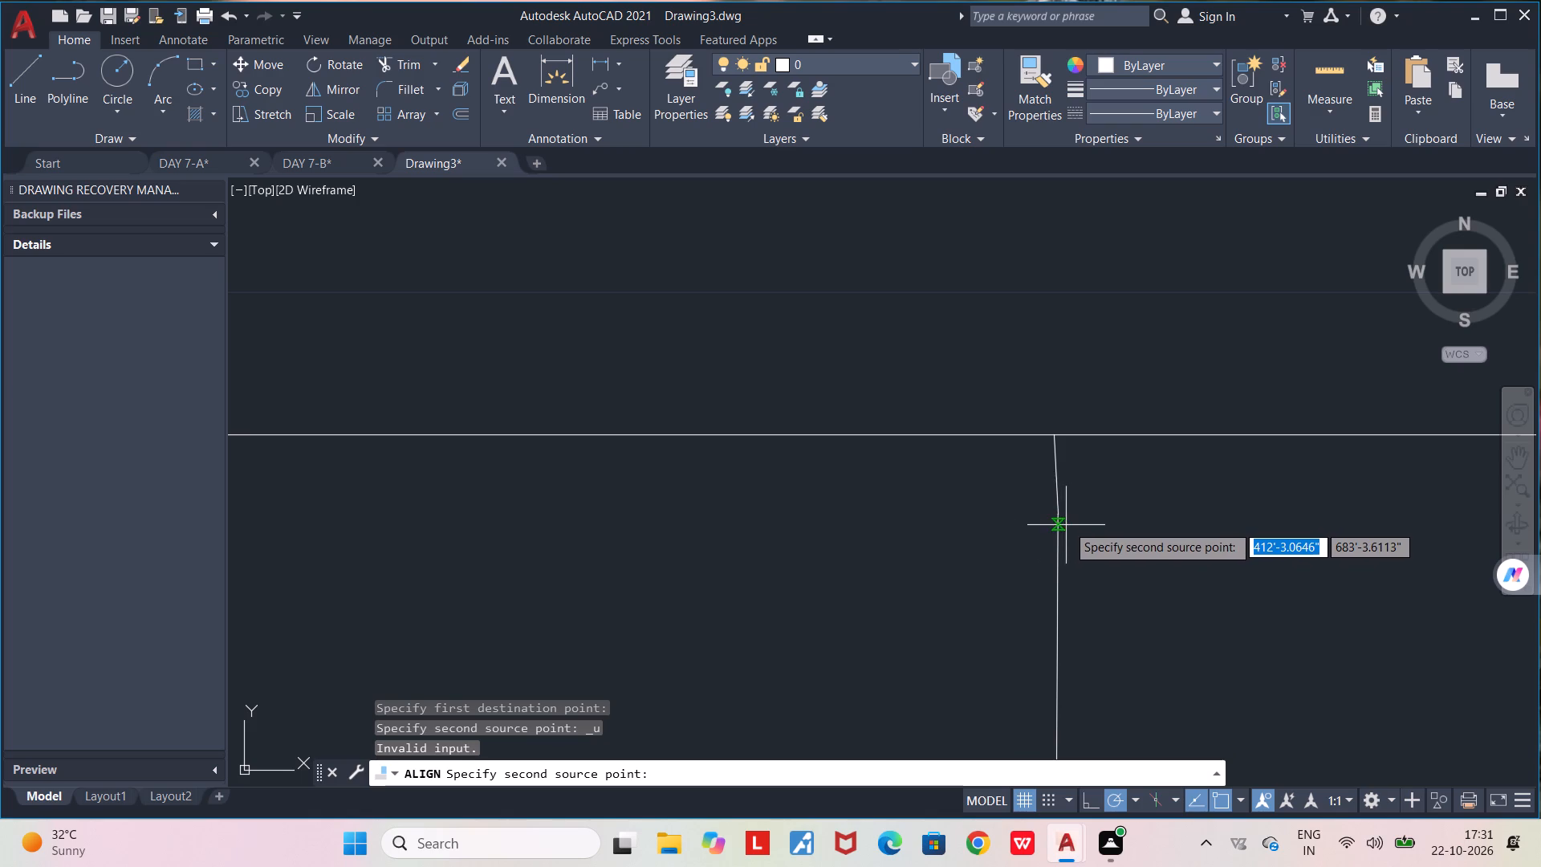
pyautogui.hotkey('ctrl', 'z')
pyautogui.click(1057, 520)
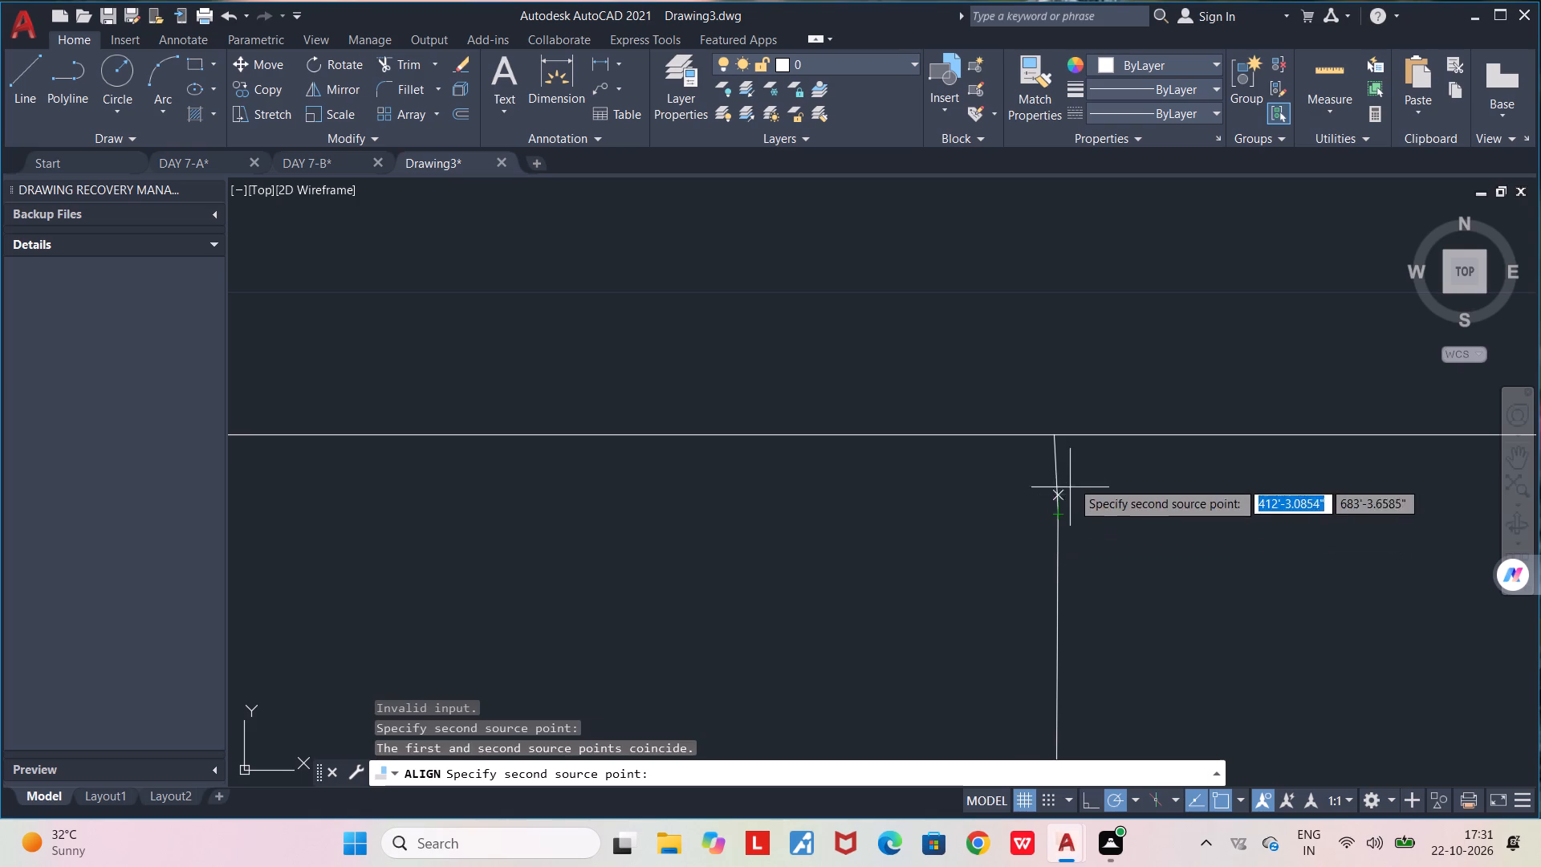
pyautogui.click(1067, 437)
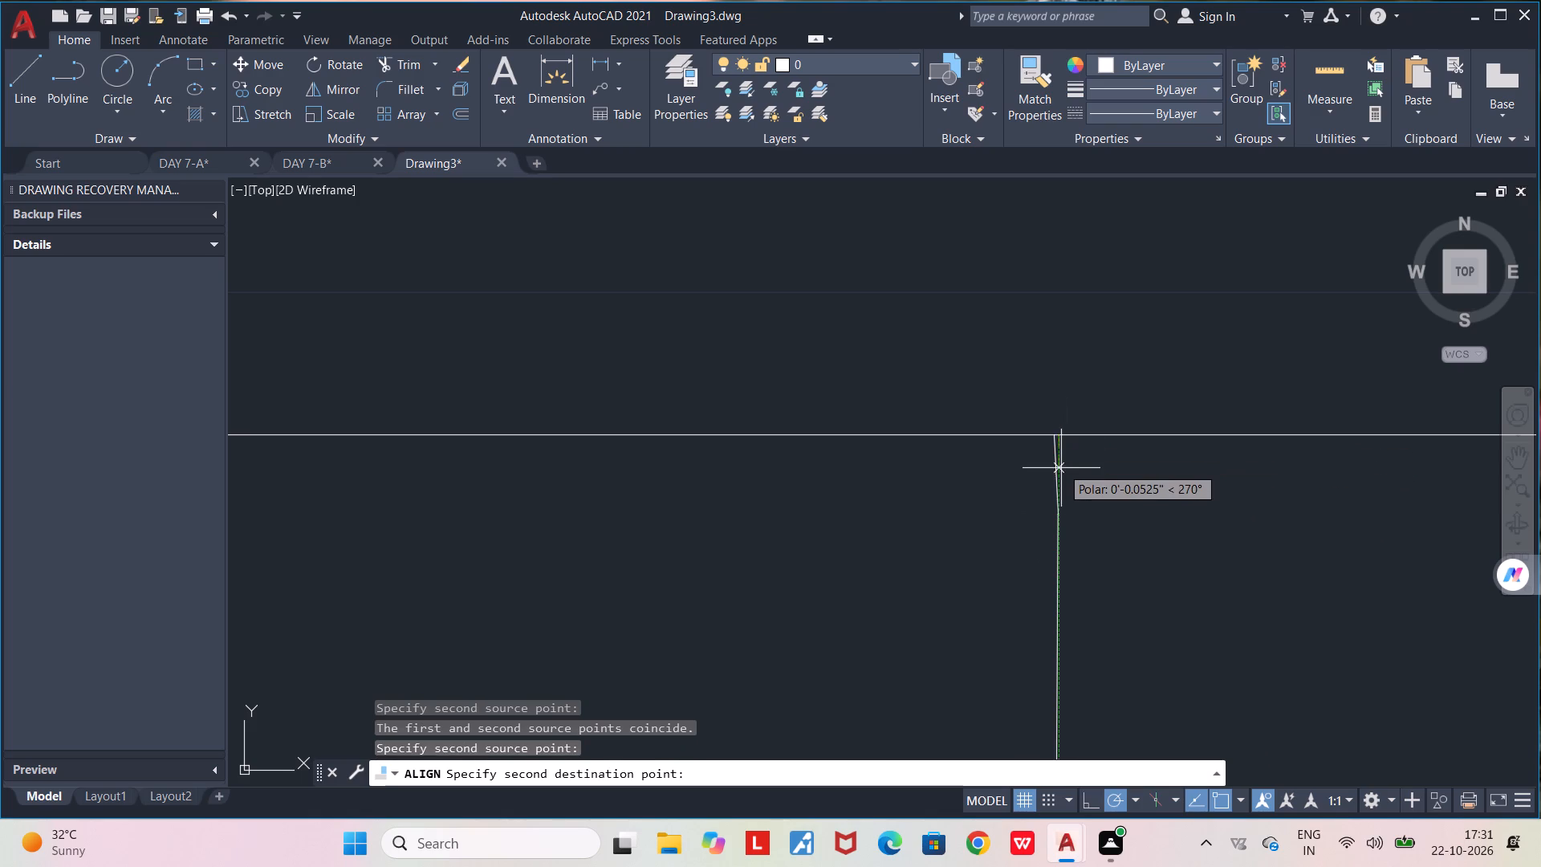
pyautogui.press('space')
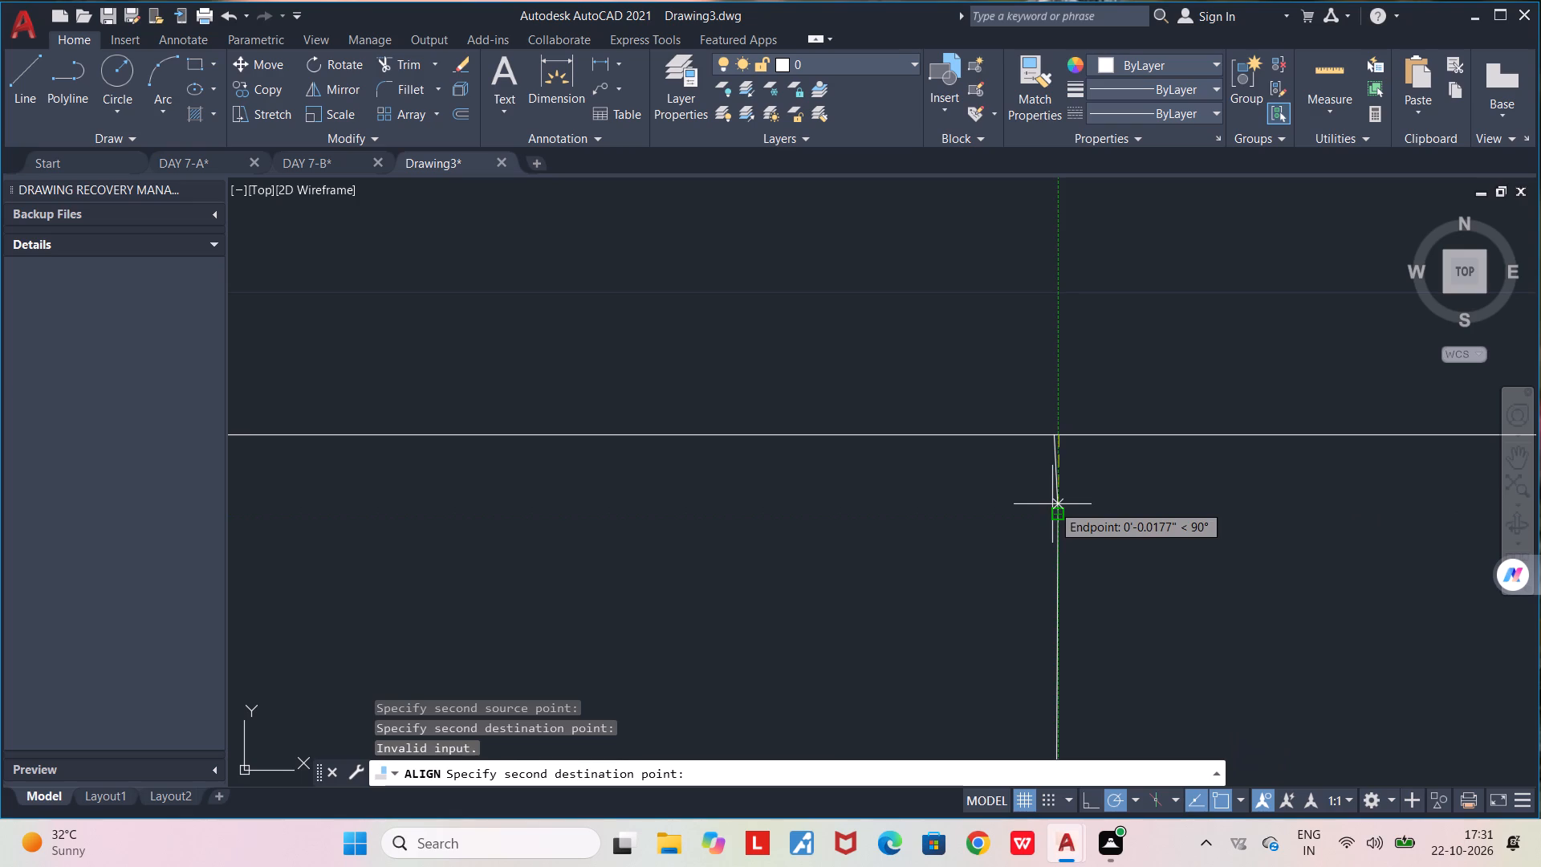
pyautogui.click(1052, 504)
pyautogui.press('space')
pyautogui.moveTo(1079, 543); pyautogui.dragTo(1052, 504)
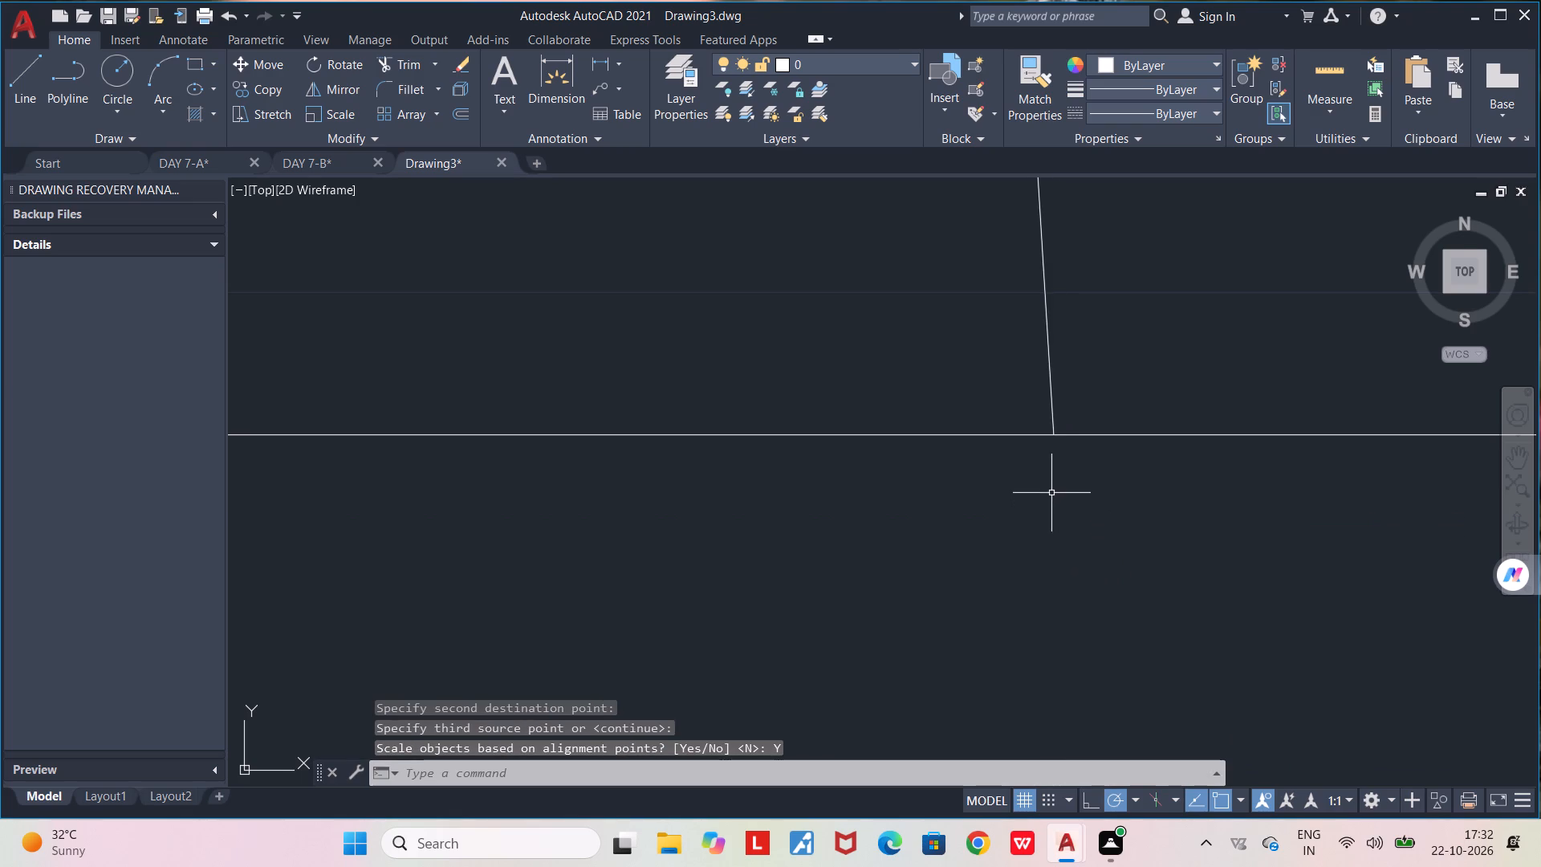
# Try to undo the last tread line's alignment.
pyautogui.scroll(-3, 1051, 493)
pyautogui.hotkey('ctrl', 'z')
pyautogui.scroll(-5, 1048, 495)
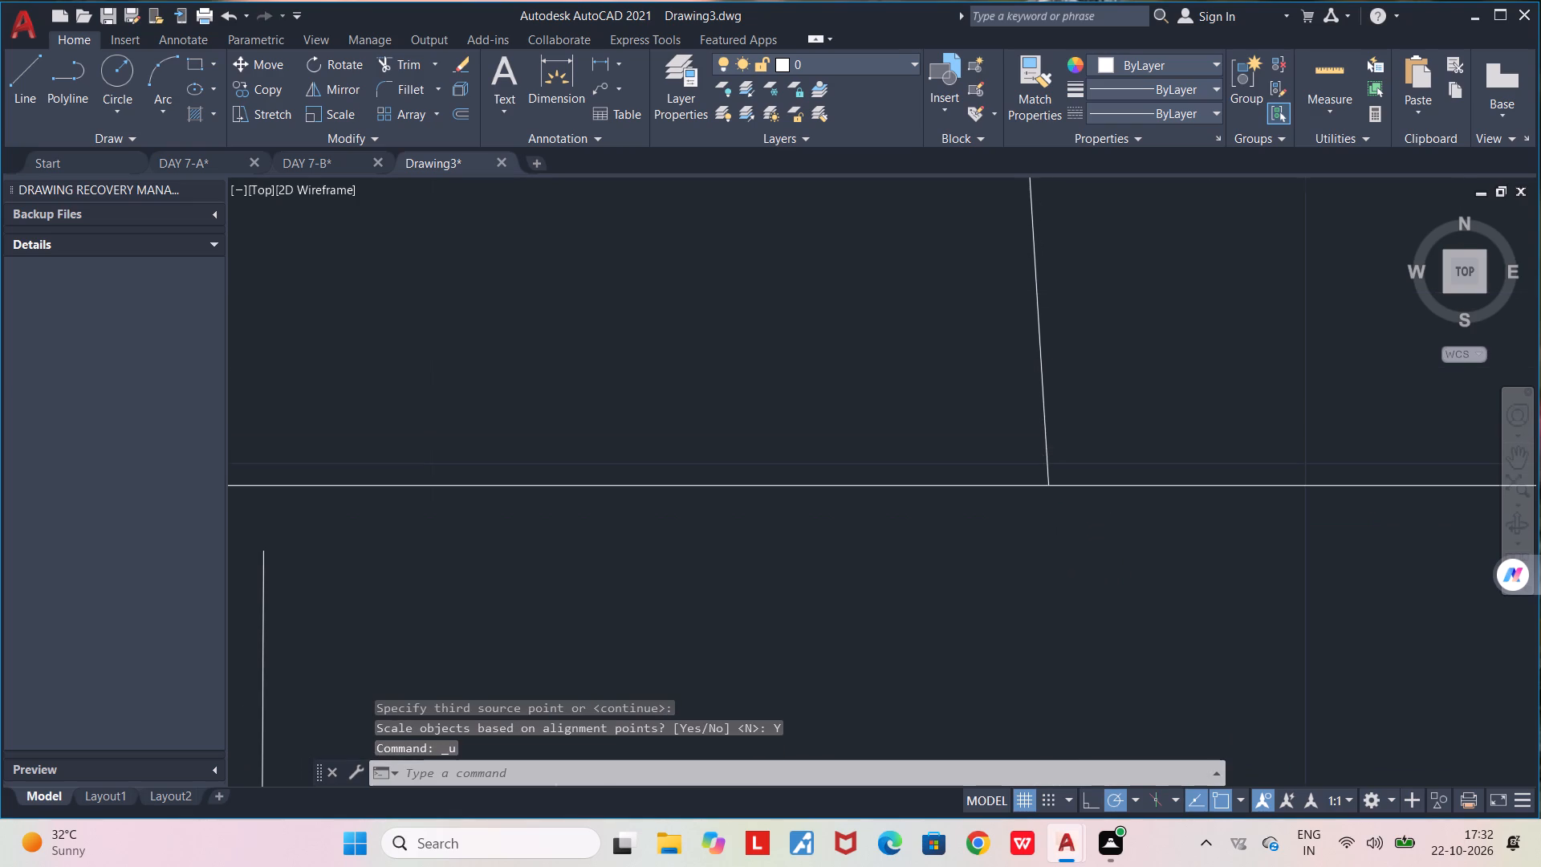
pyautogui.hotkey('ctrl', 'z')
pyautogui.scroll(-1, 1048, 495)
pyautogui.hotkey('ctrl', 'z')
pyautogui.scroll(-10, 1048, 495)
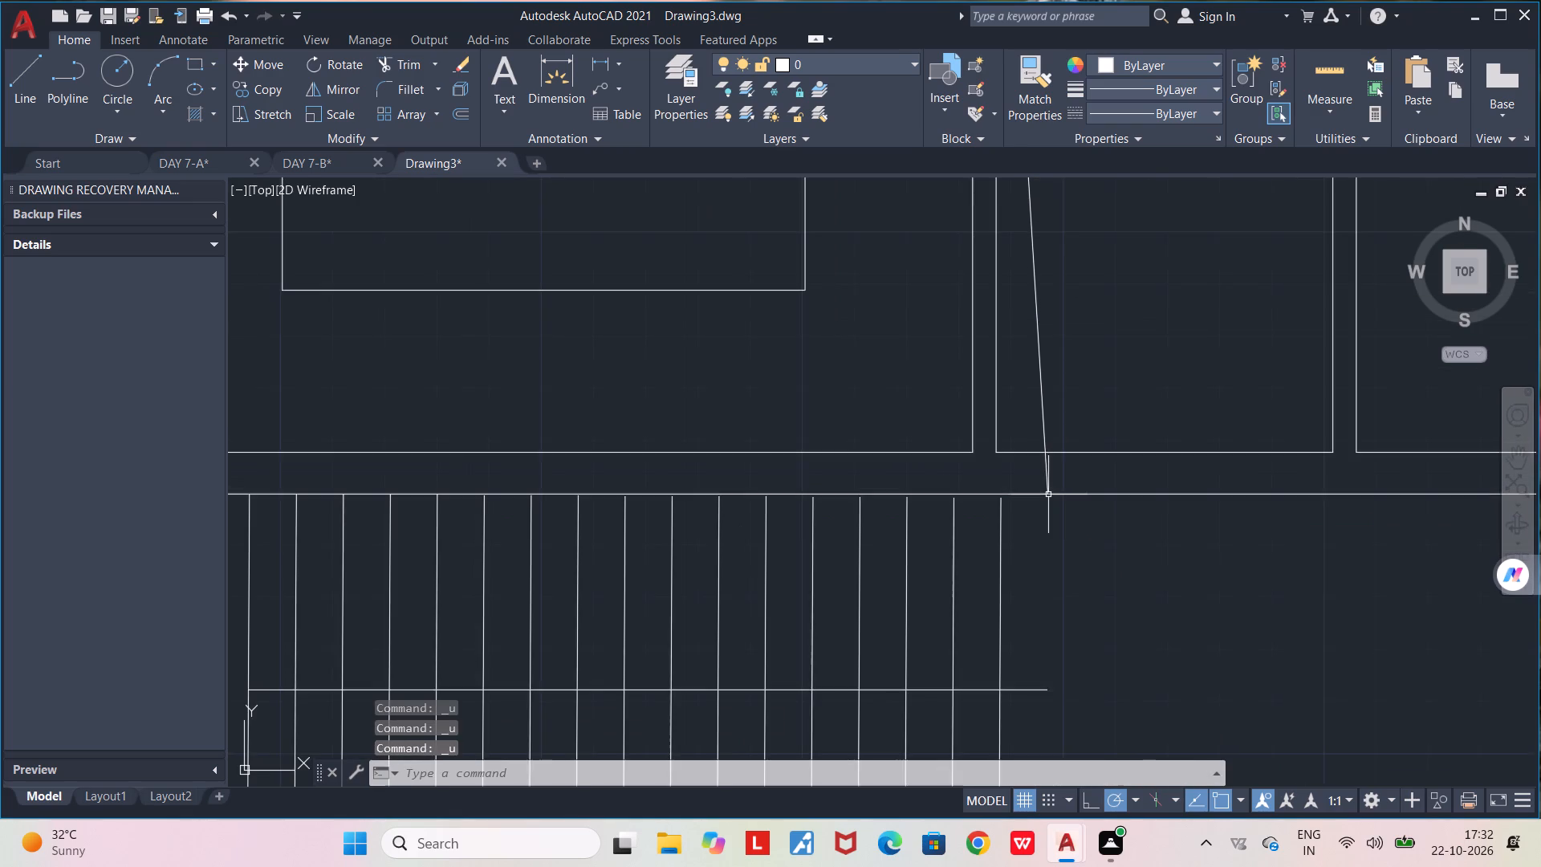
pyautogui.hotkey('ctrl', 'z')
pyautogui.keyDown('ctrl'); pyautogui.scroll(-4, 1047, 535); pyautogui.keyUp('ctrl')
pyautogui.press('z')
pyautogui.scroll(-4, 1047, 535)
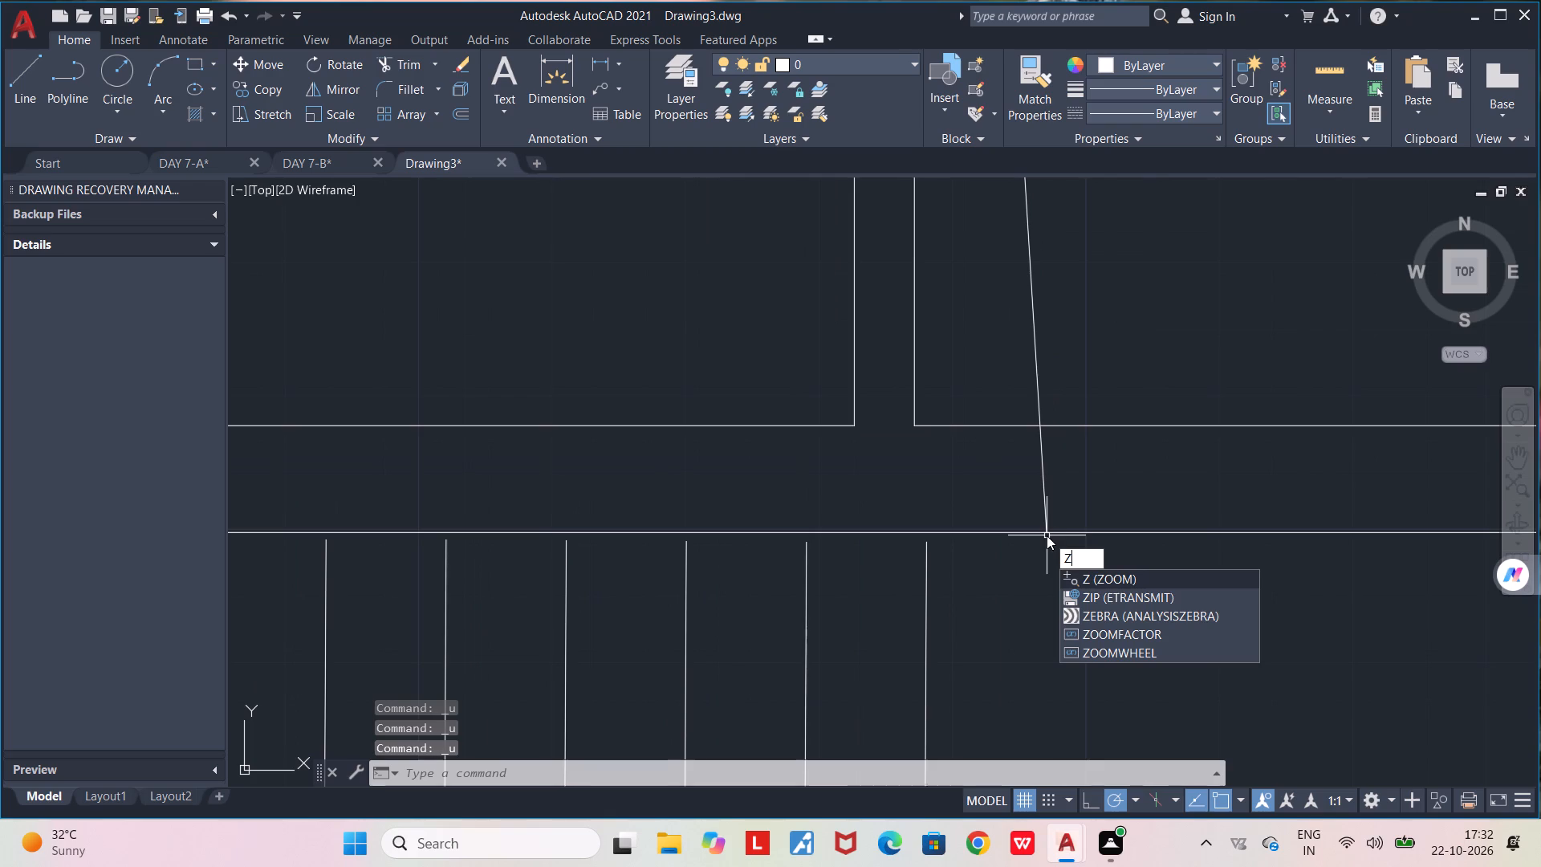
# Delete the slanted, misaligned tread line rising from the front wall at the staircase's right end.
pyautogui.click(1037, 388)
pyautogui.press('Delete')
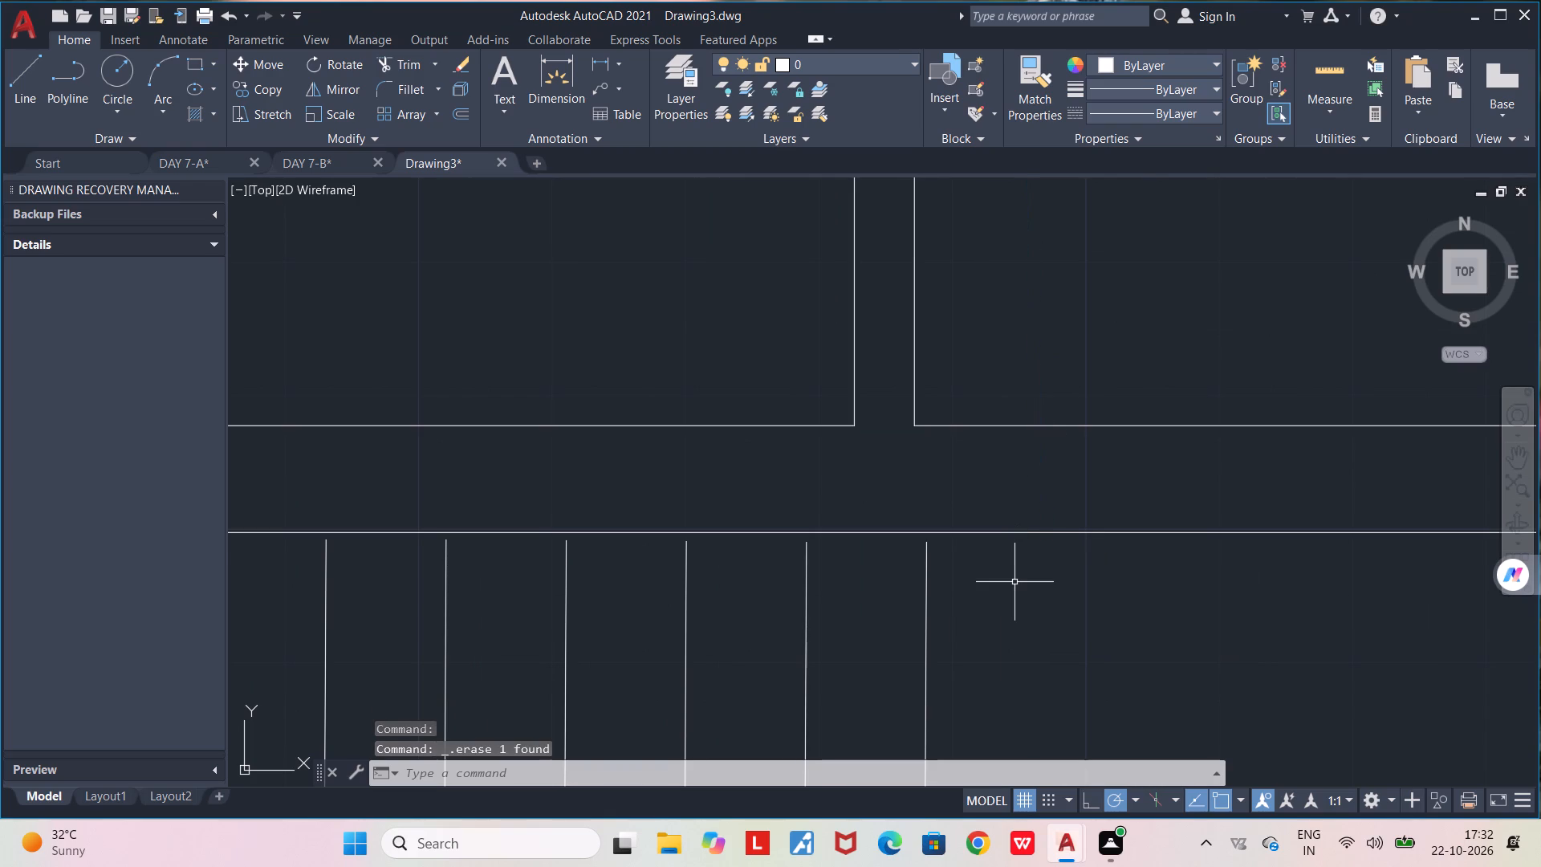
# Offset the staircase's rightmost remaining tread line 9" to the right to replace the deleted one.
pyautogui.scroll(-1, 1014, 582)
pyautogui.moveTo(1020, 646); pyautogui.dragTo(974, 356, button='middle')
pyautogui.scroll(-1, 974, 356)
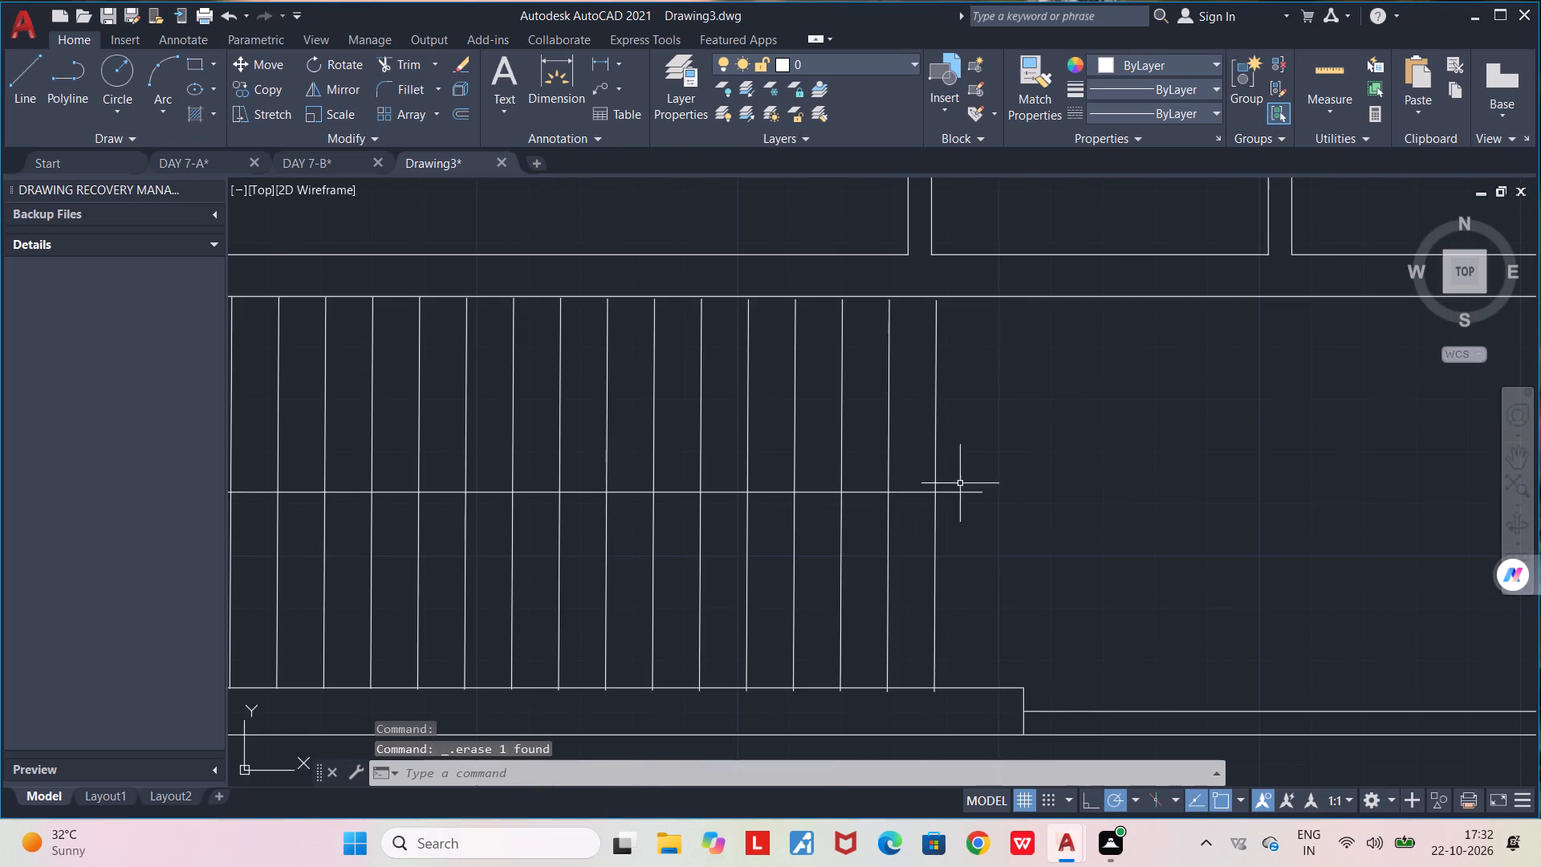
pyautogui.write('OFF')
pyautogui.hotkey('shift', 'Return')
pyautogui.click(936, 461)
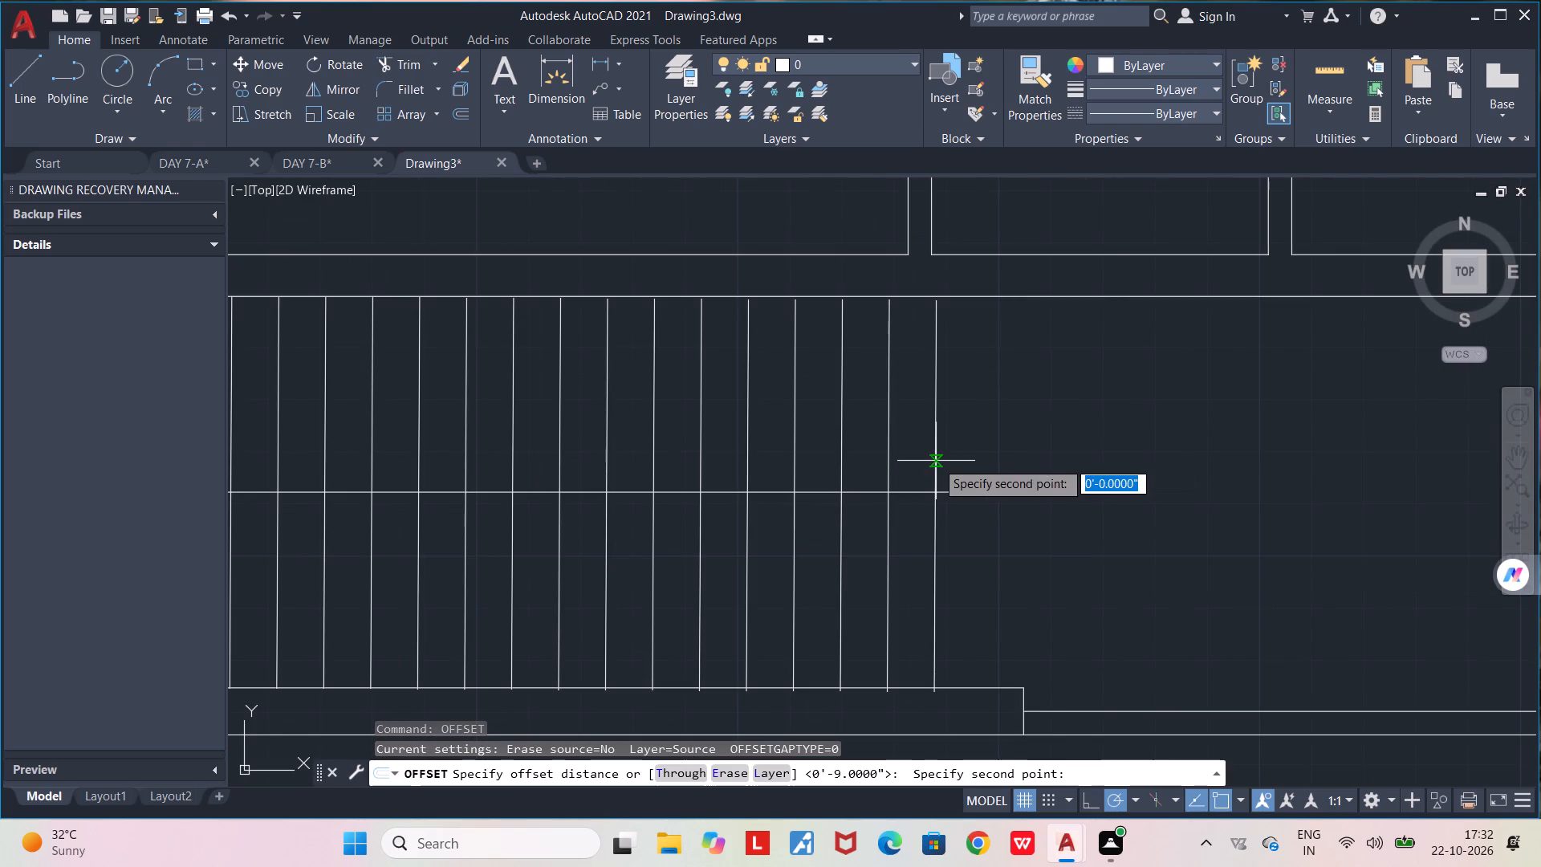
pyautogui.write('9"')
pyautogui.press('Return')
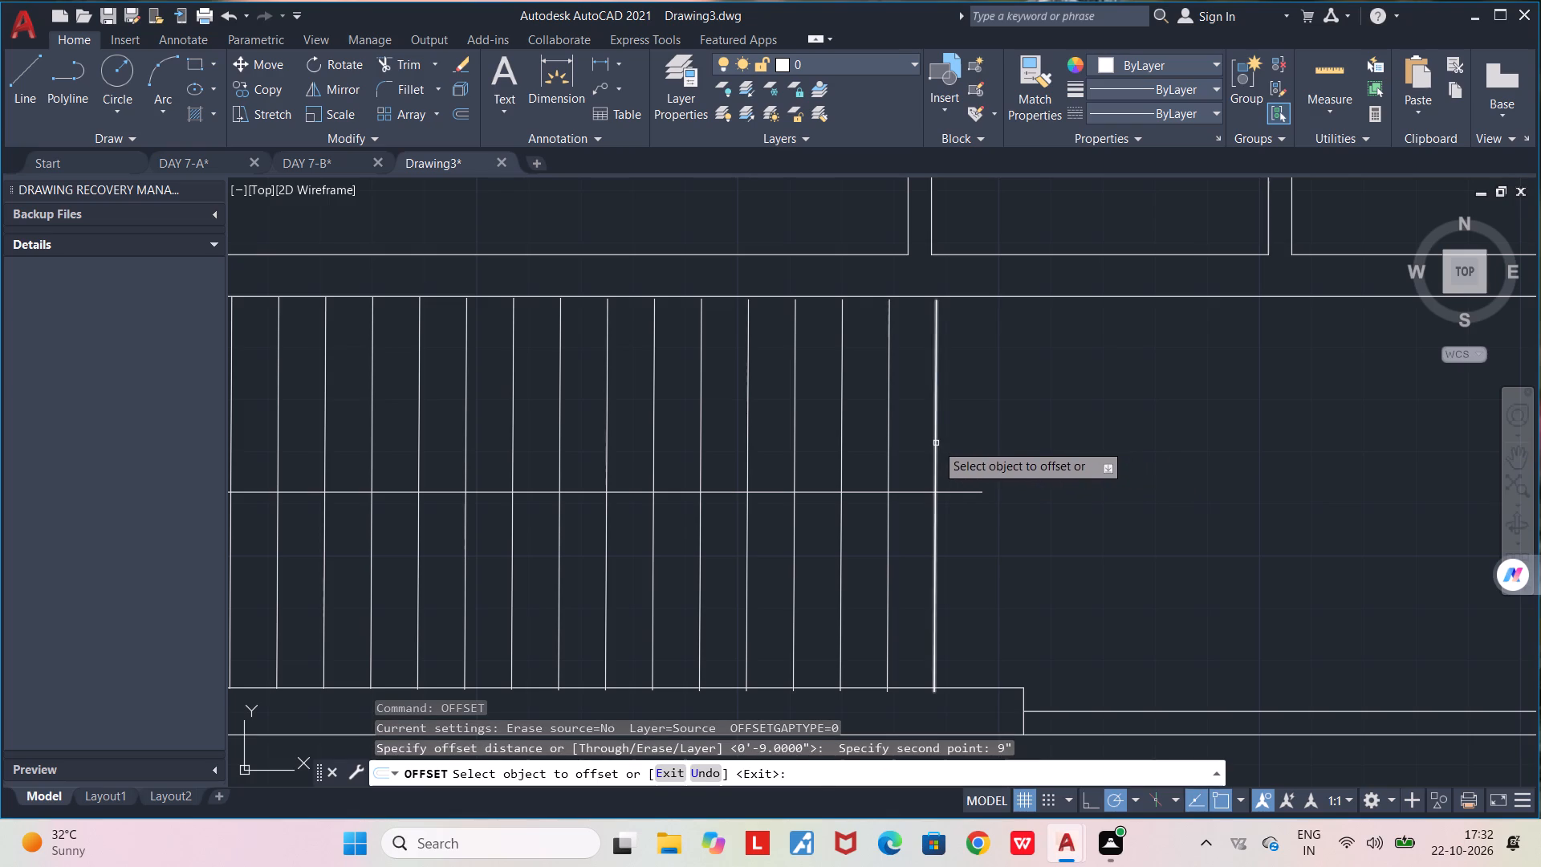
pyautogui.click(936, 443)
pyautogui.click(957, 454)
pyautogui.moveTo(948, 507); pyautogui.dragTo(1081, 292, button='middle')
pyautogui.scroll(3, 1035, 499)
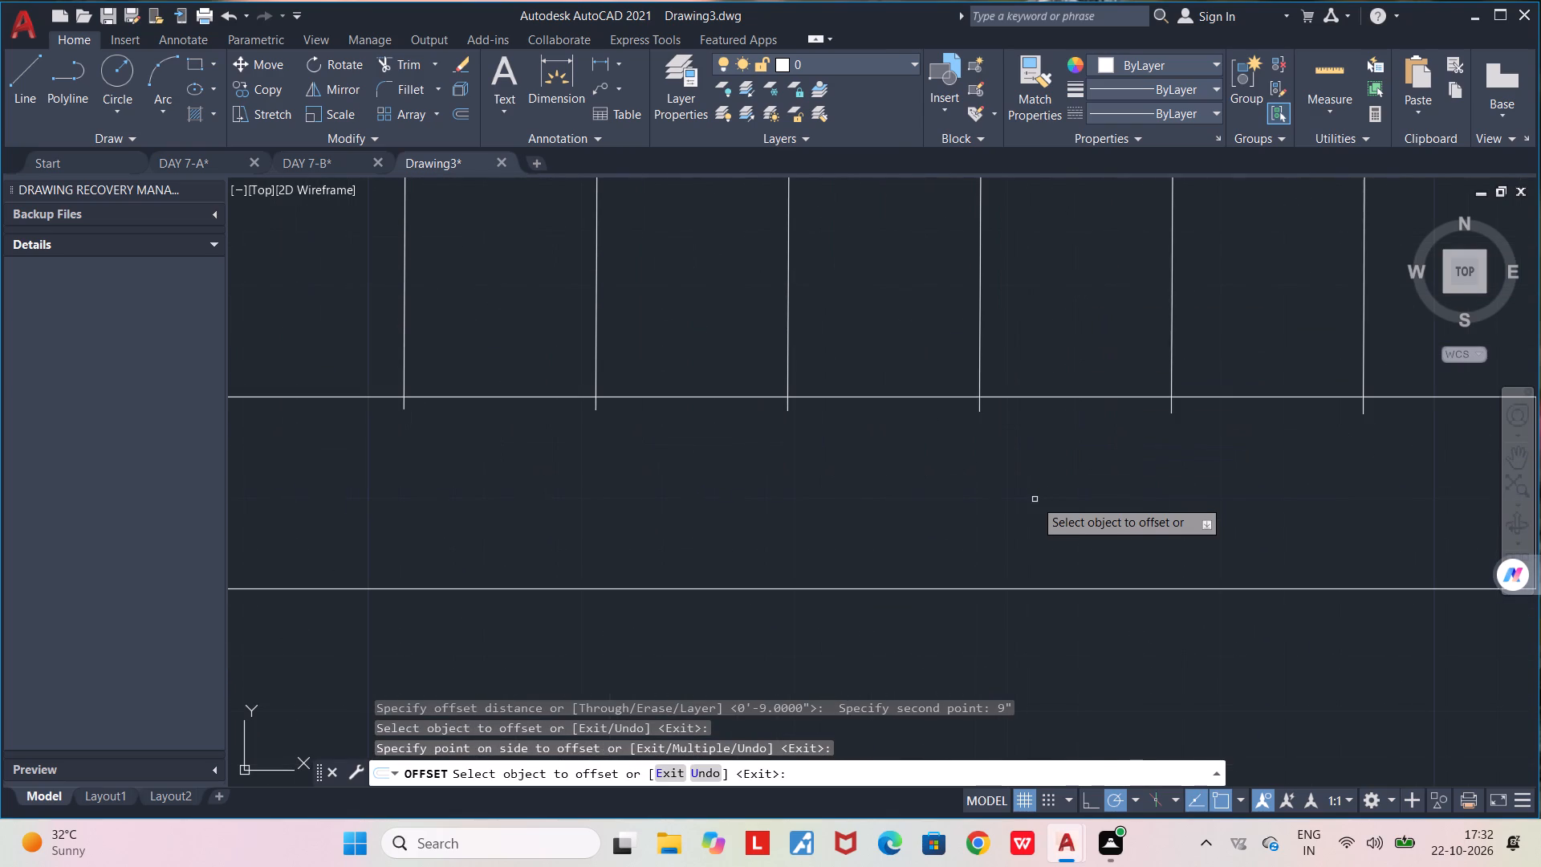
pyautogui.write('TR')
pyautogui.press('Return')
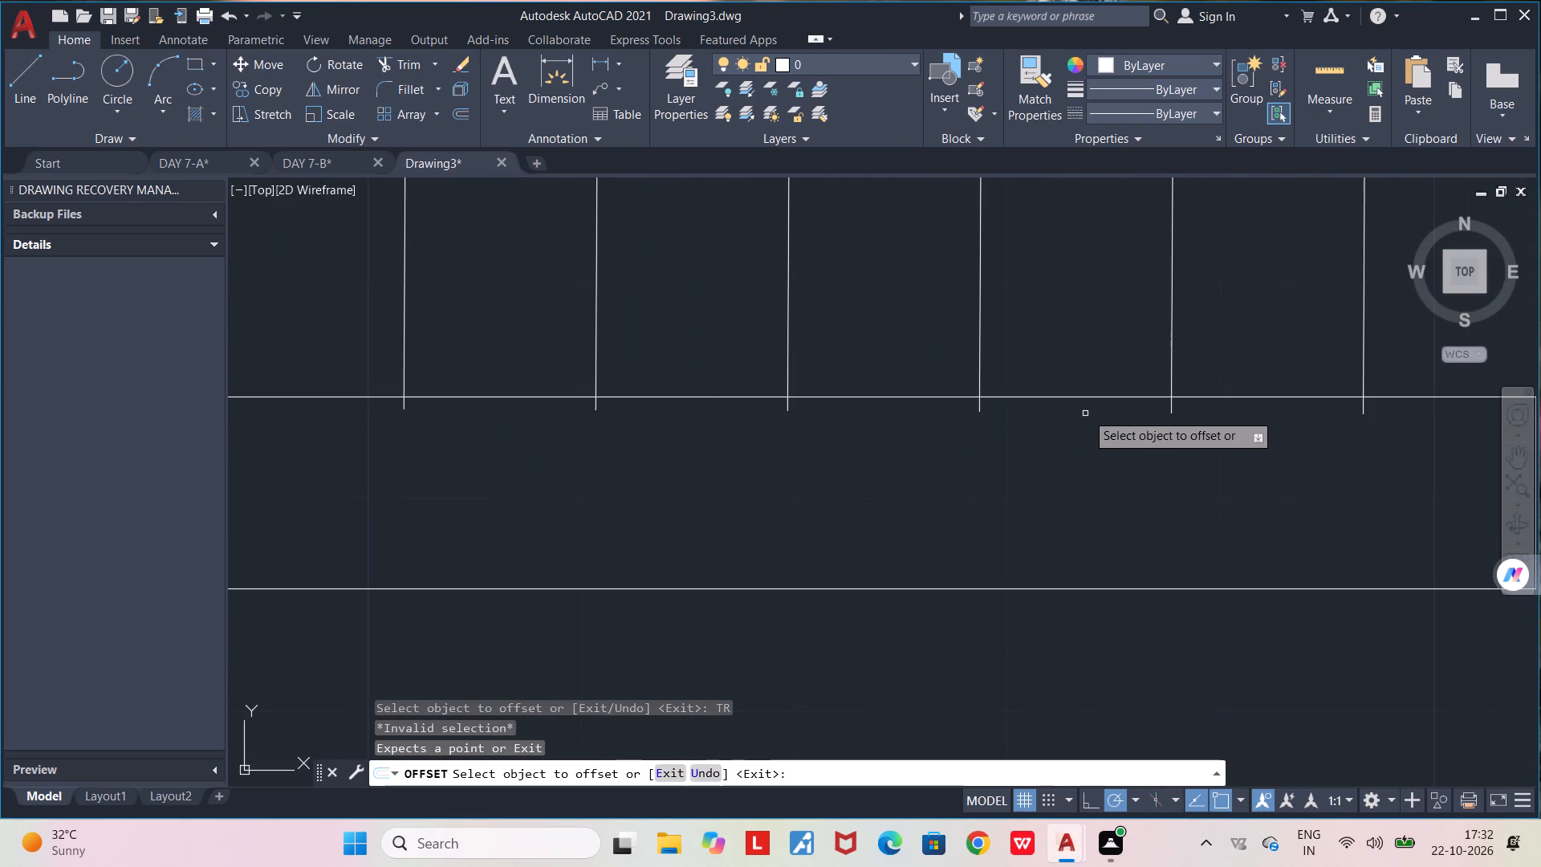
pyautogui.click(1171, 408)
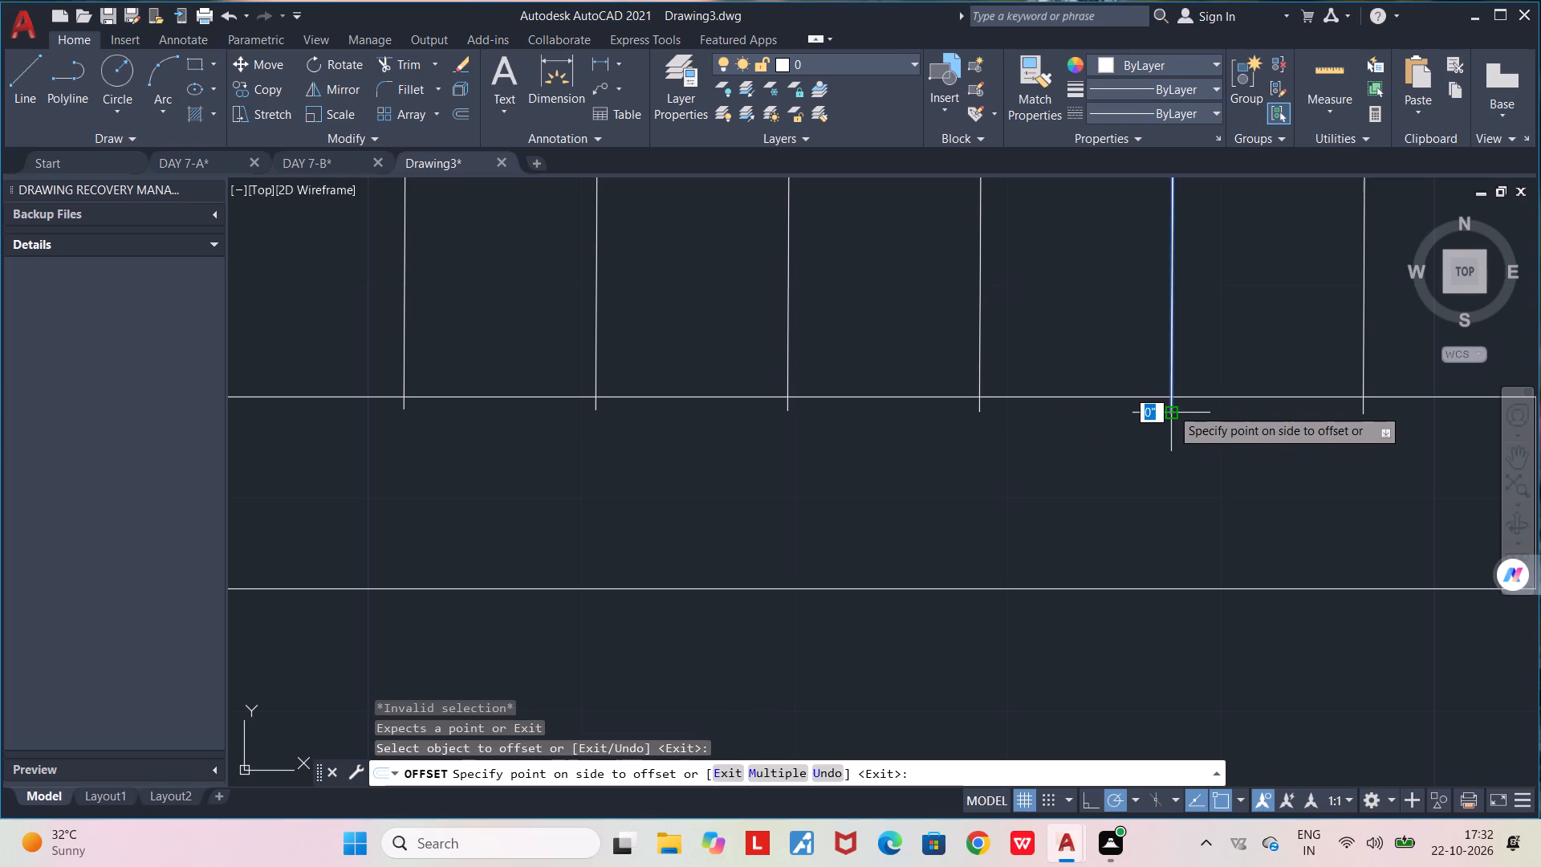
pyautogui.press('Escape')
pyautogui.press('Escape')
# Trim the short lower overhangs of five tread lines near the right end, at the staircase's bottom edge line.
pyautogui.write('TR')
pyautogui.press('Return')
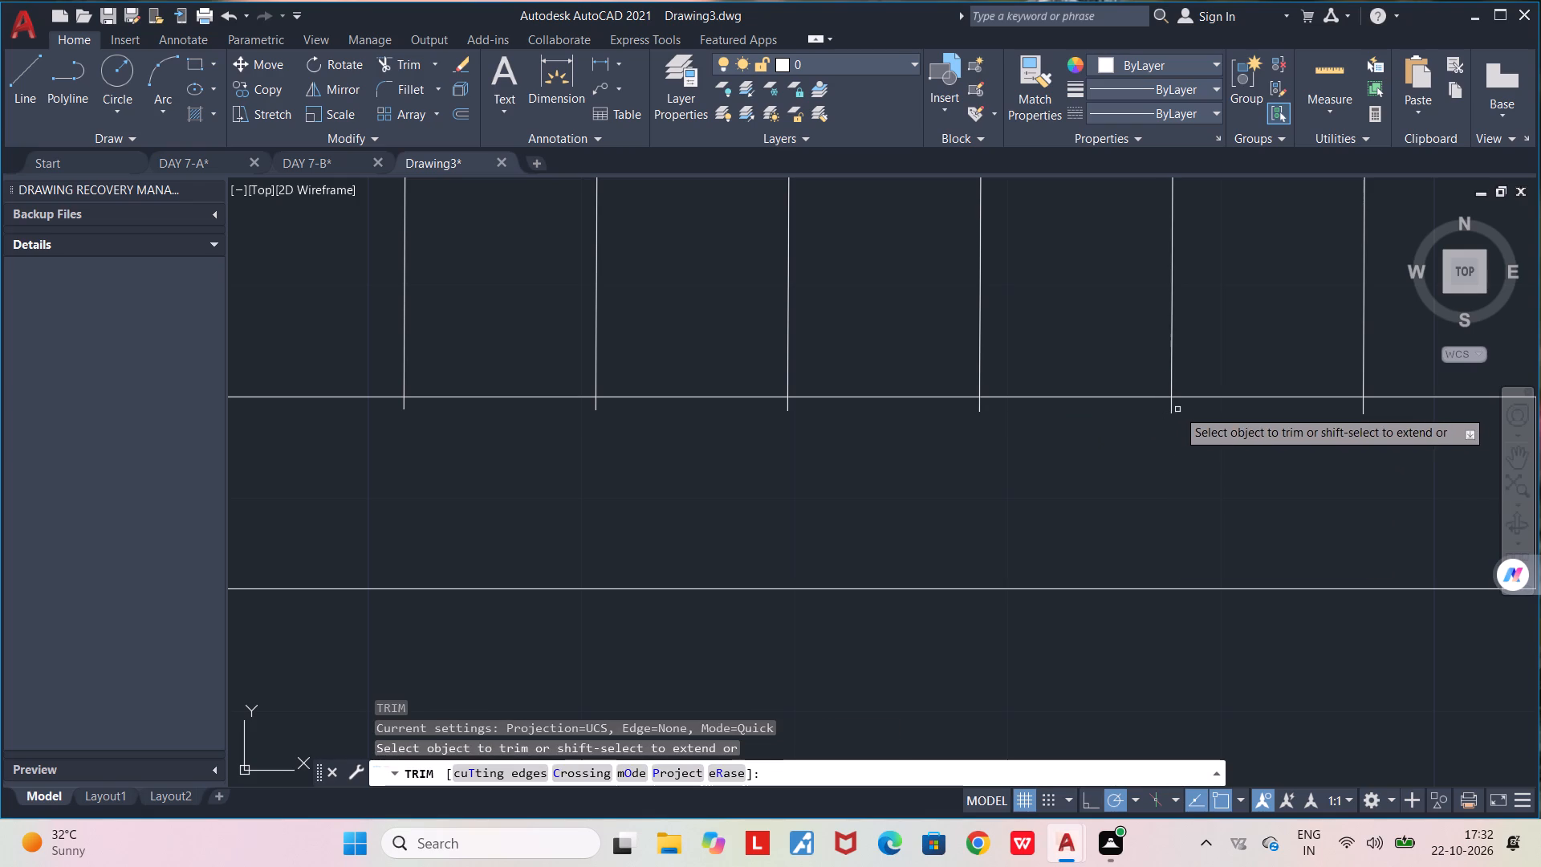
pyautogui.click(1171, 408)
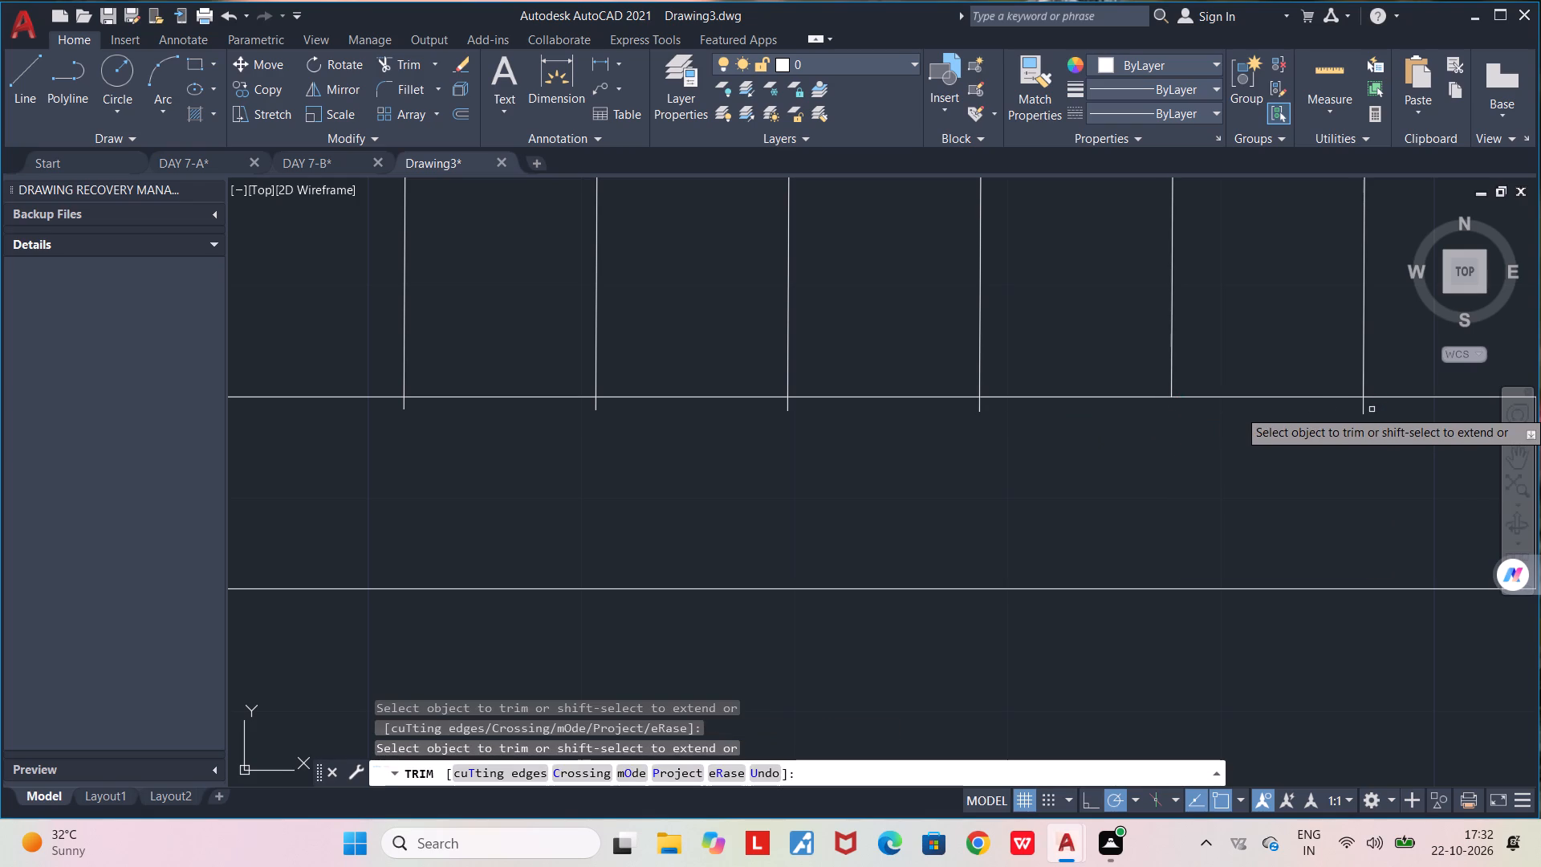
pyautogui.click(1360, 407)
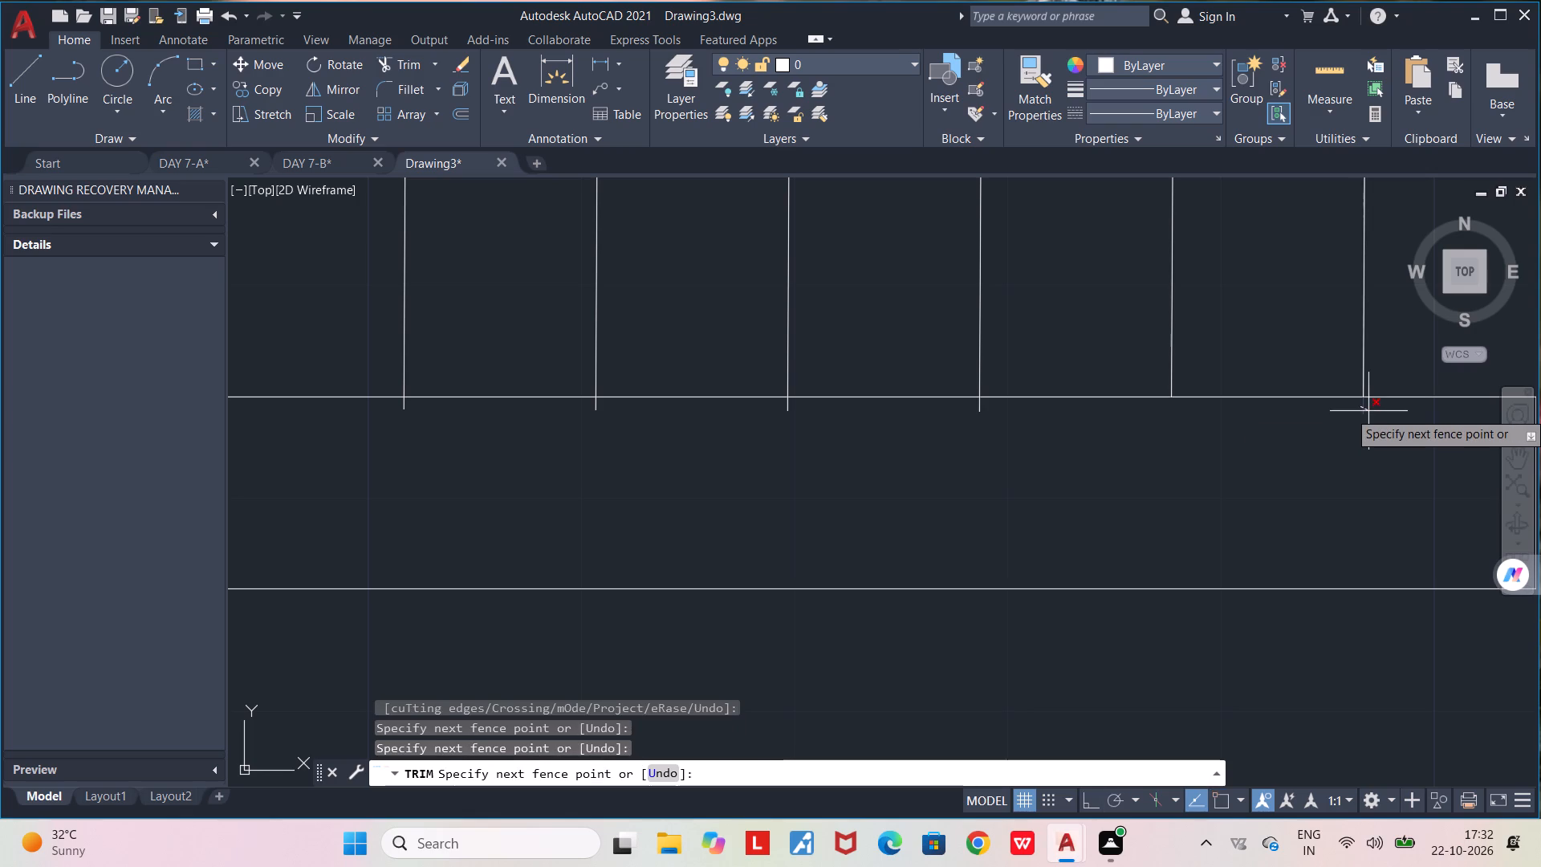
pyautogui.click(1368, 411)
pyautogui.click(979, 409)
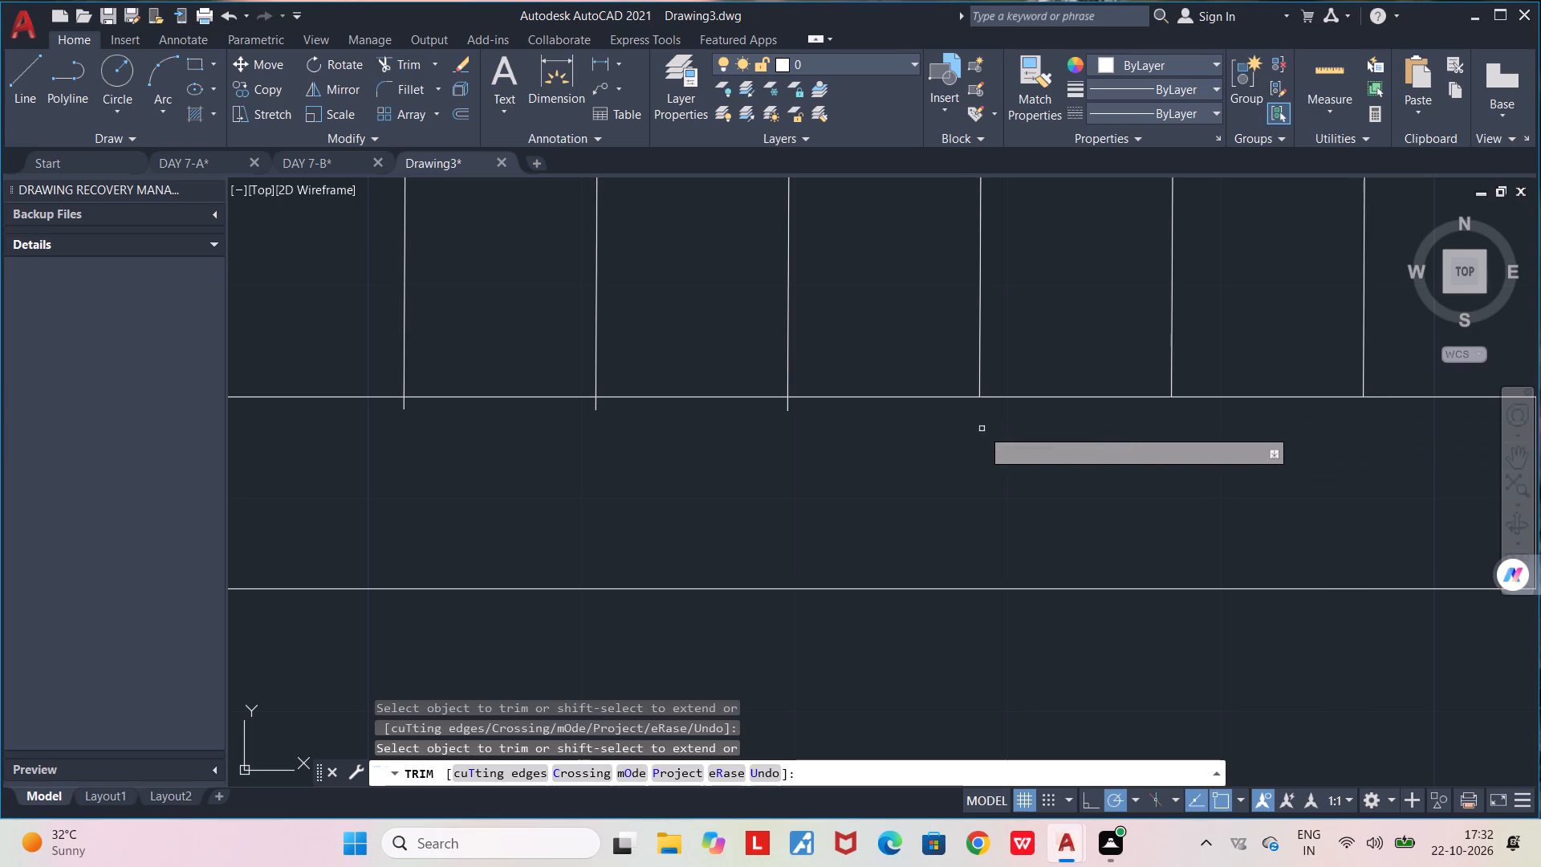
pyautogui.click(787, 412)
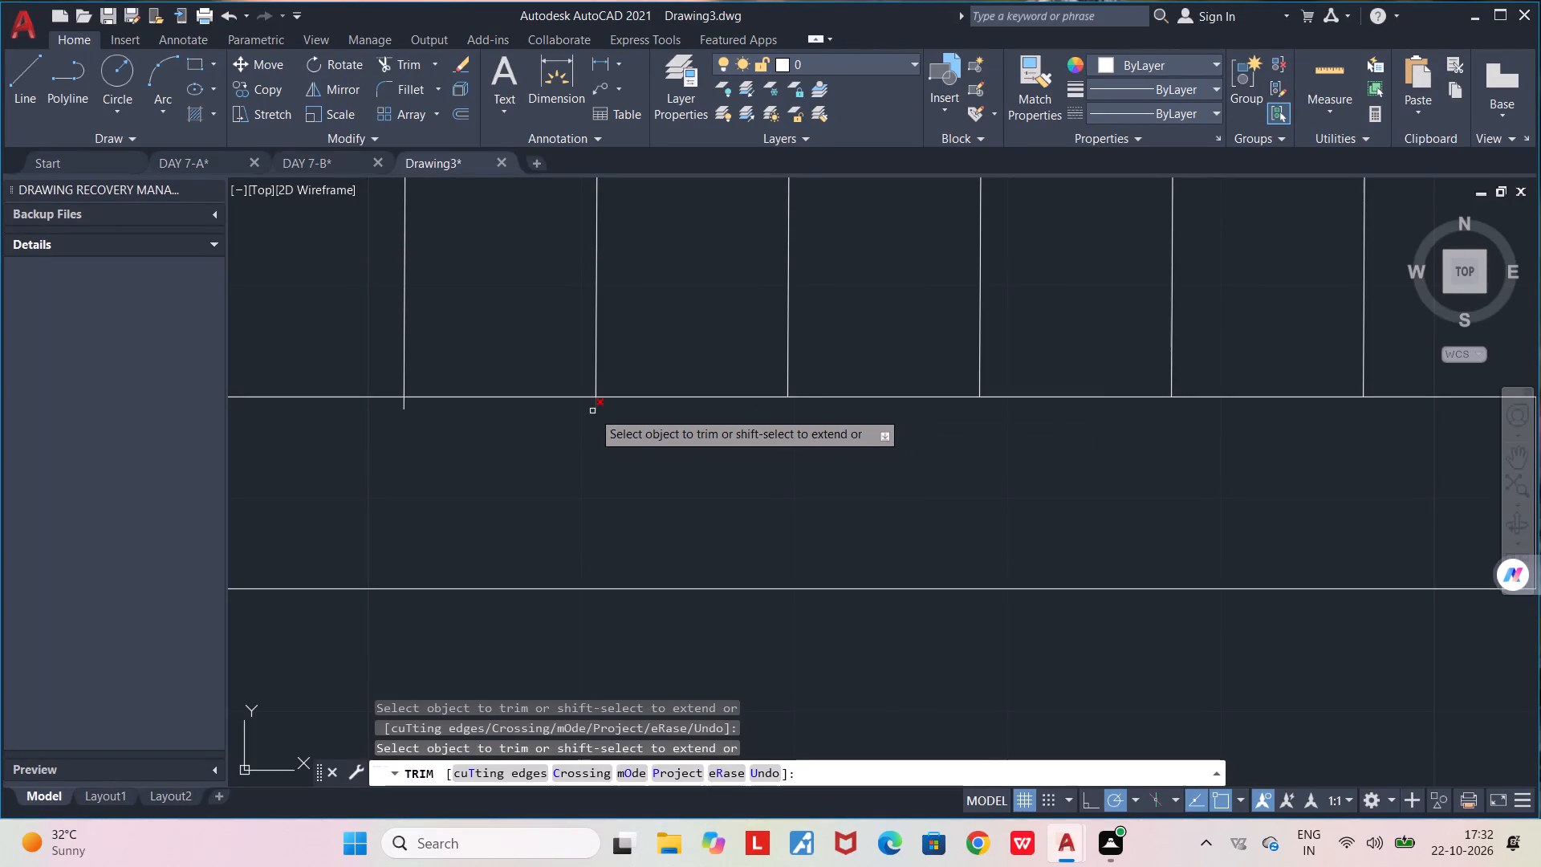
pyautogui.click(592, 411)
pyautogui.click(596, 406)
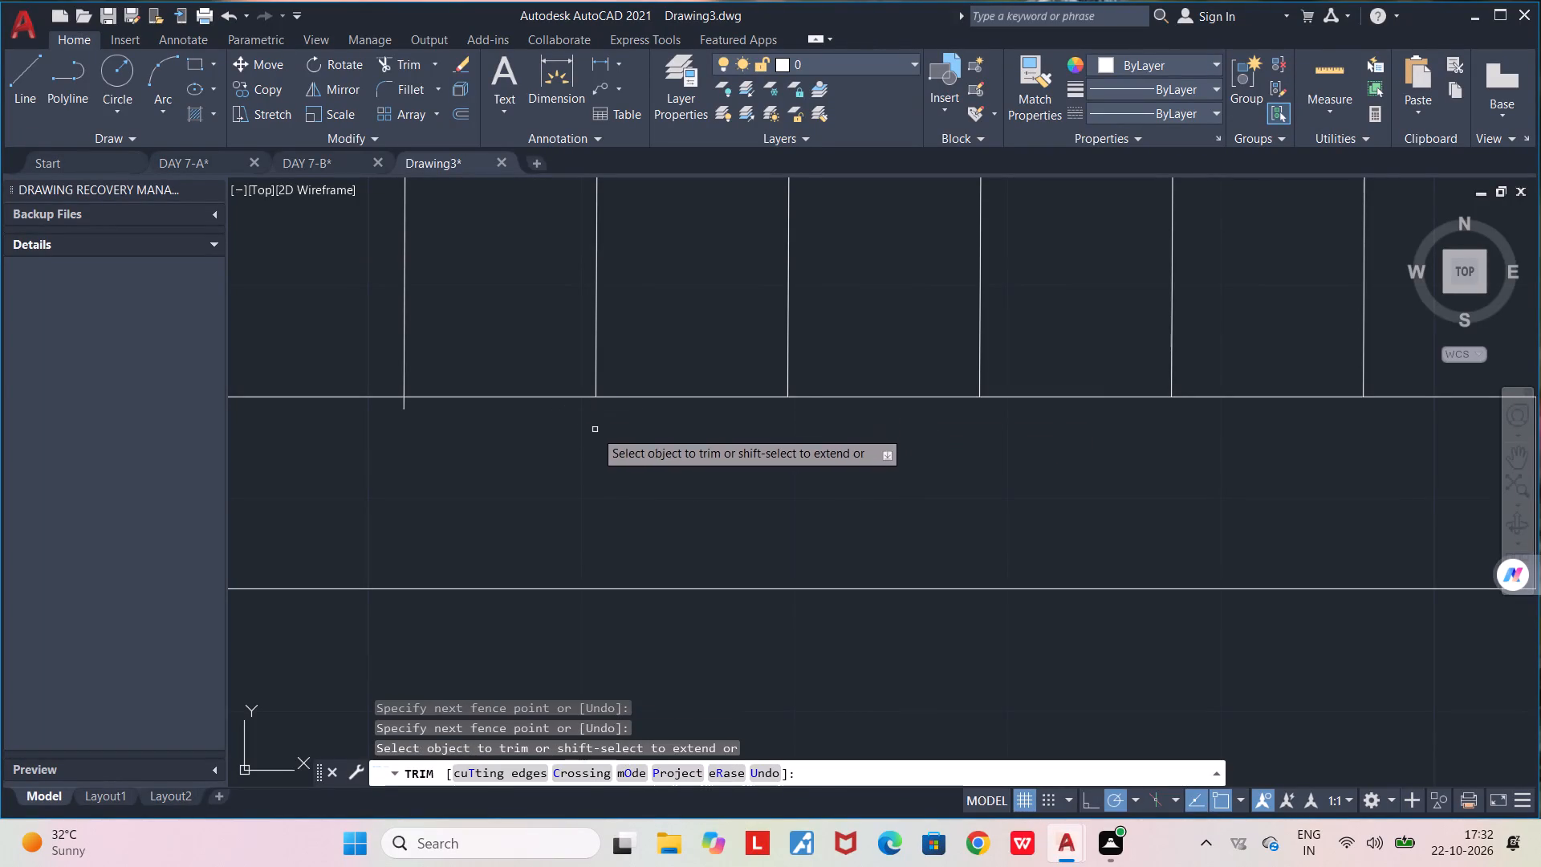
# Trim the lower overhangs of the next three tread lines to the left at the staircase's bottom edge line.
pyautogui.moveTo(585, 437); pyautogui.dragTo(1122, 475, button='middle')
pyautogui.scroll(3, 920, 446)
pyautogui.click(1002, 425)
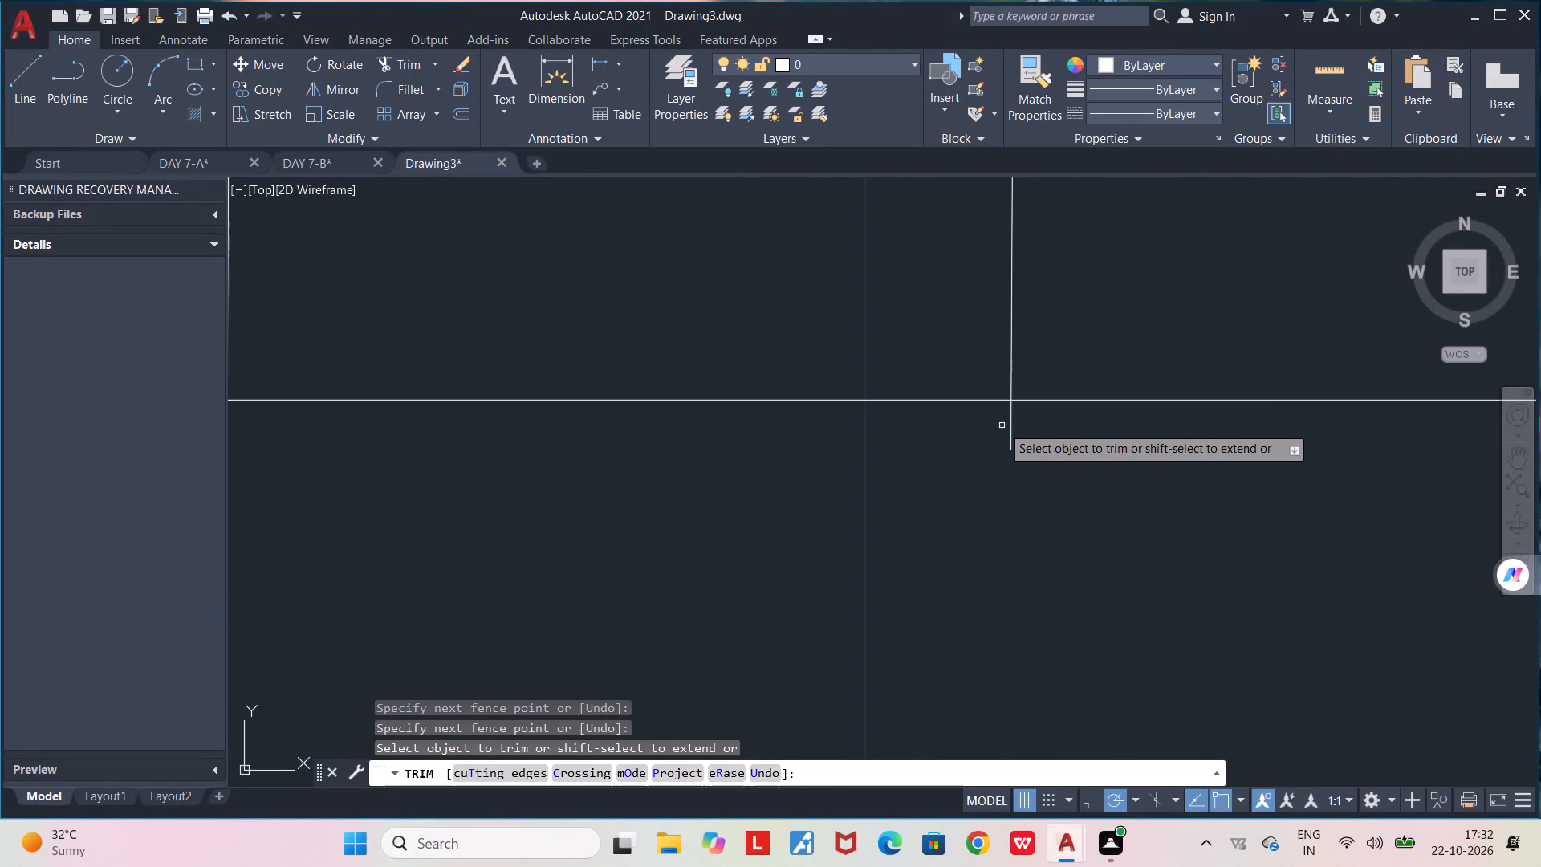
pyautogui.click(1036, 433)
pyautogui.moveTo(774, 520); pyautogui.dragTo(1269, 566, button='middle')
pyautogui.scroll(-2, 1269, 566)
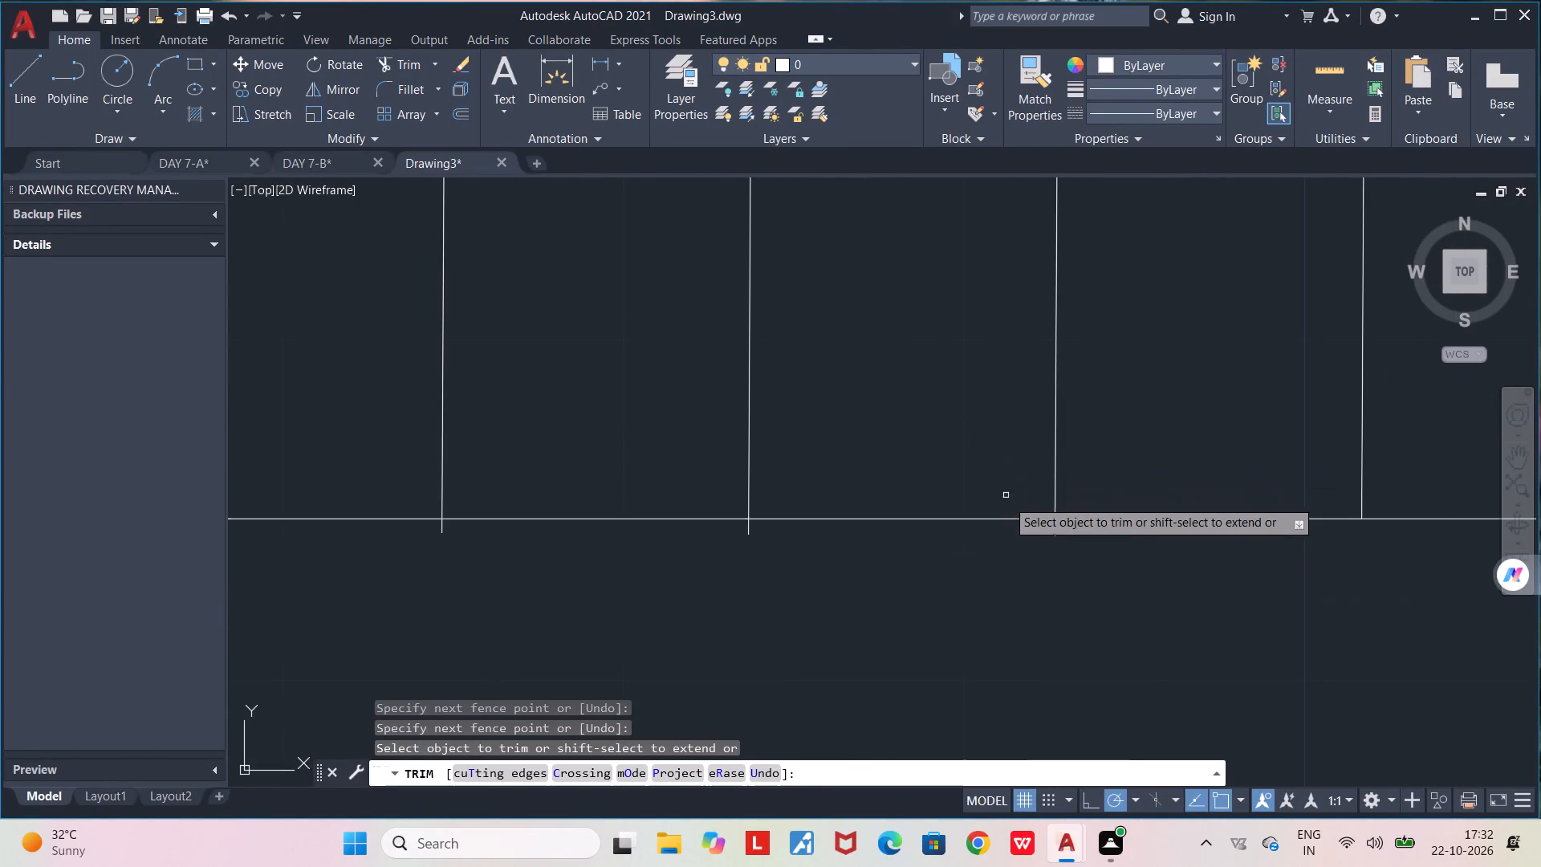
pyautogui.scroll(4, 1031, 550)
pyautogui.click(1171, 425)
pyautogui.click(1259, 433)
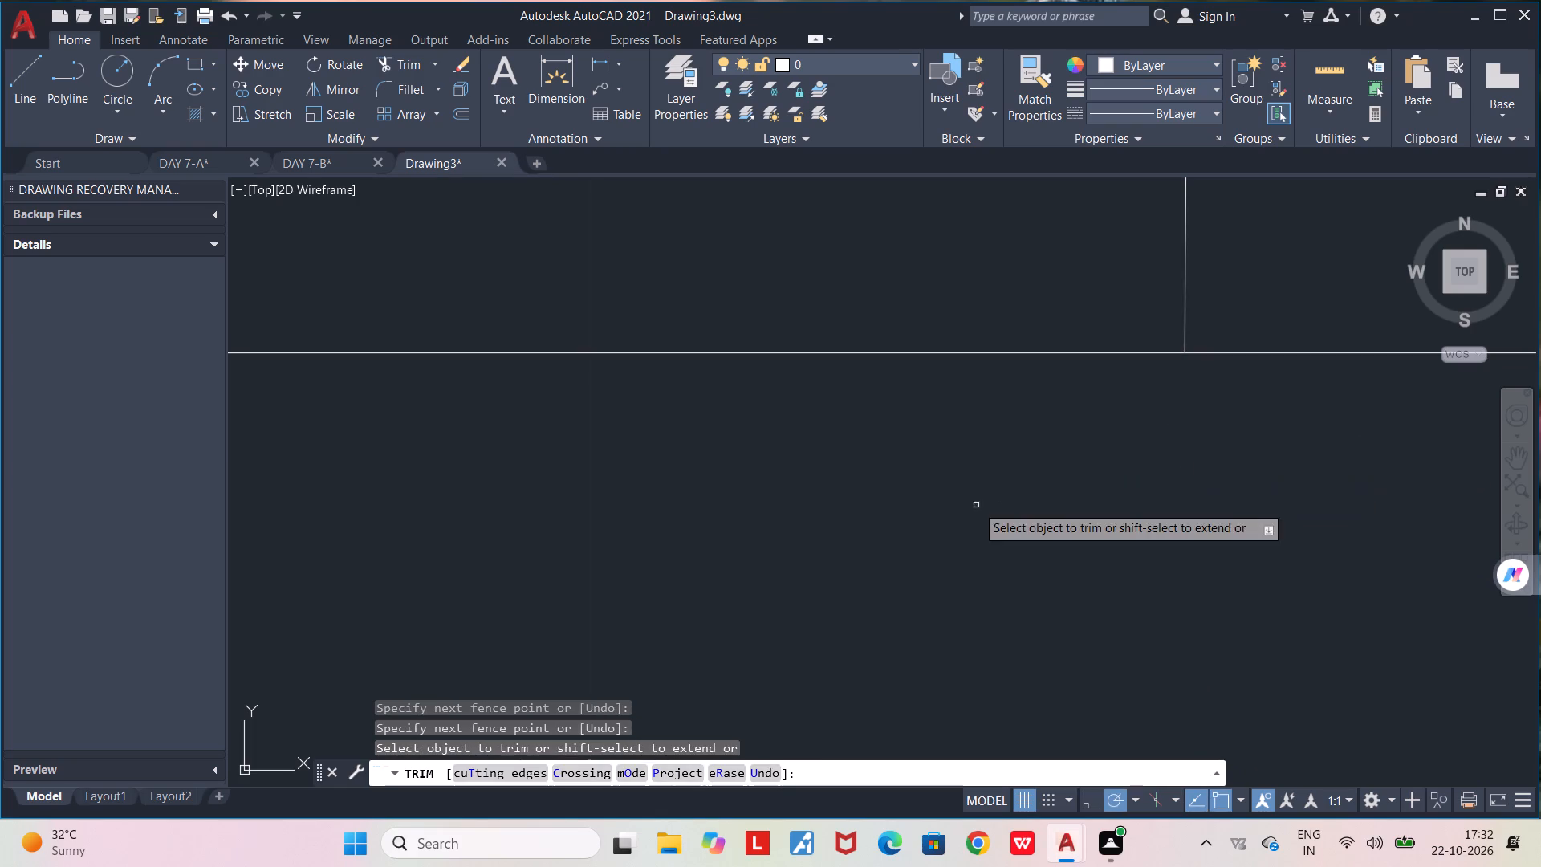
pyautogui.scroll(-4, 975, 505)
pyautogui.moveTo(781, 567); pyautogui.dragTo(1219, 654, button='middle')
pyautogui.scroll(4, 1167, 633)
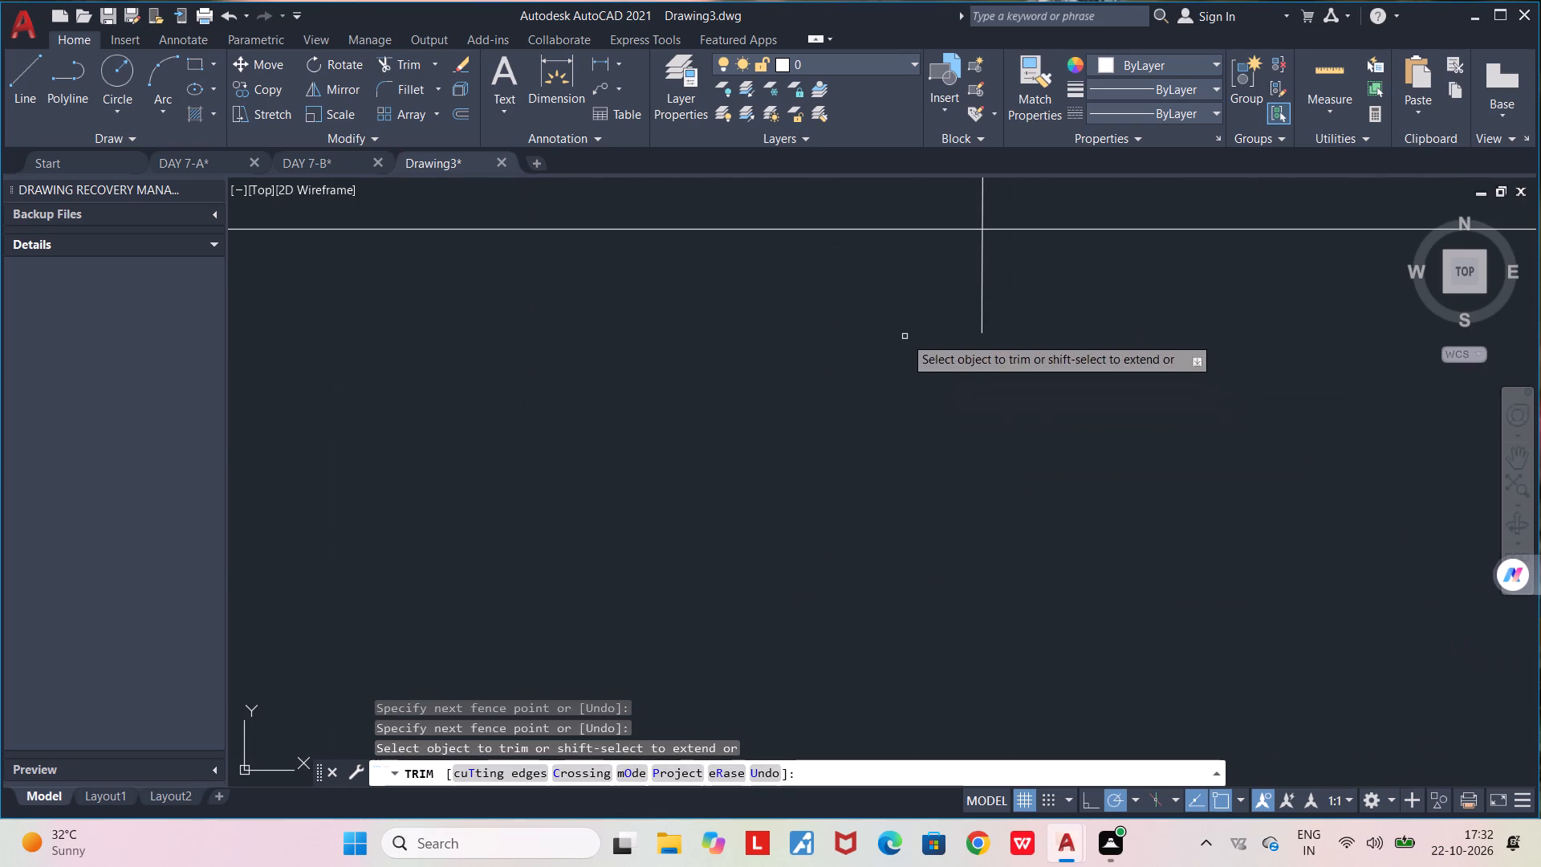
pyautogui.click(958, 282)
pyautogui.click(1118, 328)
# Trim the lower overhangs of the next five tread lines to the left at the staircase's bottom edge line.
pyautogui.moveTo(836, 483); pyautogui.dragTo(1420, 644, button='middle')
pyautogui.scroll(-3, 1420, 644)
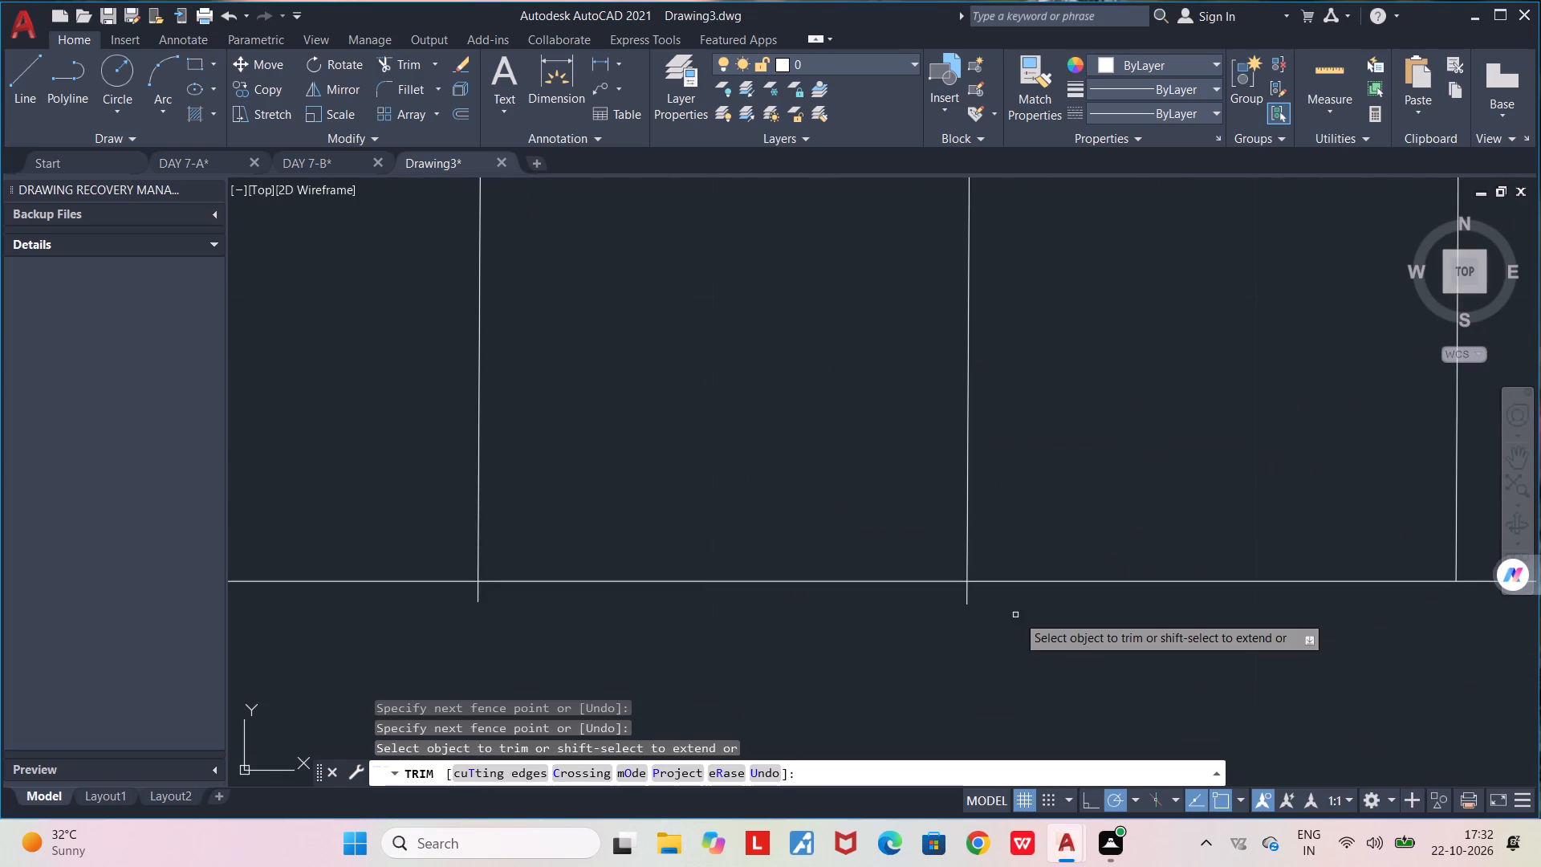
pyautogui.scroll(3, 990, 613)
pyautogui.click(900, 572)
pyautogui.moveTo(665, 625); pyautogui.dragTo(710, 621, button='middle')
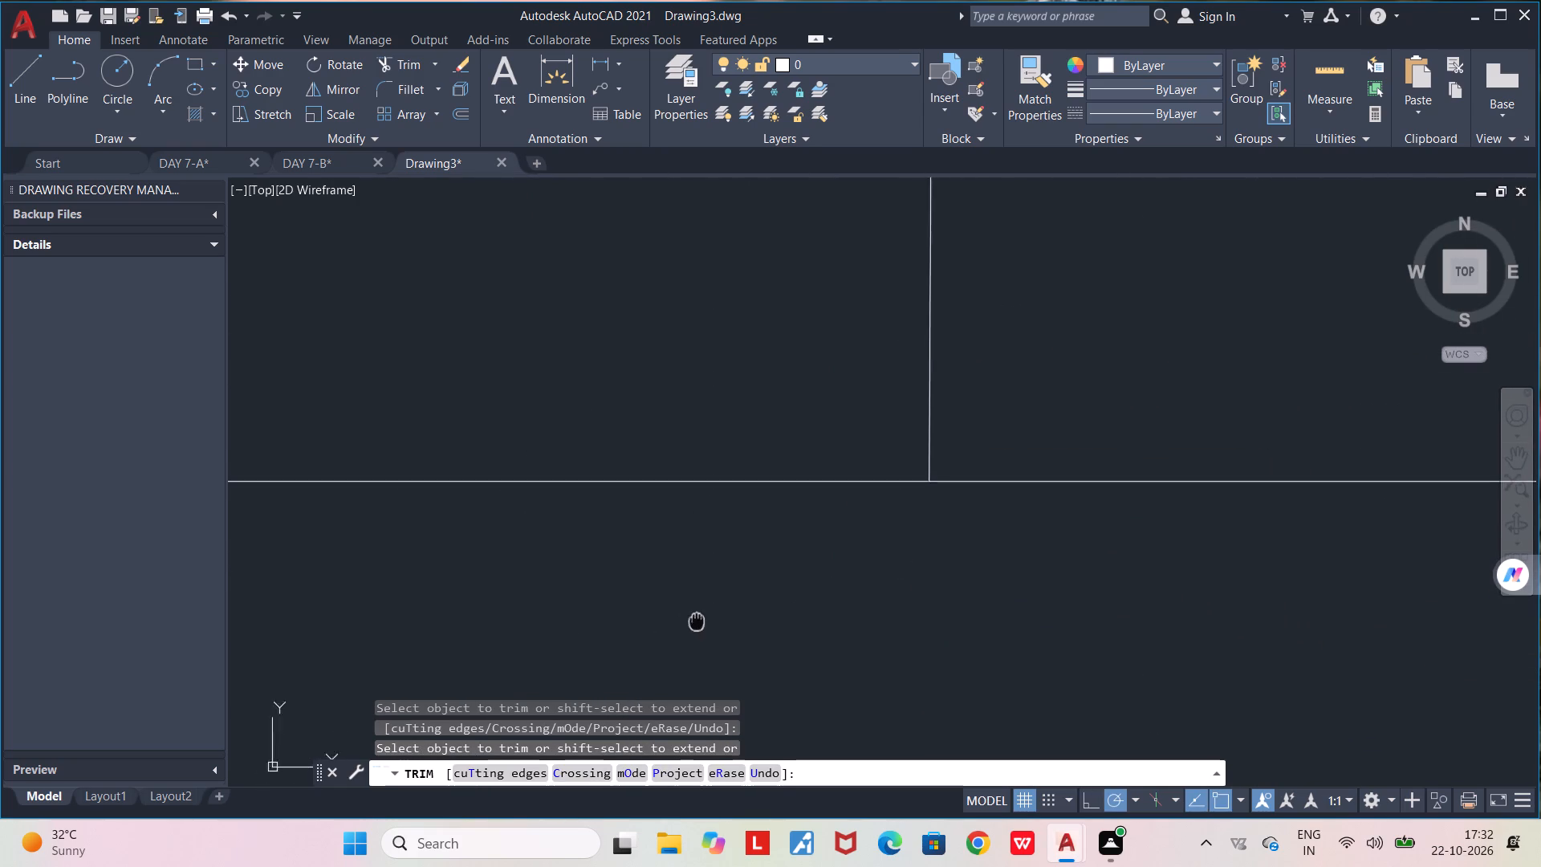
pyautogui.moveTo(710, 621); pyautogui.dragTo(1376, 544, button='middle')
pyautogui.scroll(-3, 1376, 544)
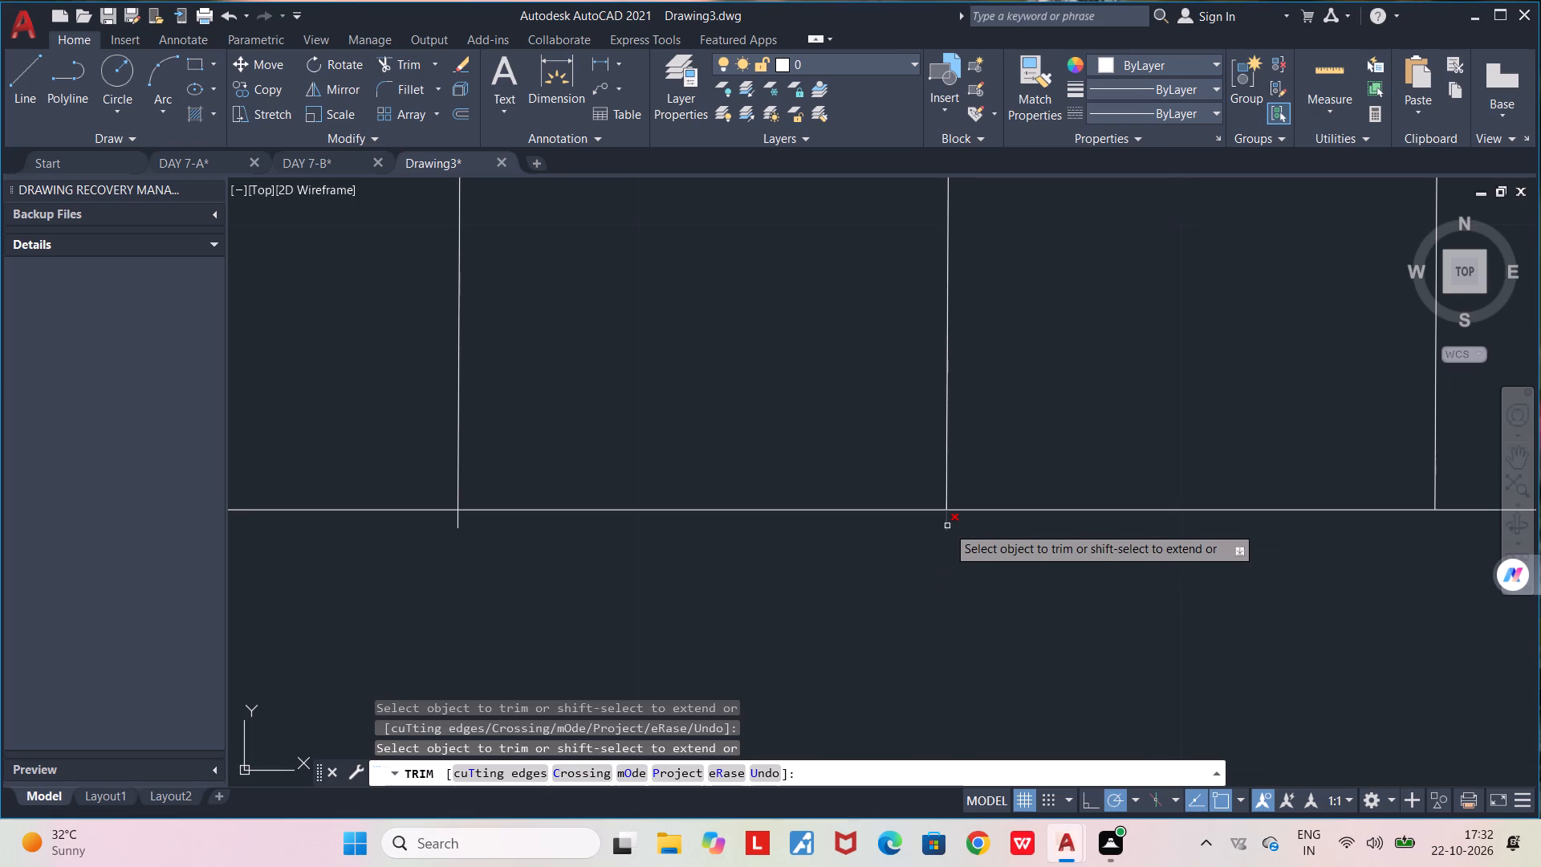
pyautogui.click(947, 526)
pyautogui.click(460, 527)
pyautogui.moveTo(406, 596); pyautogui.dragTo(1540, 507, button='middle')
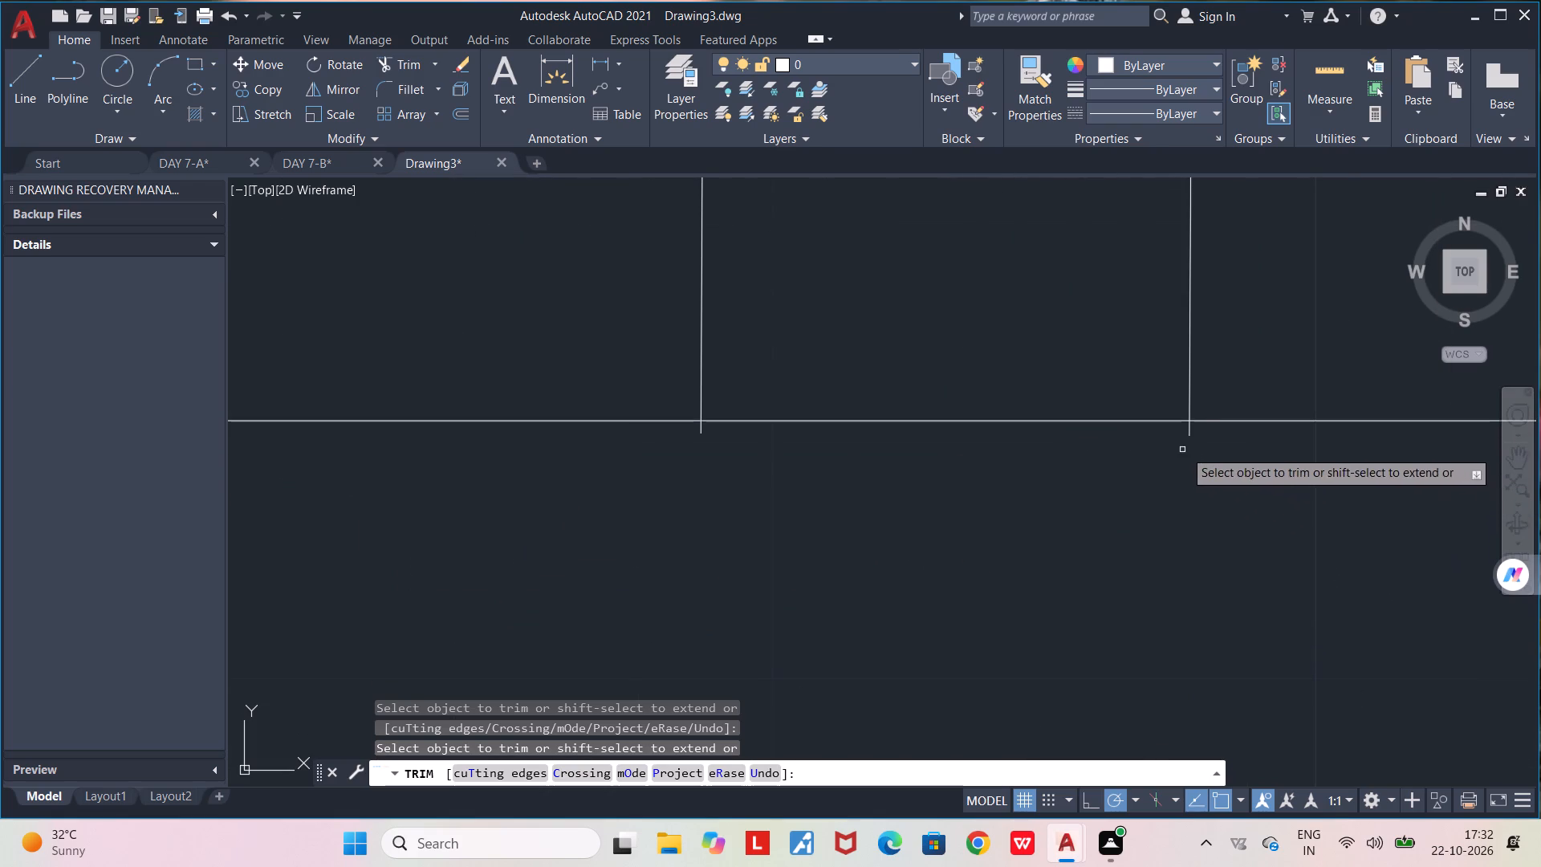
pyautogui.click(1192, 437)
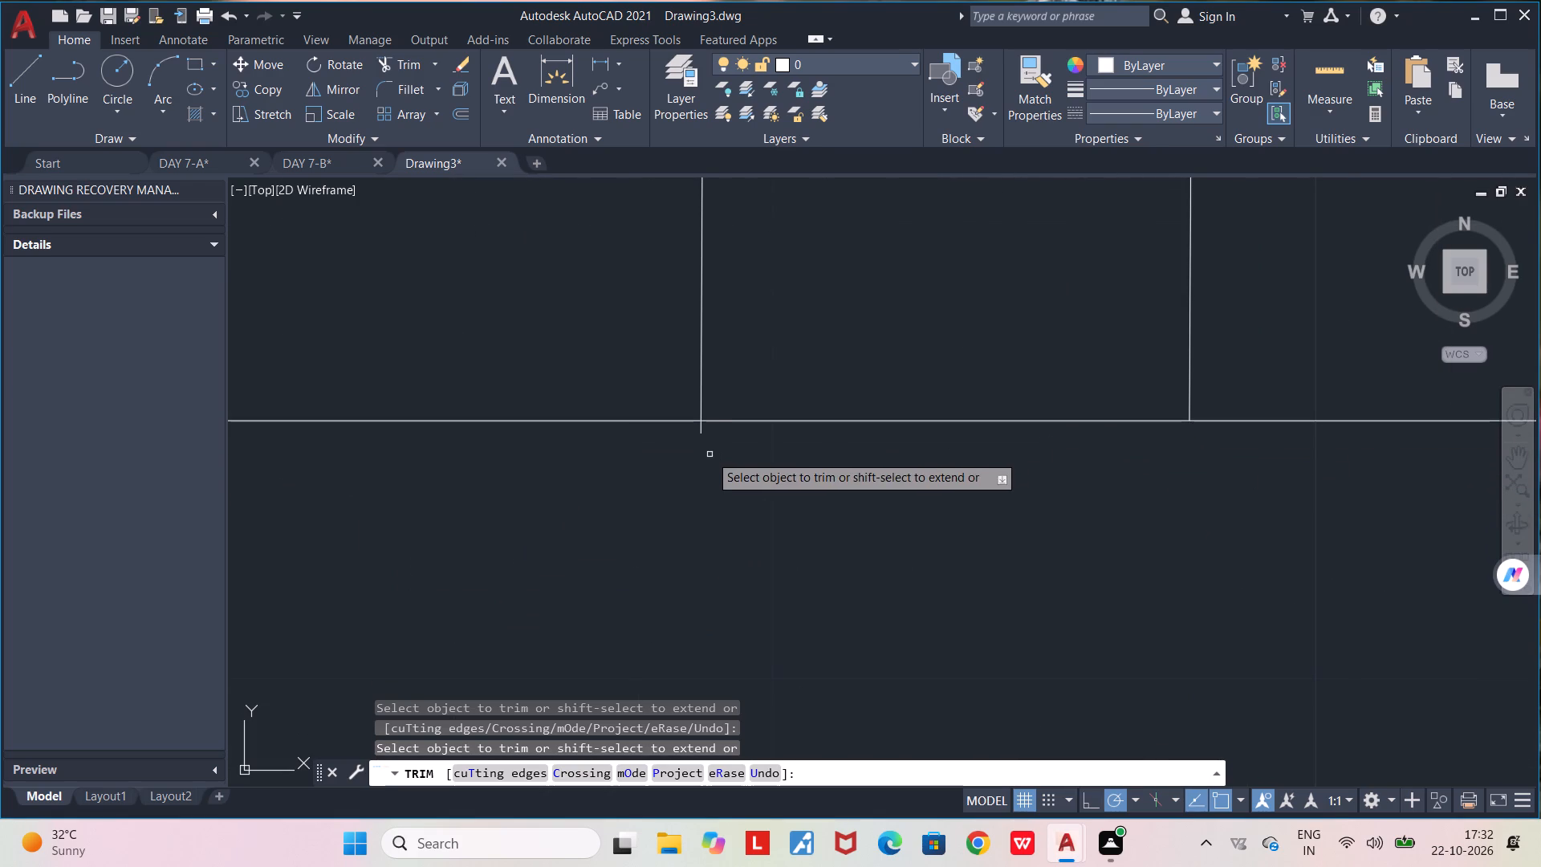
pyautogui.click(699, 429)
# Trim the lower overhangs of the last four tread lines, up to the staircase's left end, at the bottom edge line.
pyautogui.moveTo(662, 474); pyautogui.dragTo(730, 469, button='middle')
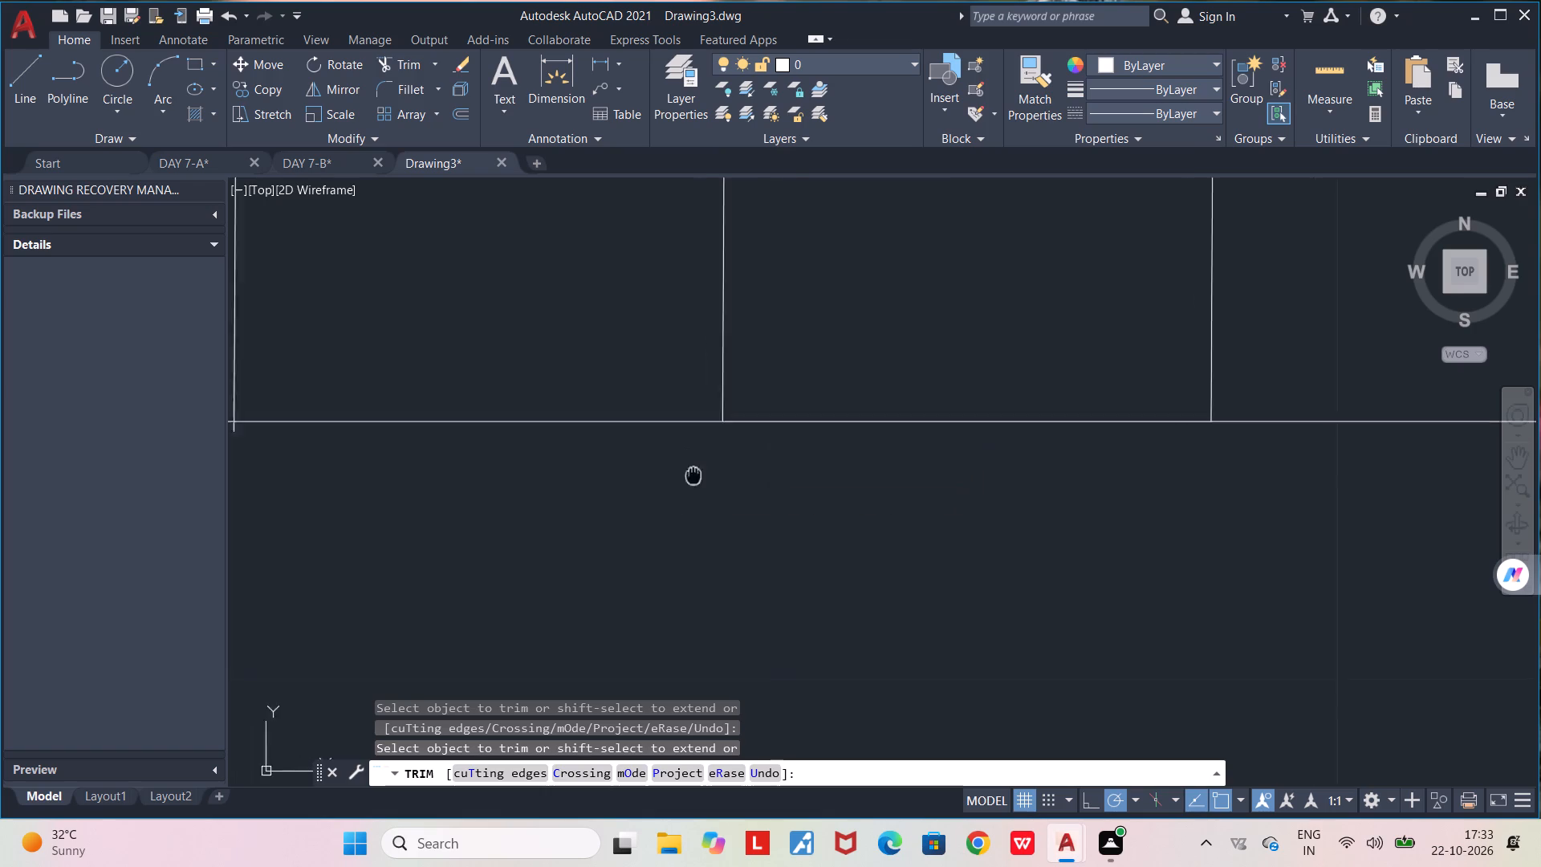
pyautogui.moveTo(730, 469); pyautogui.dragTo(1222, 468, button='middle')
pyautogui.scroll(-3, 1222, 469)
pyautogui.scroll(4, 1014, 484)
pyautogui.moveTo(1165, 456); pyautogui.dragTo(781, 586, button='middle')
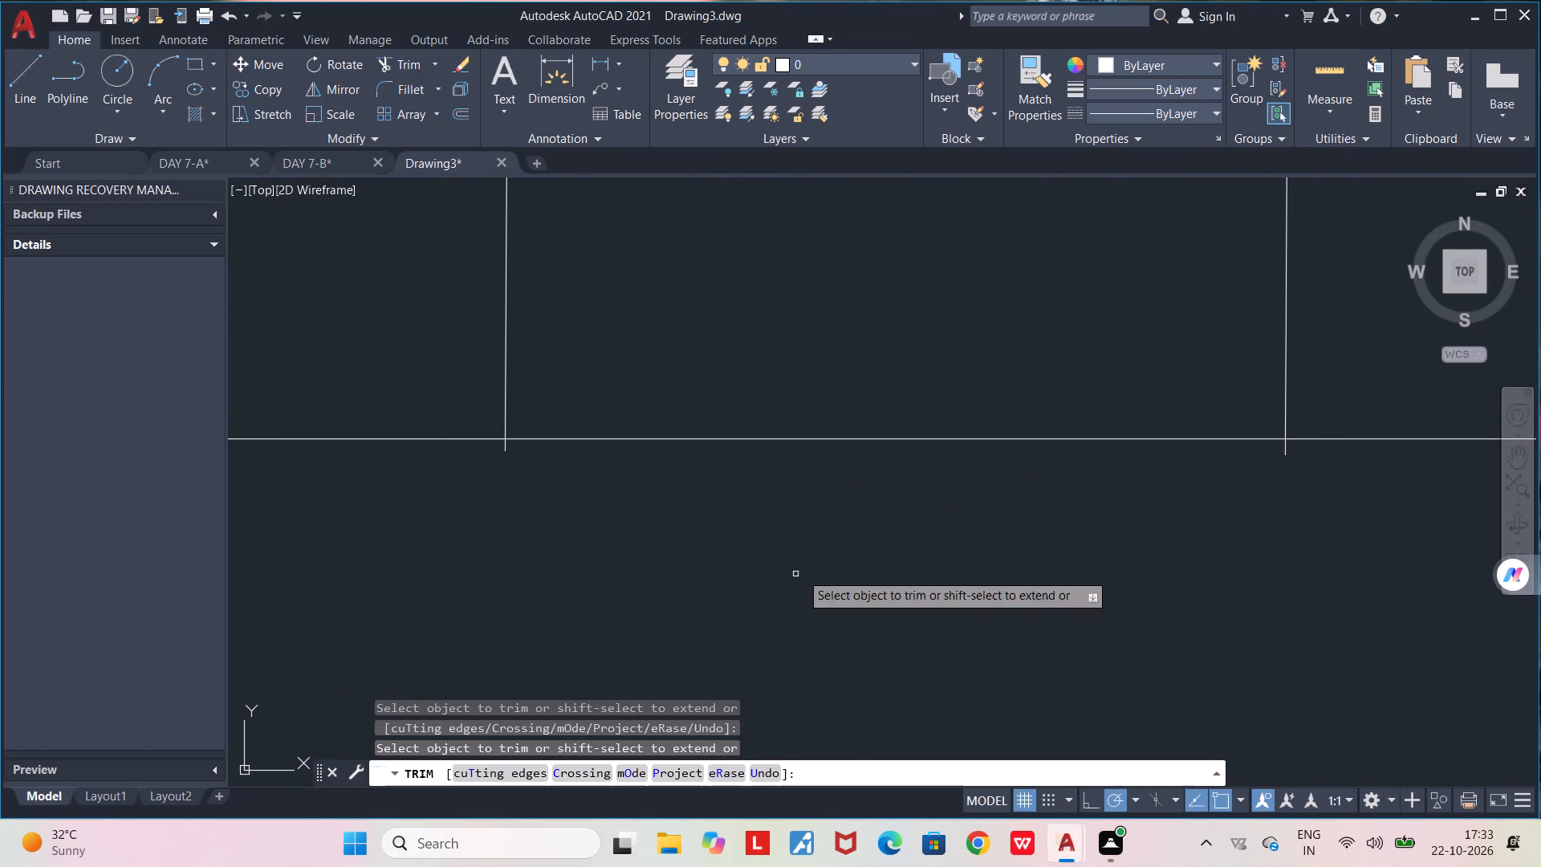
pyautogui.click(1288, 455)
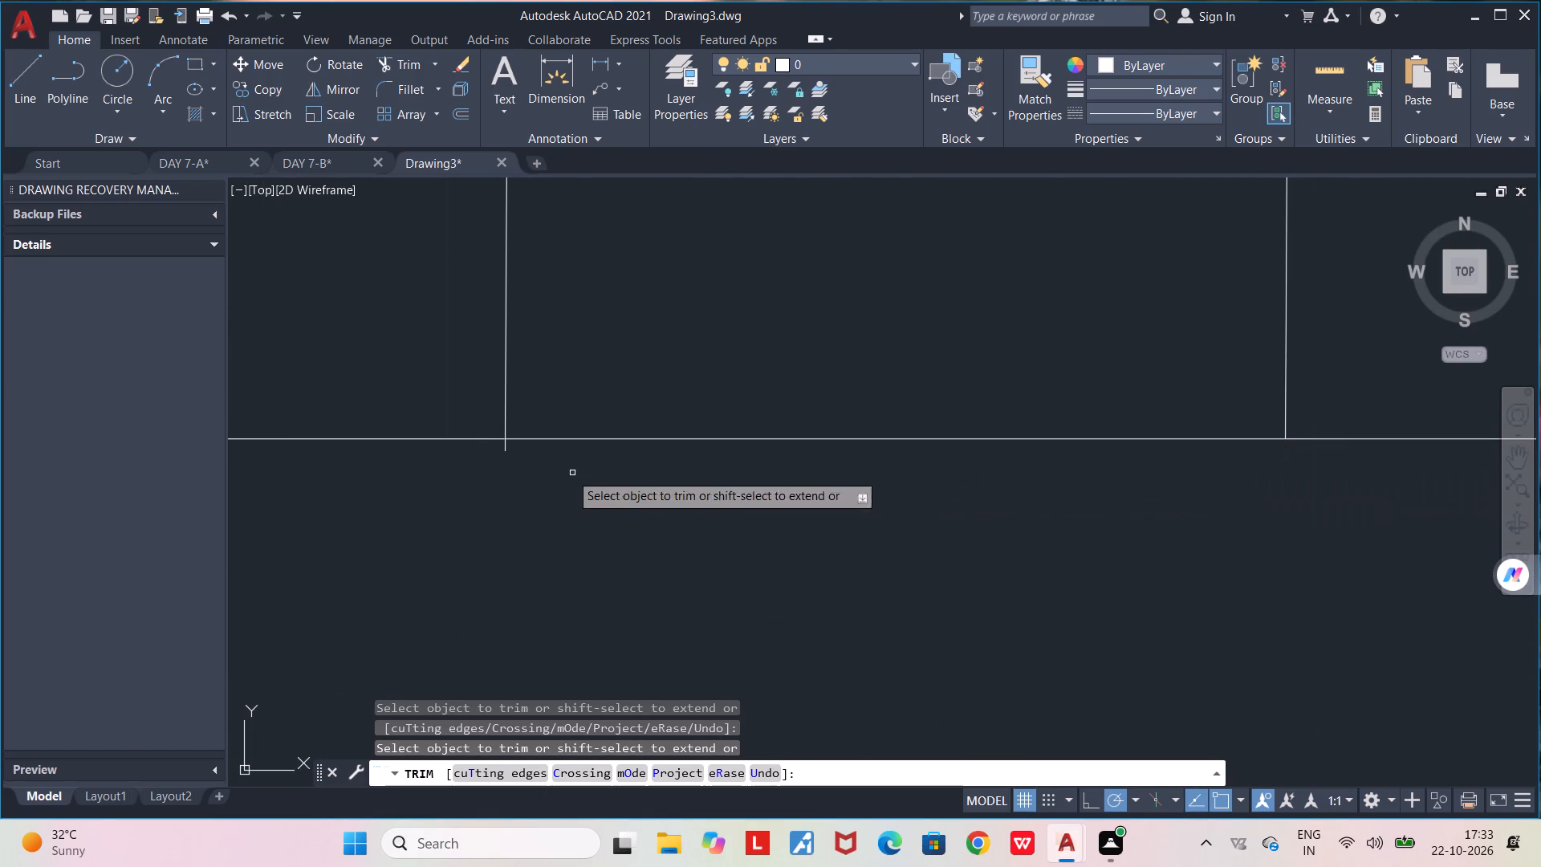
pyautogui.click(502, 446)
pyautogui.moveTo(474, 492); pyautogui.dragTo(472, 492, button='middle')
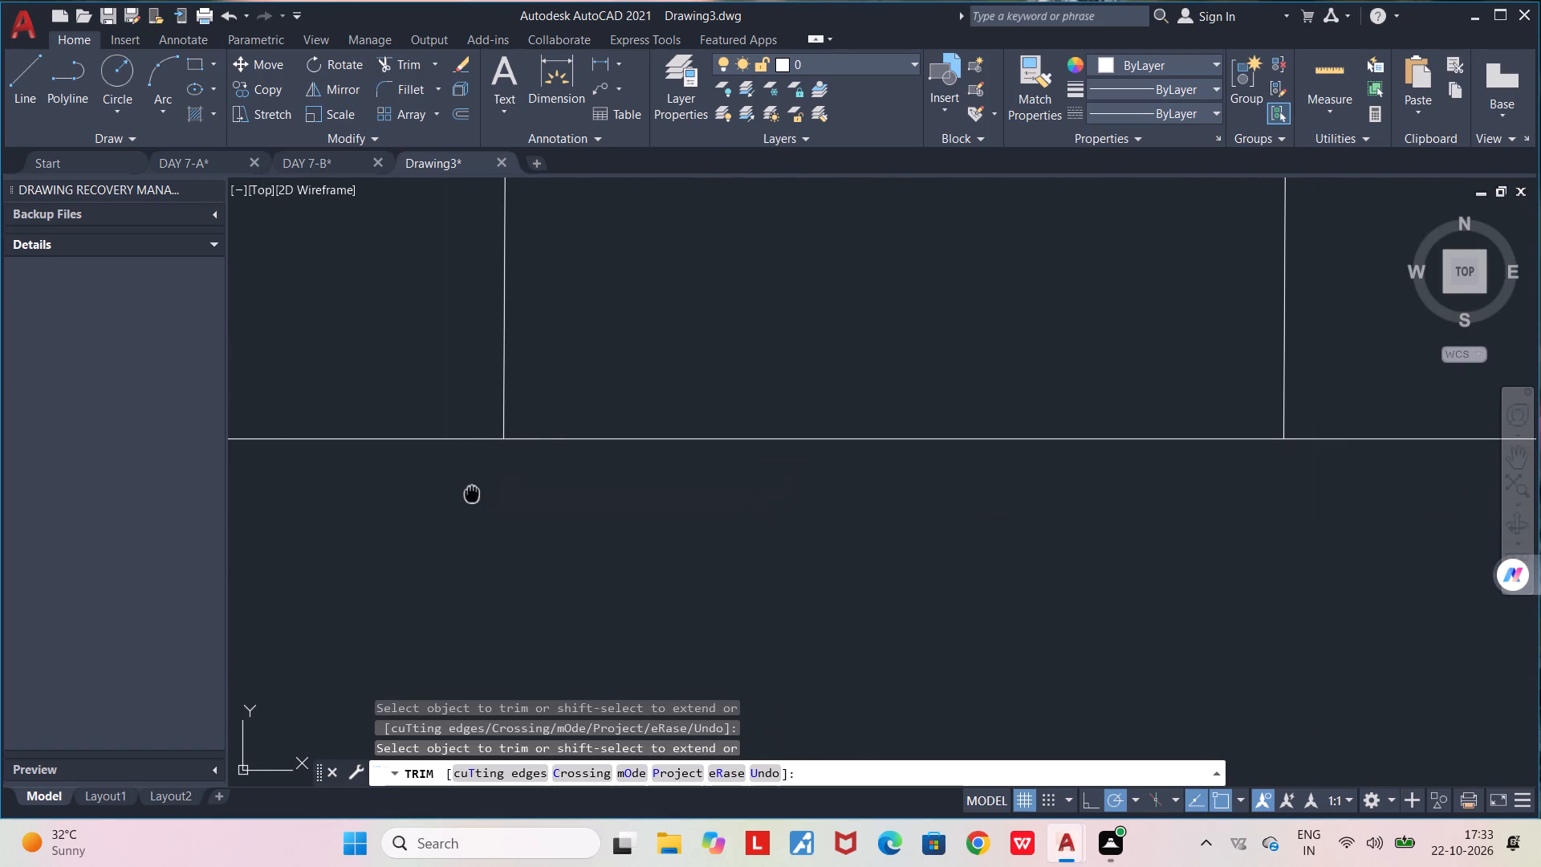
pyautogui.moveTo(472, 492); pyautogui.dragTo(1139, 499, button='middle')
pyautogui.scroll(-2, 1139, 499)
pyautogui.scroll(4, 854, 513)
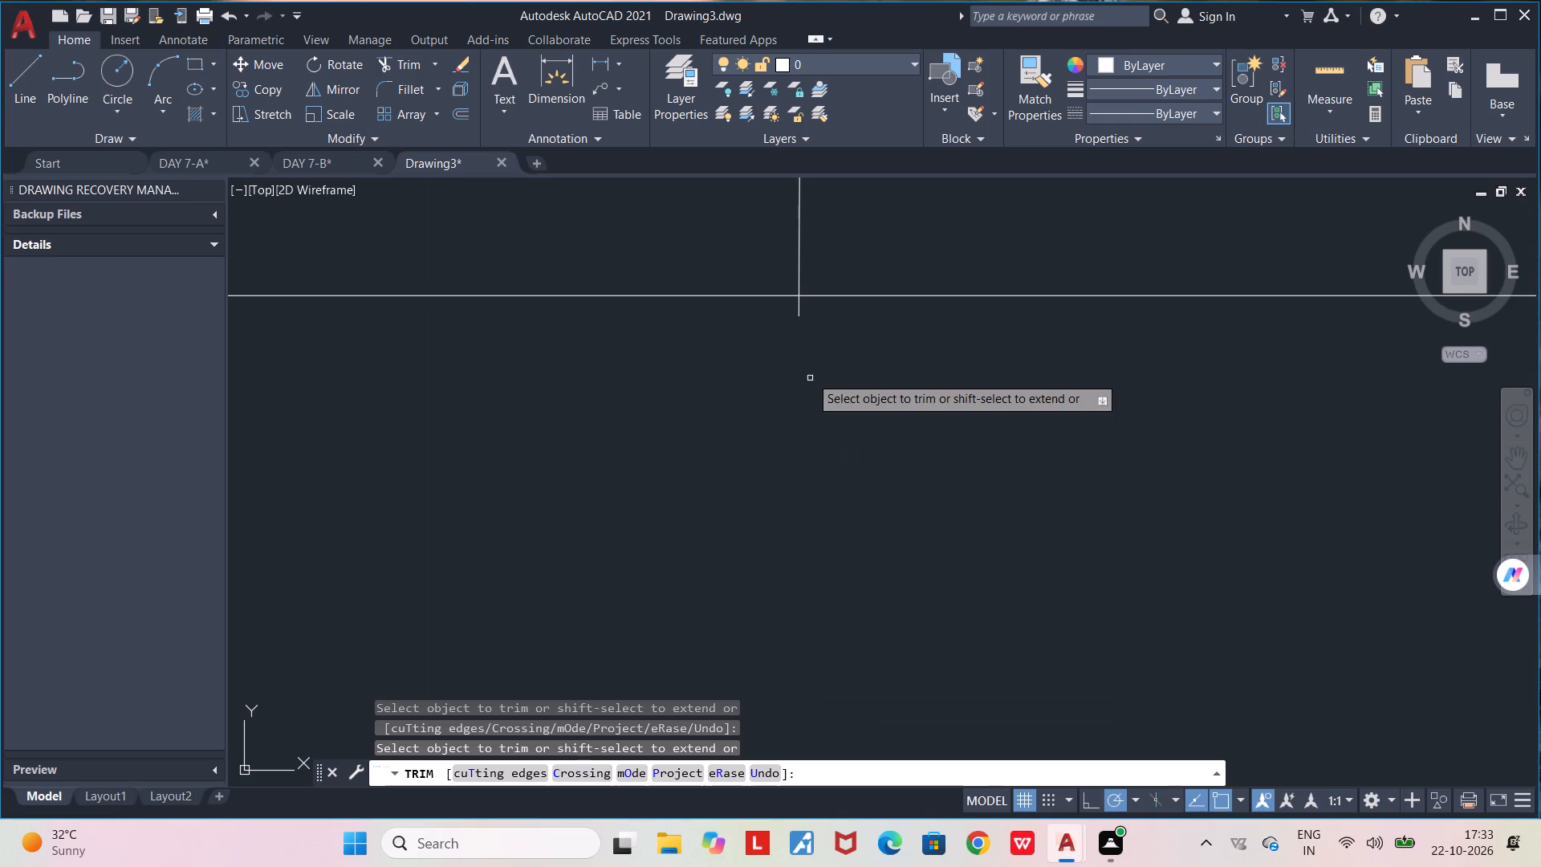
pyautogui.click(800, 315)
pyautogui.moveTo(732, 462); pyautogui.dragTo(1540, 568, button='middle')
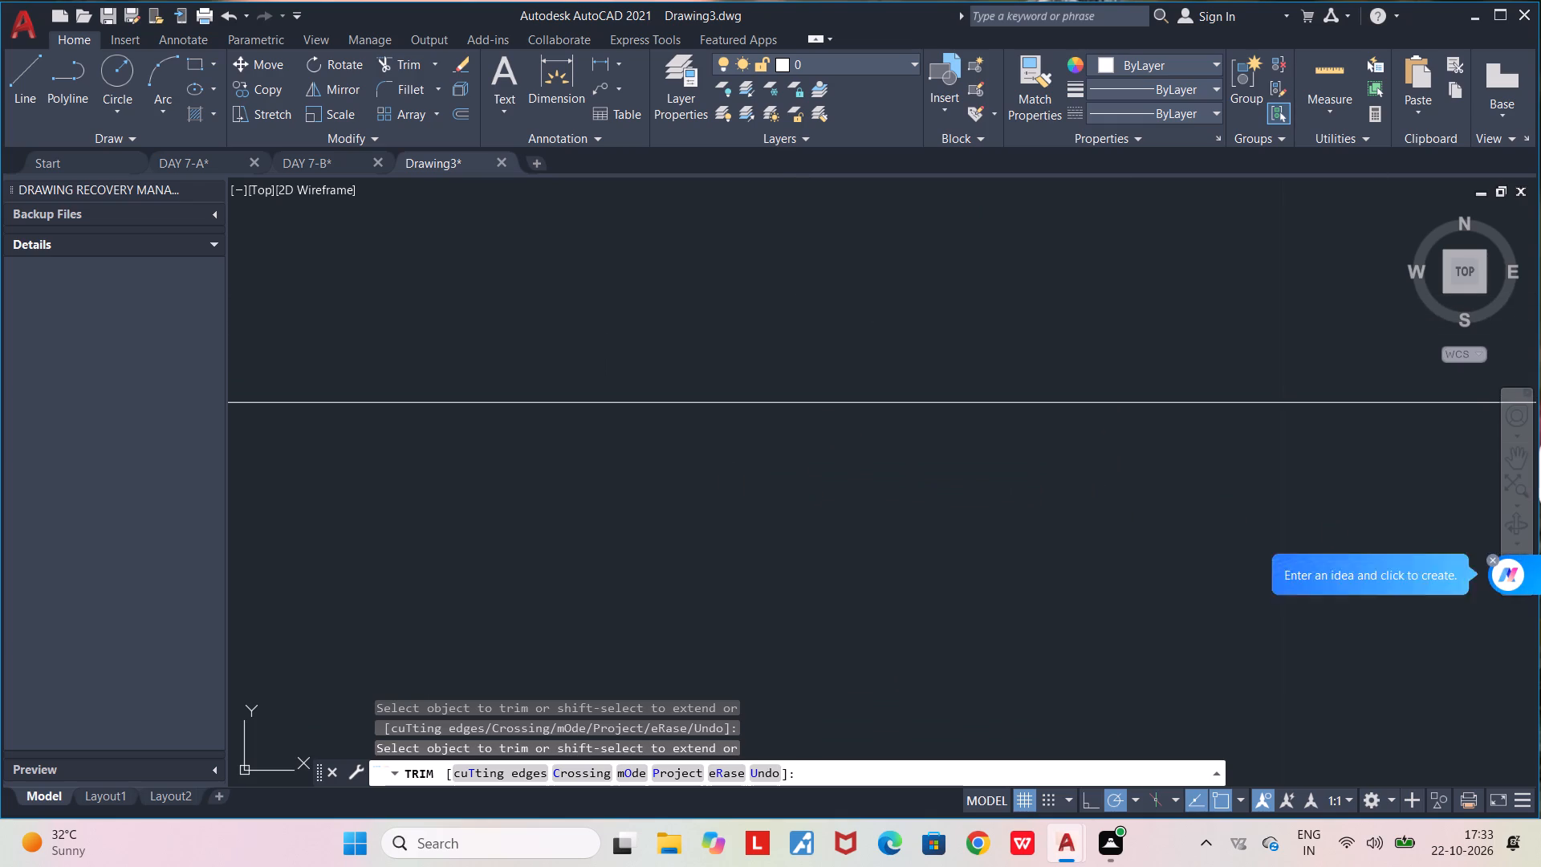
pyautogui.scroll(-4, 1357, 576)
pyautogui.scroll(4, 1084, 592)
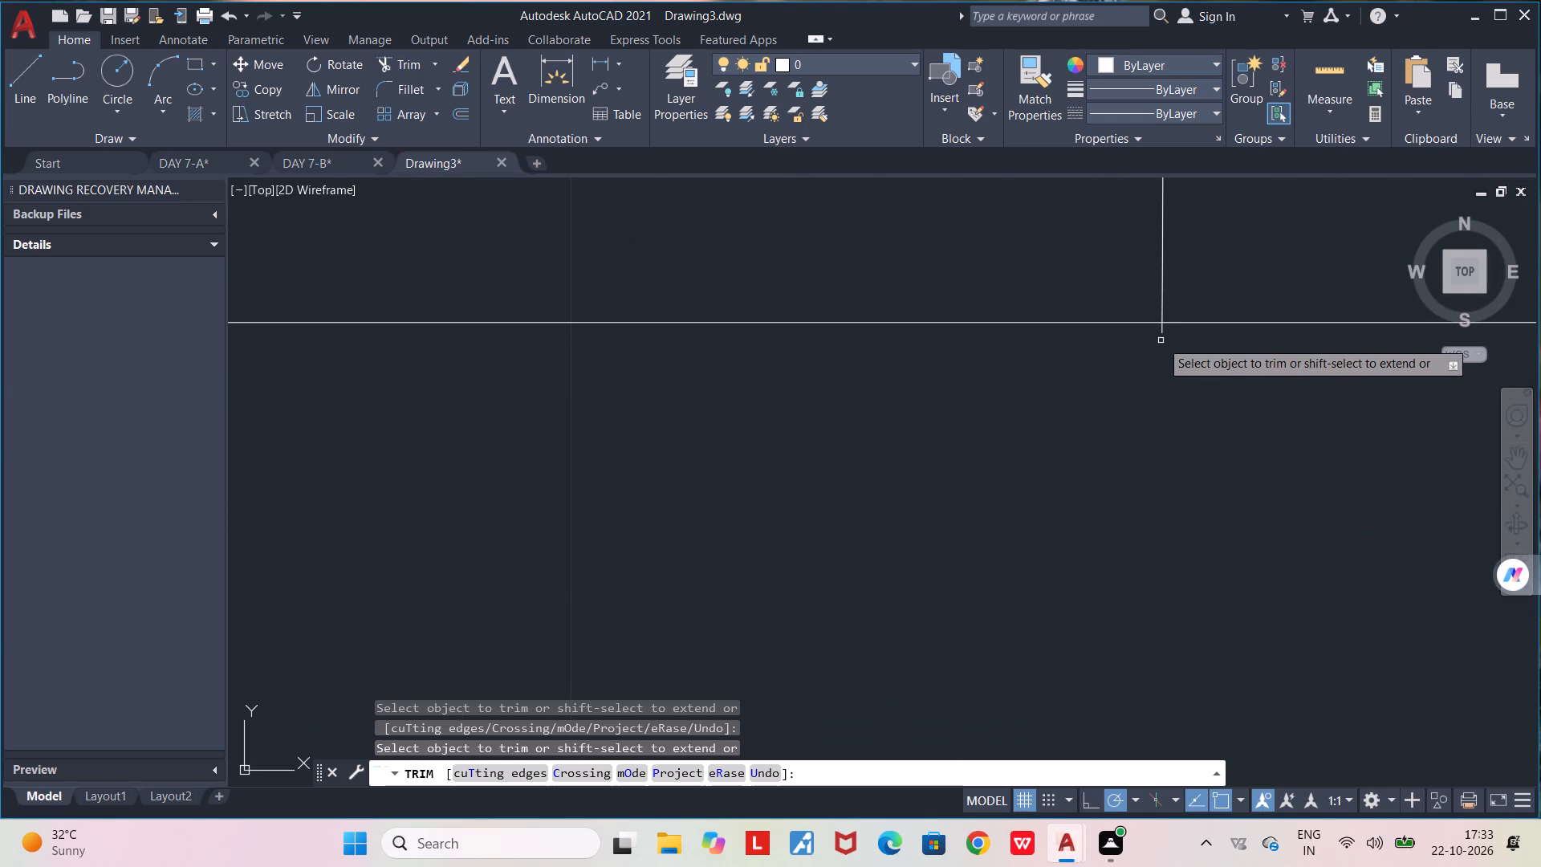
pyautogui.click(1165, 331)
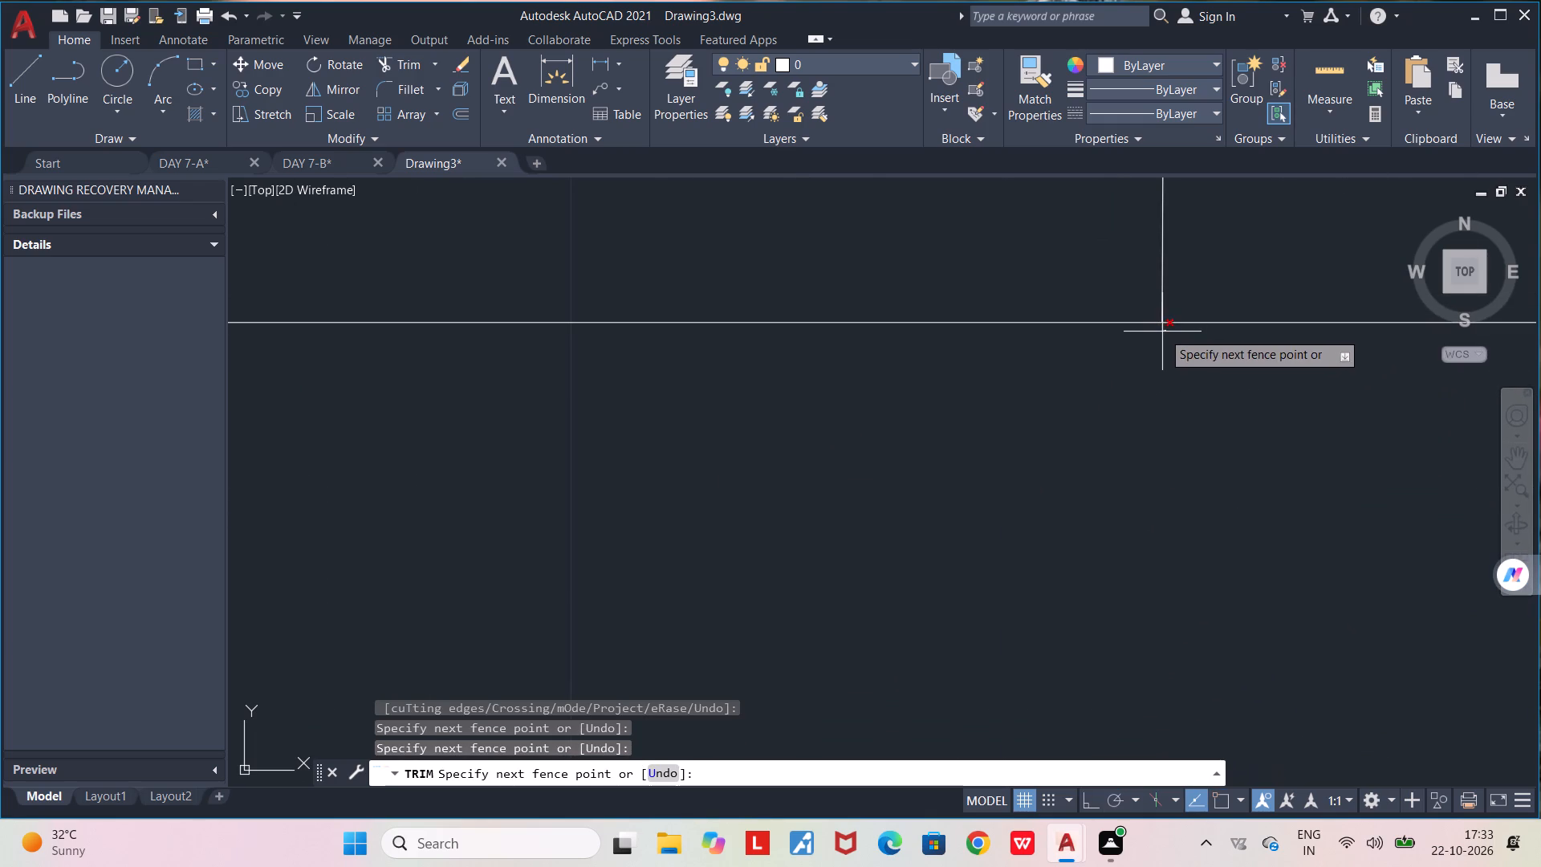
pyautogui.click(1162, 332)
pyautogui.moveTo(1052, 466); pyautogui.dragTo(1540, 482, button='middle')
pyautogui.scroll(-2, 1540, 482)
pyautogui.scroll(-4, 1181, 497)
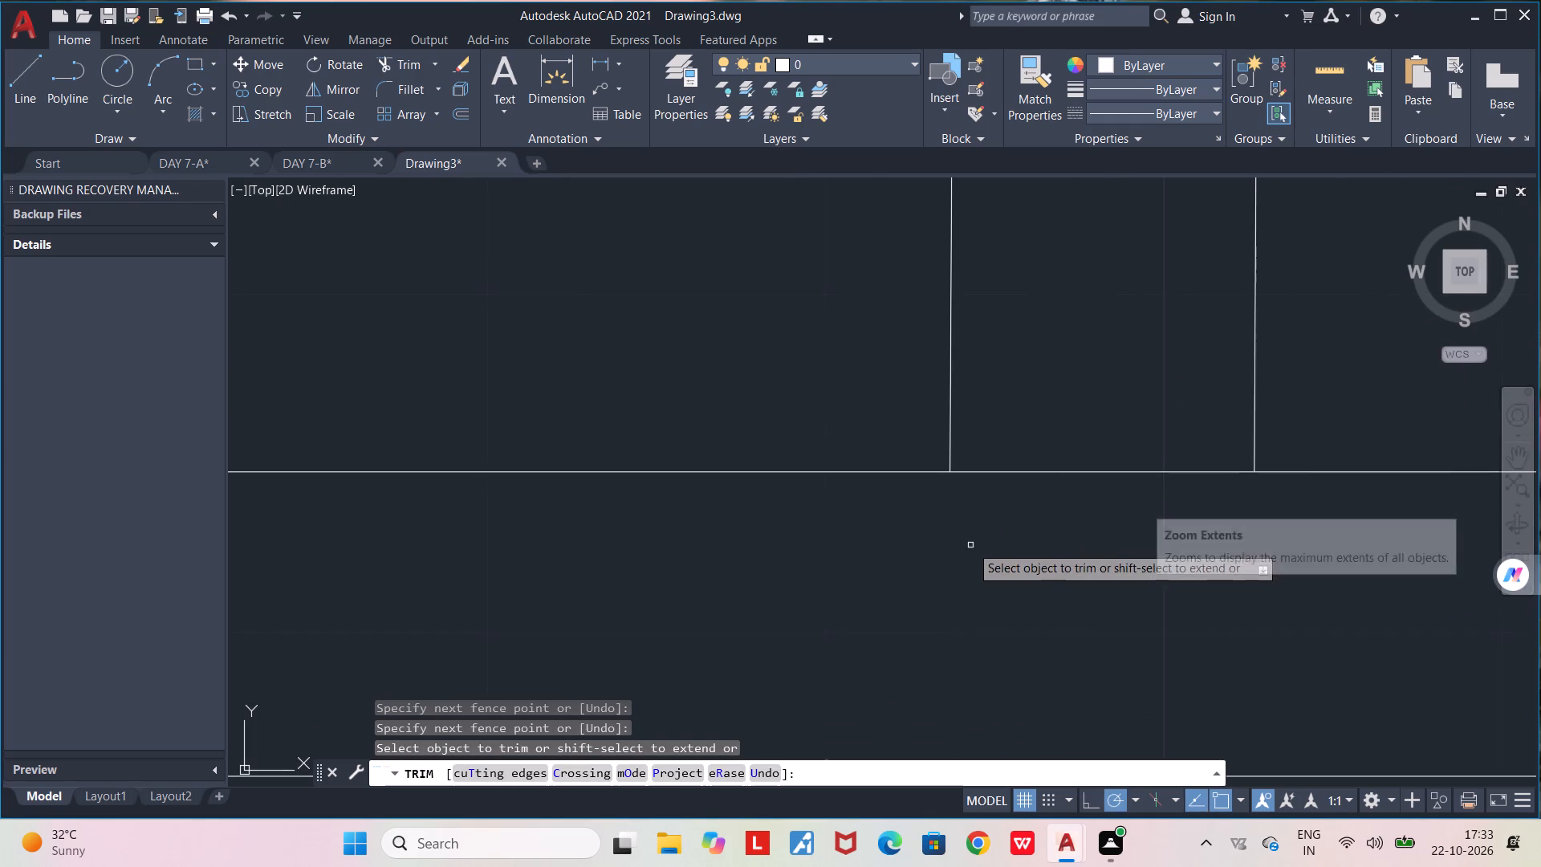
pyautogui.scroll(4, 951, 492)
pyautogui.scroll(-4, 951, 492)
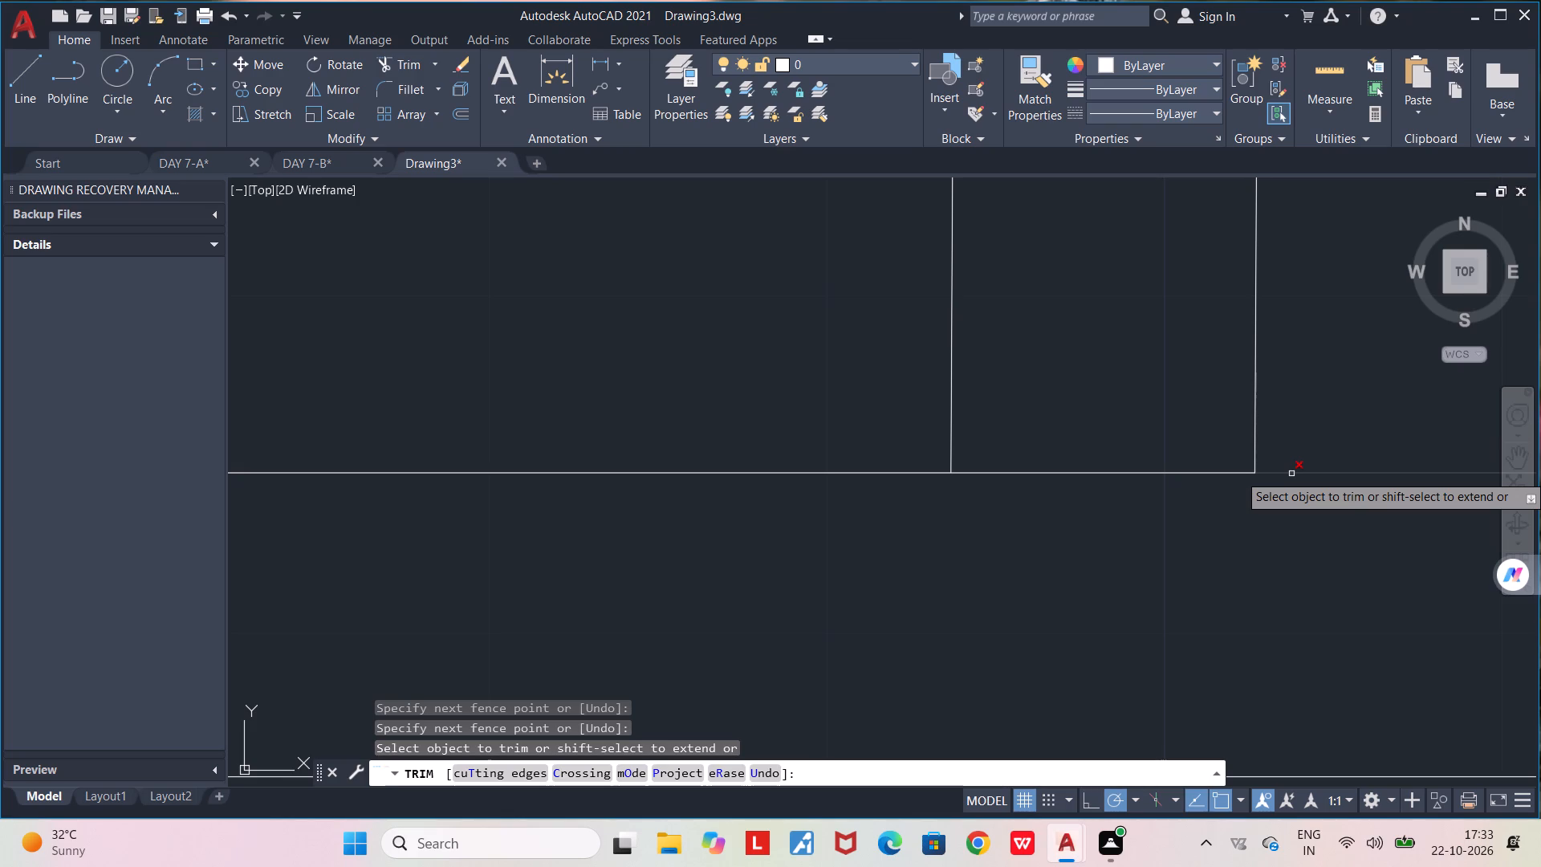
pyautogui.scroll(-4, 1097, 580)
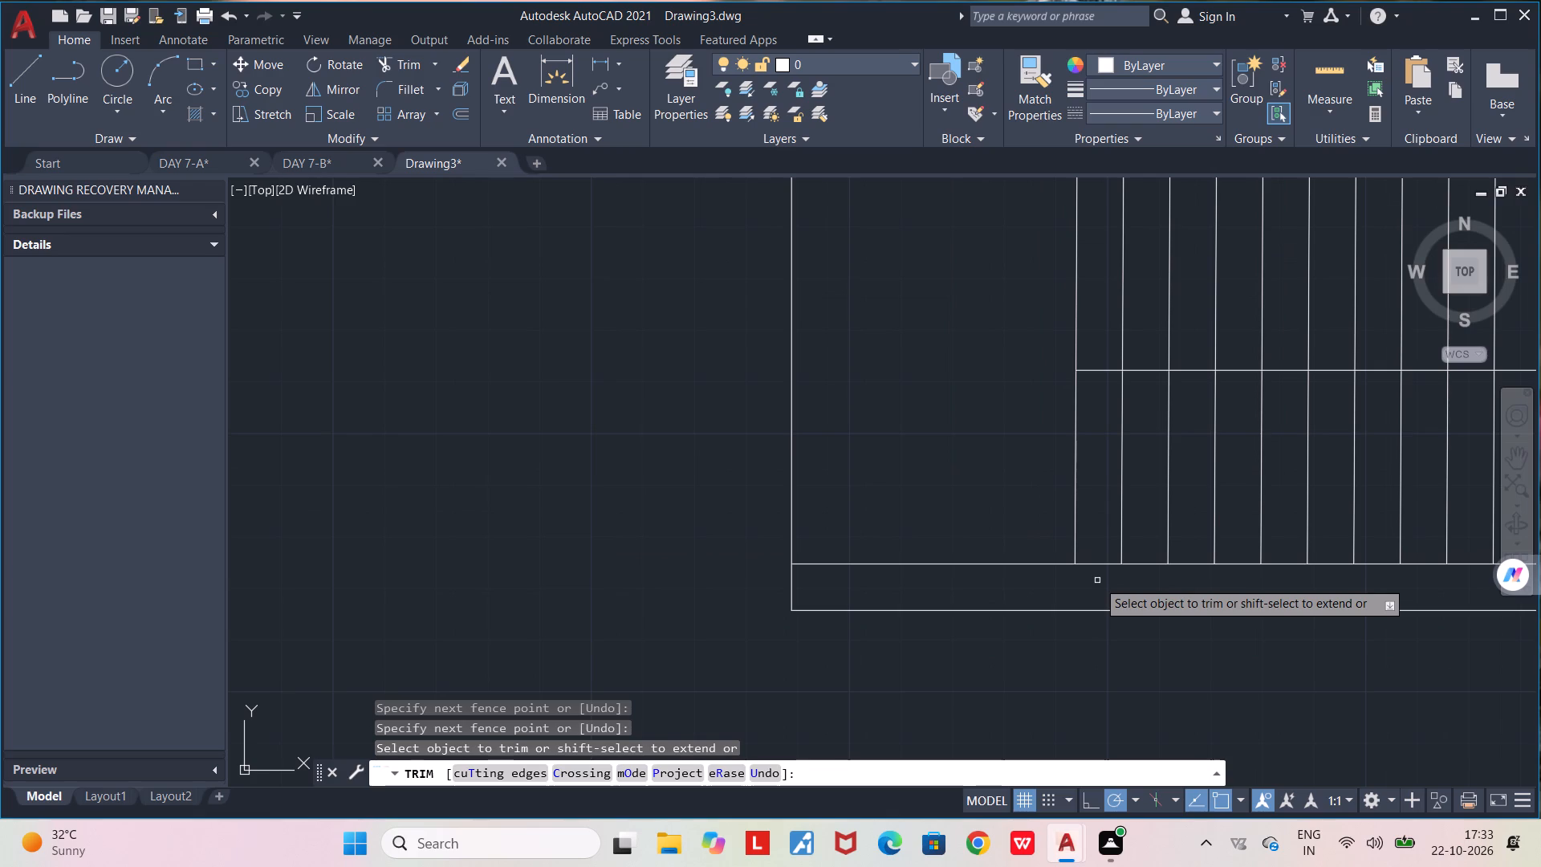
pyautogui.press('space')
pyautogui.press('Escape')
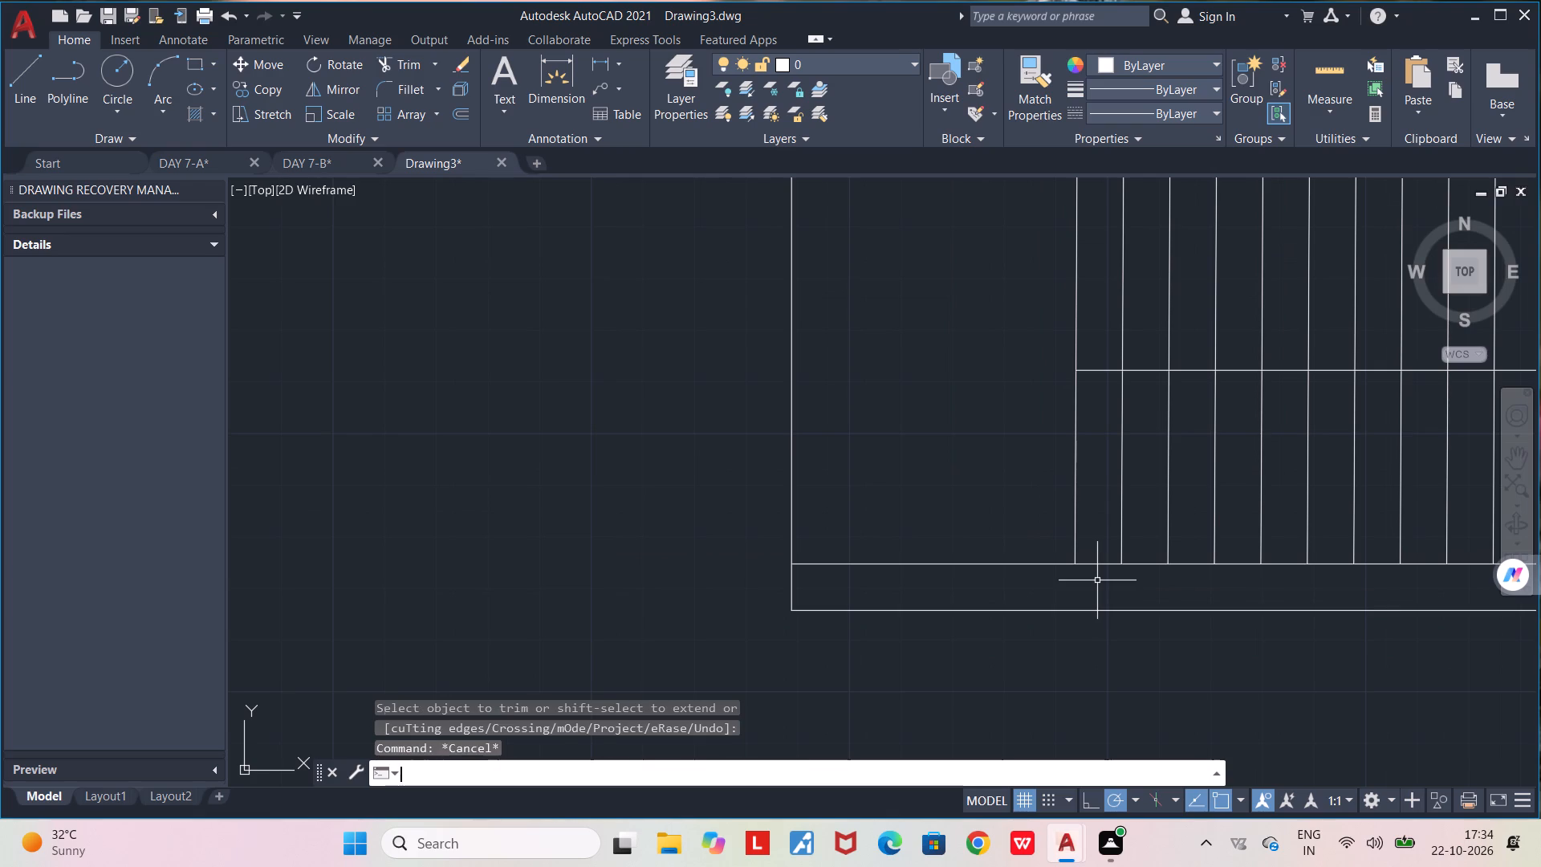
# Trim away the upper-flight parts of the five rightmost tread lines, between the front wall and the staircase's middle line.
pyautogui.moveTo(1097, 580); pyautogui.dragTo(924, 659, button='middle')
pyautogui.scroll(-3, 923, 659)
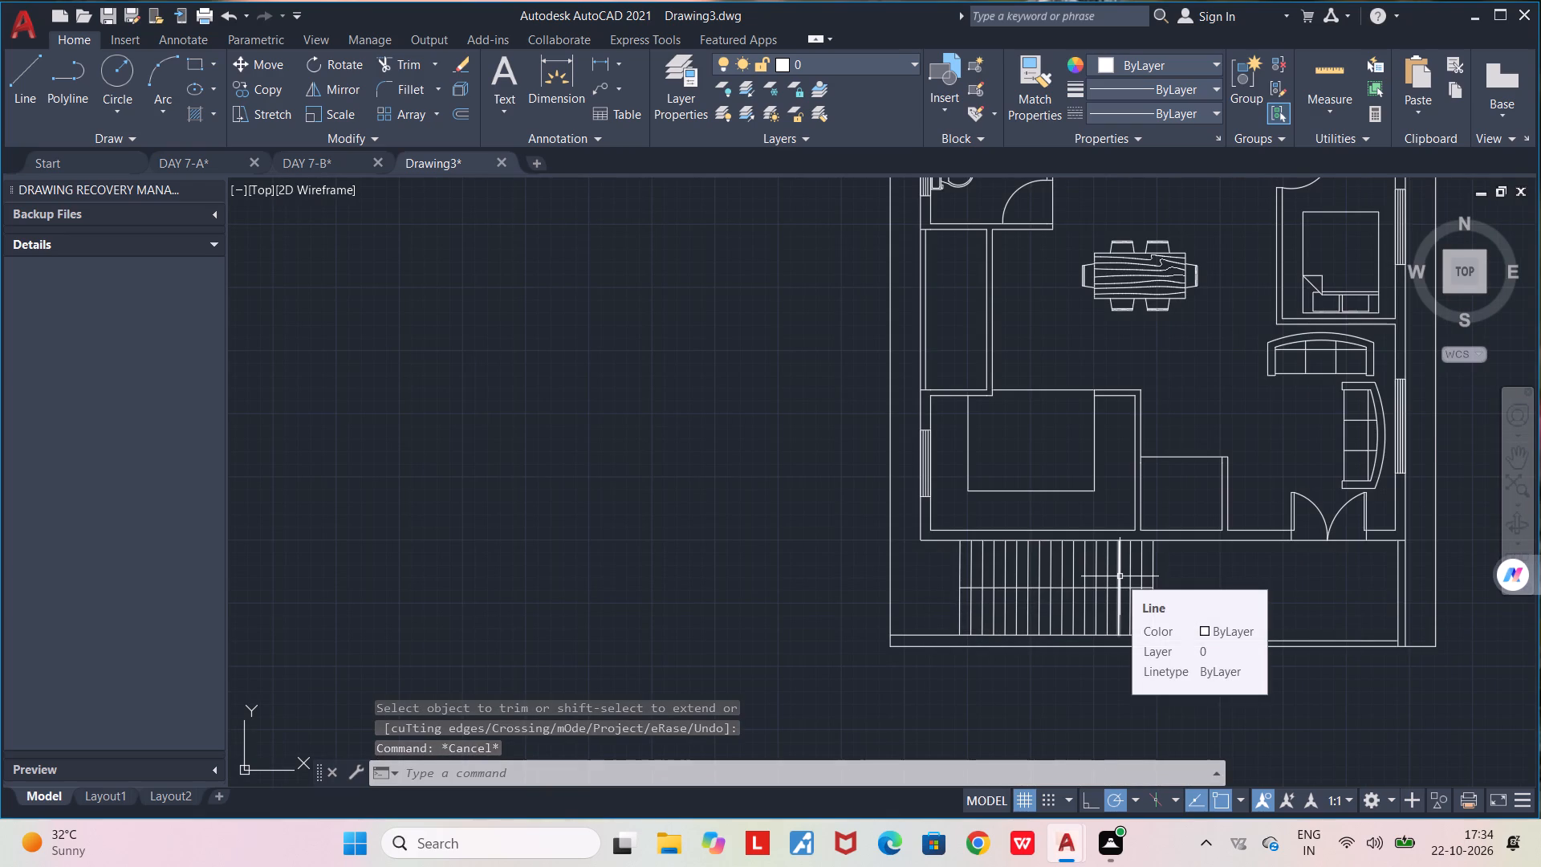
pyautogui.scroll(3, 1120, 576)
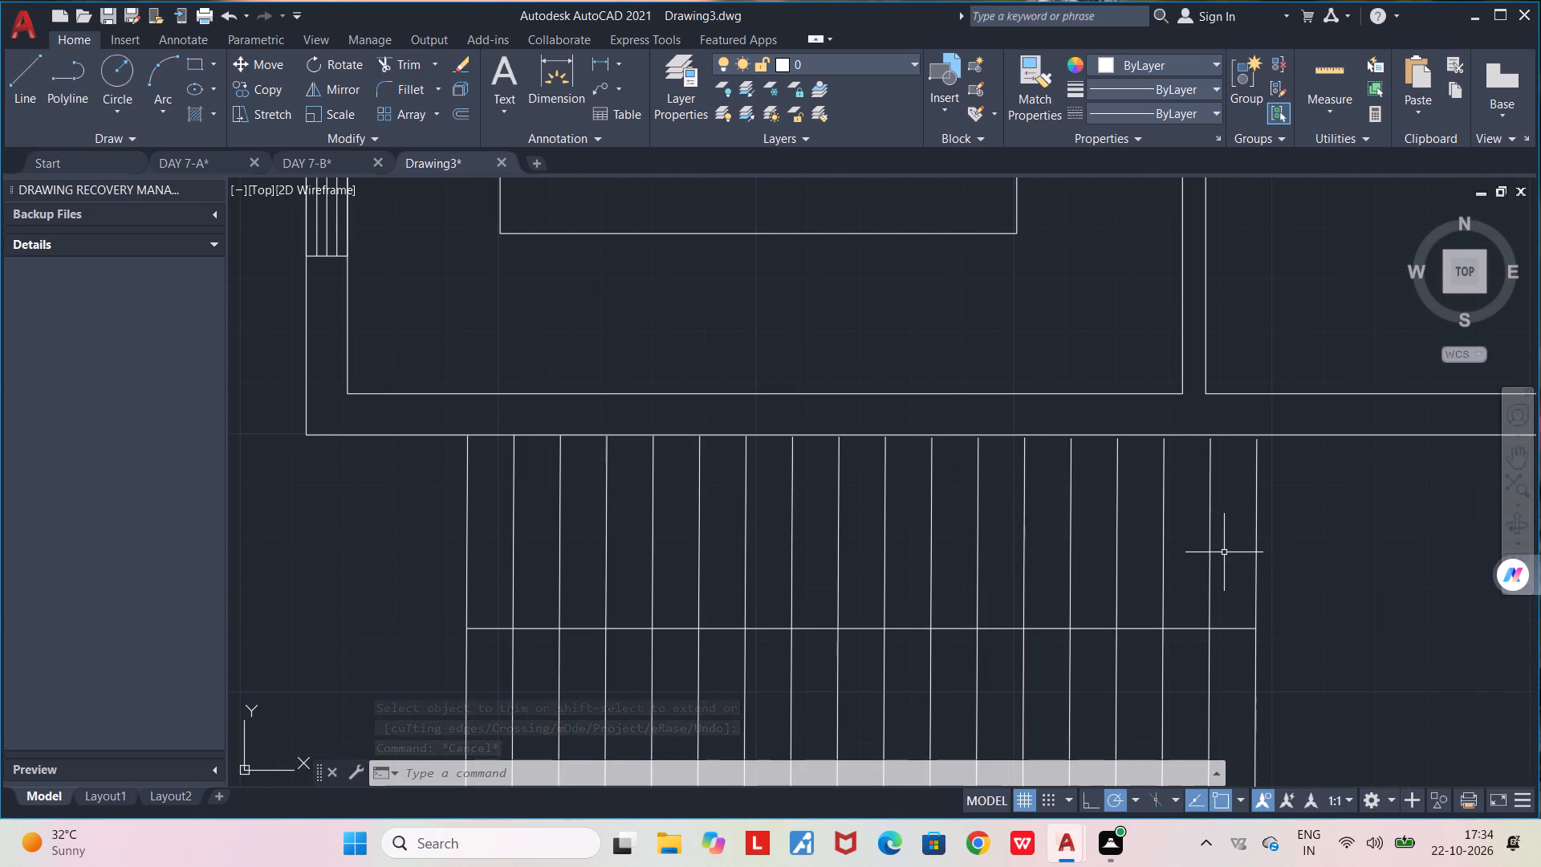
pyautogui.write('TR')
pyautogui.press('Return')
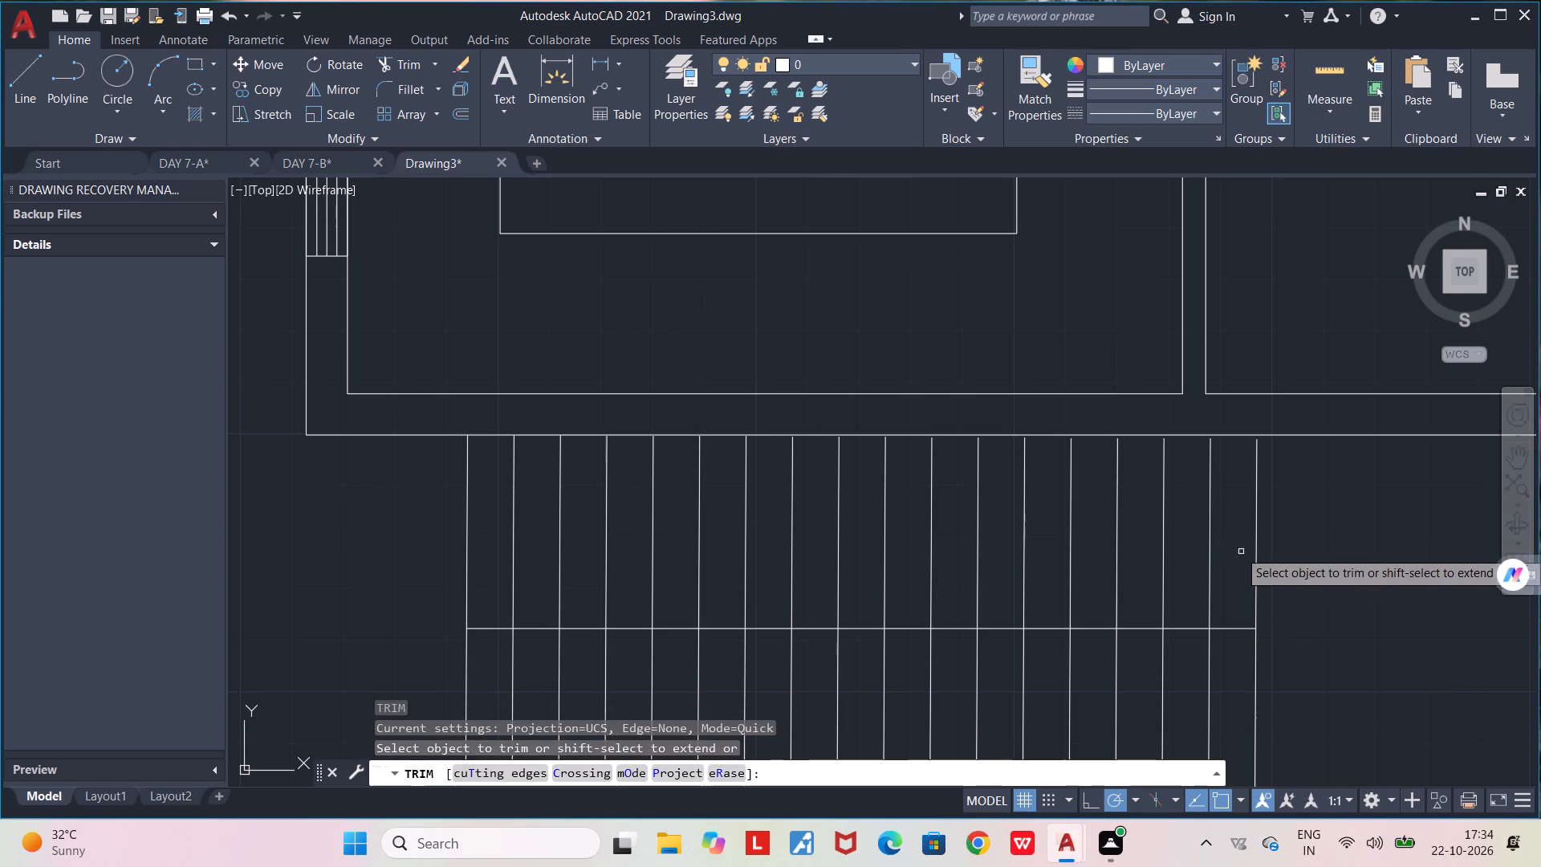
pyautogui.moveTo(1276, 538); pyautogui.dragTo(1060, 522)
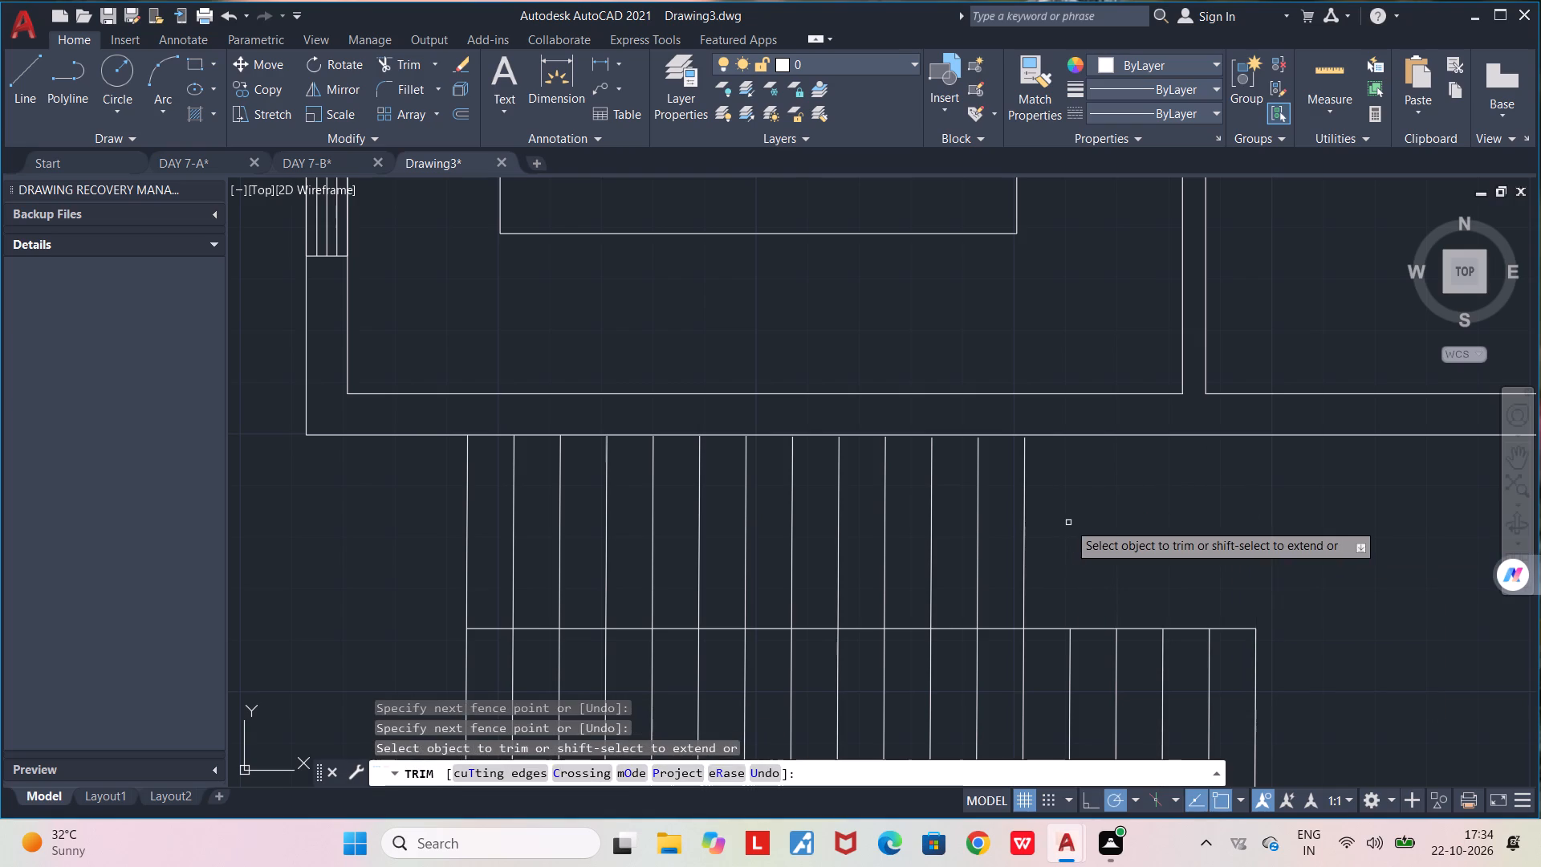
pyautogui.scroll(-3, 1068, 523)
pyautogui.moveTo(1125, 515); pyautogui.dragTo(966, 521, button='middle')
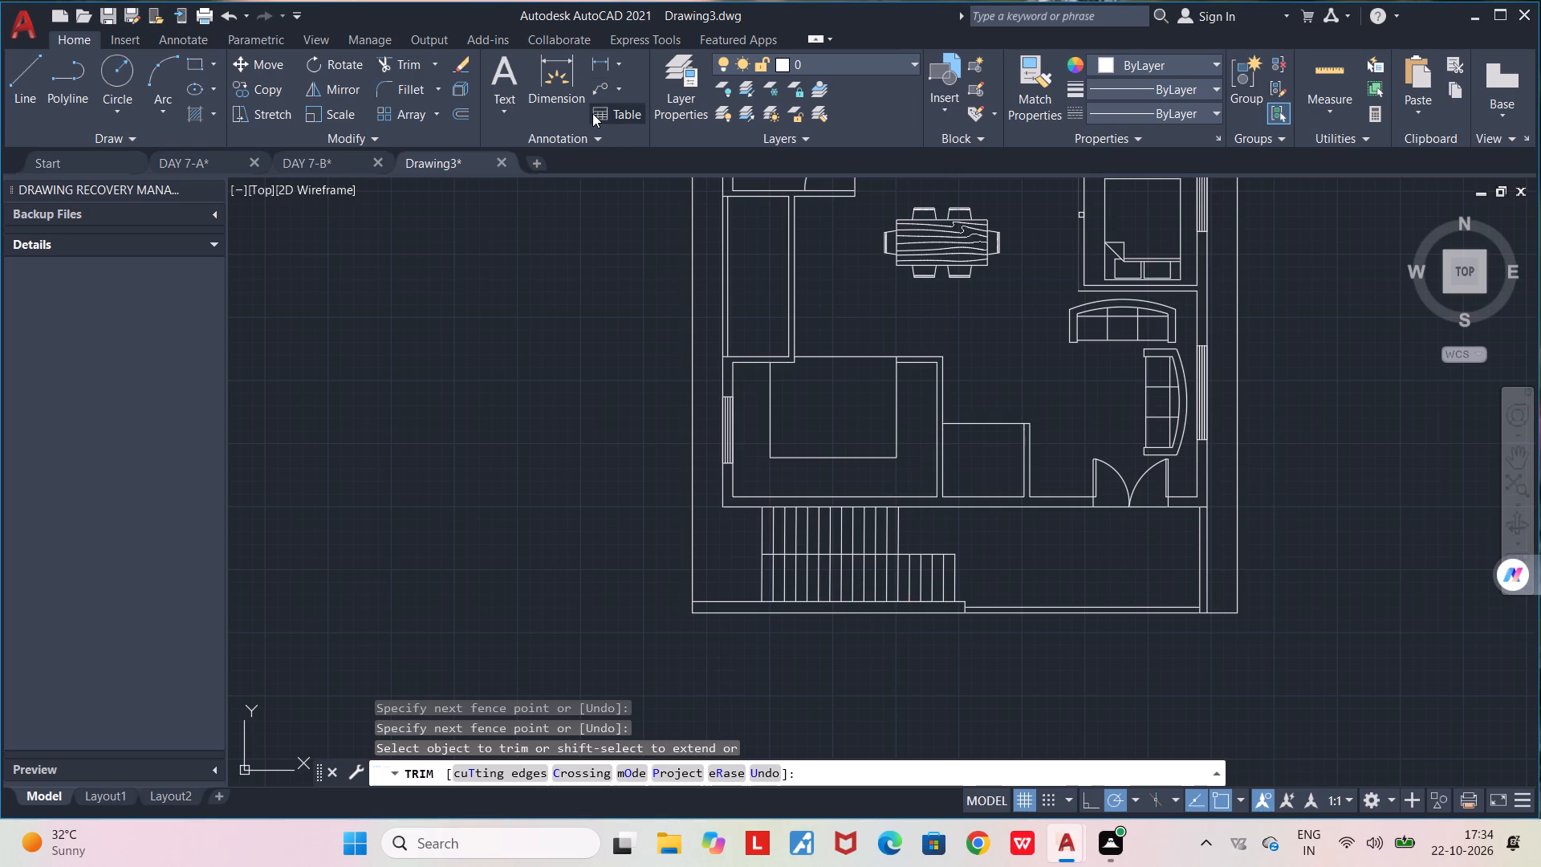
pyautogui.press('space')
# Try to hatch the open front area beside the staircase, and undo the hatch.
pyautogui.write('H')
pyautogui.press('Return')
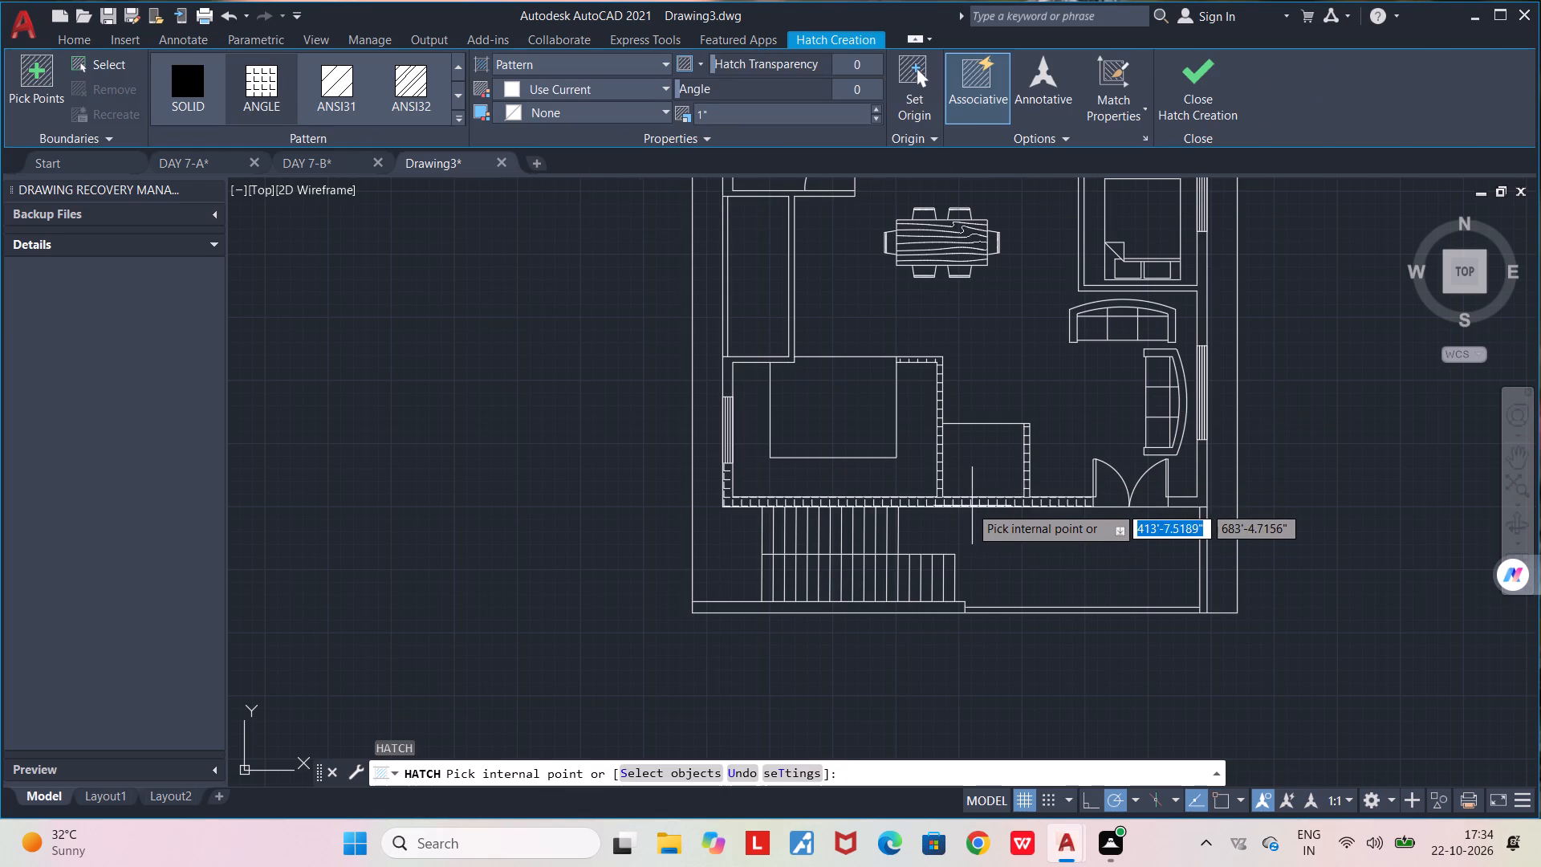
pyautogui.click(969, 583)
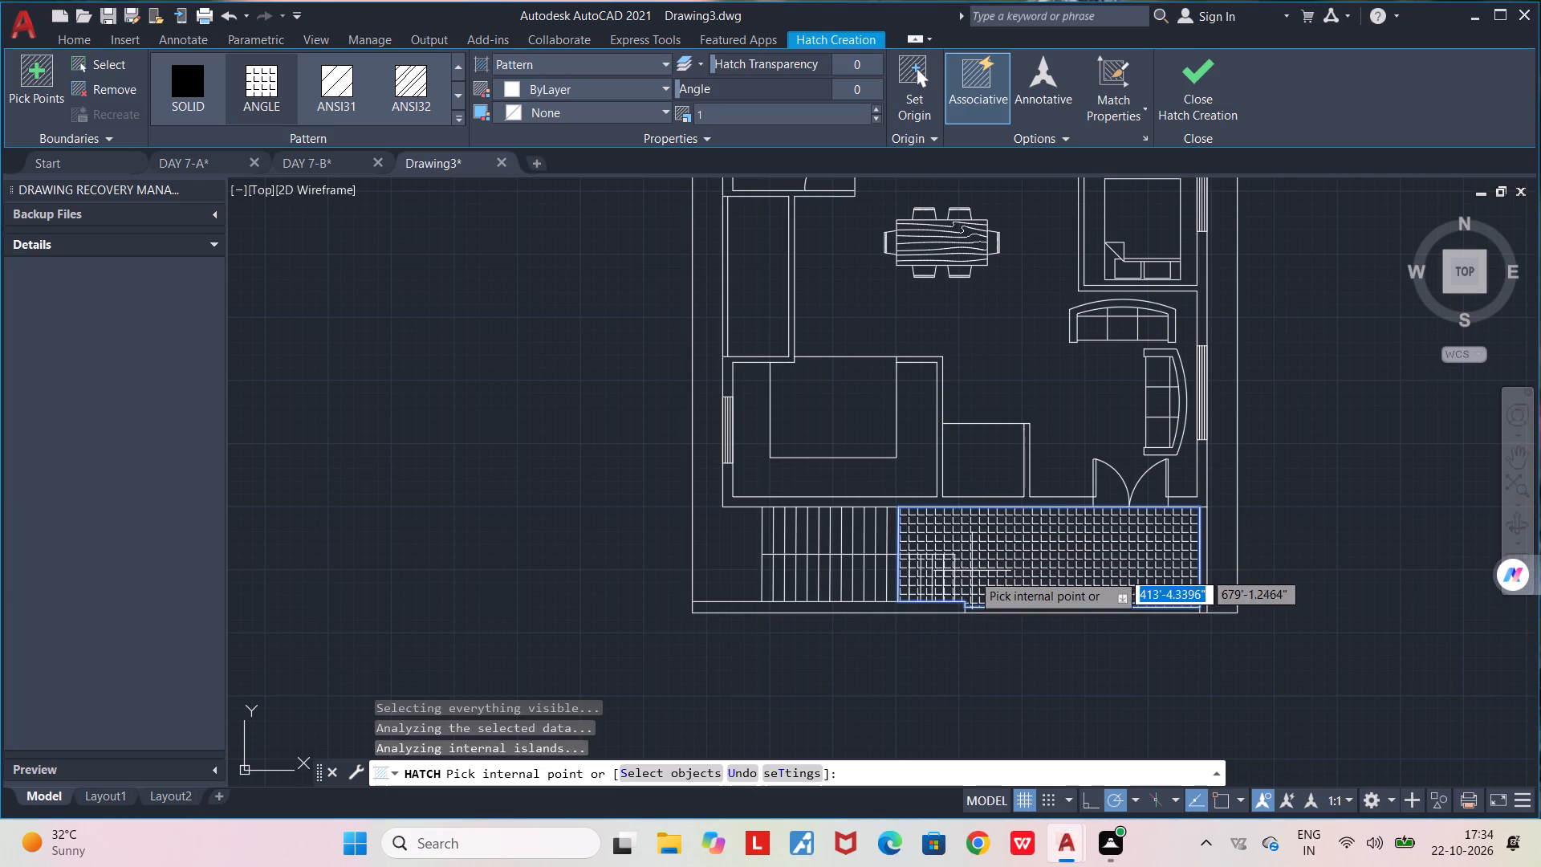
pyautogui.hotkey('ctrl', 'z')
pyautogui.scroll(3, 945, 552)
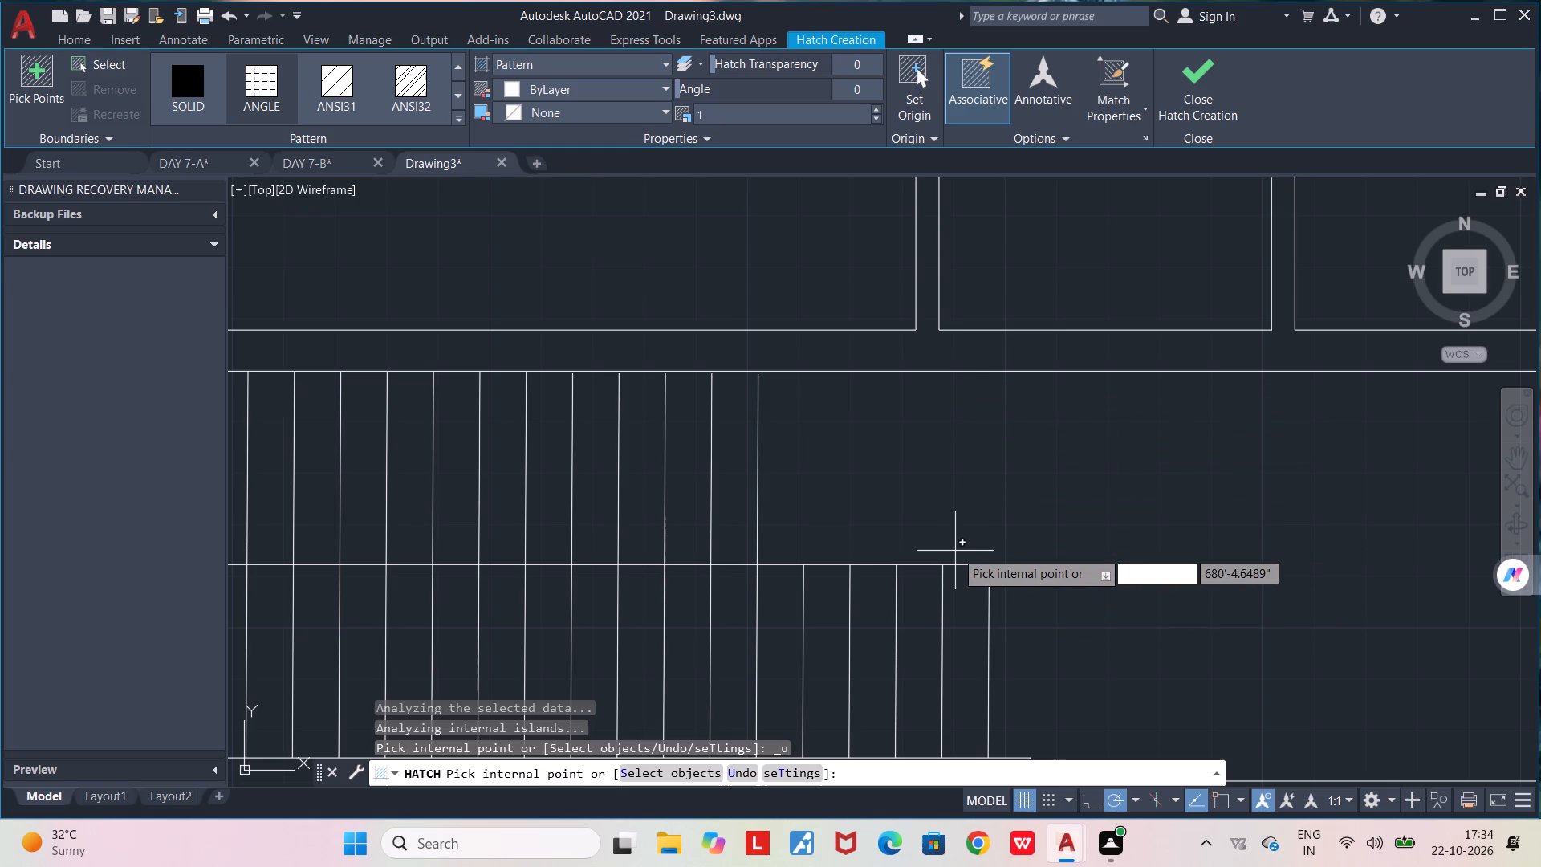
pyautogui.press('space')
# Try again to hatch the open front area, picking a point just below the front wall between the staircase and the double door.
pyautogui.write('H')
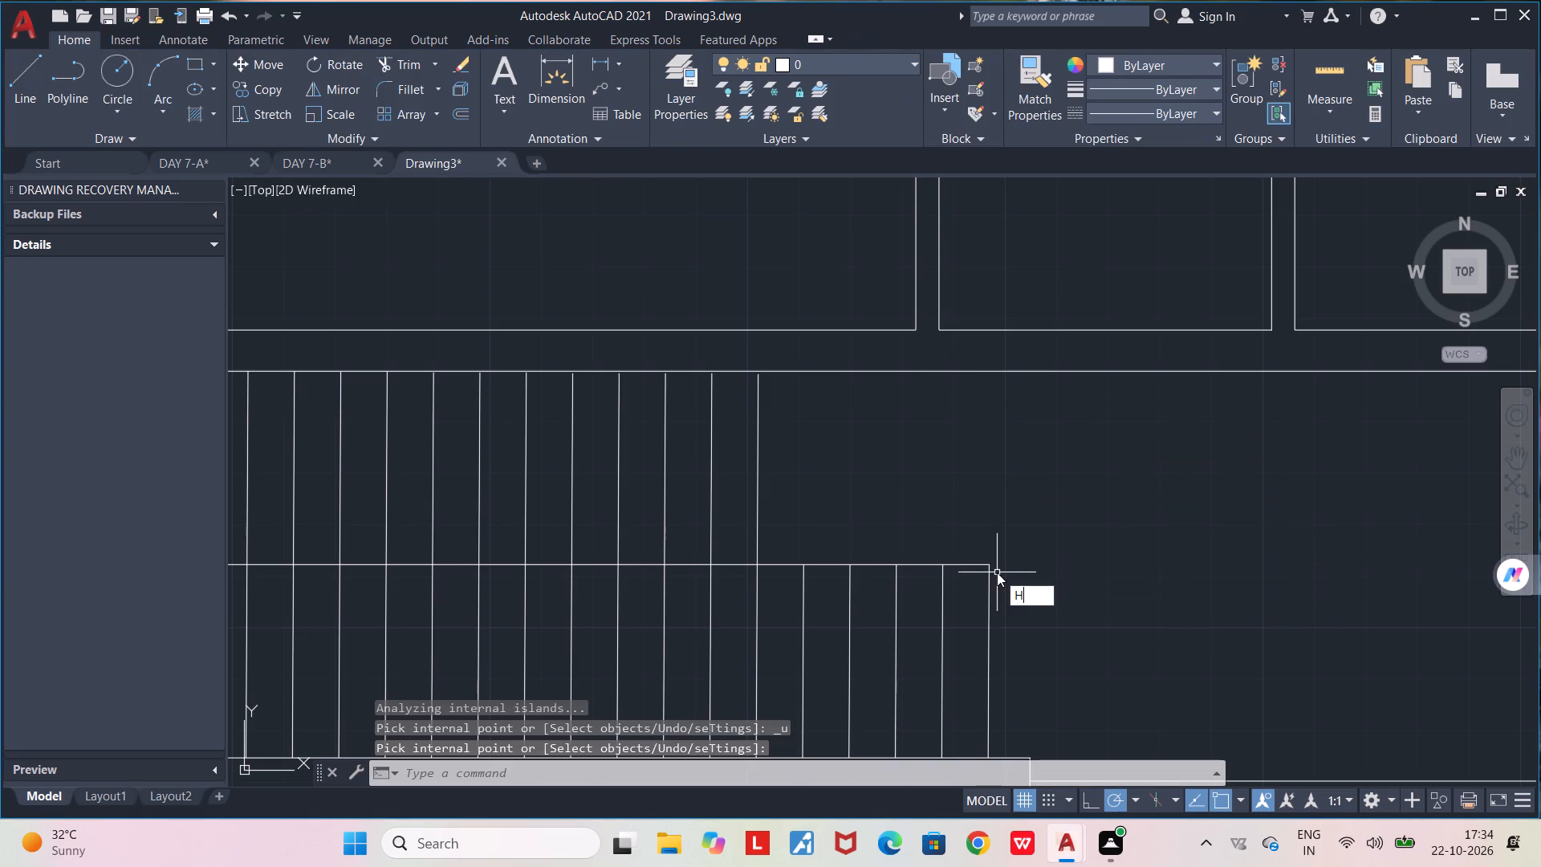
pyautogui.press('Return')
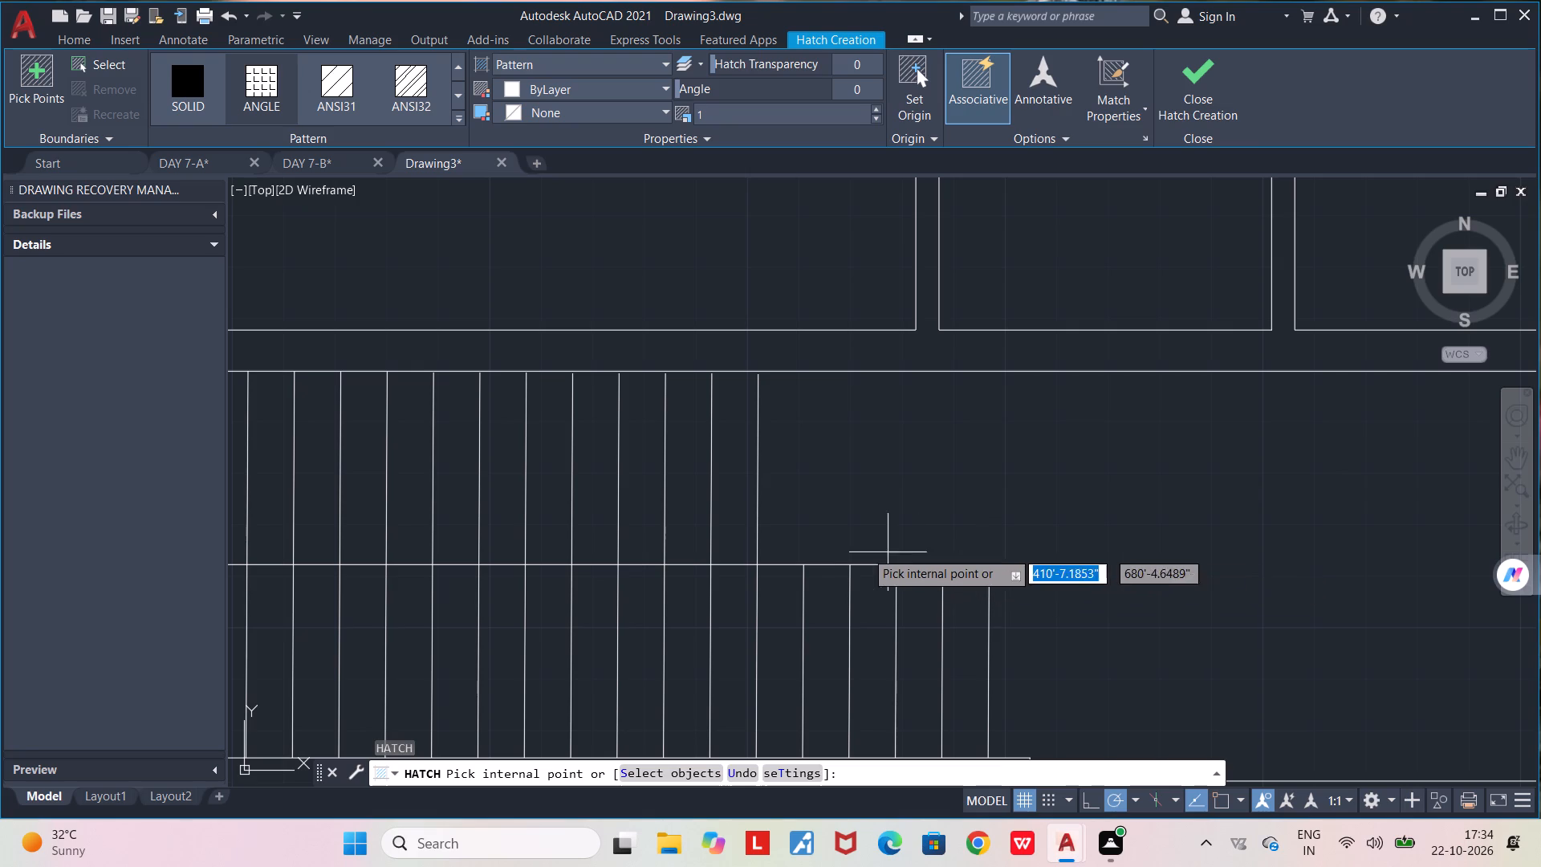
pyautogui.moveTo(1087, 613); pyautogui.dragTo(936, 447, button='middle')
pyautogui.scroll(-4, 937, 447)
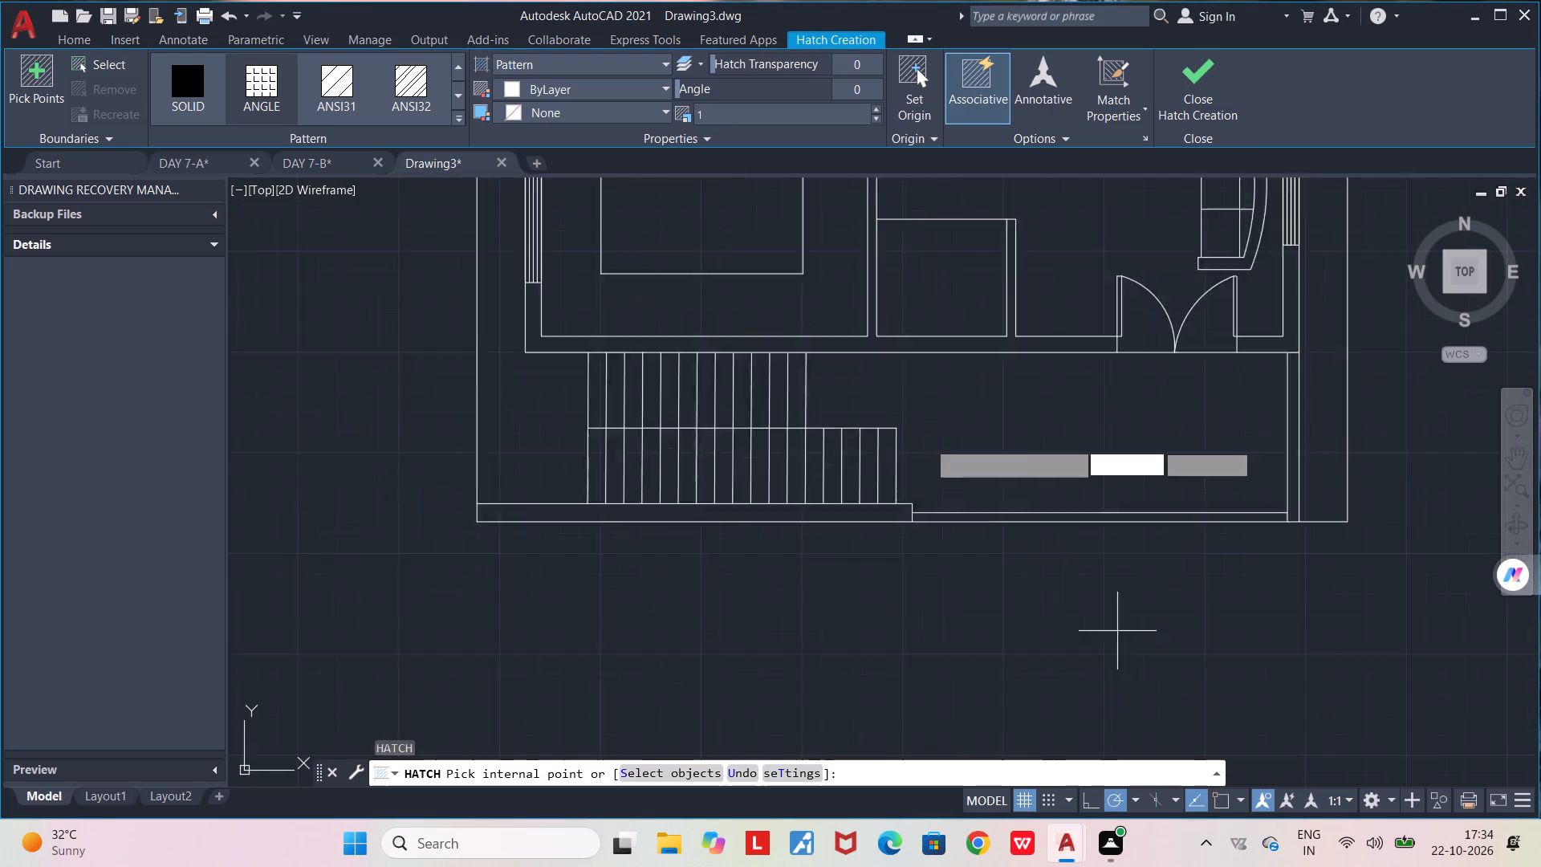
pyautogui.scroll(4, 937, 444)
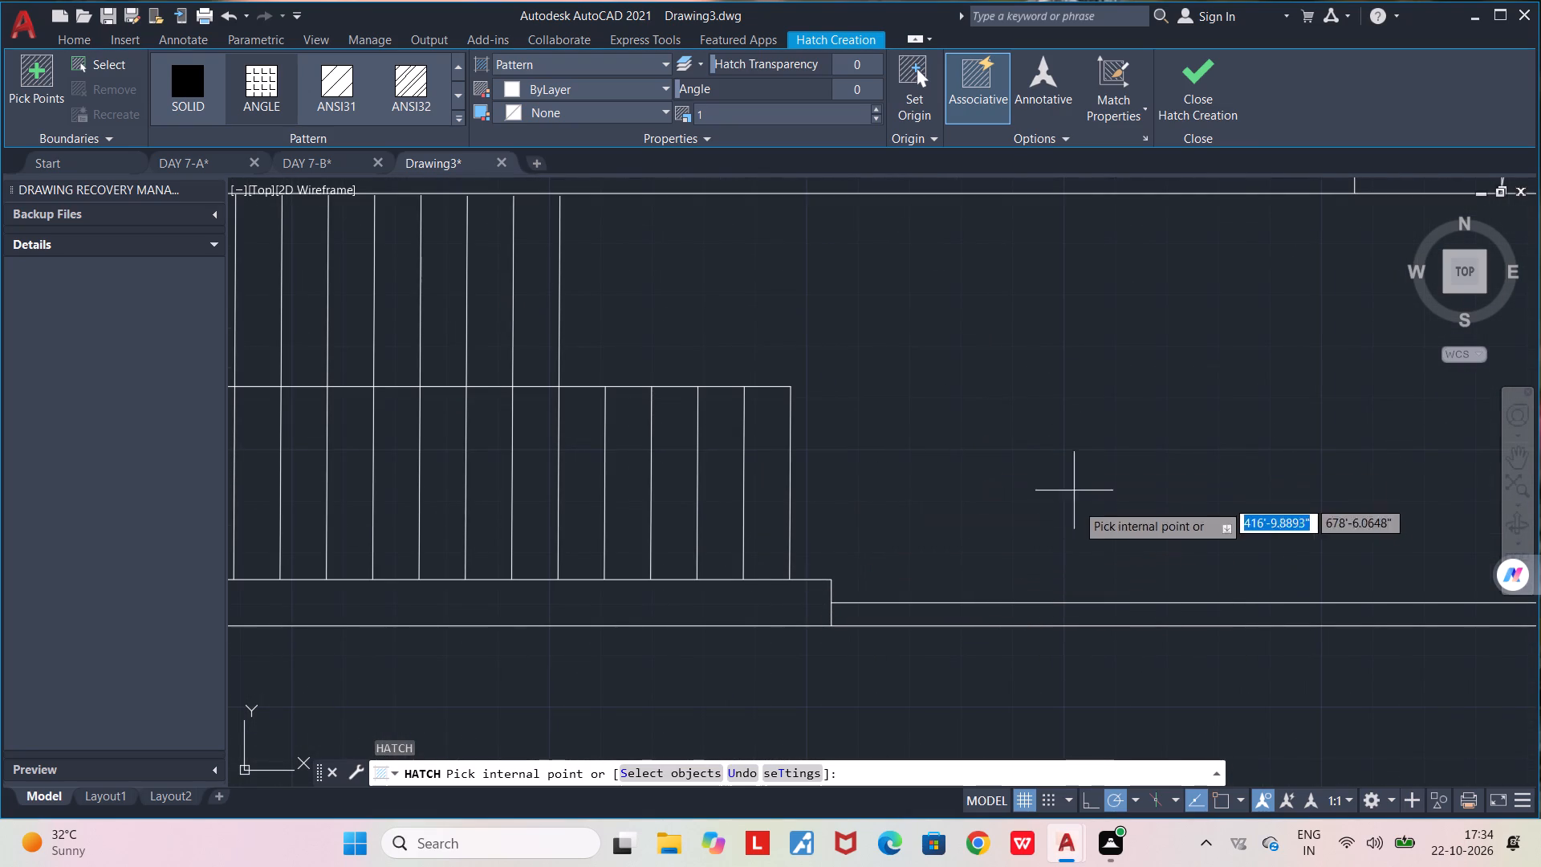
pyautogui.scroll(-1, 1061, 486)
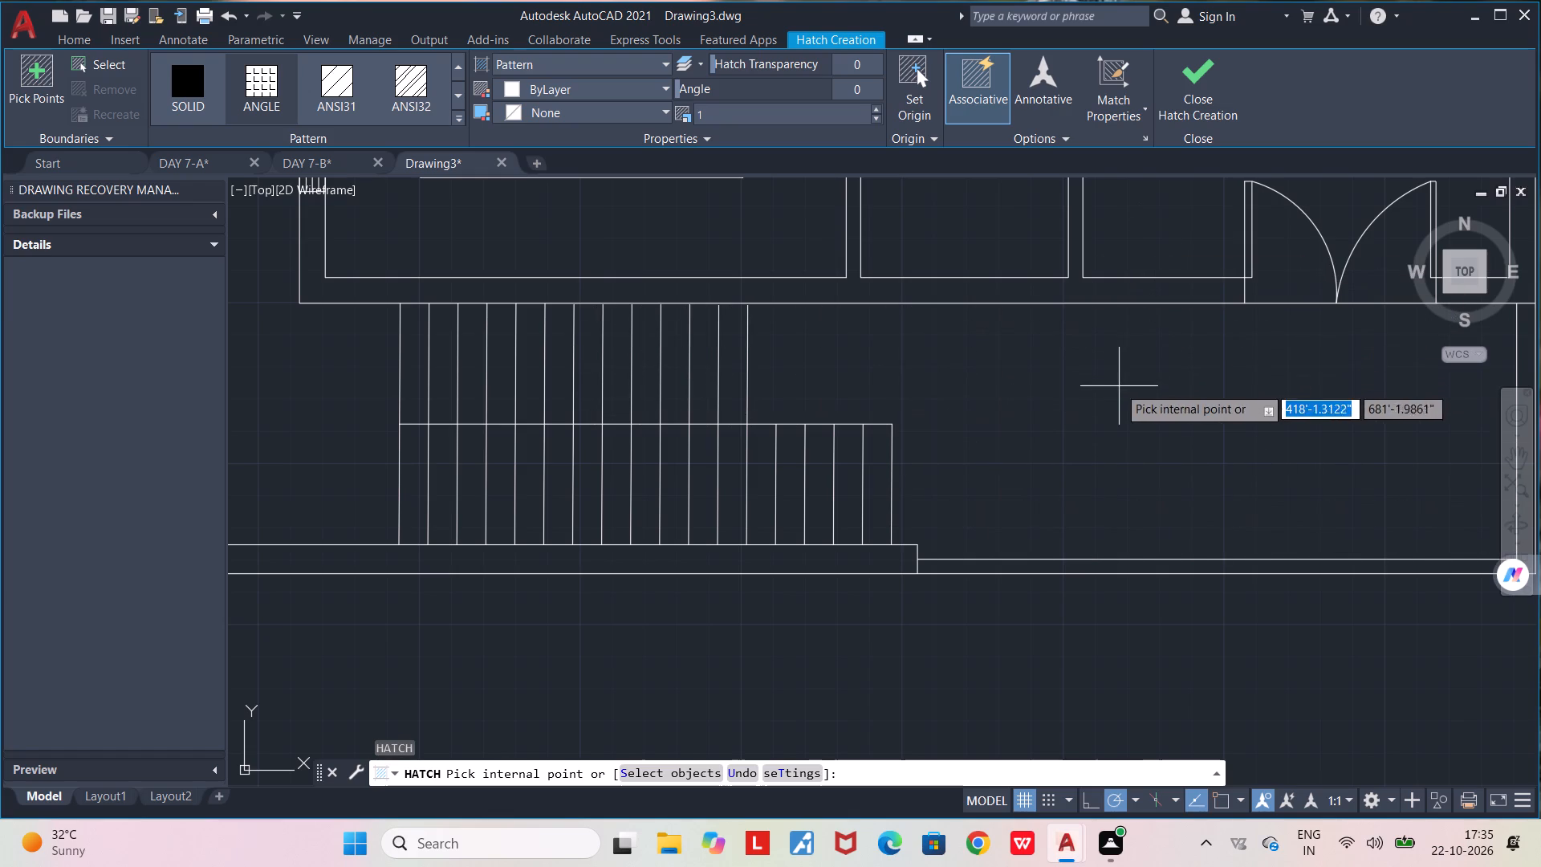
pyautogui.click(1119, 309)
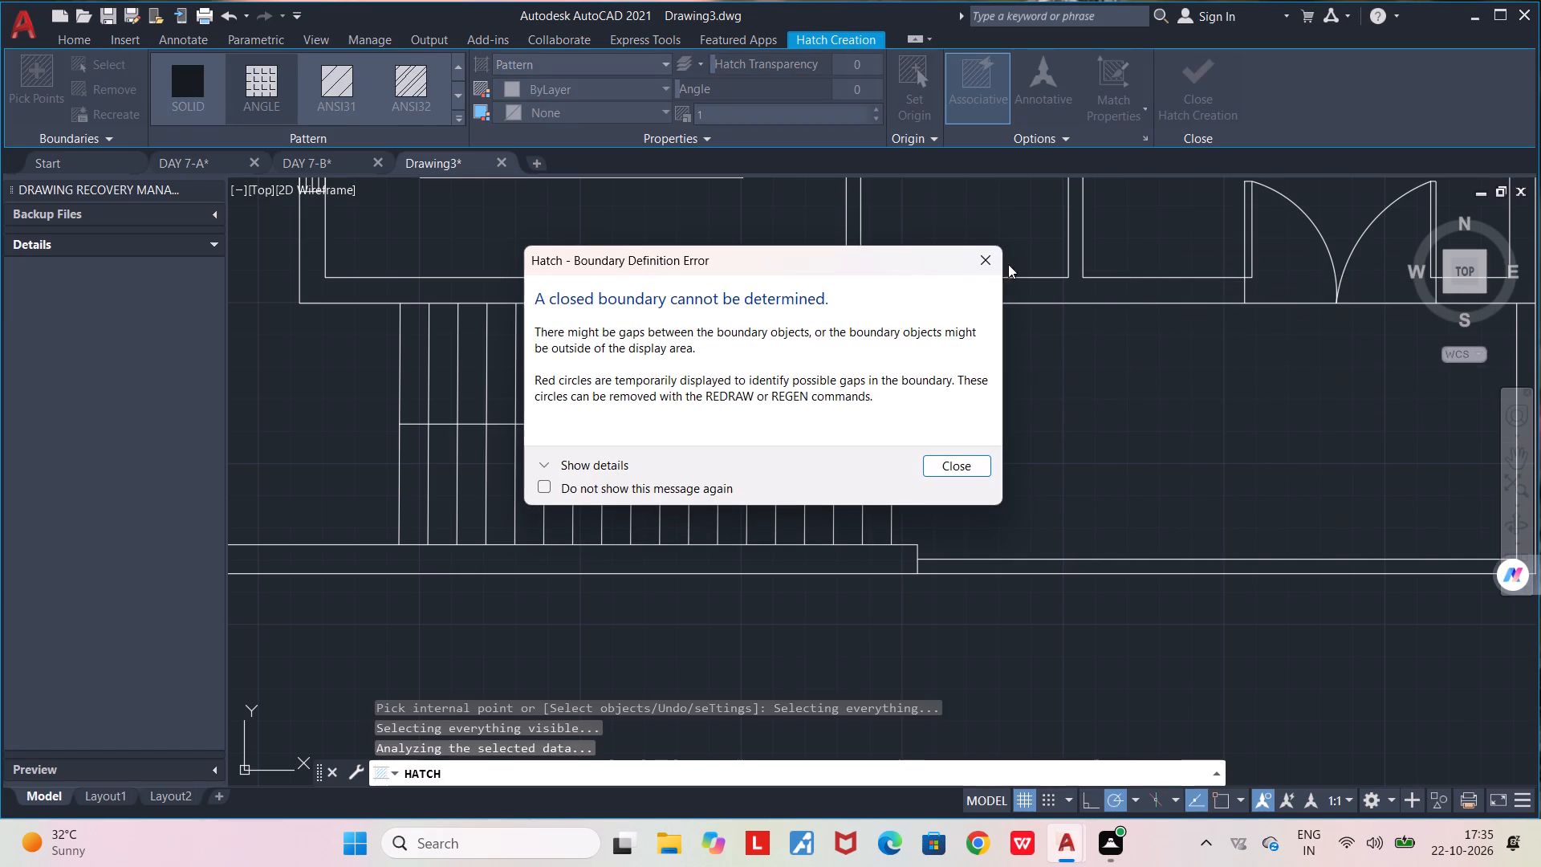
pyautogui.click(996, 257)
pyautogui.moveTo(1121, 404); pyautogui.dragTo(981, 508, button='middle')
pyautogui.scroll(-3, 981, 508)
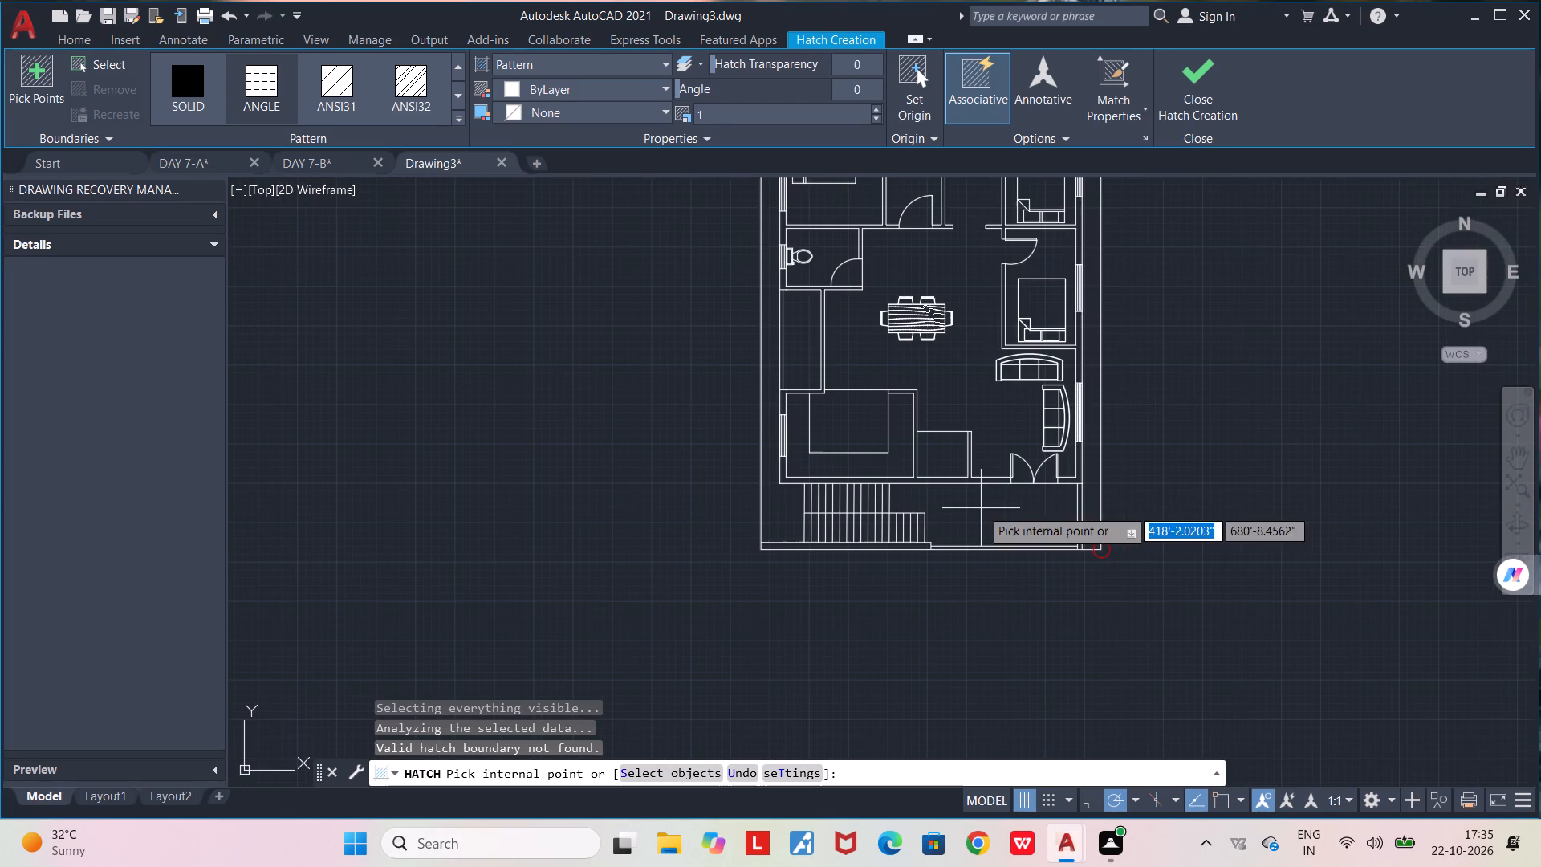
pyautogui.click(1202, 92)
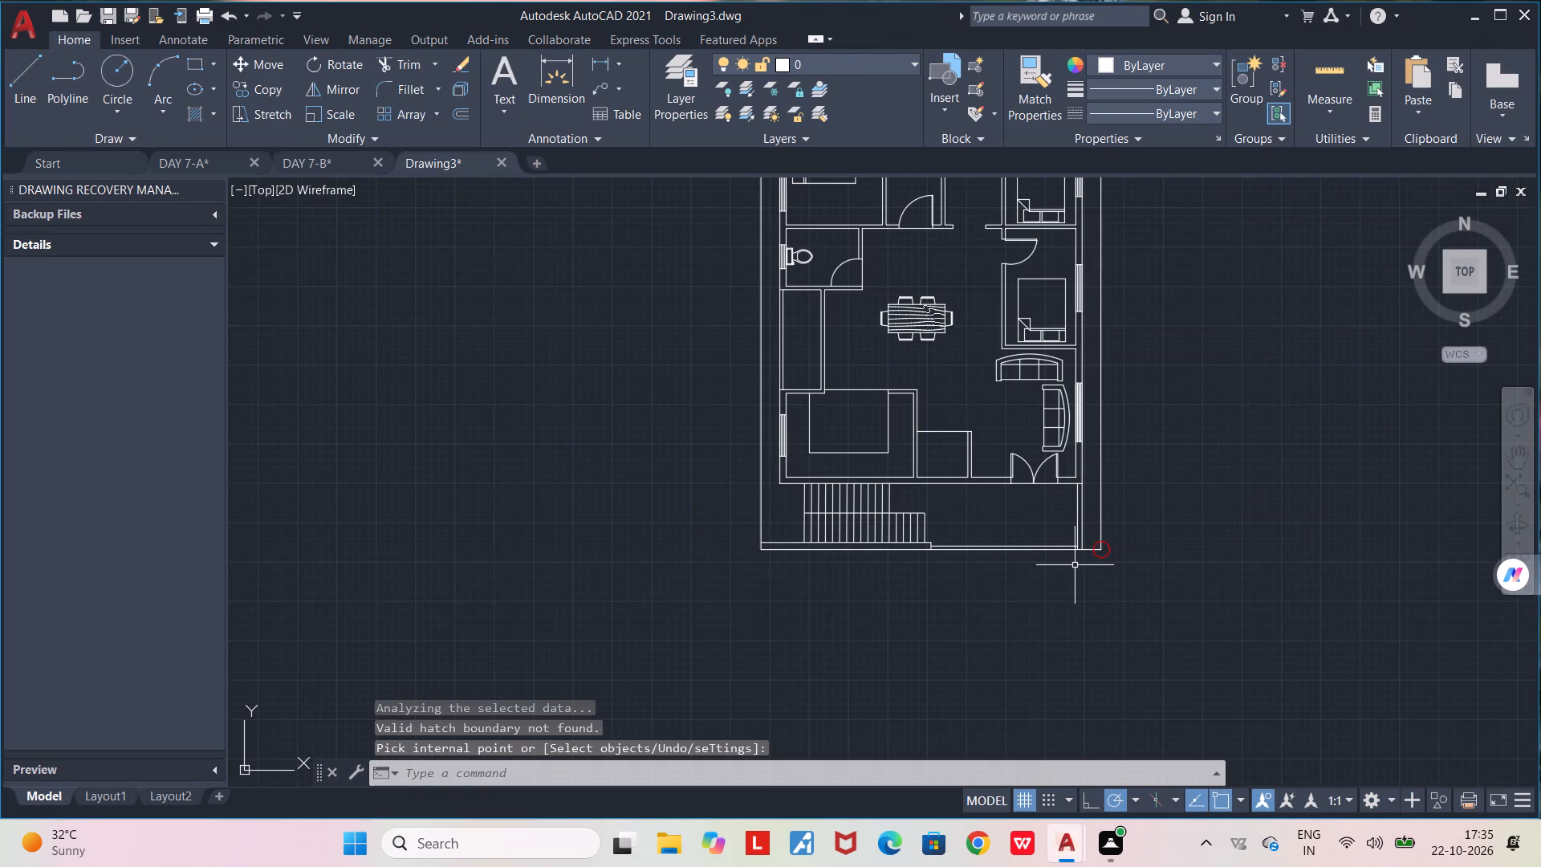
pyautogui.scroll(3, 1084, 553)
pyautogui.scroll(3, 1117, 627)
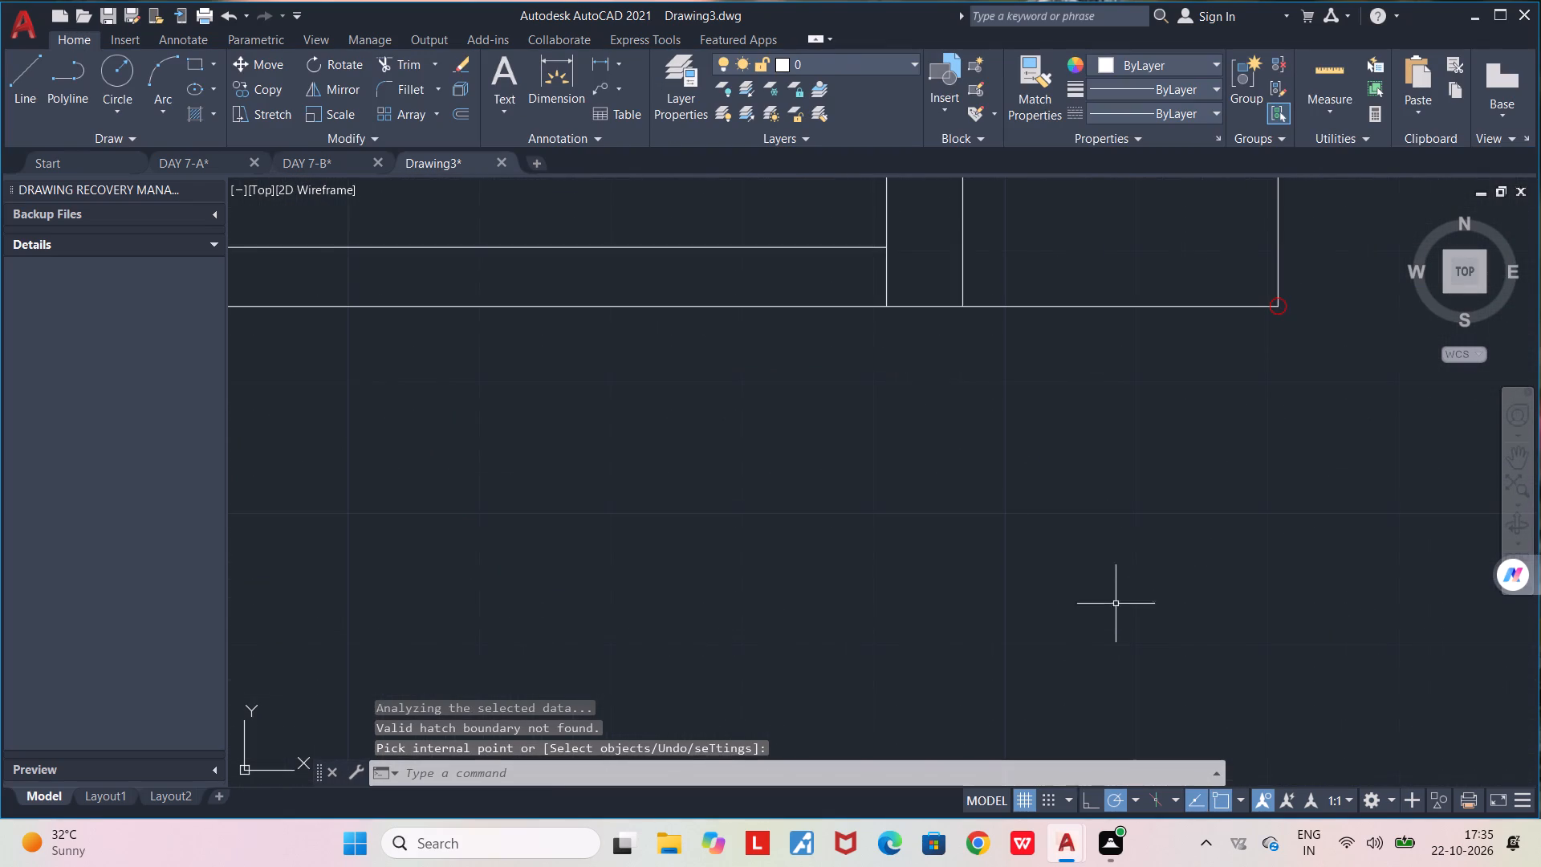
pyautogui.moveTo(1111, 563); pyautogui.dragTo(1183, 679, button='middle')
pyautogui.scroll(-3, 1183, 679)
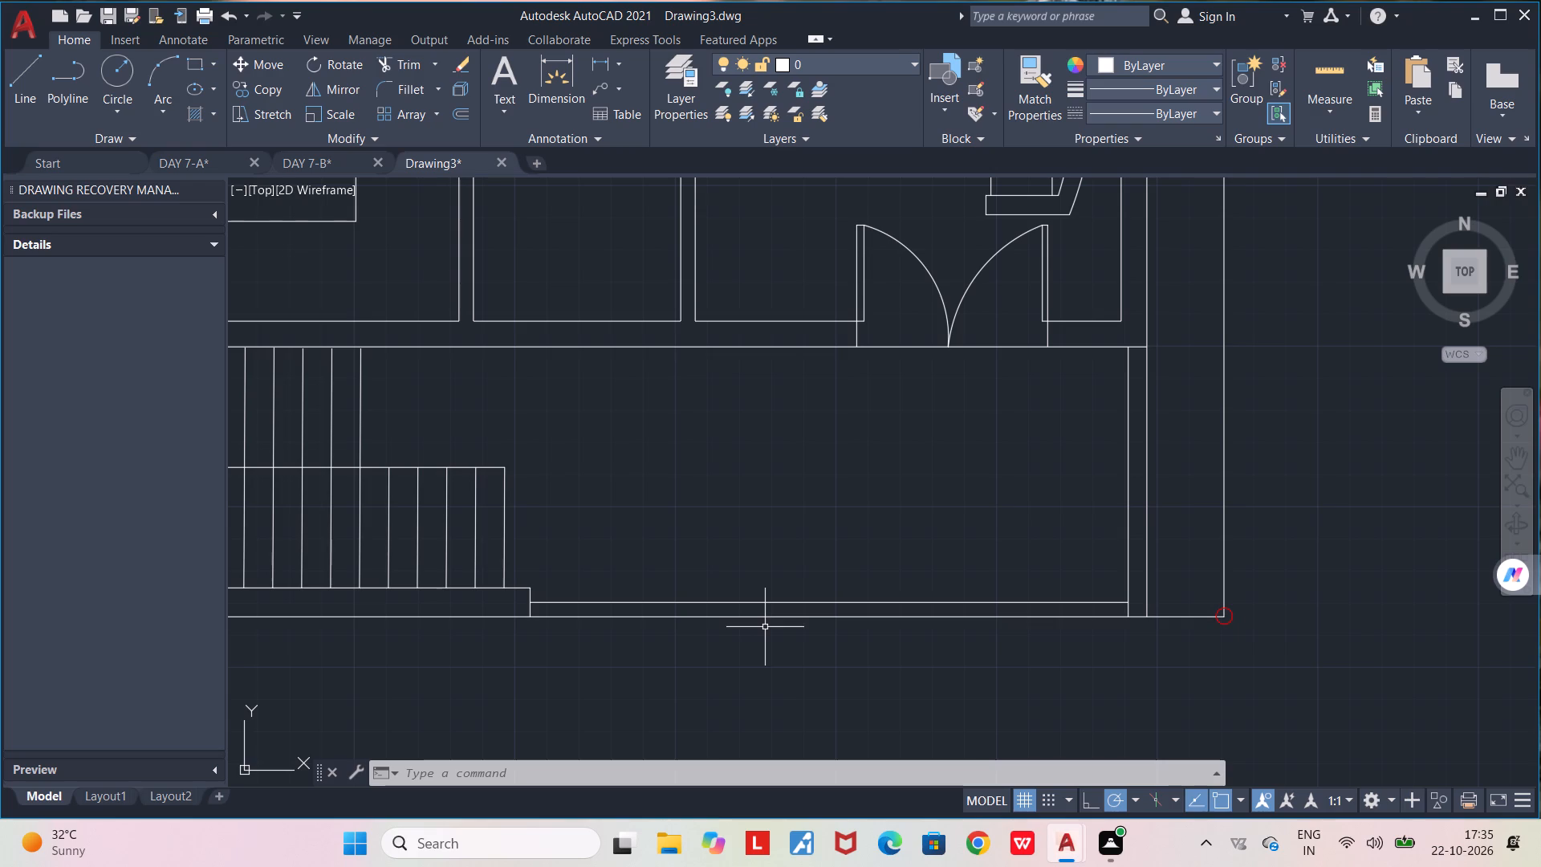
# Add the multiline text label "BED ROOM 1" below the bed in the plan's upper-left bedroom.
pyautogui.scroll(-2, 901, 516)
pyautogui.moveTo(869, 514); pyautogui.dragTo(975, 594, button='middle')
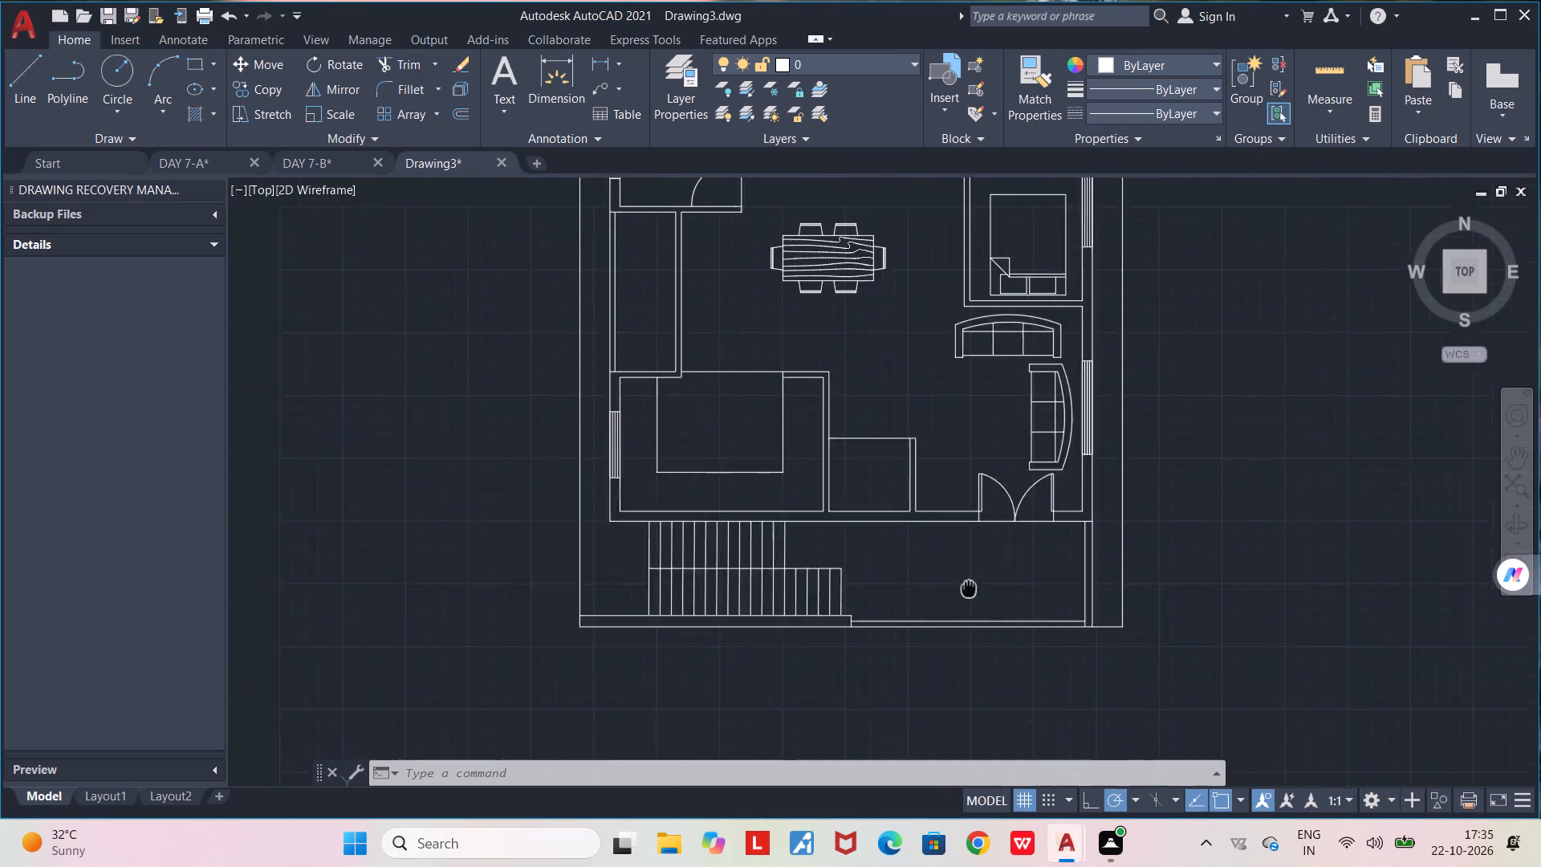
pyautogui.moveTo(975, 594); pyautogui.dragTo(1059, 678, button='middle')
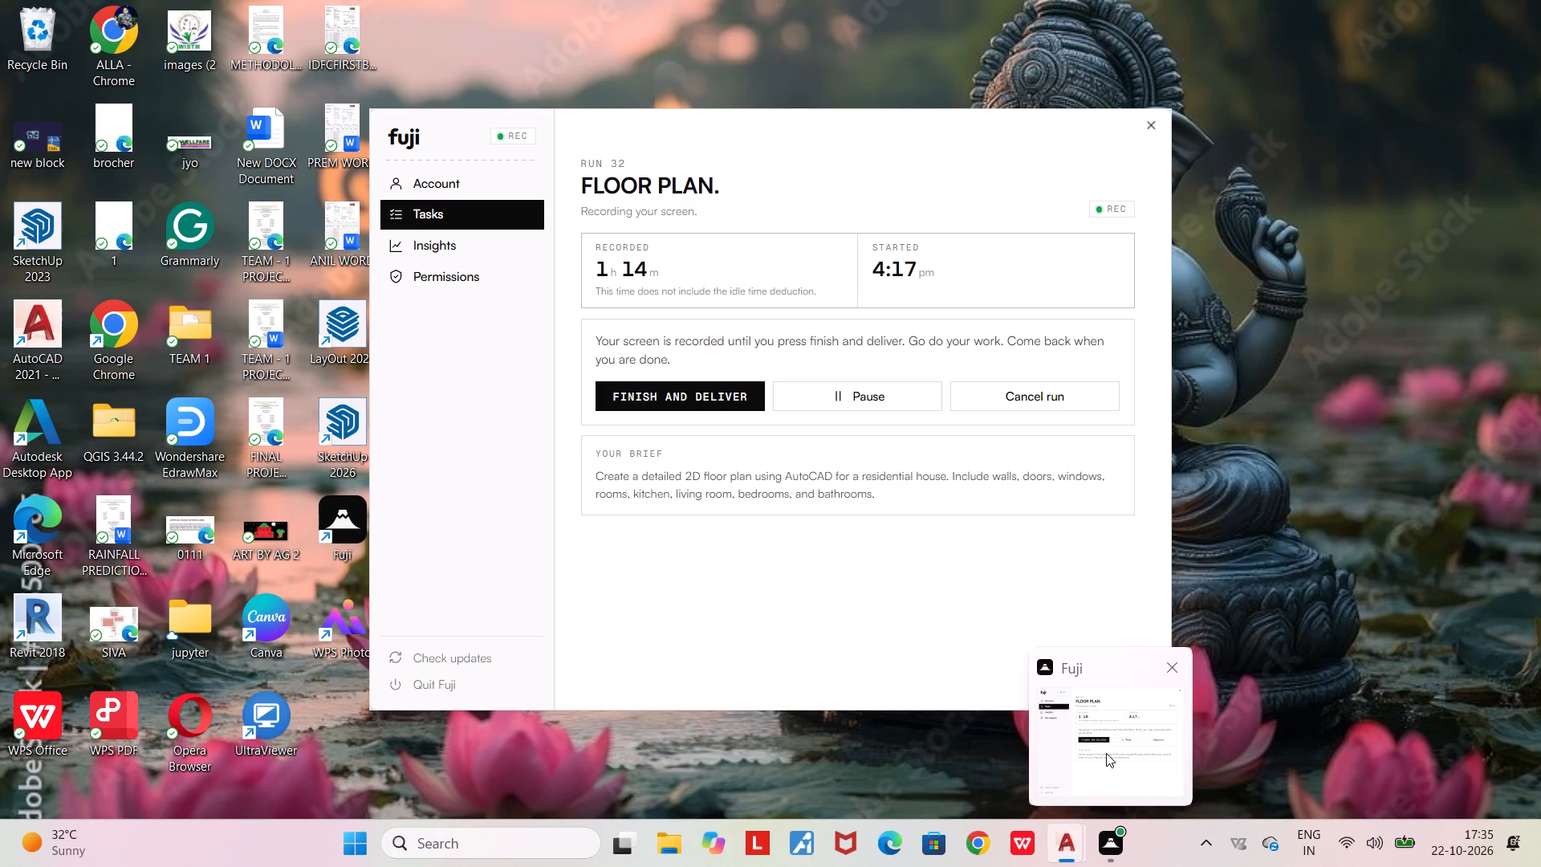
pyautogui.moveTo(810, 370); pyautogui.dragTo(813, 656, button='middle')
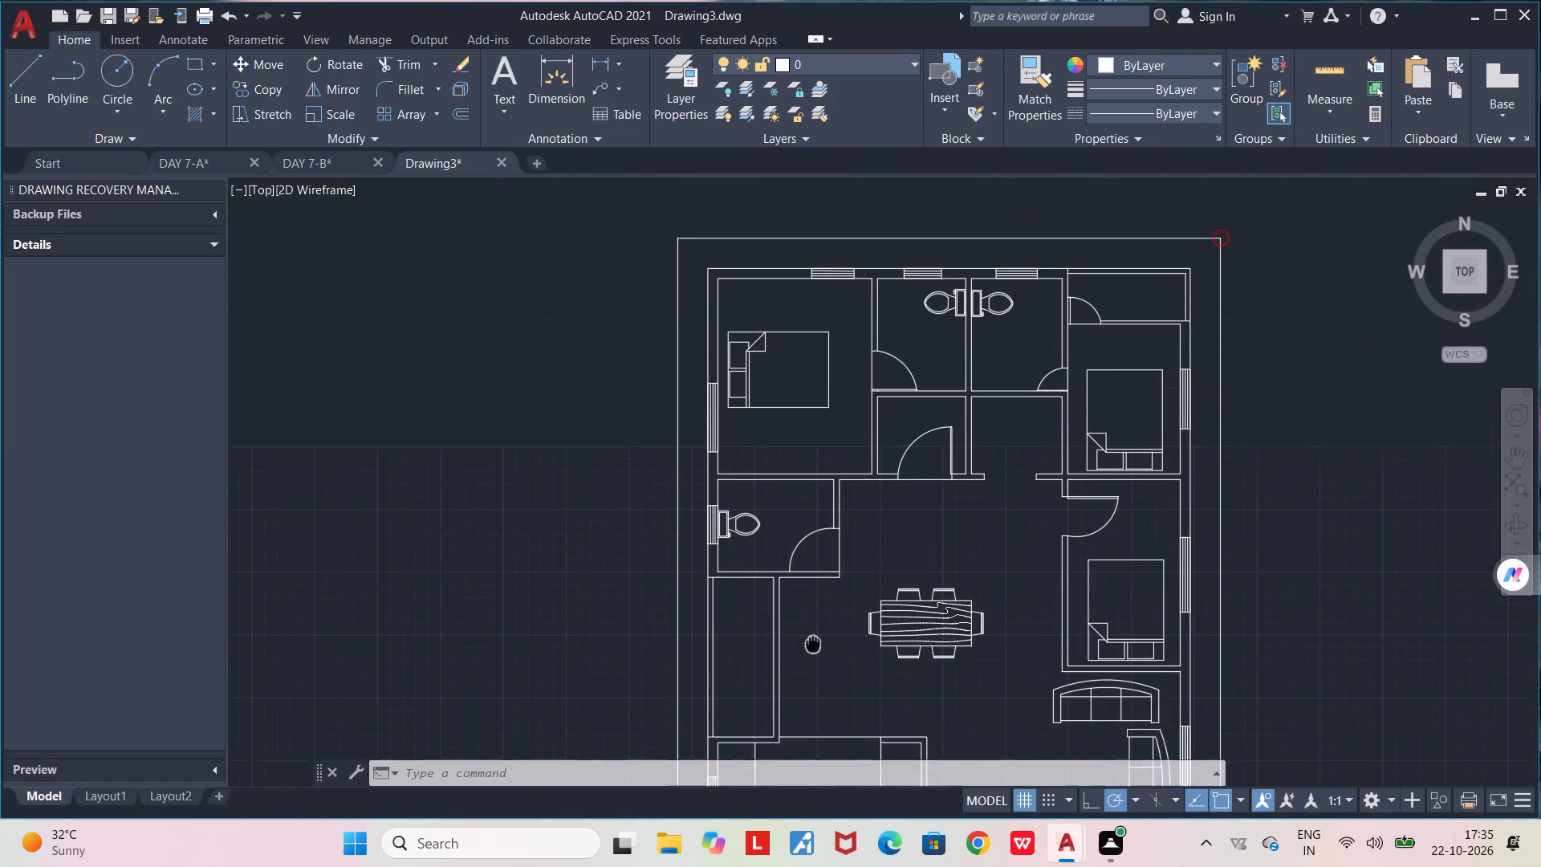
pyautogui.moveTo(813, 656); pyautogui.dragTo(813, 678, button='middle')
pyautogui.scroll(1, 795, 413)
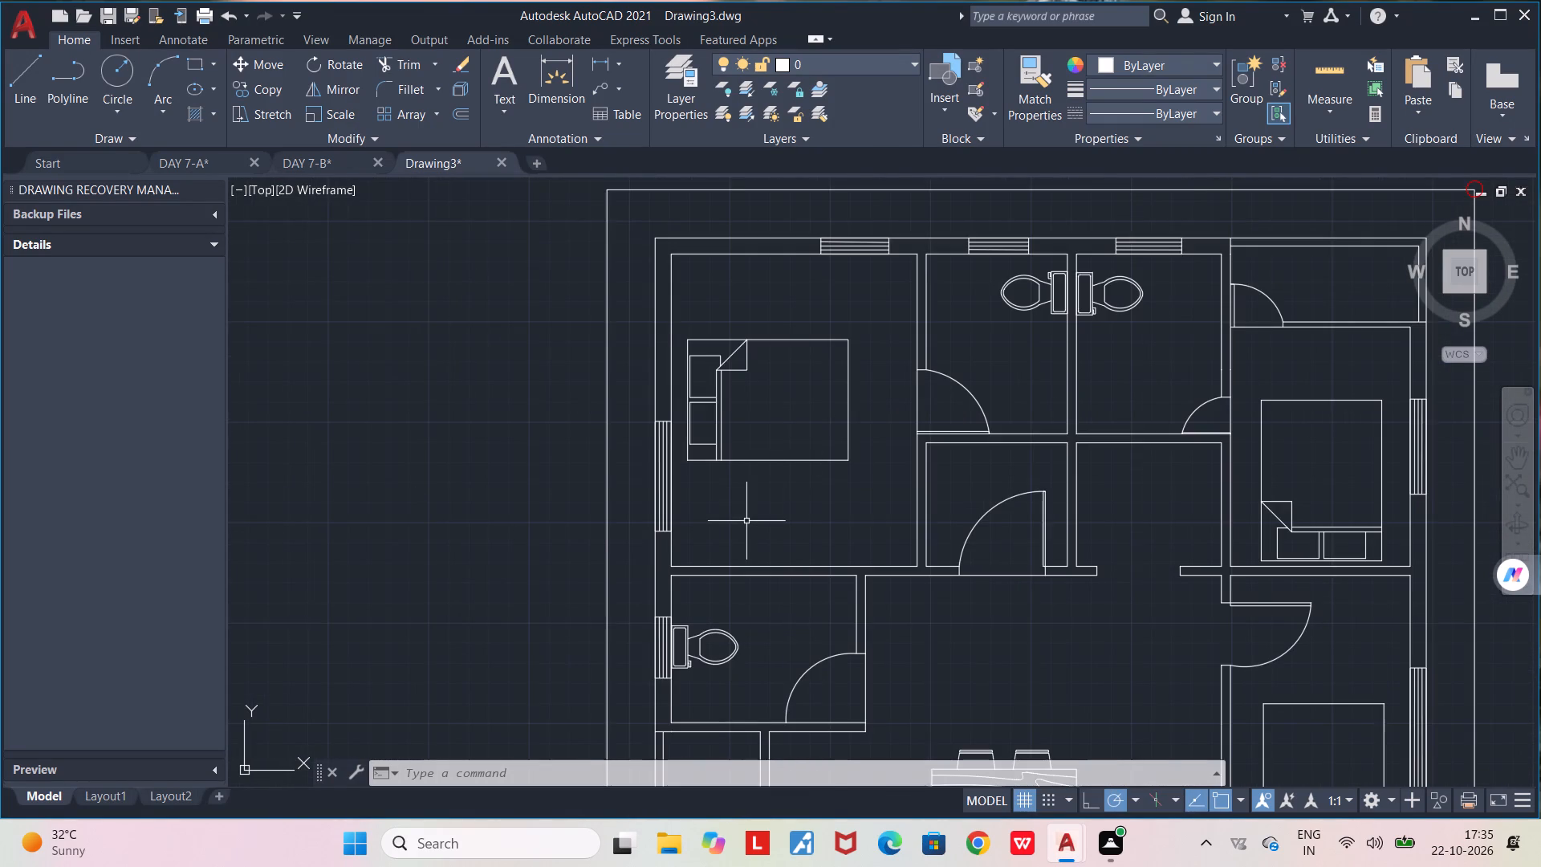
pyautogui.scroll(1, 746, 521)
pyautogui.click(488, 63)
pyautogui.click(734, 476)
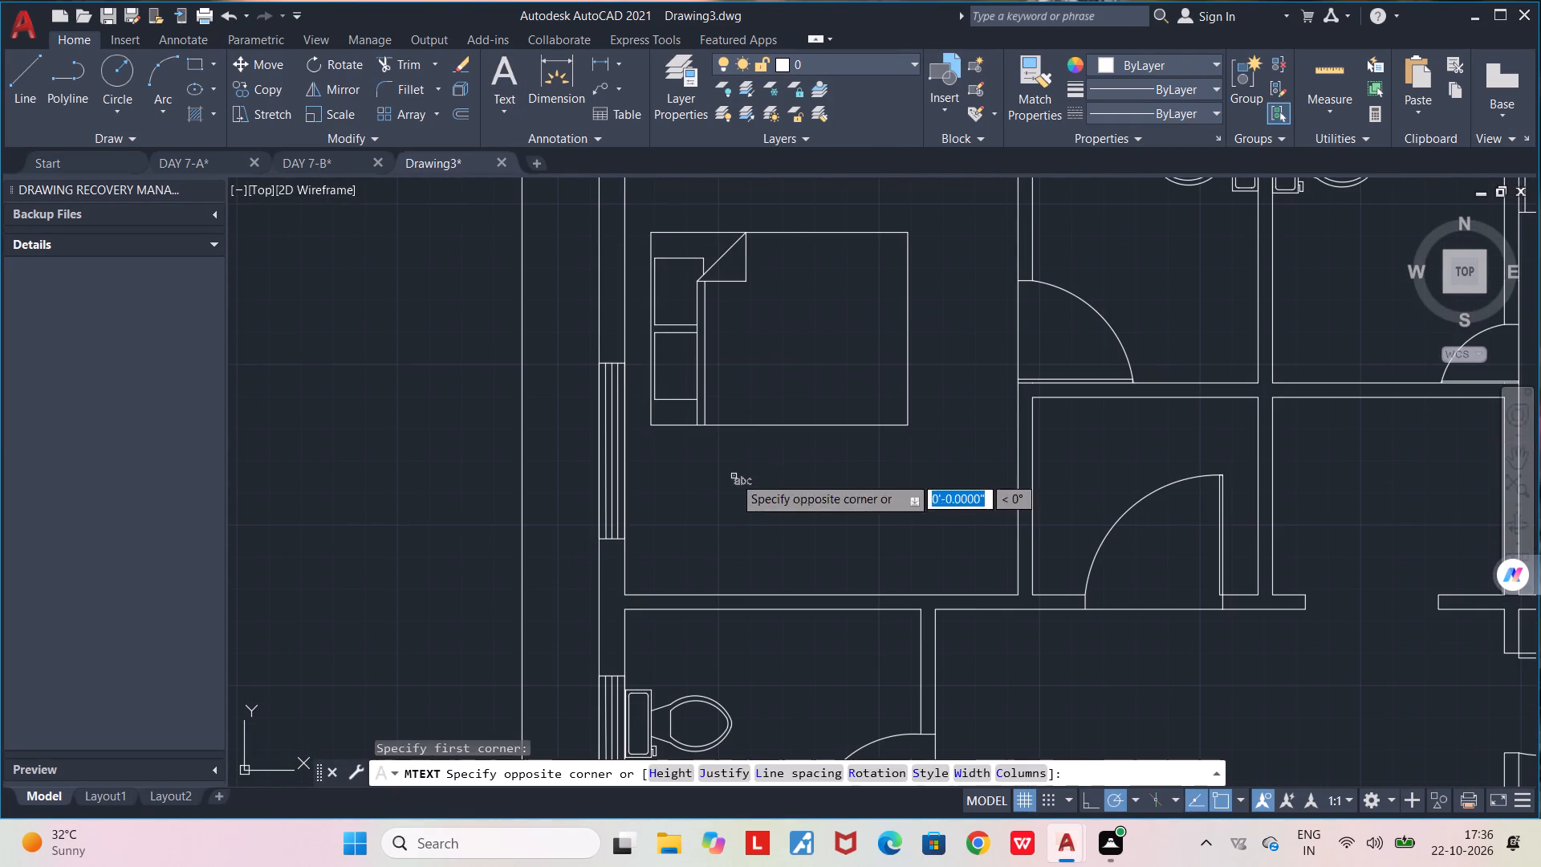
pyautogui.click(844, 478)
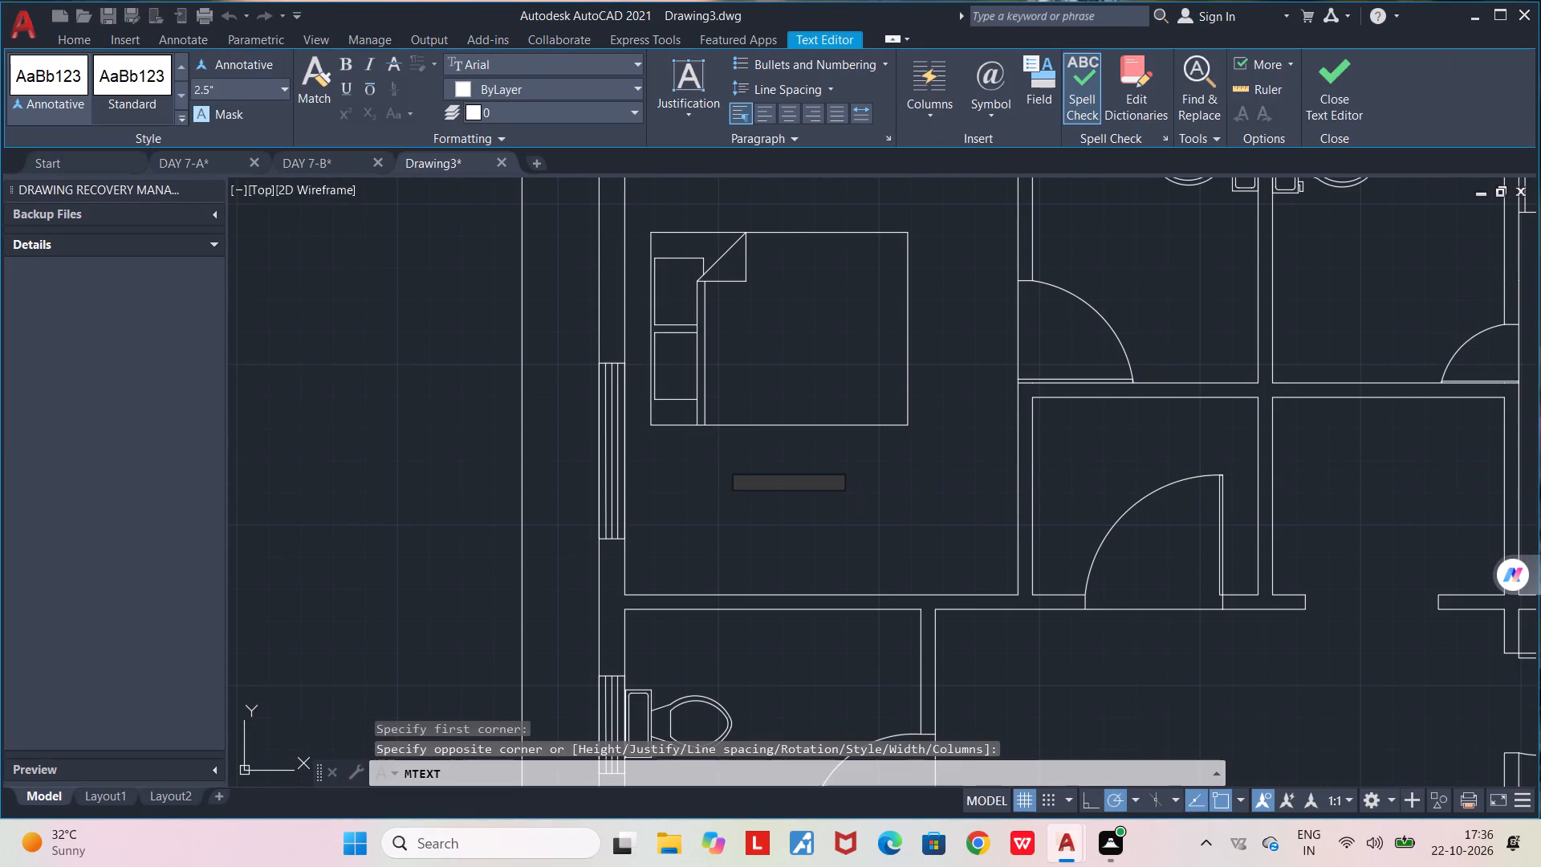
pyautogui.write('BED')
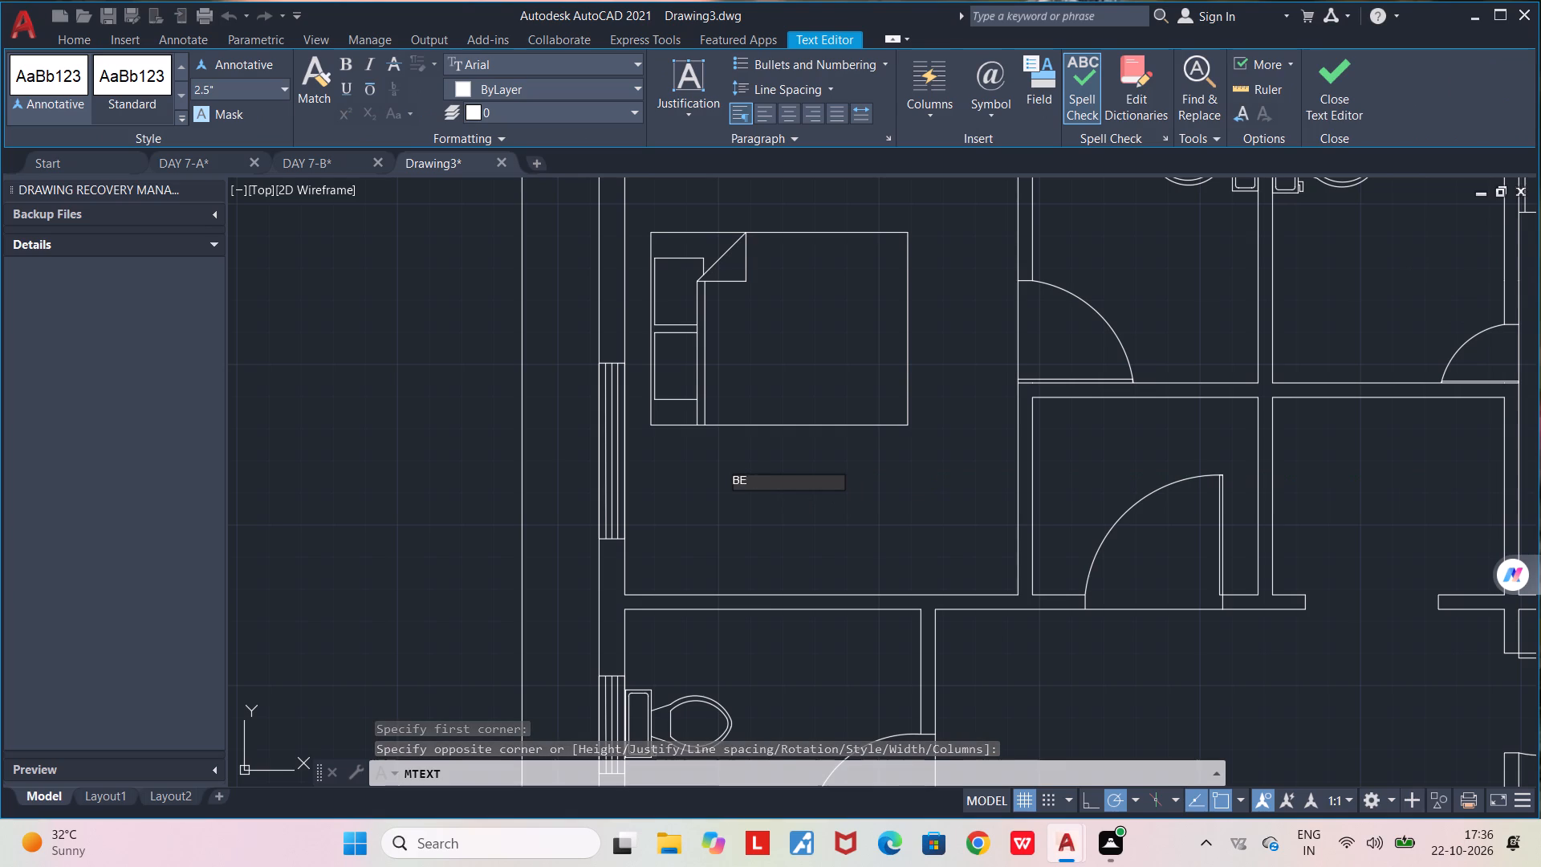
pyautogui.press('space')
pyautogui.write('ROOM')
pyautogui.press('space')
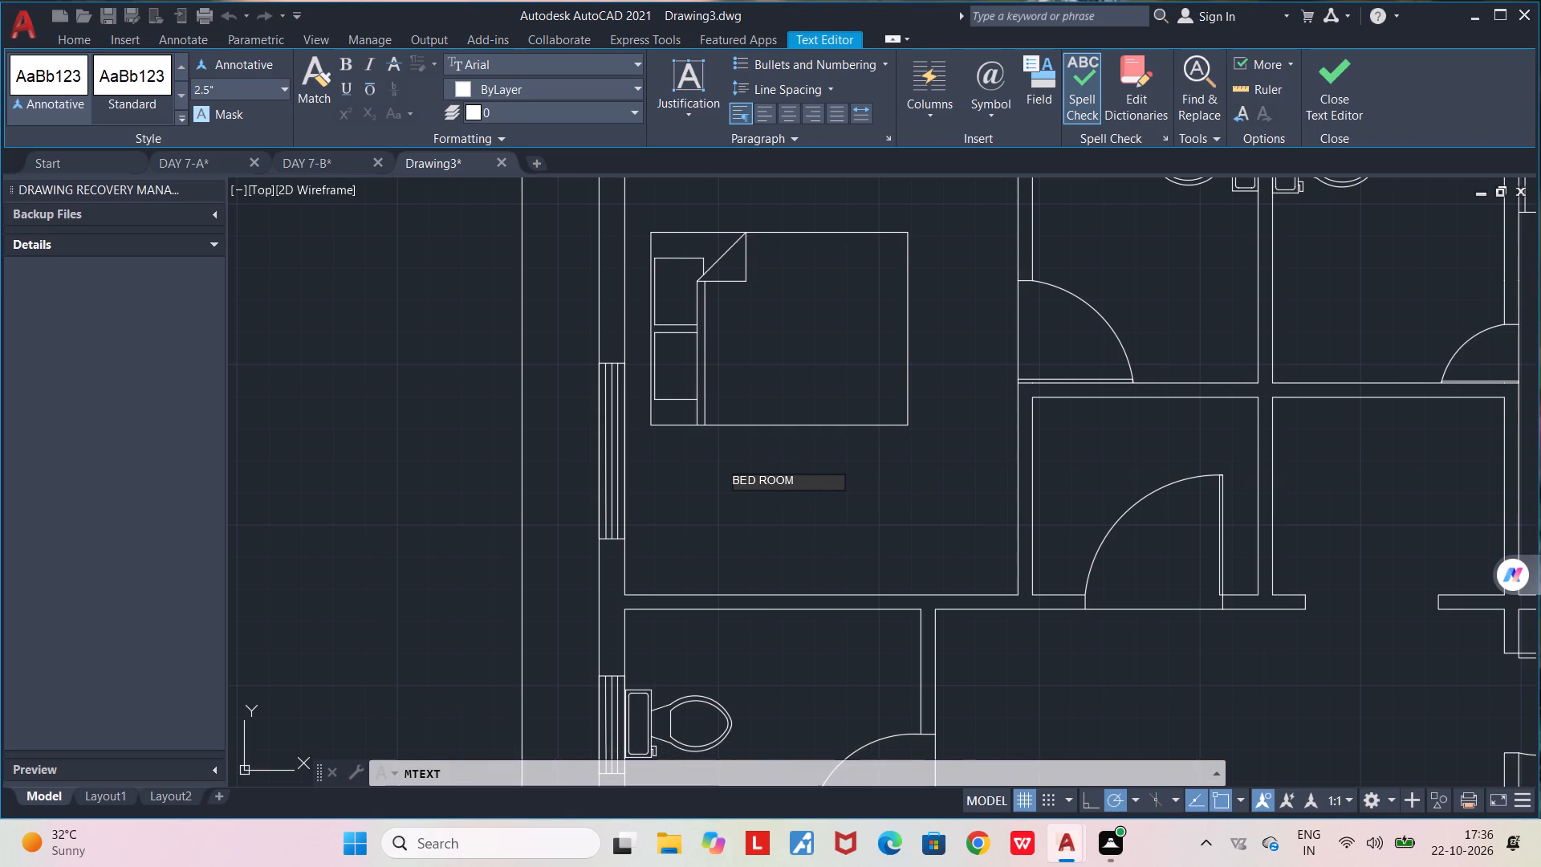
pyautogui.press('1')
pyautogui.click(783, 535)
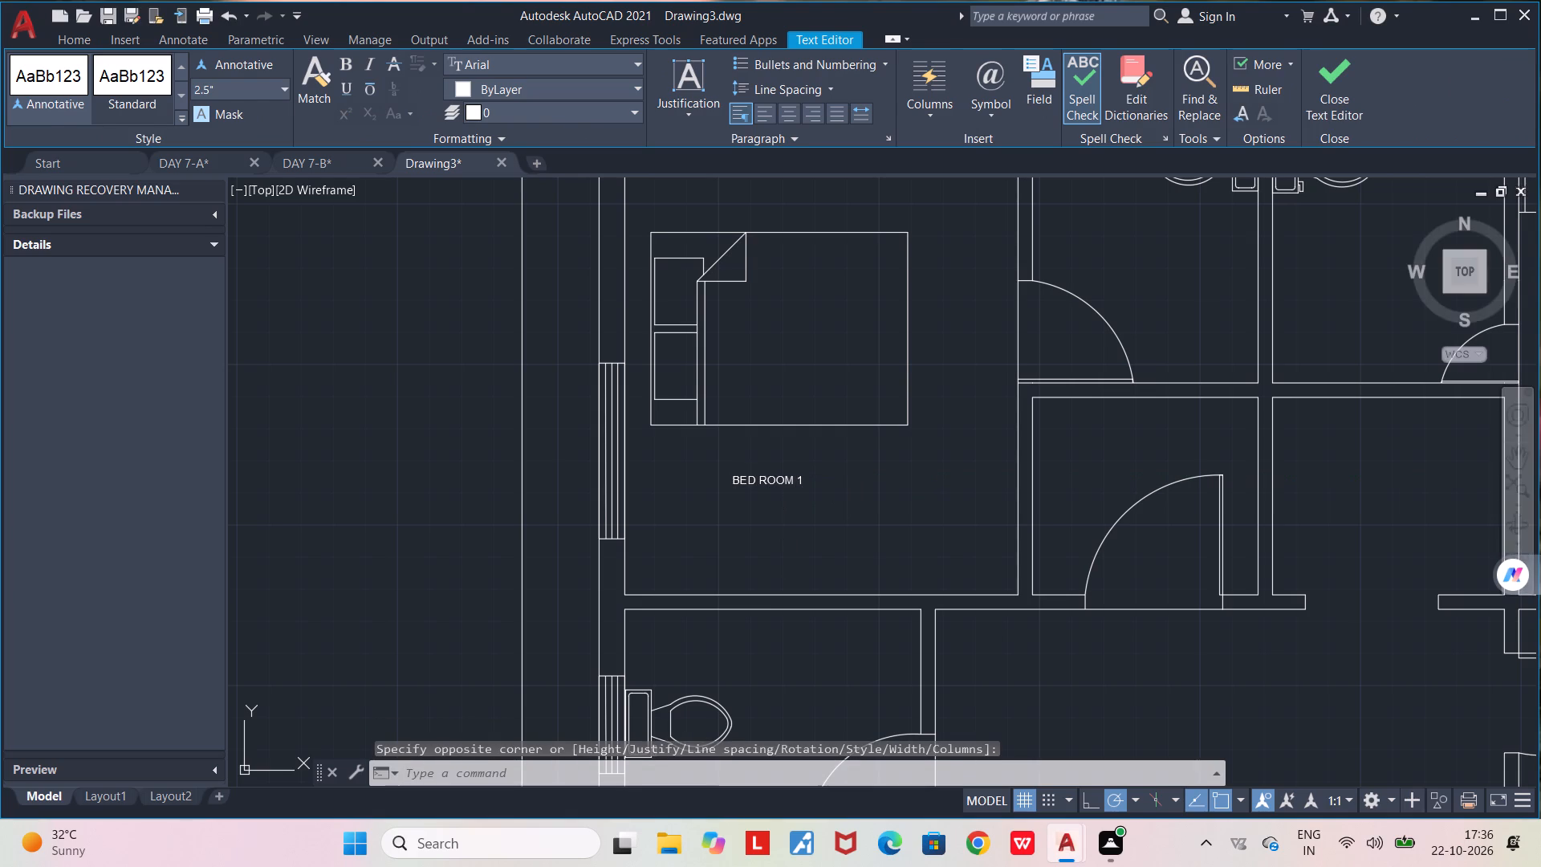
# Set the BED ROOM 1 label's text height to 6" and widen its text frame to fit on one line.
pyautogui.moveTo(880, 504); pyautogui.dragTo(595, 572, button='middle')
pyautogui.scroll(-1, 595, 572)
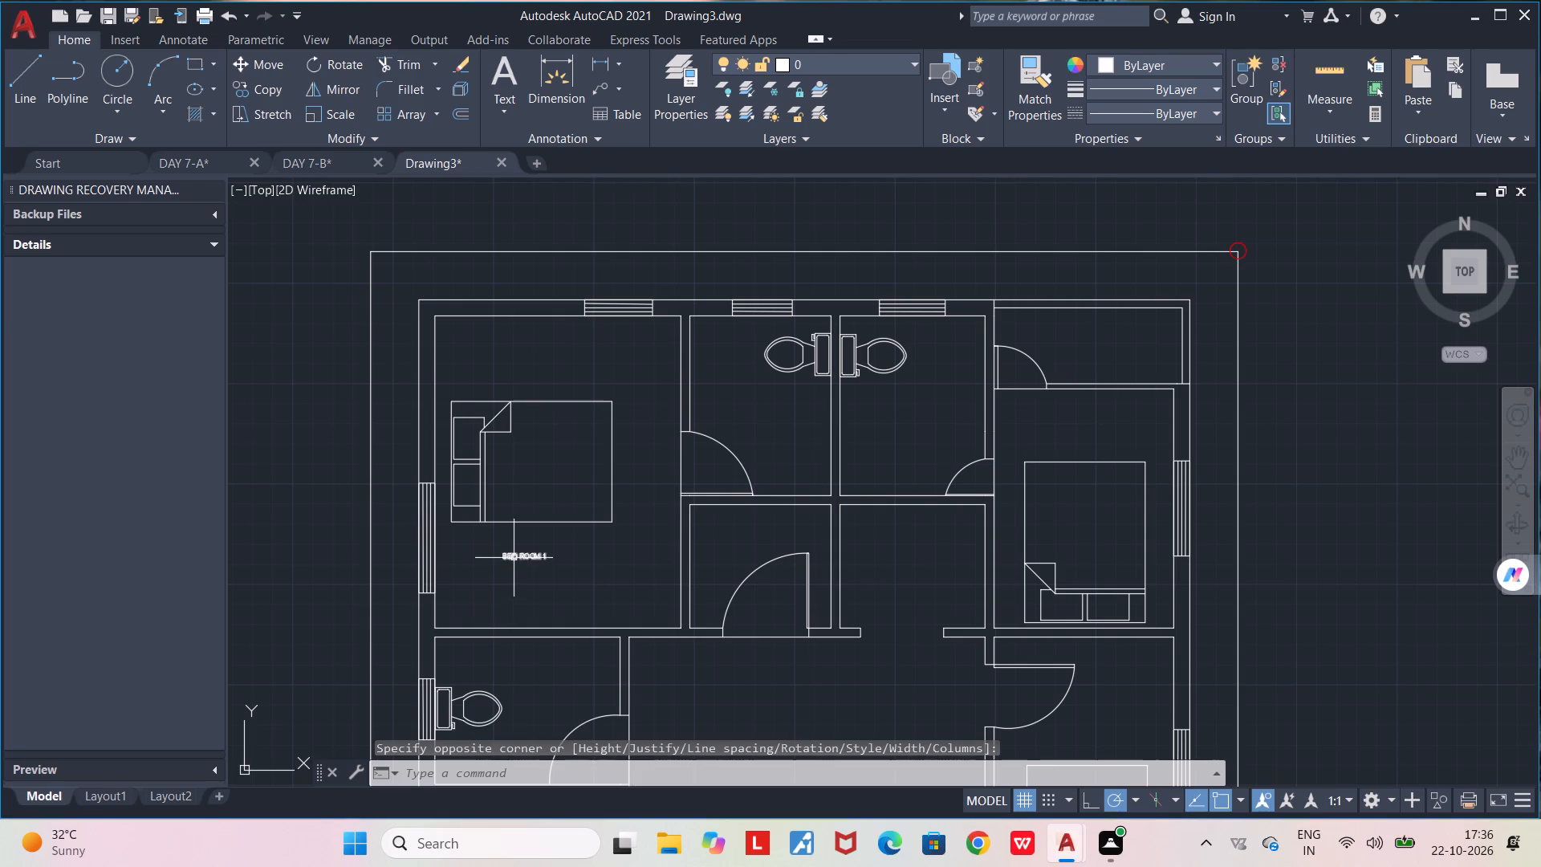
pyautogui.click(514, 557)
pyautogui.rightClick(514, 557)
pyautogui.click(581, 525)
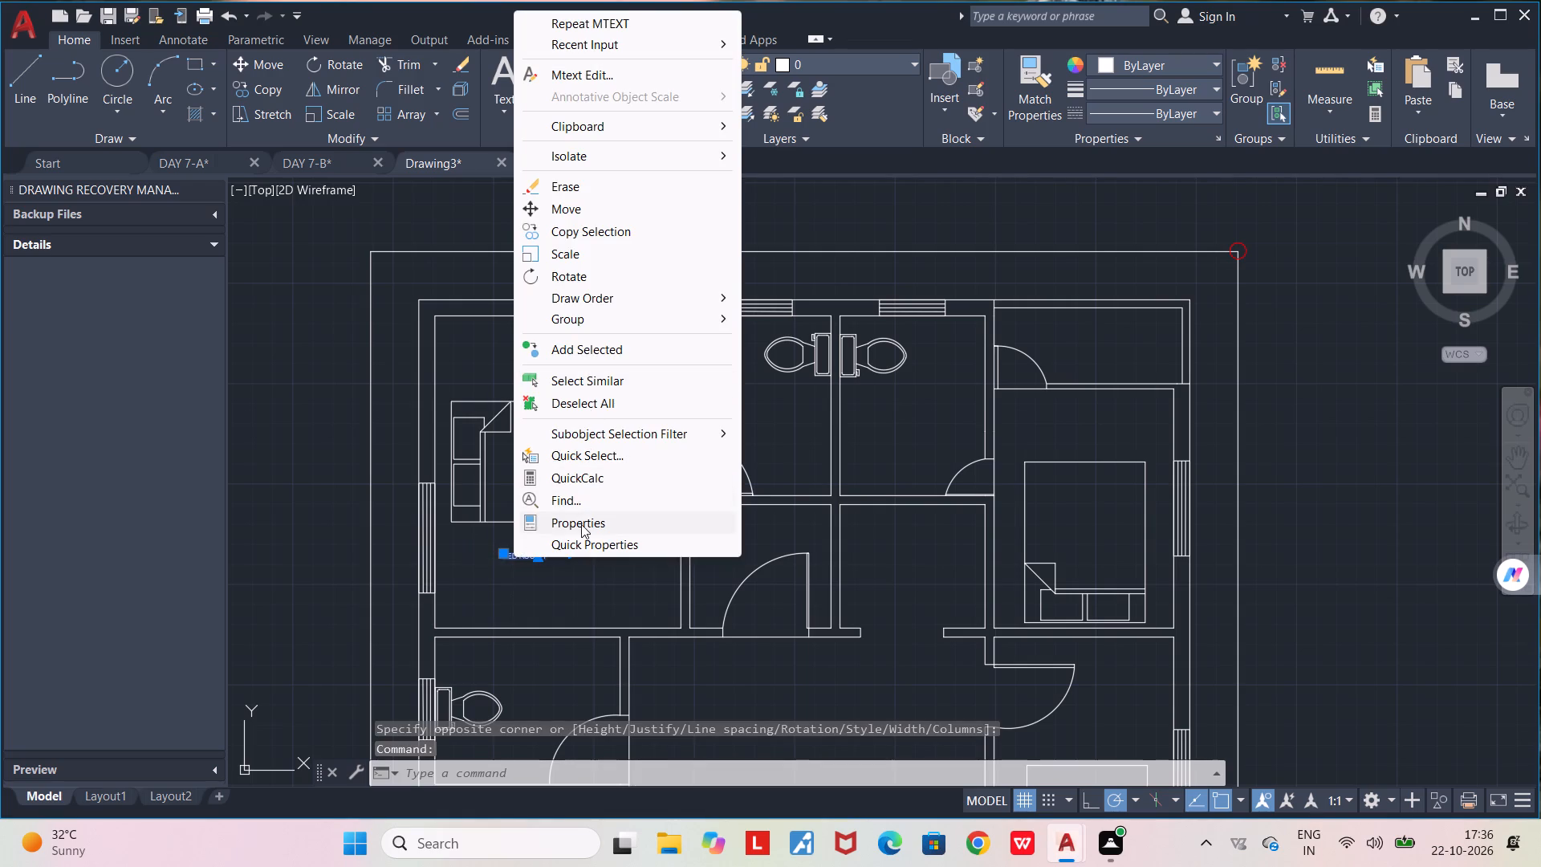
pyautogui.click(164, 471)
pyautogui.write('6"')
pyautogui.press('Return')
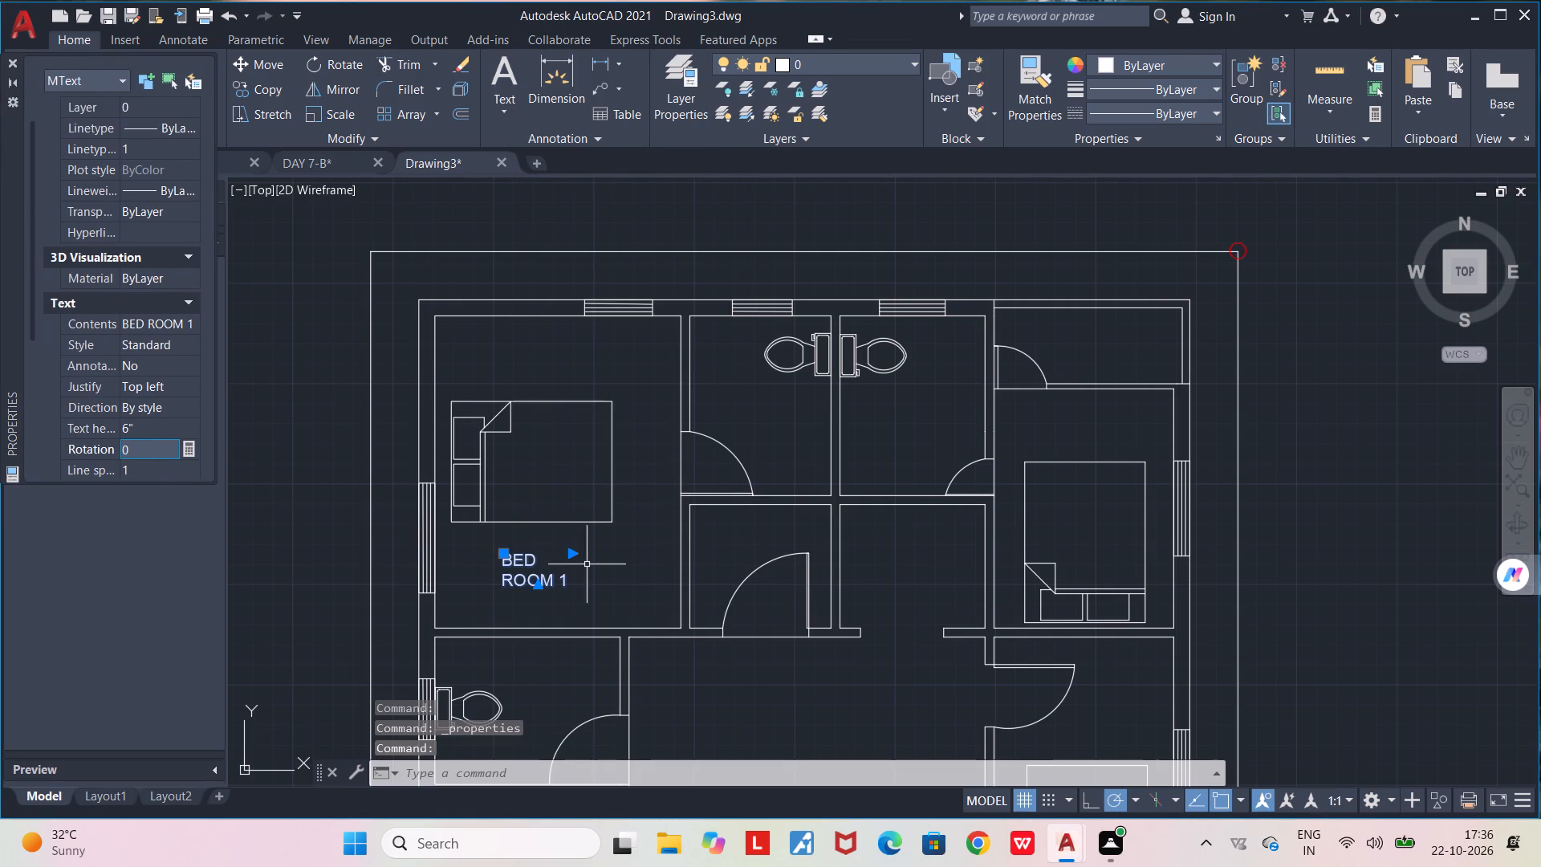
pyautogui.click(575, 556)
pyautogui.click(607, 555)
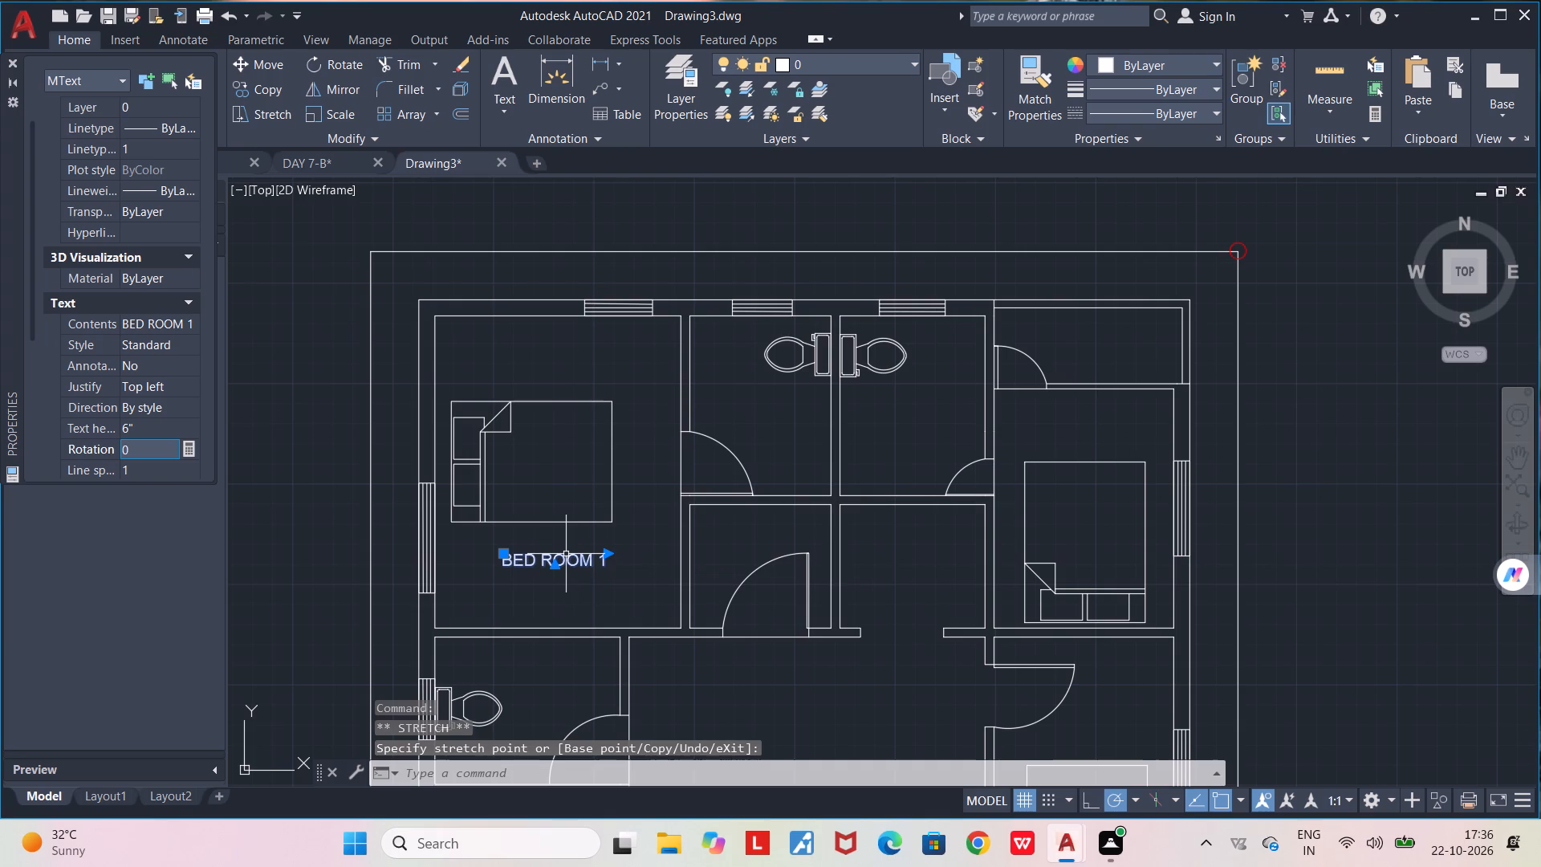
# Place a copy of the BED ROOM 1 label in the adjoining toilet, below its WC.
pyautogui.hotkey('ctrl', 'c')
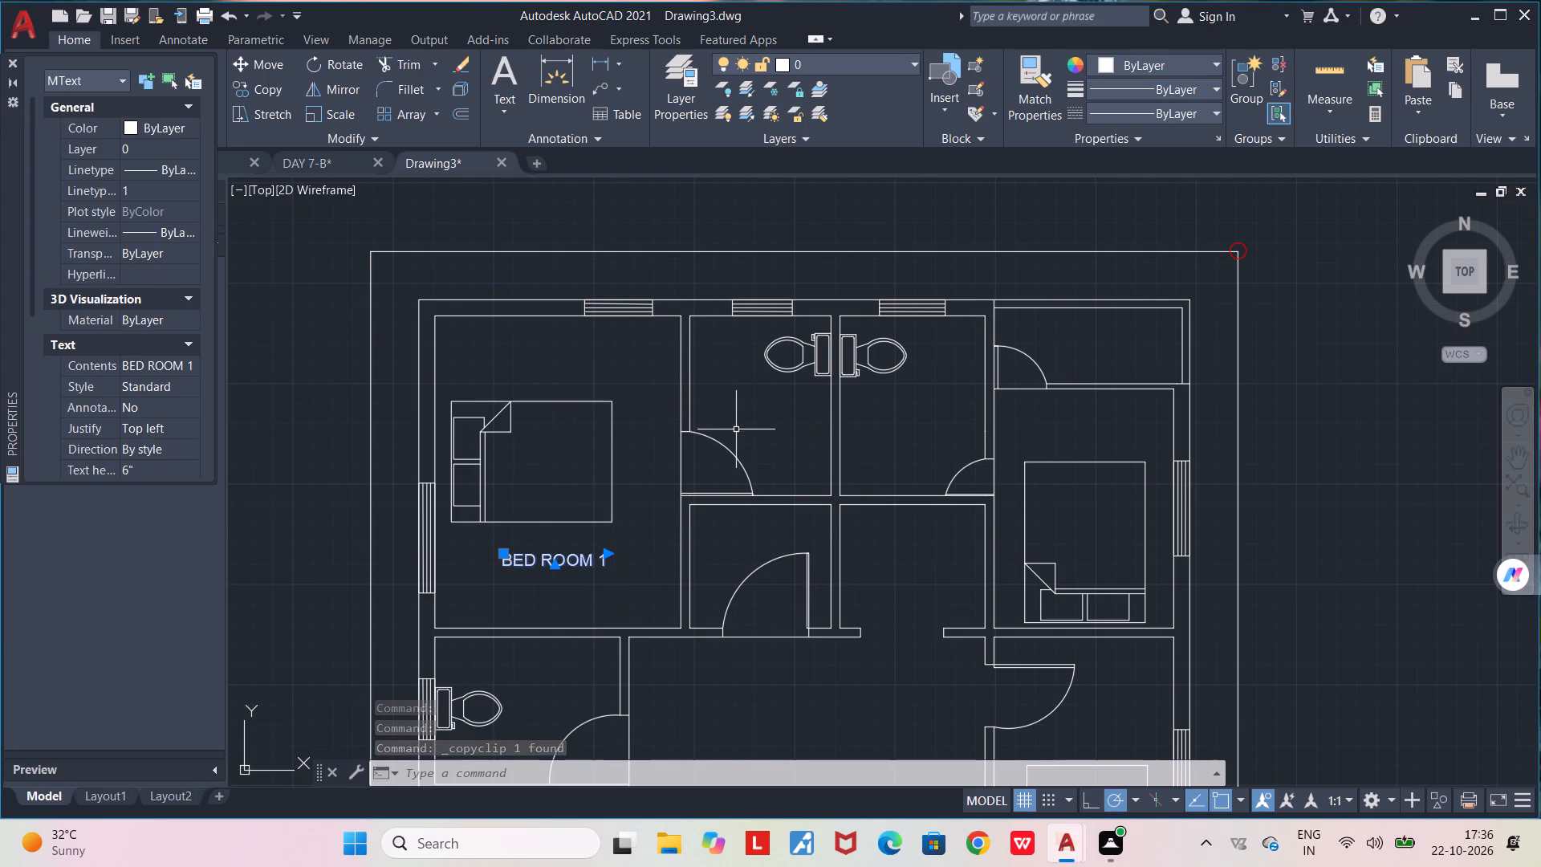
pyautogui.hotkey('ctrl', 'v')
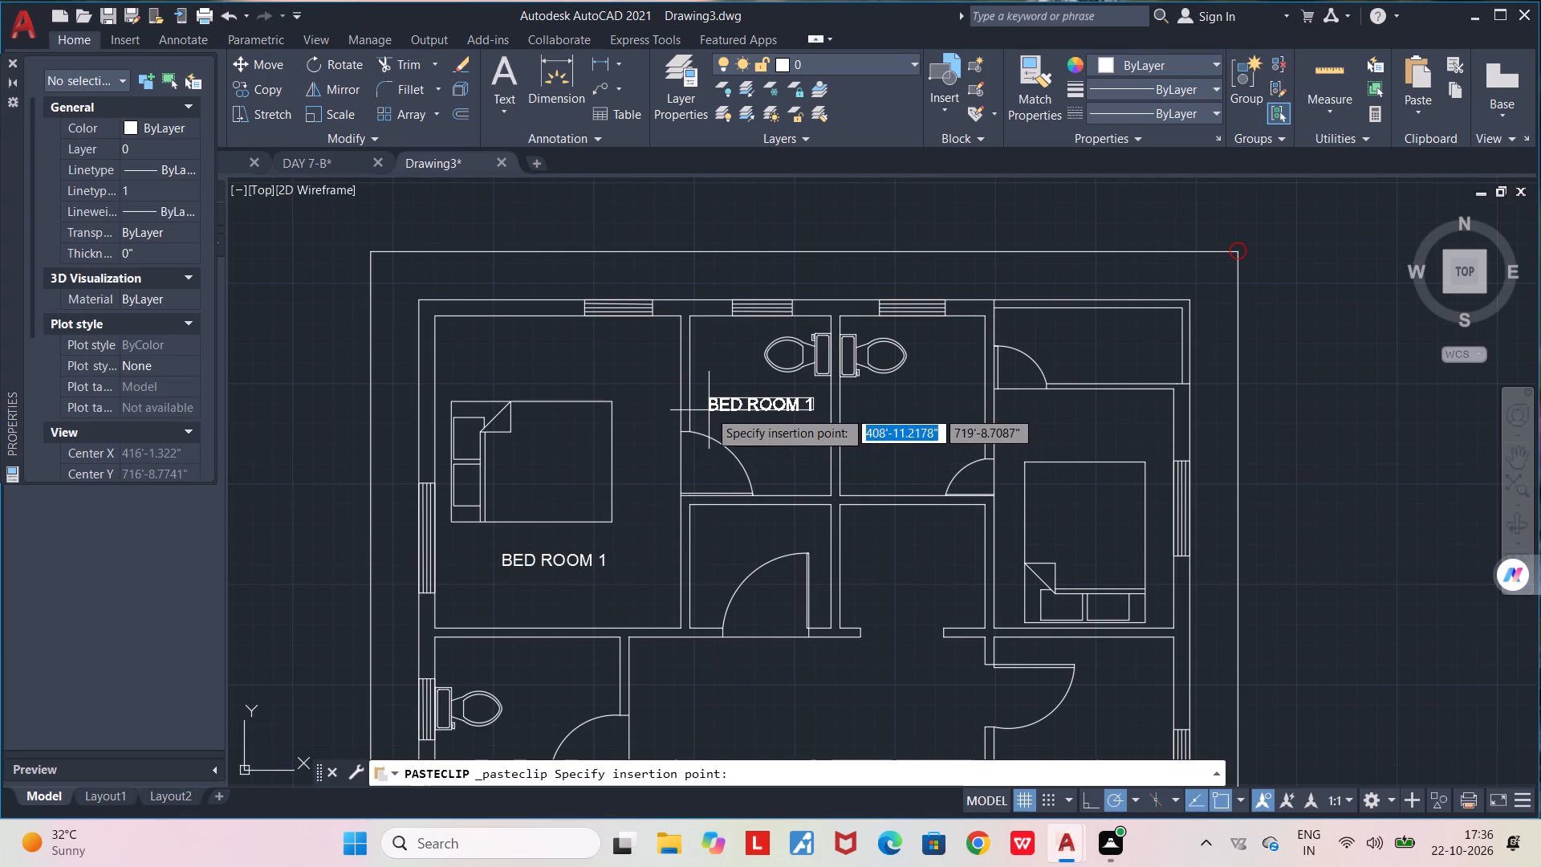
pyautogui.click(709, 410)
pyautogui.click(814, 402)
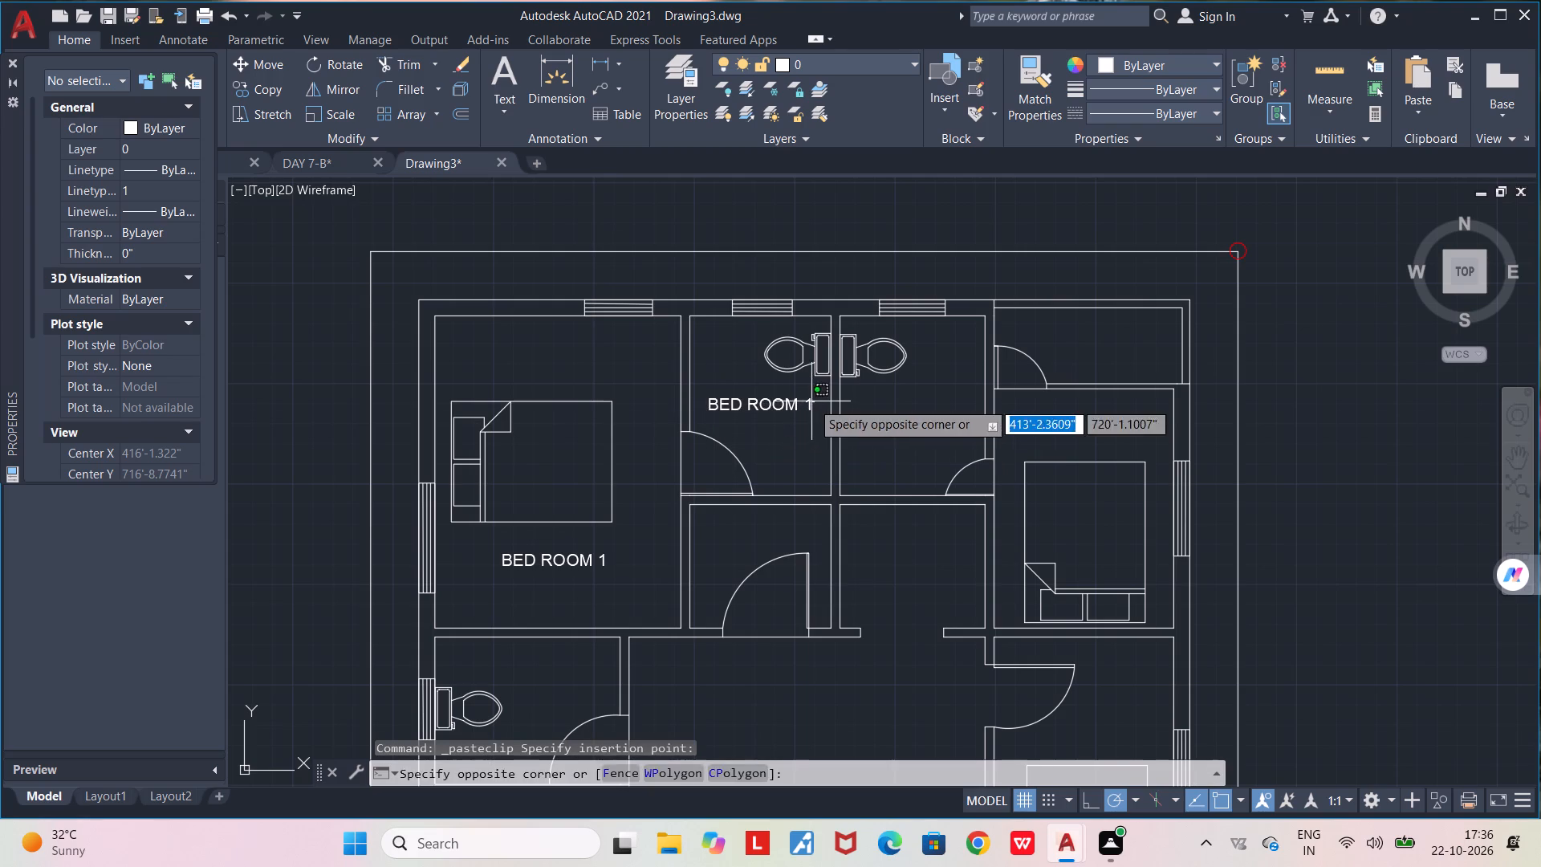
pyautogui.click(811, 401)
# Change the copied label in the toilet beside bedroom 1 to read "A.TOILET".
pyautogui.doubleClick(797, 407)
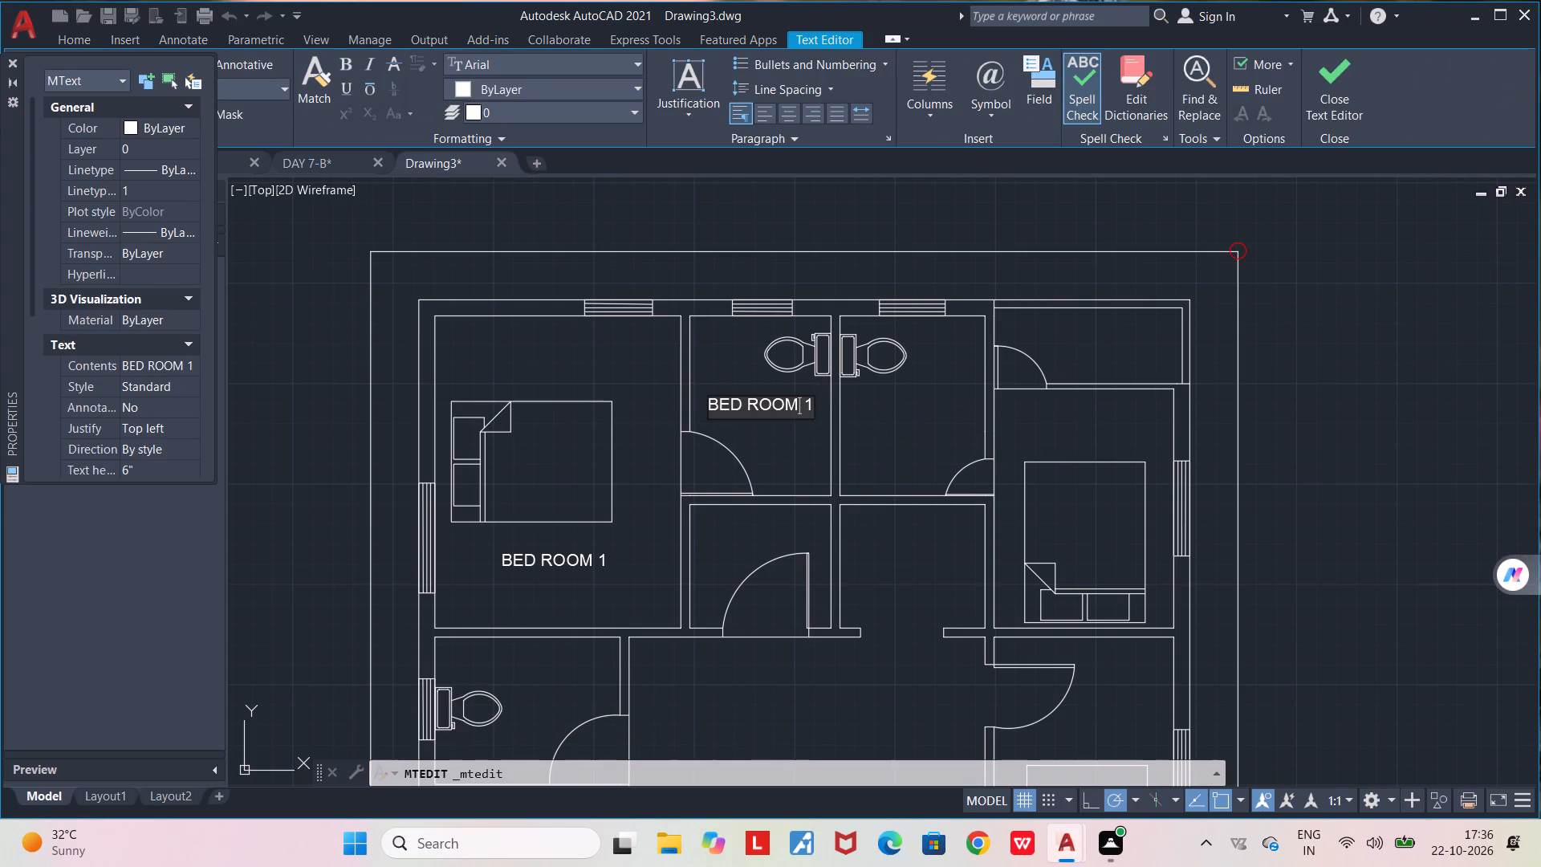
pyautogui.moveTo(811, 401); pyautogui.dragTo(637, 409)
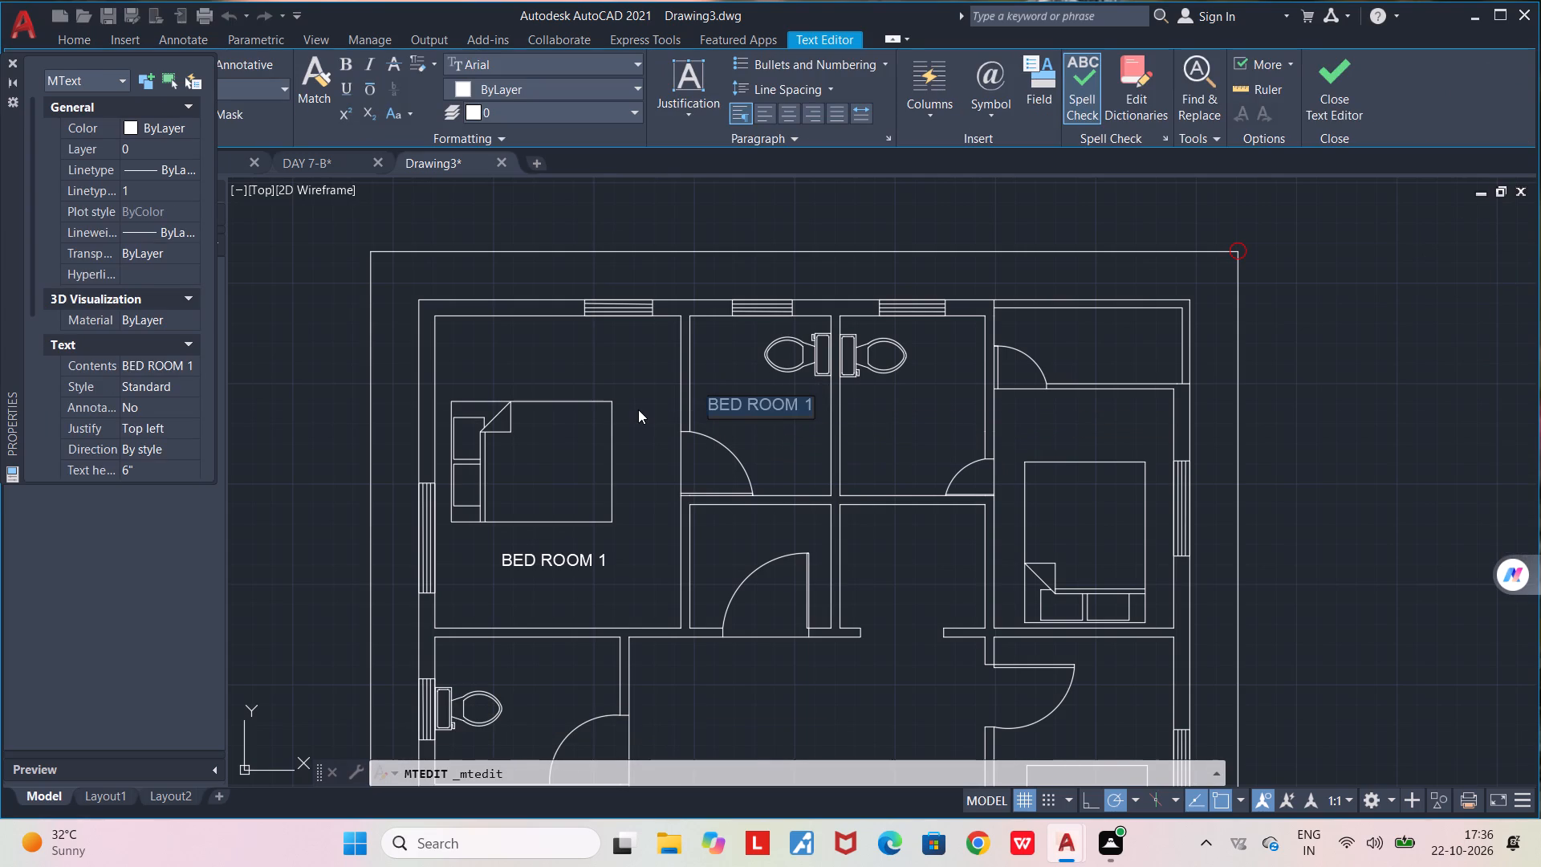
pyautogui.write('A.')
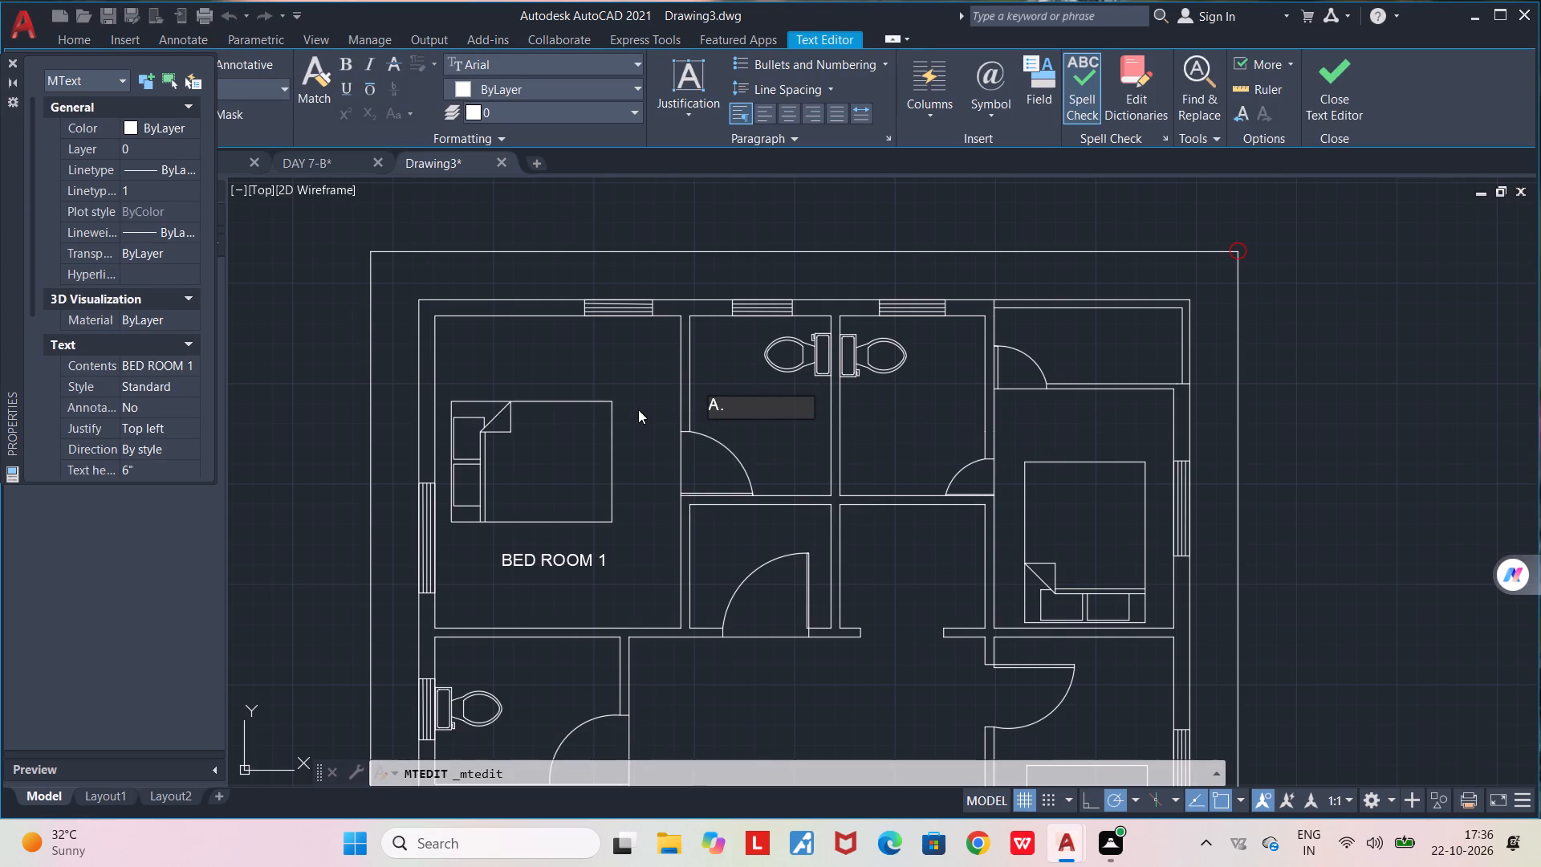
pyautogui.press('space')
pyautogui.write('TOILET')
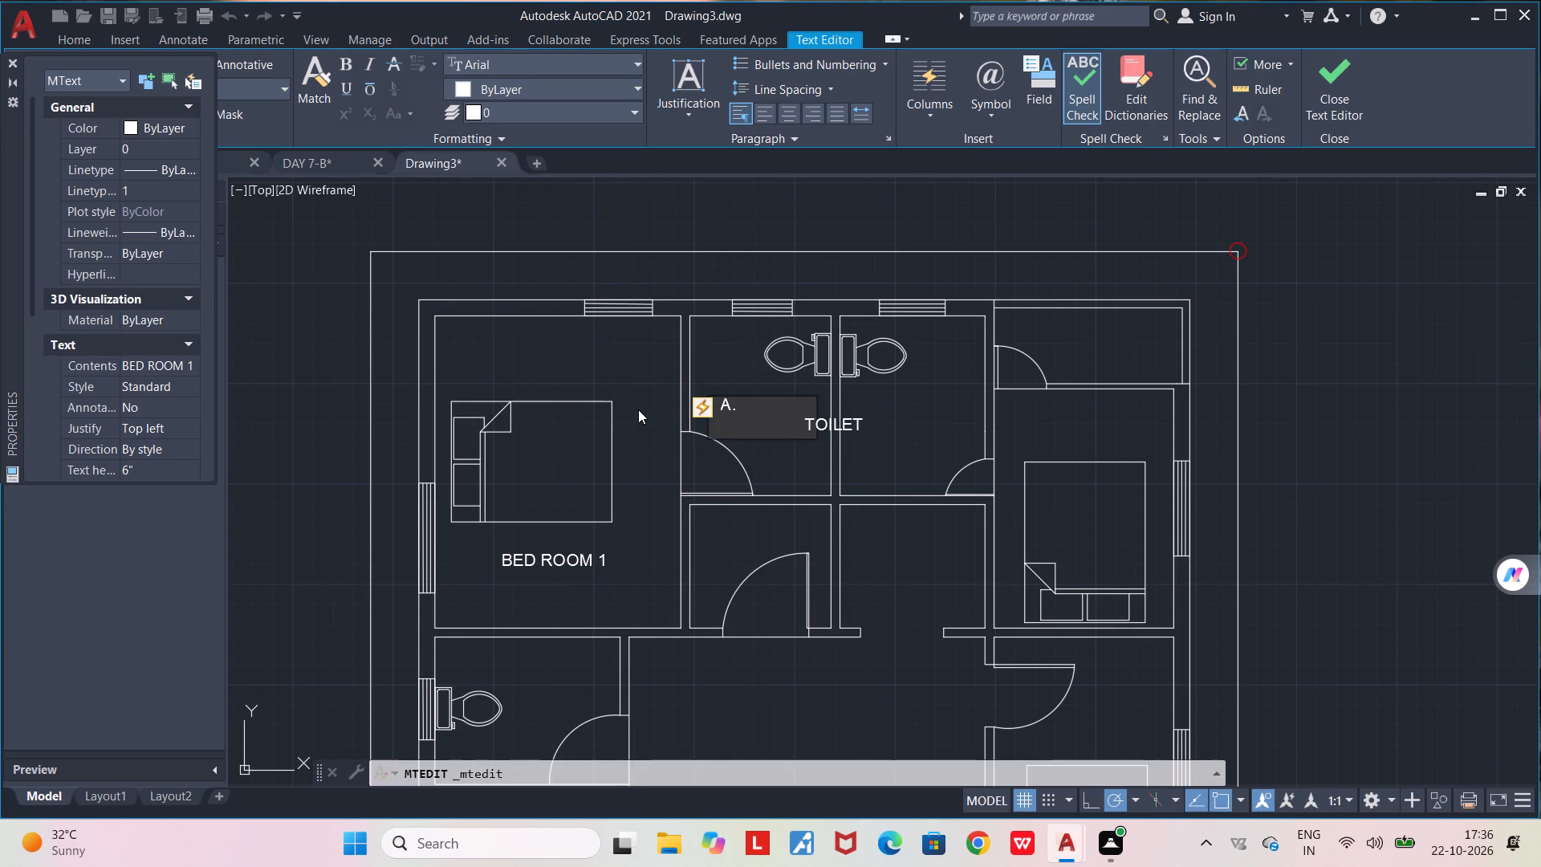
pyautogui.press('BackSpace')
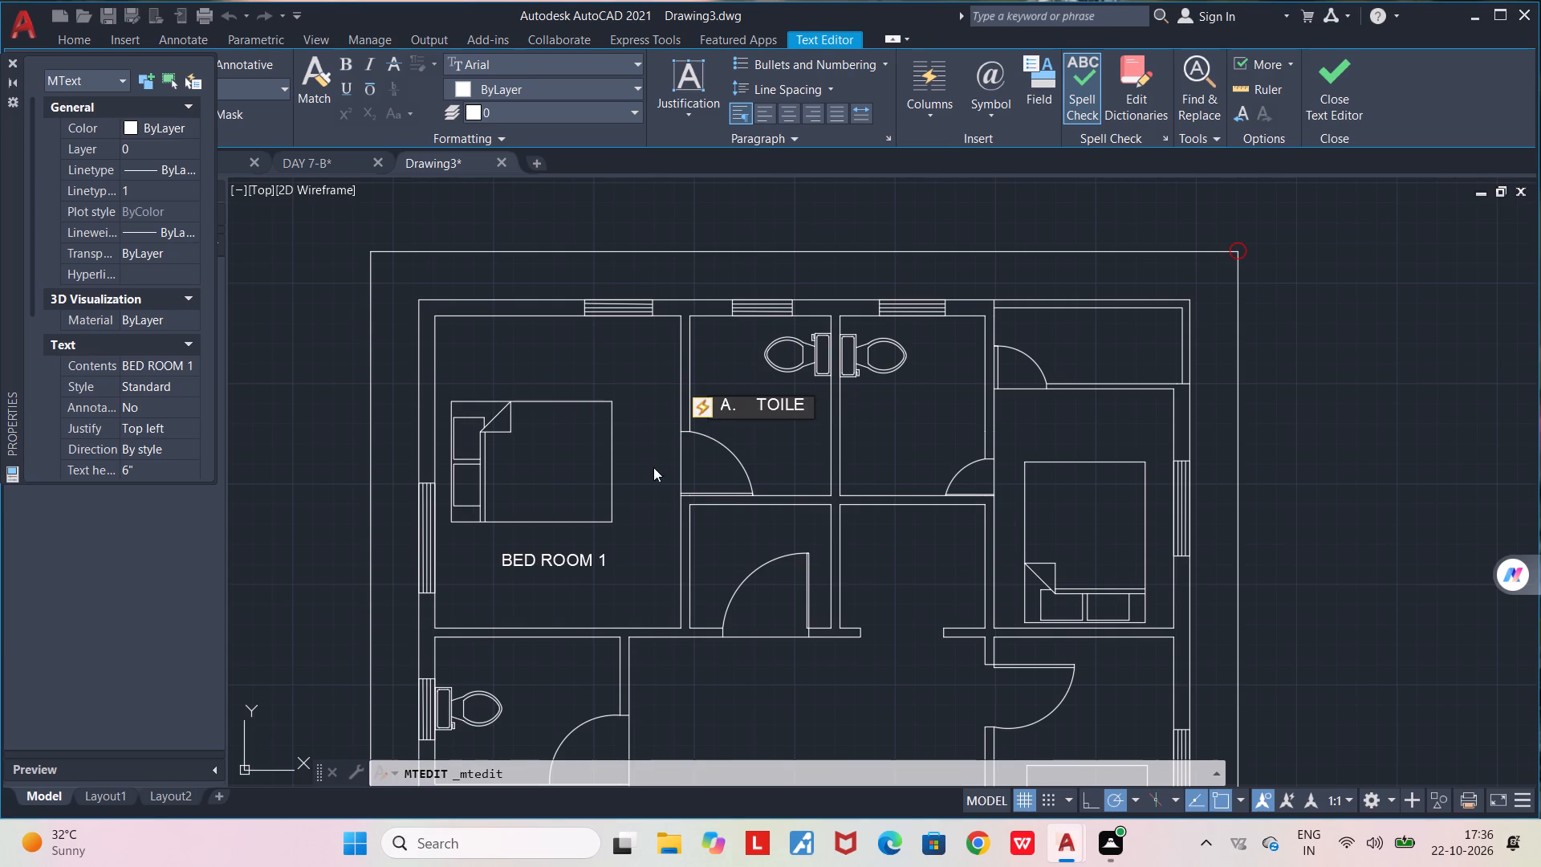
pyautogui.click(755, 402)
pyautogui.press('BackSpace')
pyautogui.write('A.')
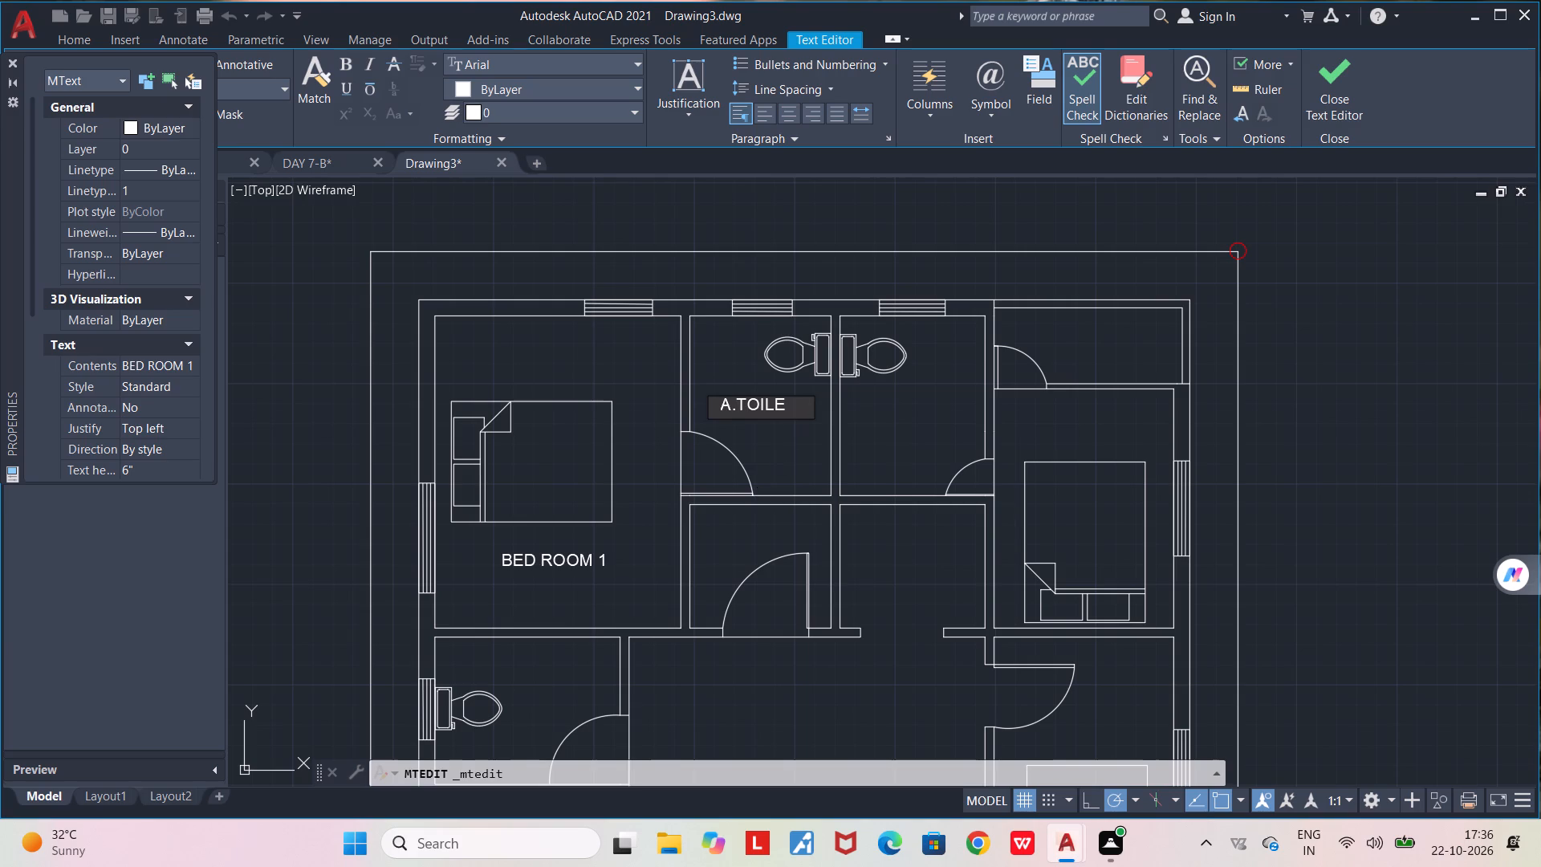
pyautogui.click(779, 403)
pyautogui.click(795, 404)
pyautogui.press('t')
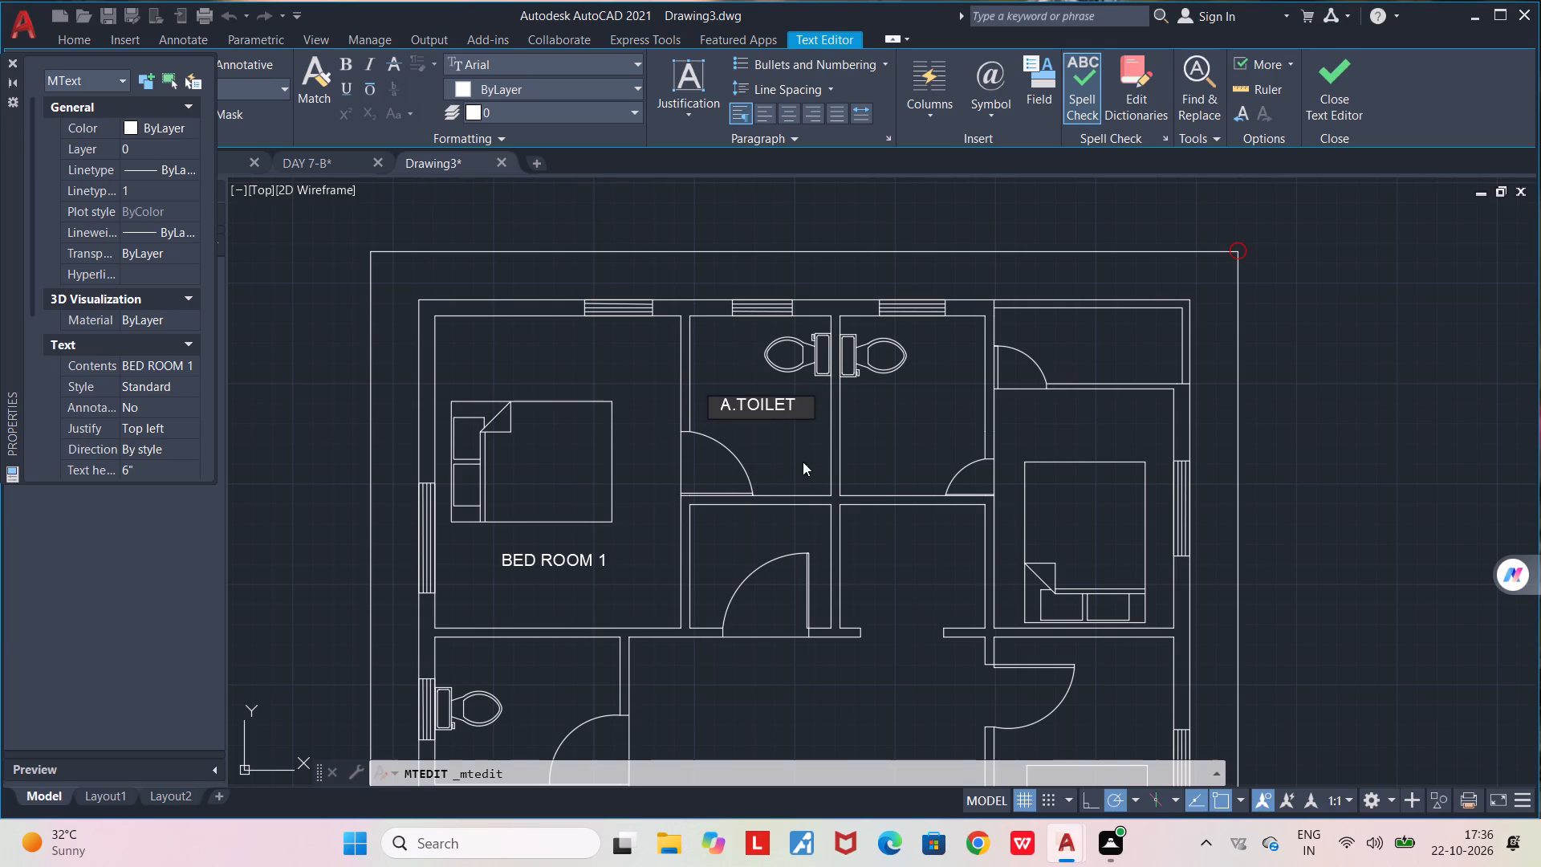
pyautogui.click(801, 448)
# Copy the A.TOILET label into the neighbouring toilet across the shared wall, below its WC.
pyautogui.click(783, 401)
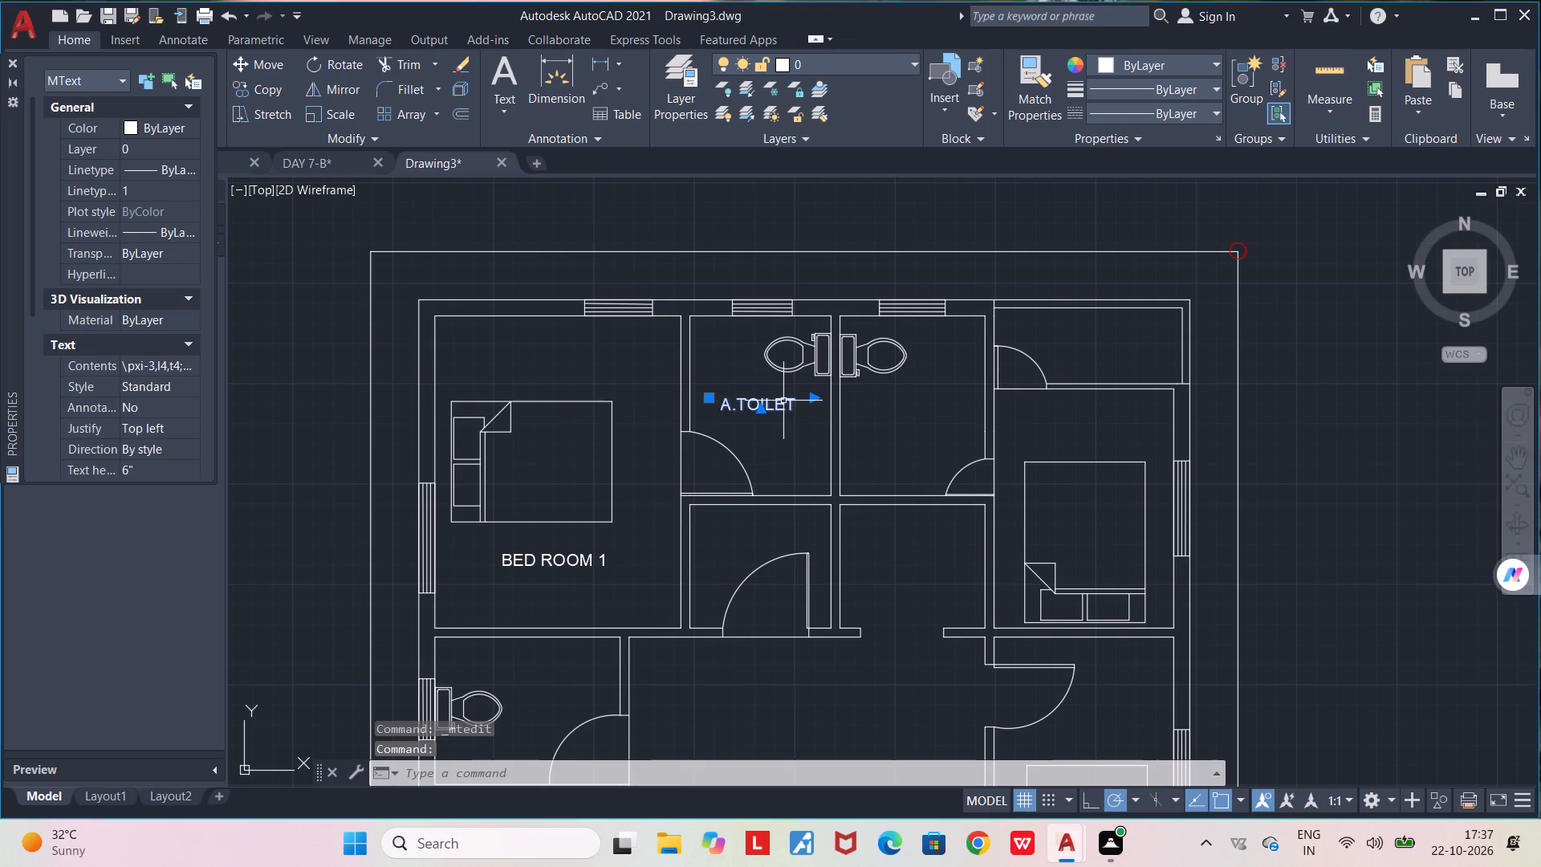
pyautogui.hotkey('ctrl', 'c')
pyautogui.hotkey('ctrl', 'v')
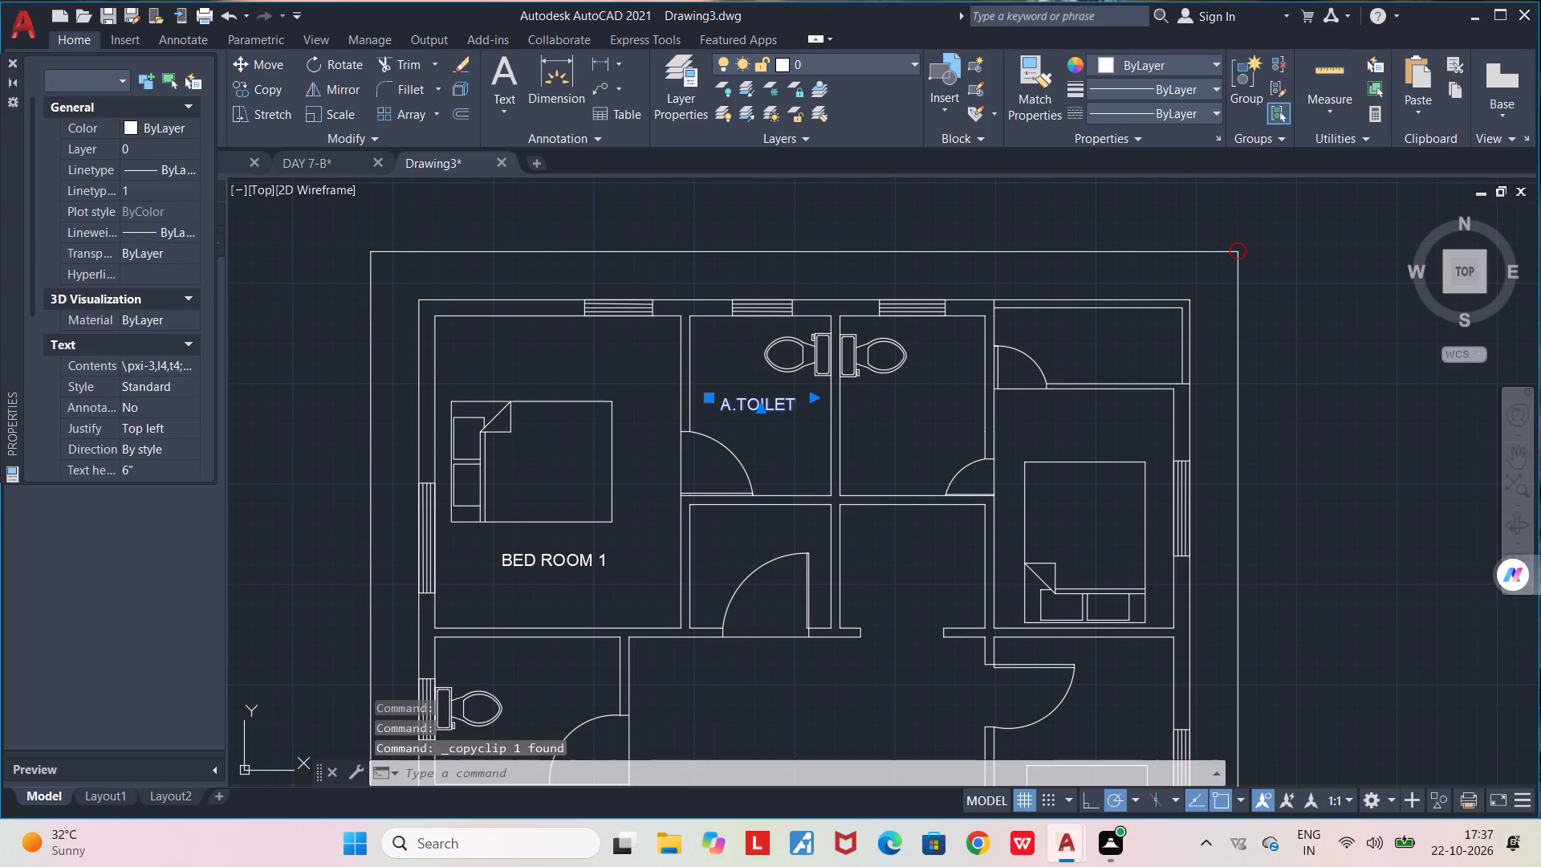
pyautogui.click(855, 409)
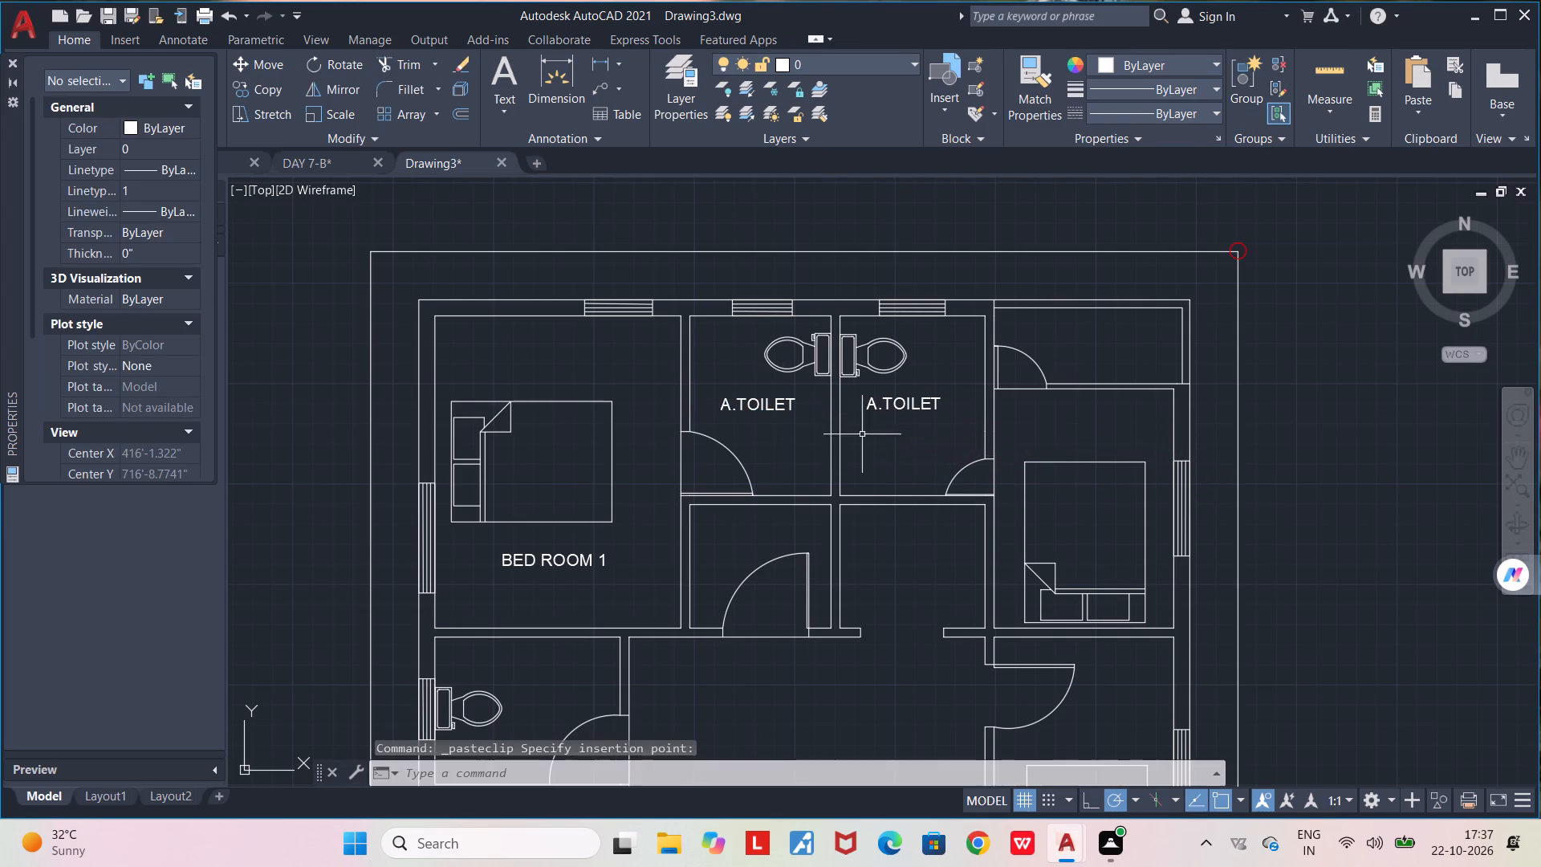
# Place another copy of the A.TOILET label in the narrow space at the plan's upper-right corner and change it to "BALCONY".
pyautogui.moveTo(873, 470); pyautogui.dragTo(632, 547, button='middle')
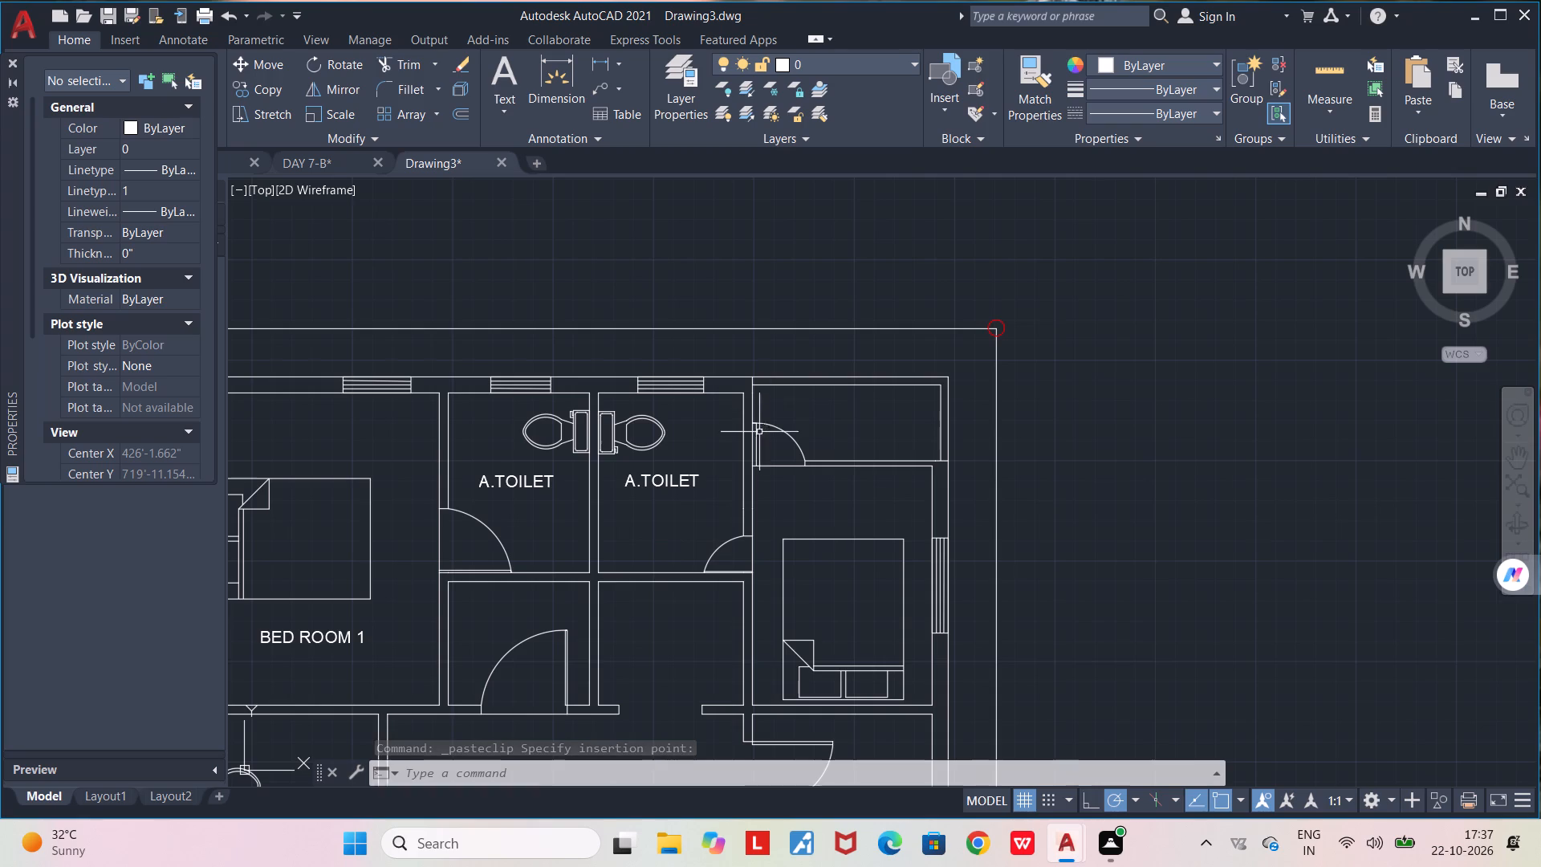
pyautogui.hotkey('ctrl', 'v')
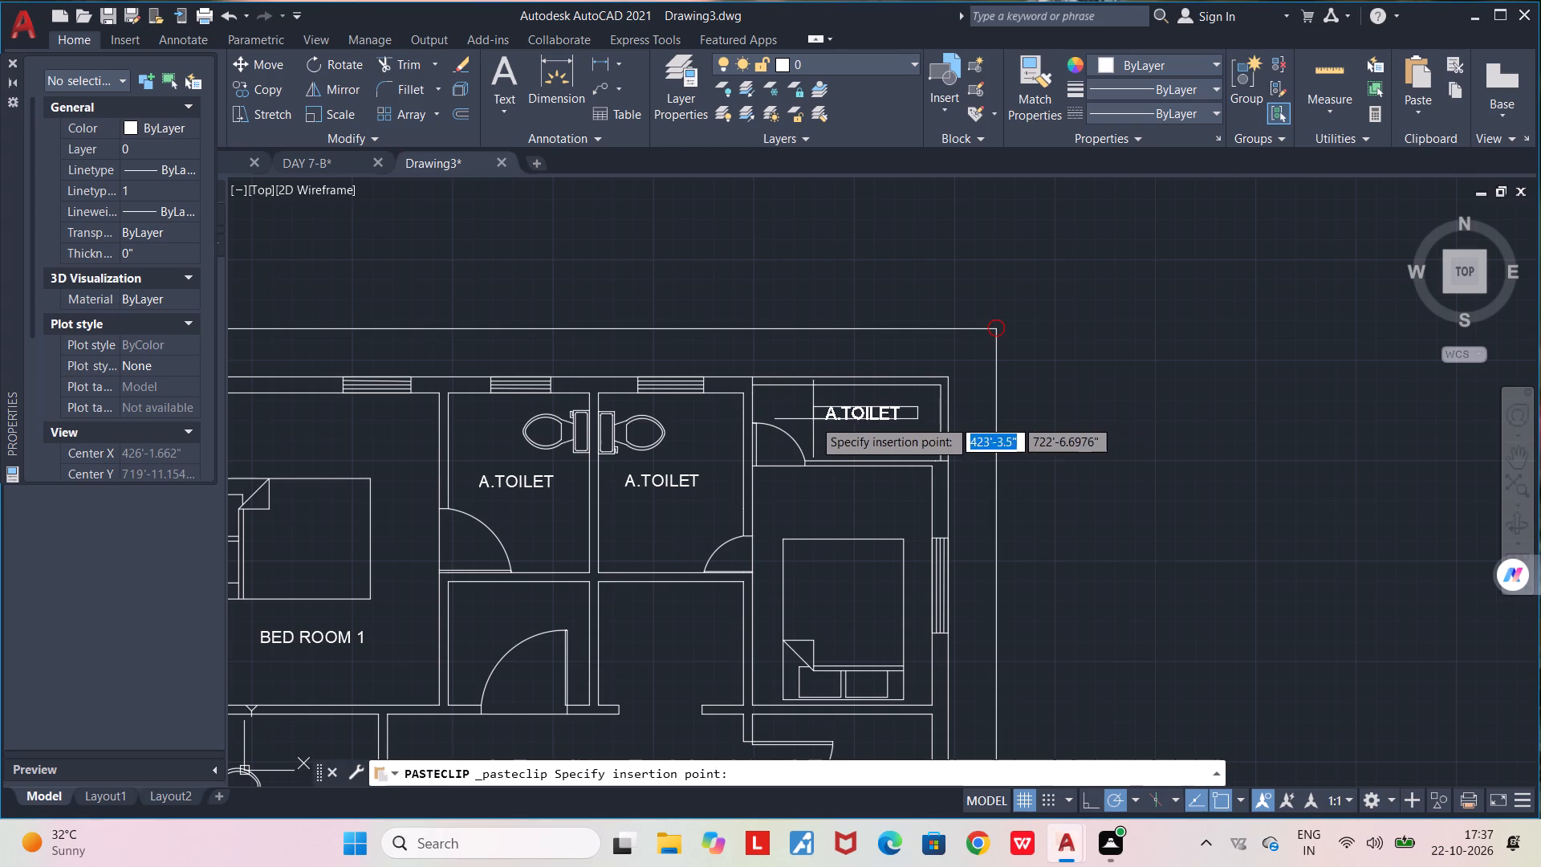
pyautogui.click(795, 409)
pyautogui.doubleClick(873, 401)
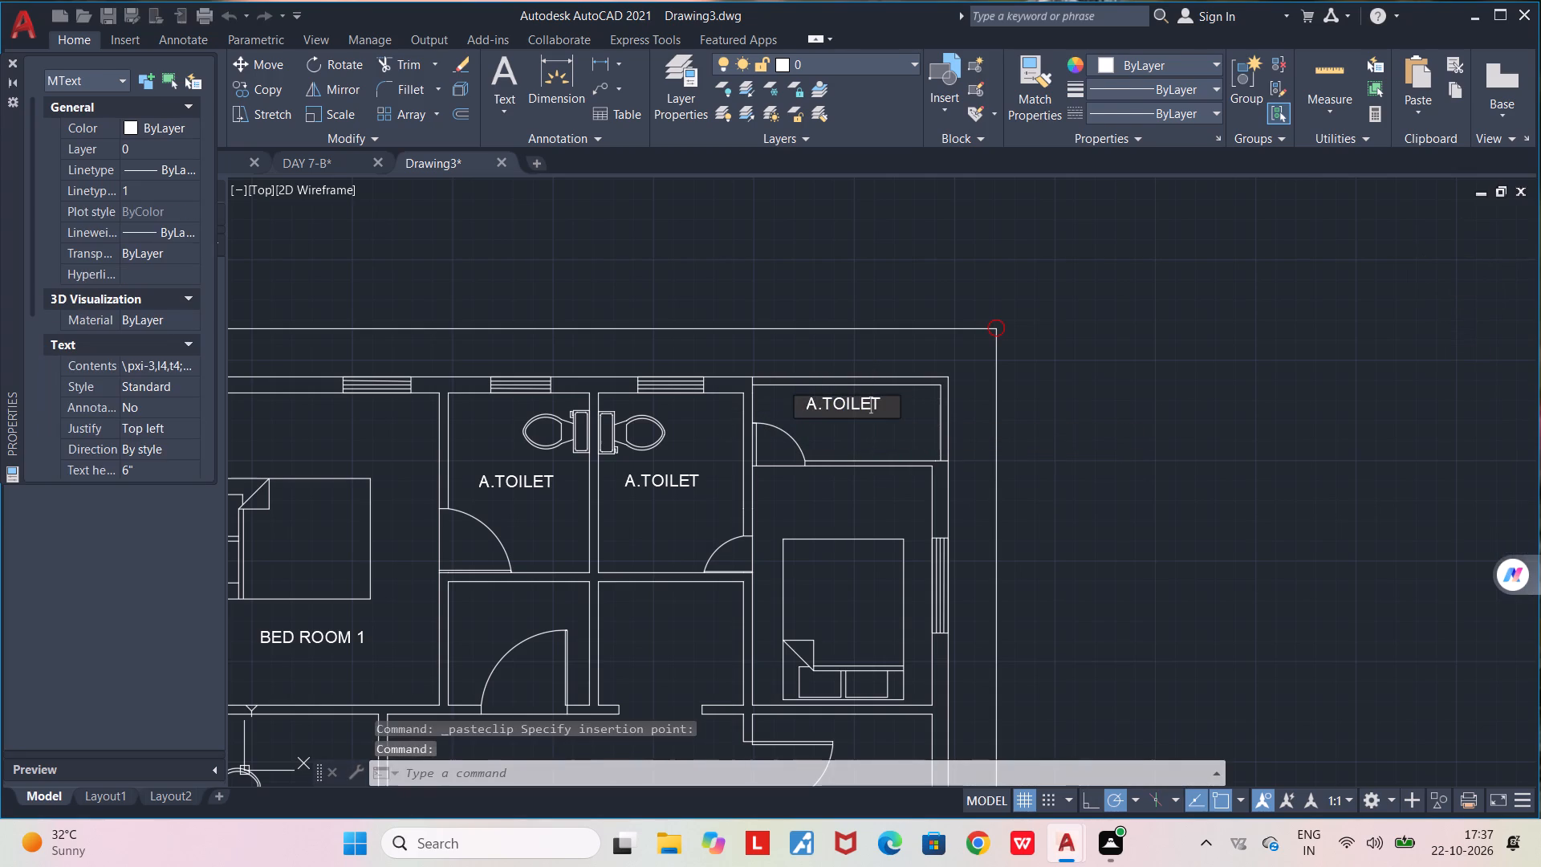
pyautogui.moveTo(893, 404); pyautogui.dragTo(807, 405)
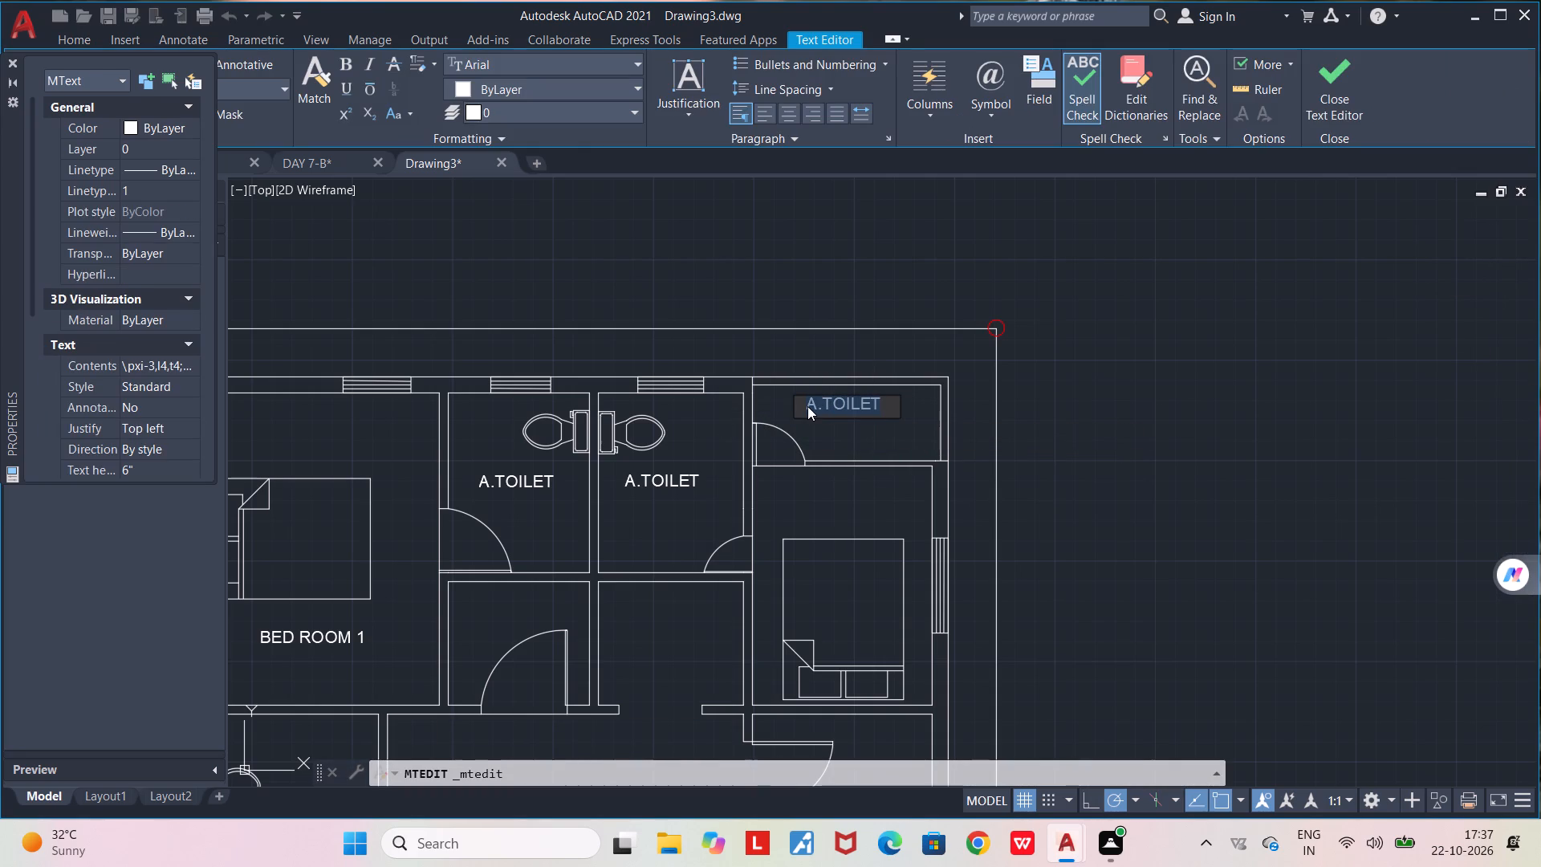
pyautogui.write('BALCONY')
pyautogui.press('space')
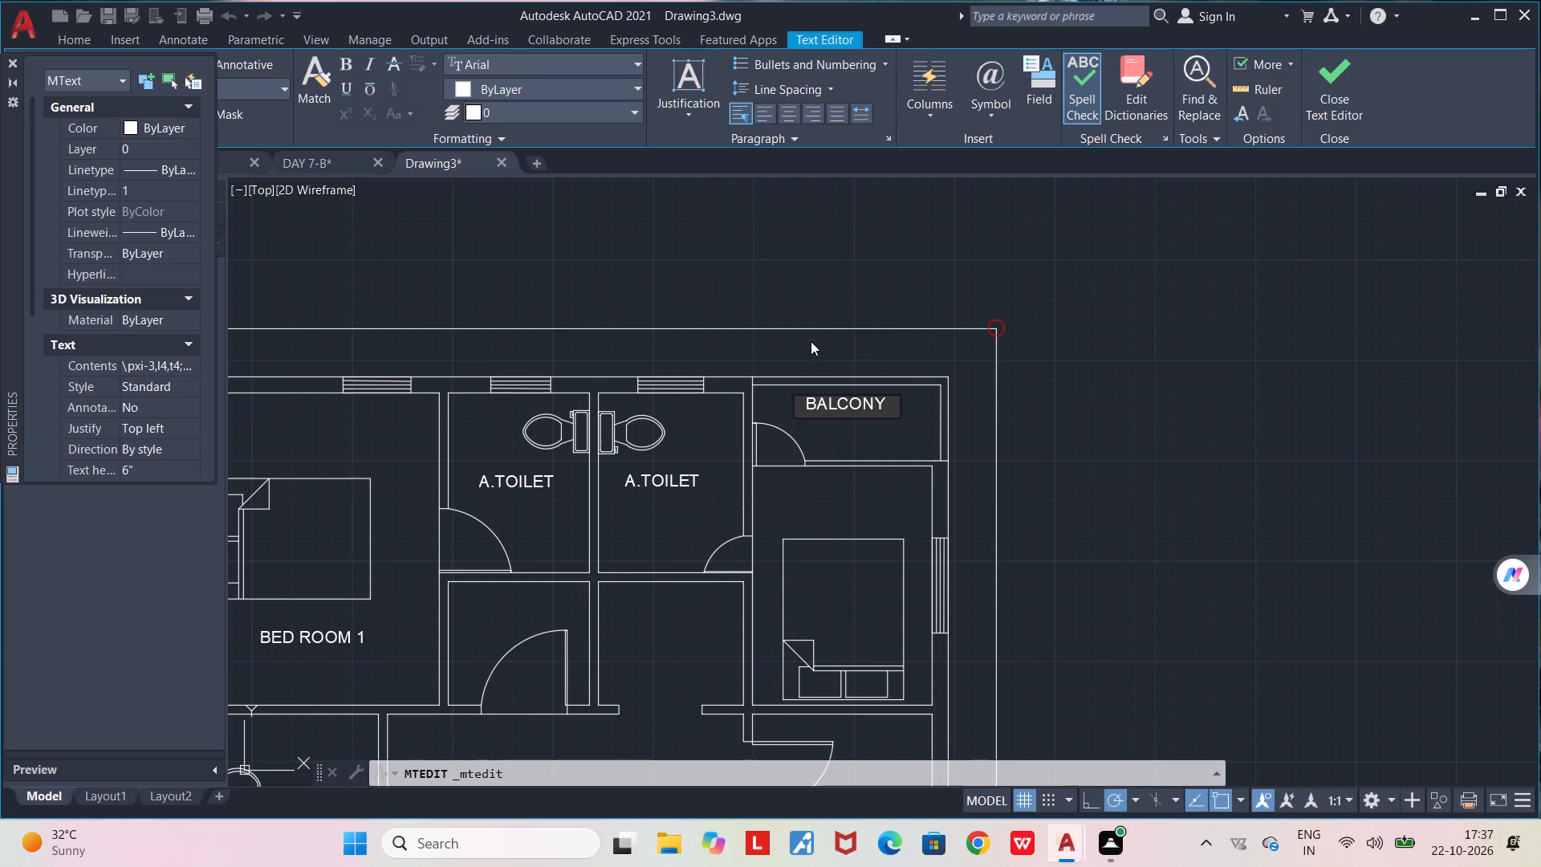
pyautogui.click(819, 268)
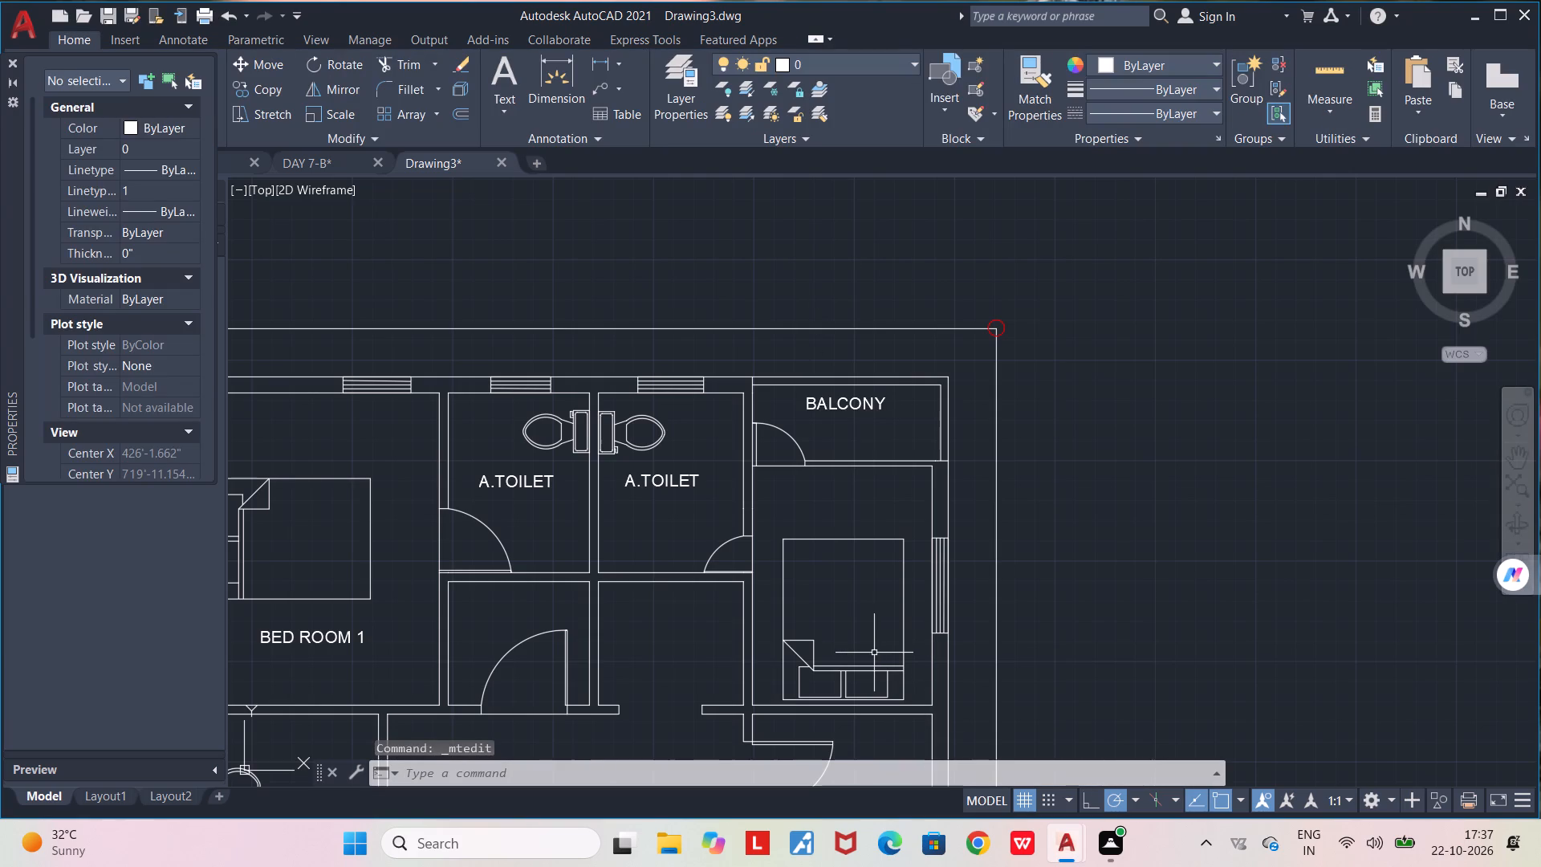
# Place a copy of the A.TOILET label in the room below the balcony, above its bed, and change it to "BED ROOM-2".
pyautogui.scroll(1, 848, 592)
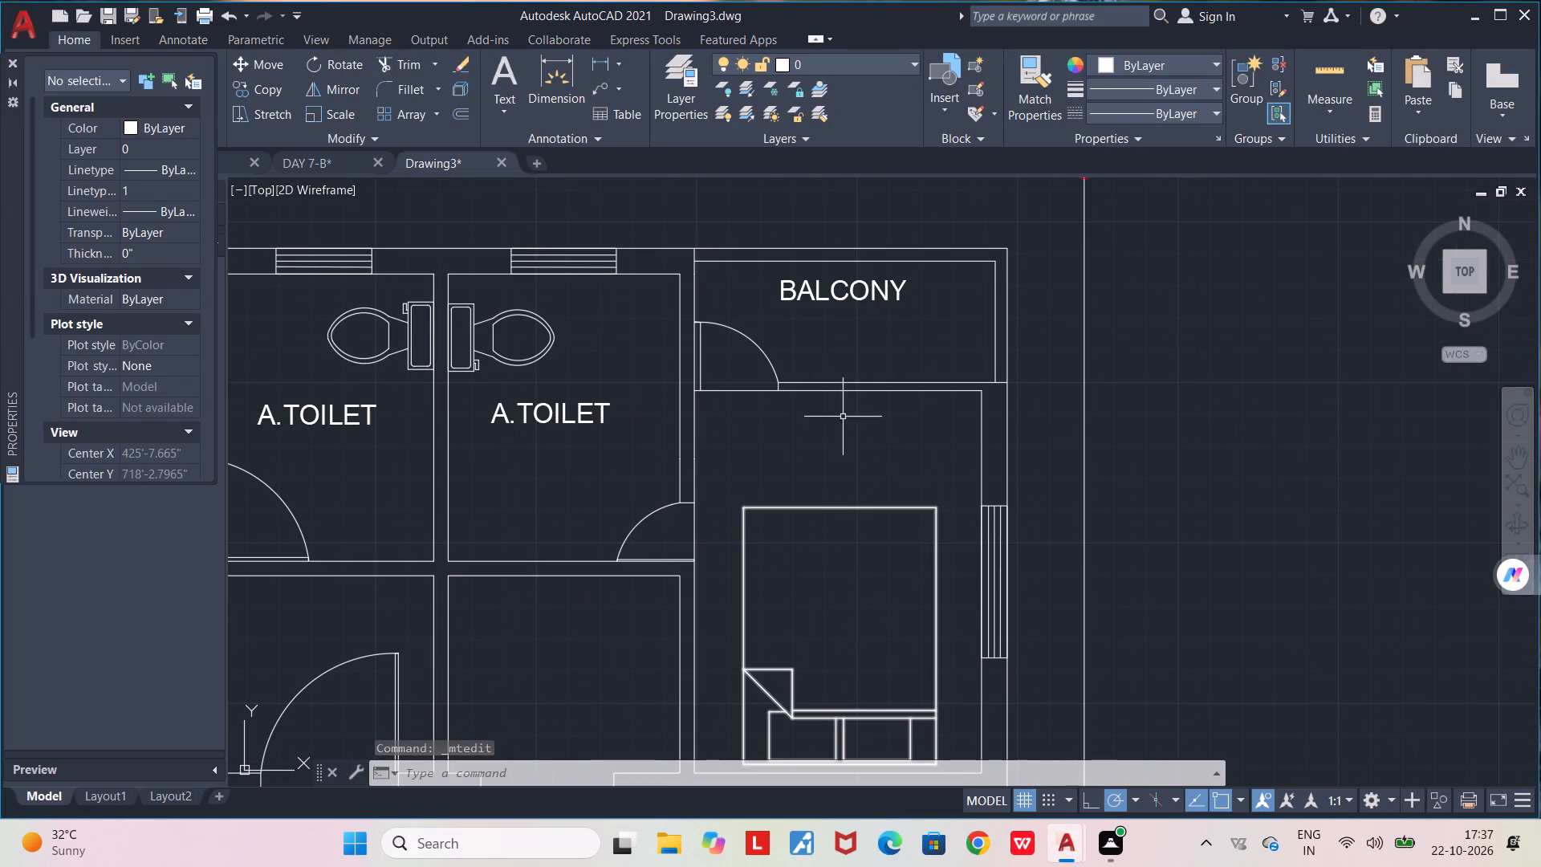
pyautogui.hotkey('ctrl', 'v')
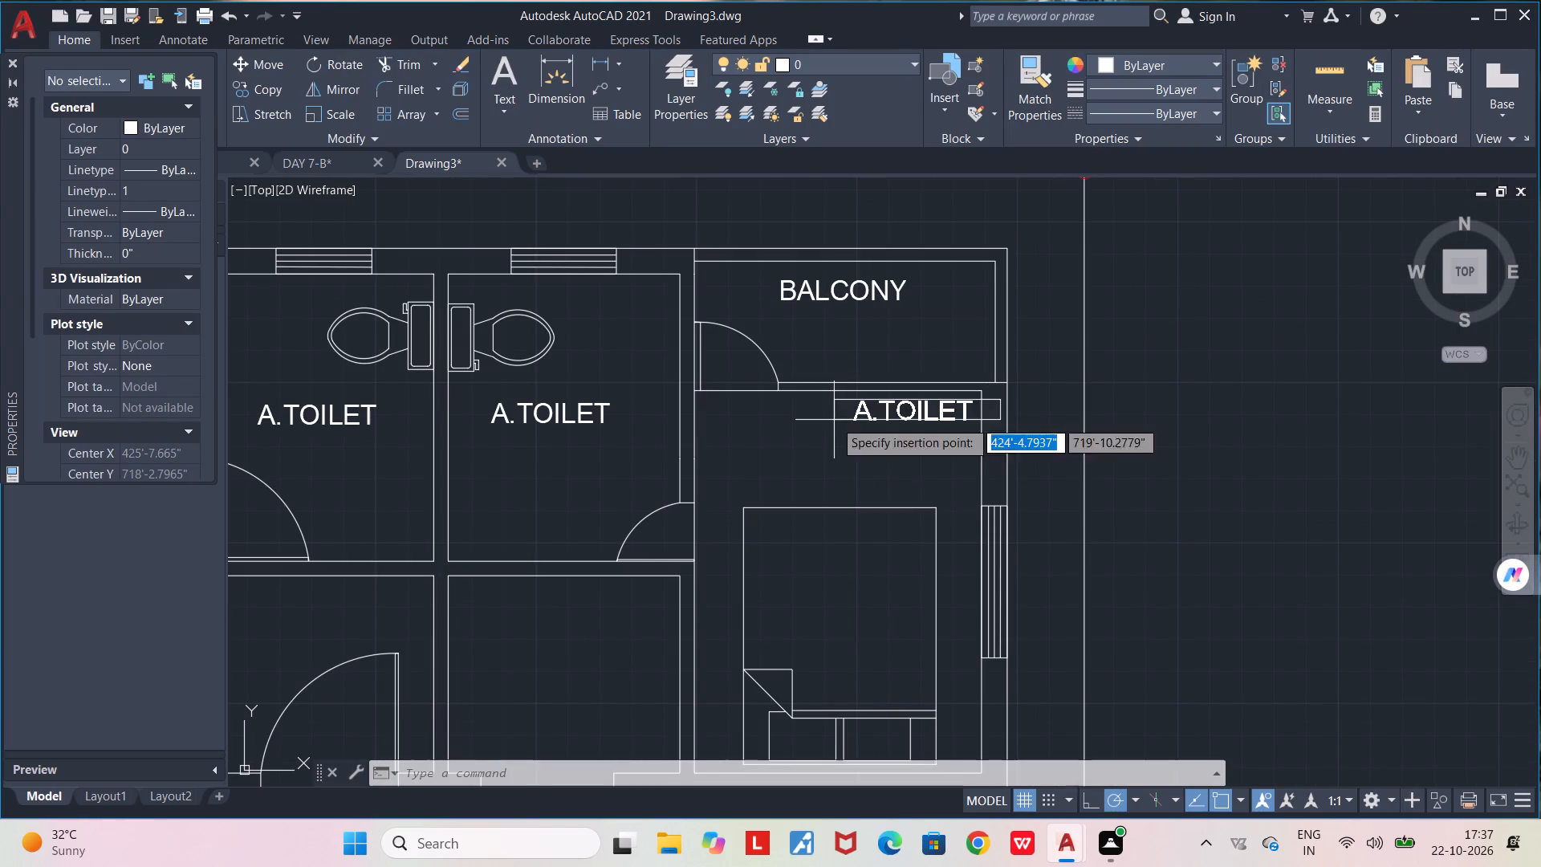
pyautogui.click(756, 438)
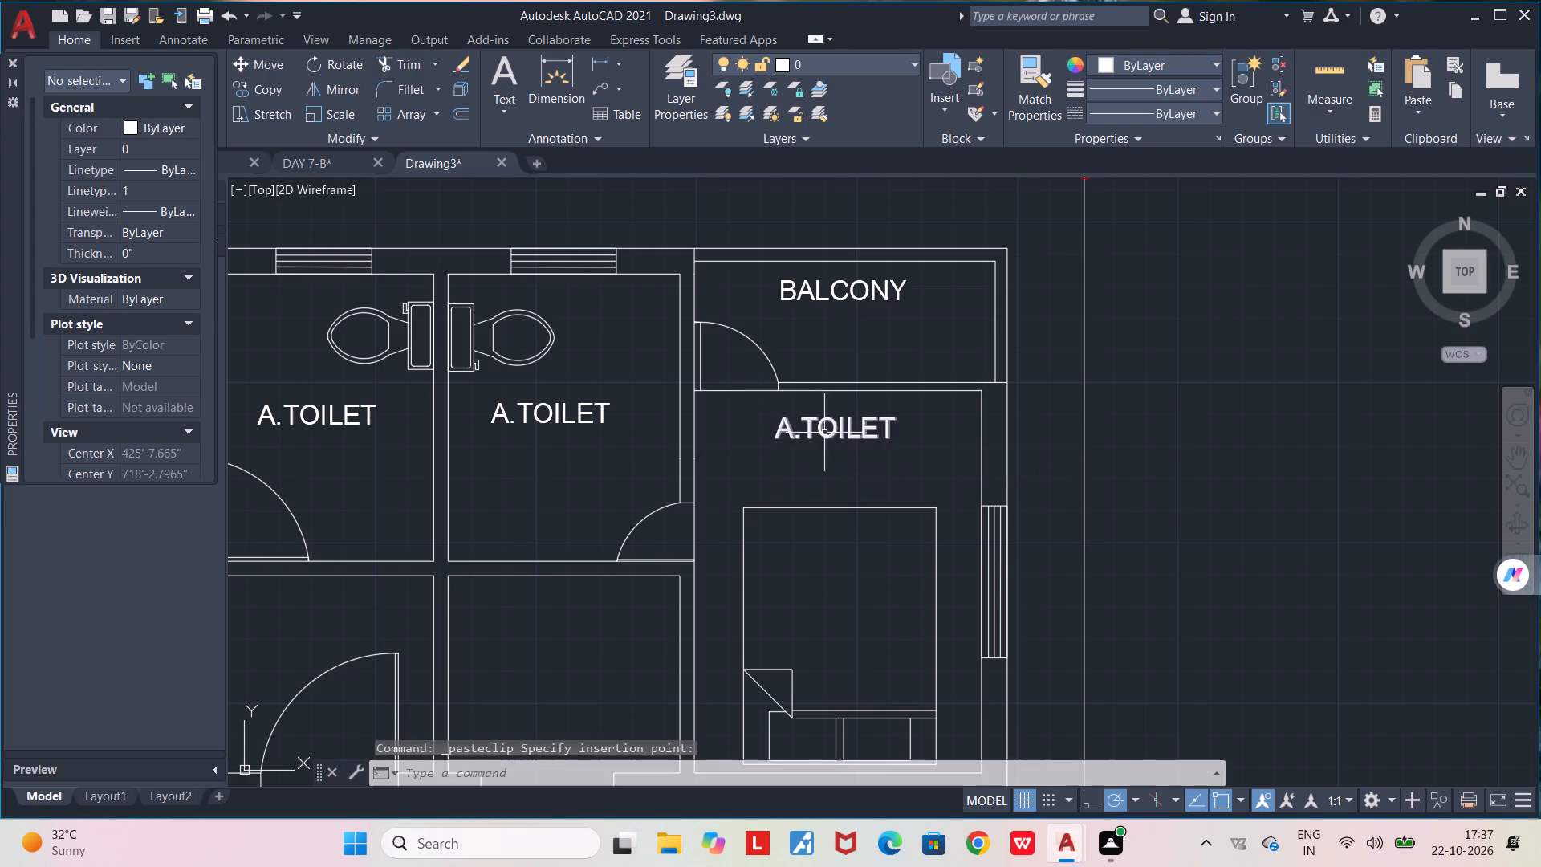
pyautogui.doubleClick(824, 433)
pyautogui.moveTo(906, 425); pyautogui.dragTo(787, 434)
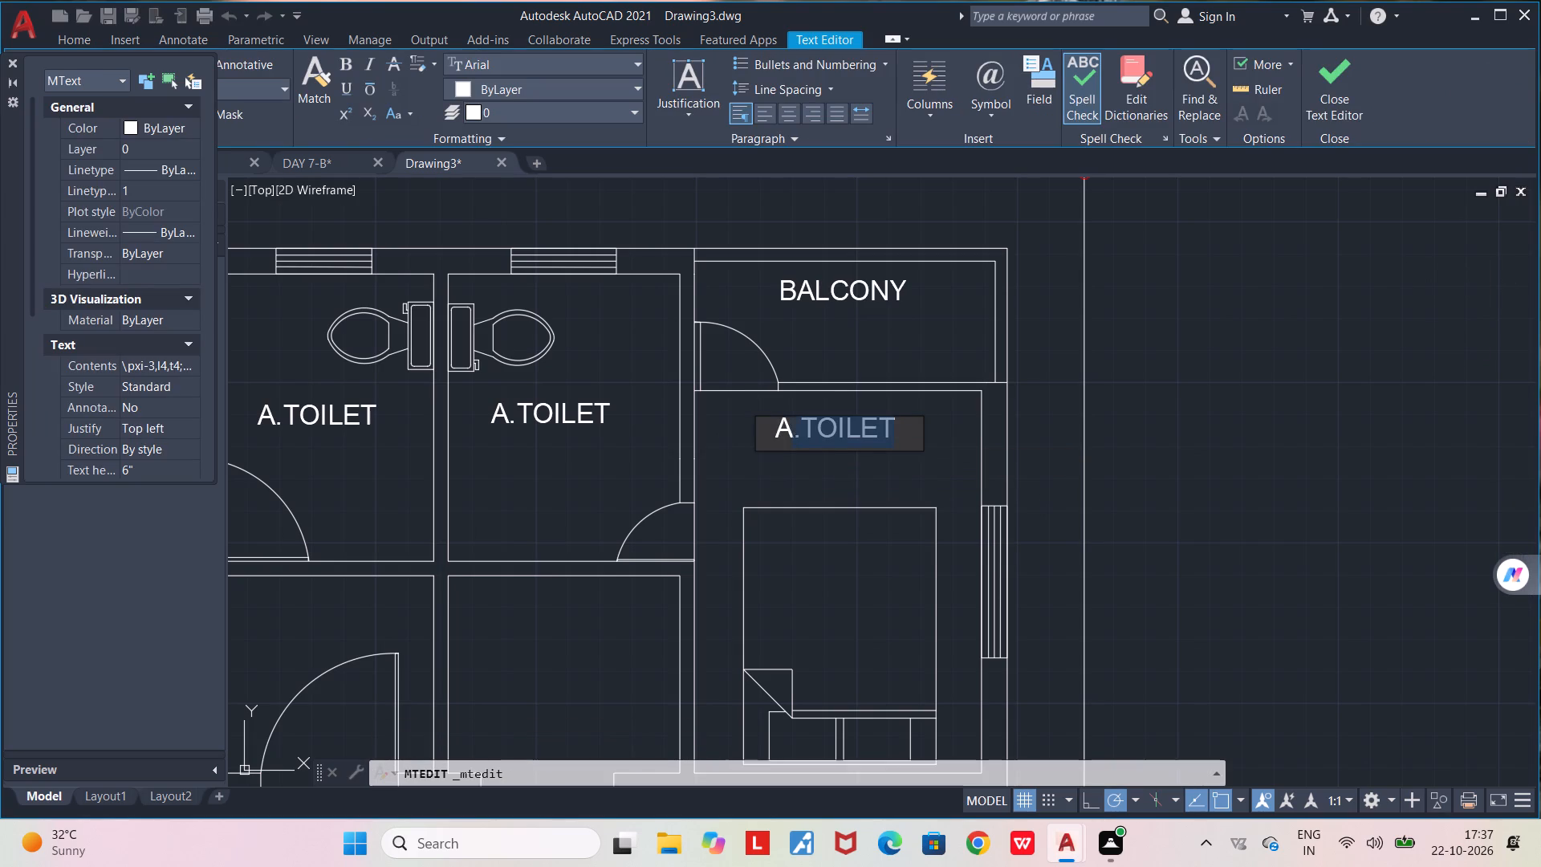
pyautogui.moveTo(787, 434); pyautogui.dragTo(776, 435)
pyautogui.write('BED ROOM')
pyautogui.press('space')
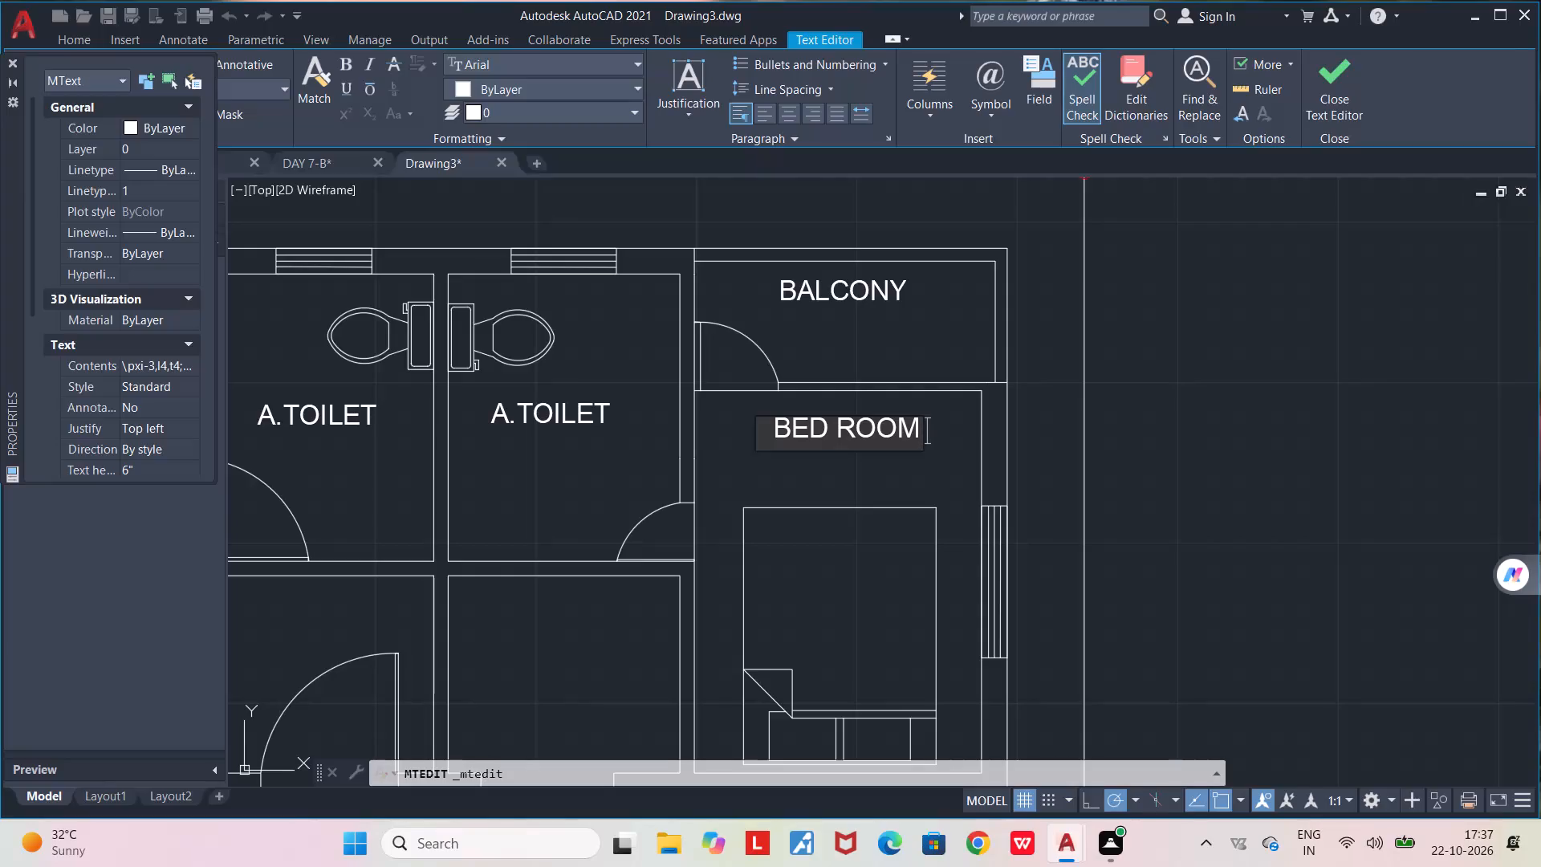
pyautogui.press('BackSpace')
pyautogui.press('-')
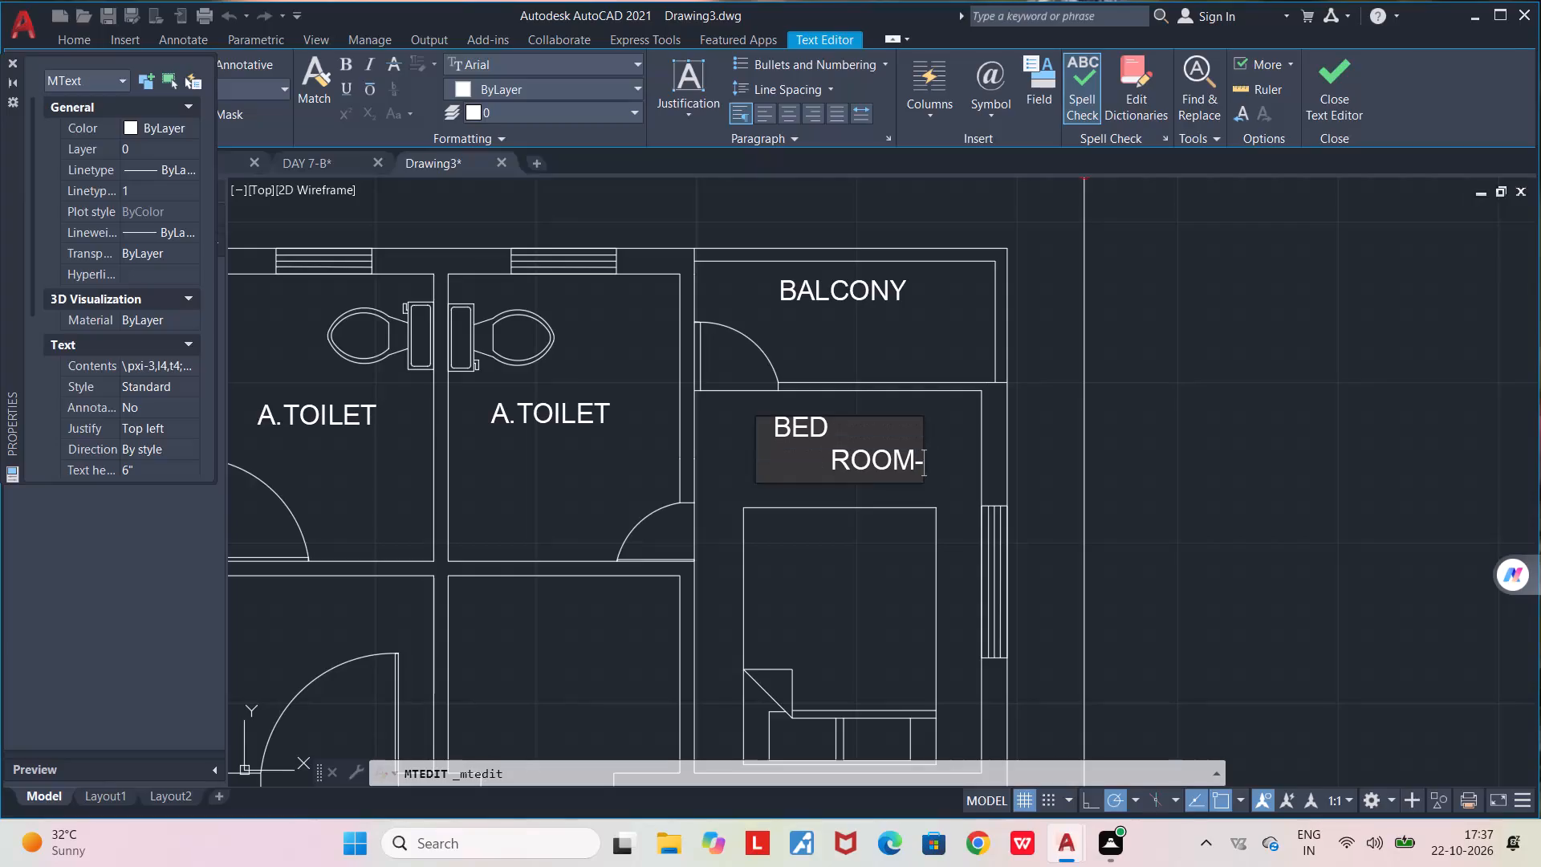
pyautogui.press('2')
pyautogui.click(827, 458)
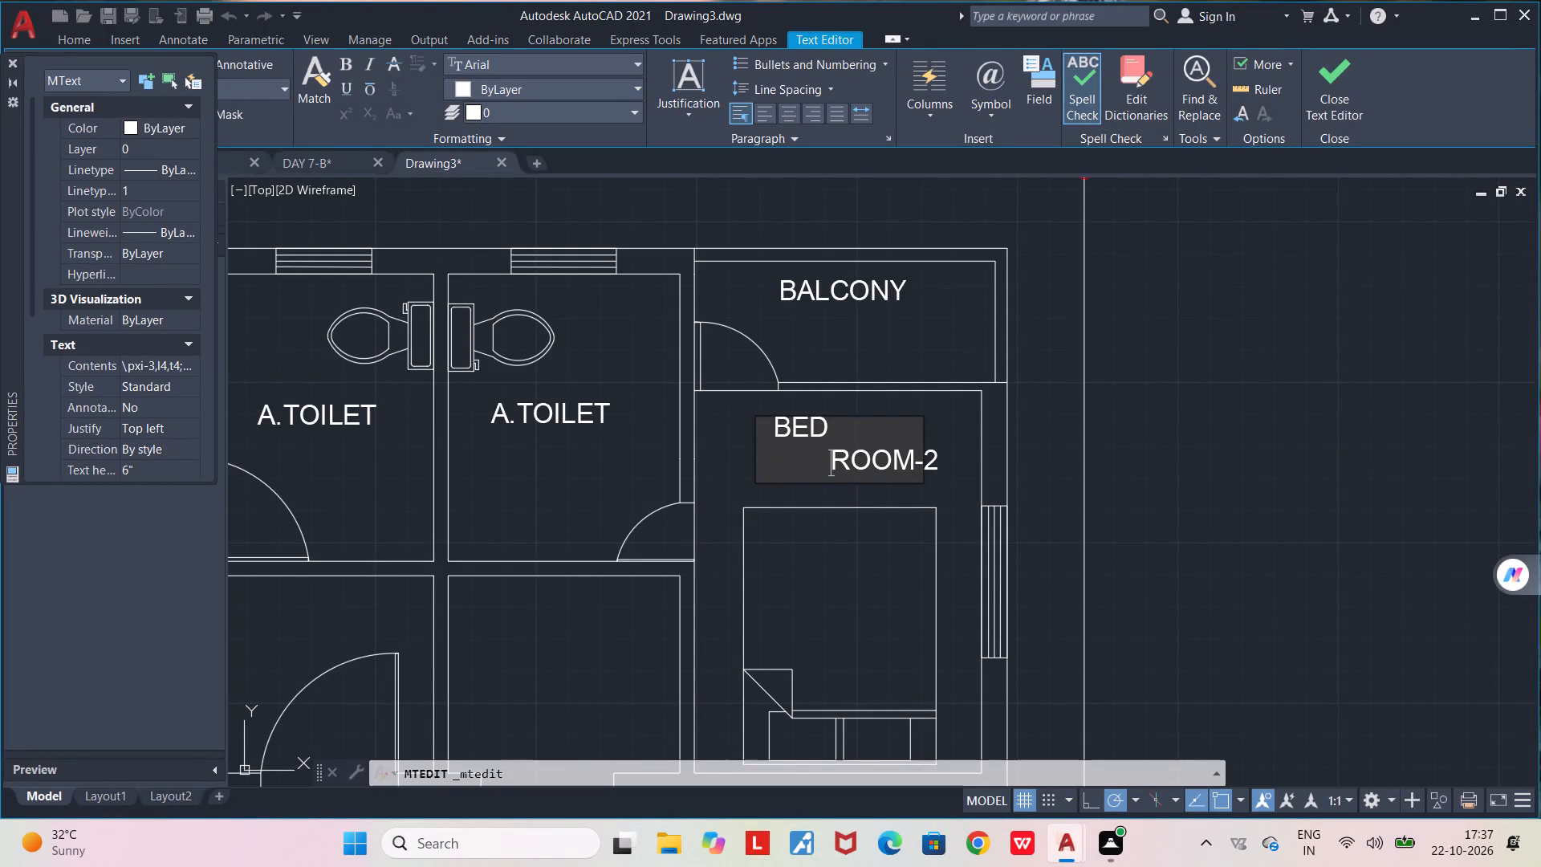
pyautogui.click(927, 485)
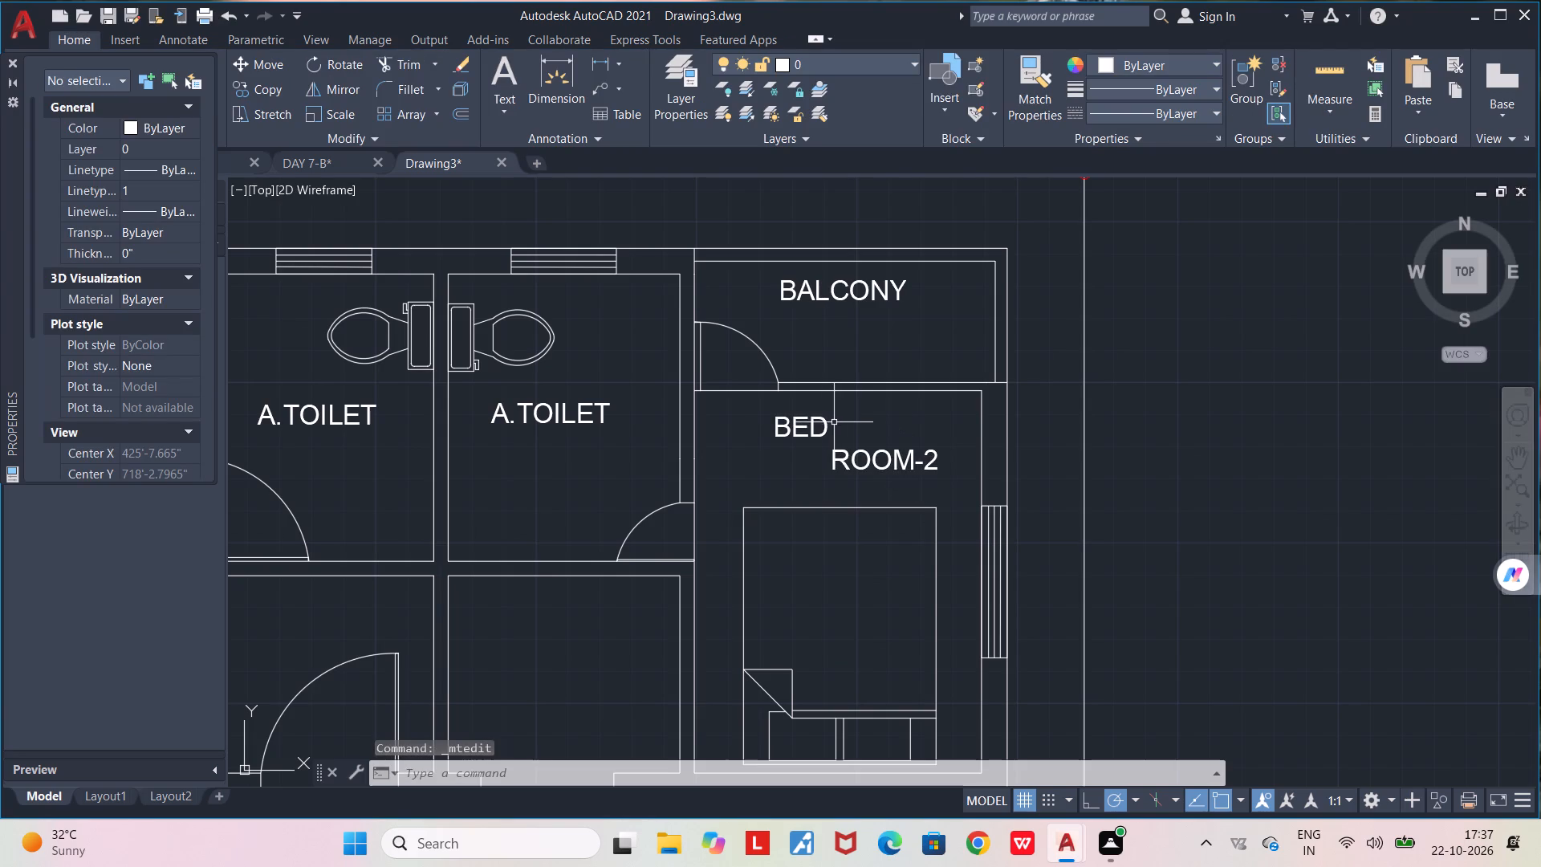
# Remove the space in the label below the balcony so it reads "BEDROOM-2" on one line.
pyautogui.doubleClick(823, 421)
pyautogui.click(830, 450)
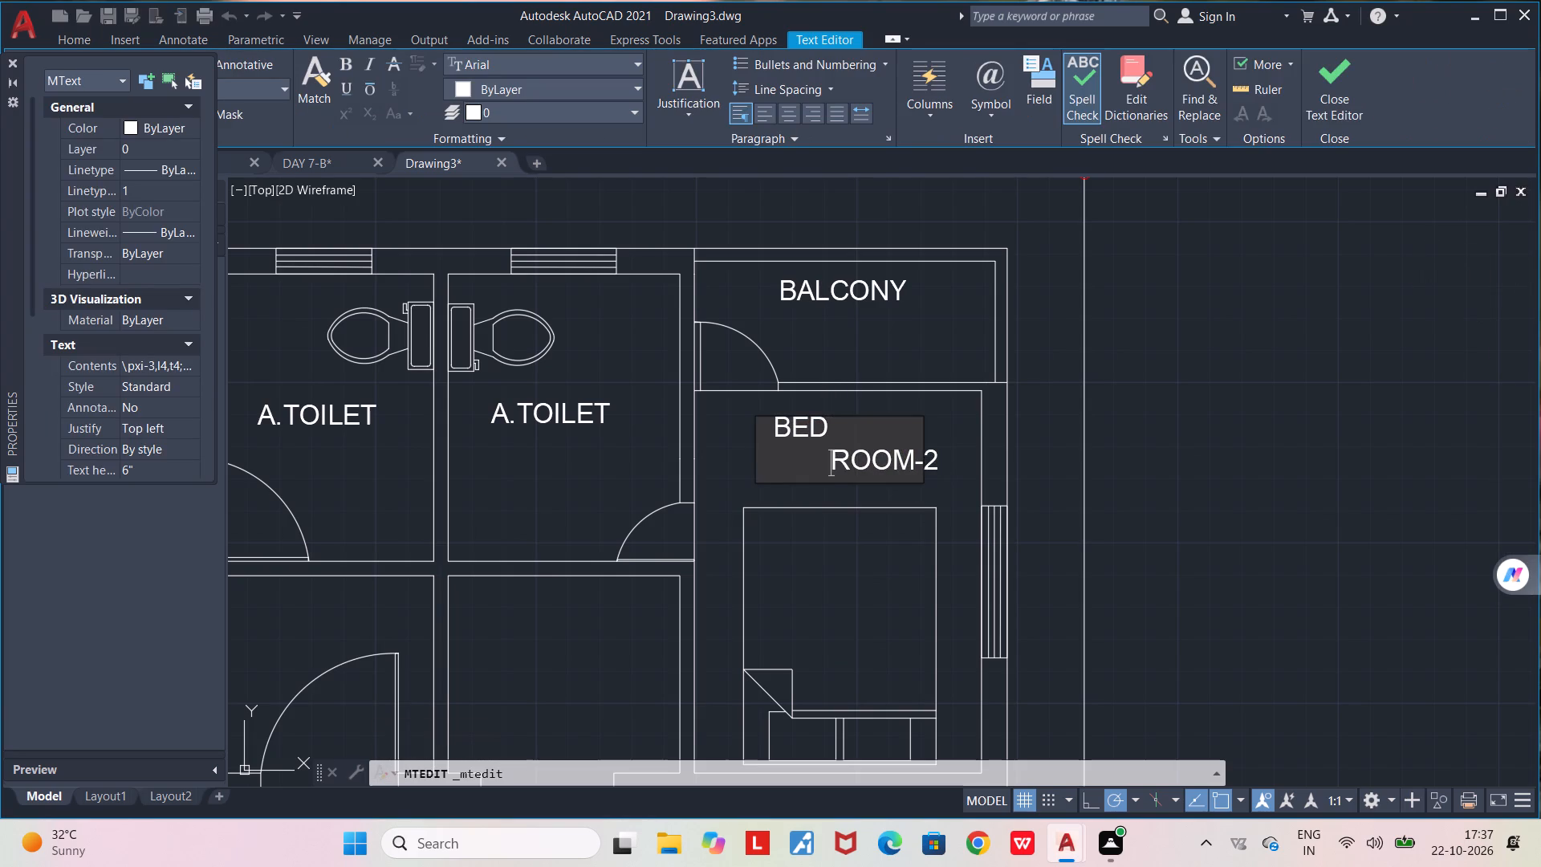
pyautogui.press('BackSpace')
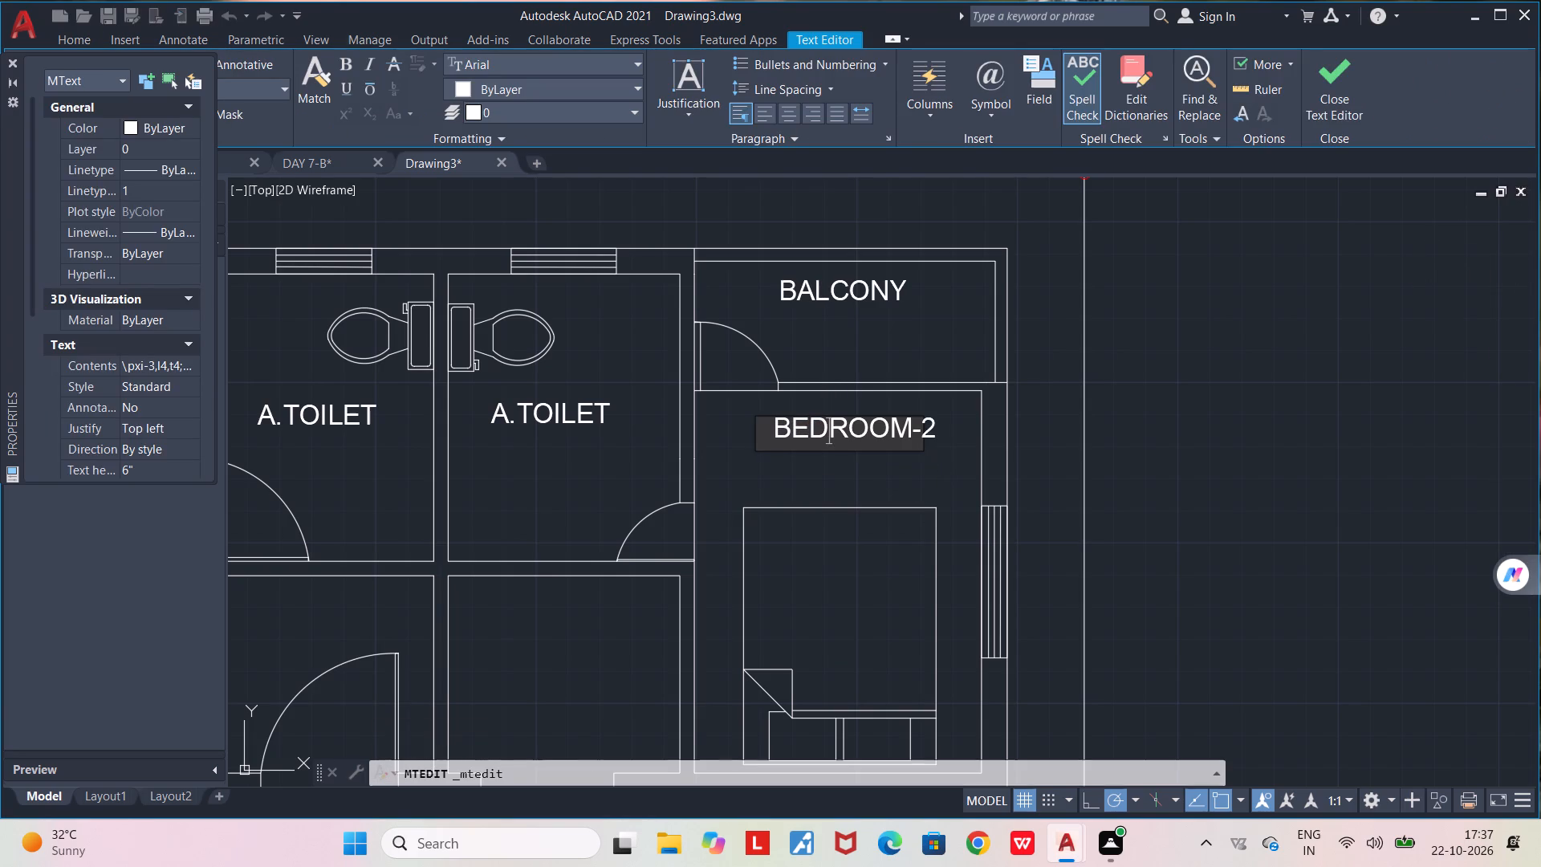
pyautogui.press('space')
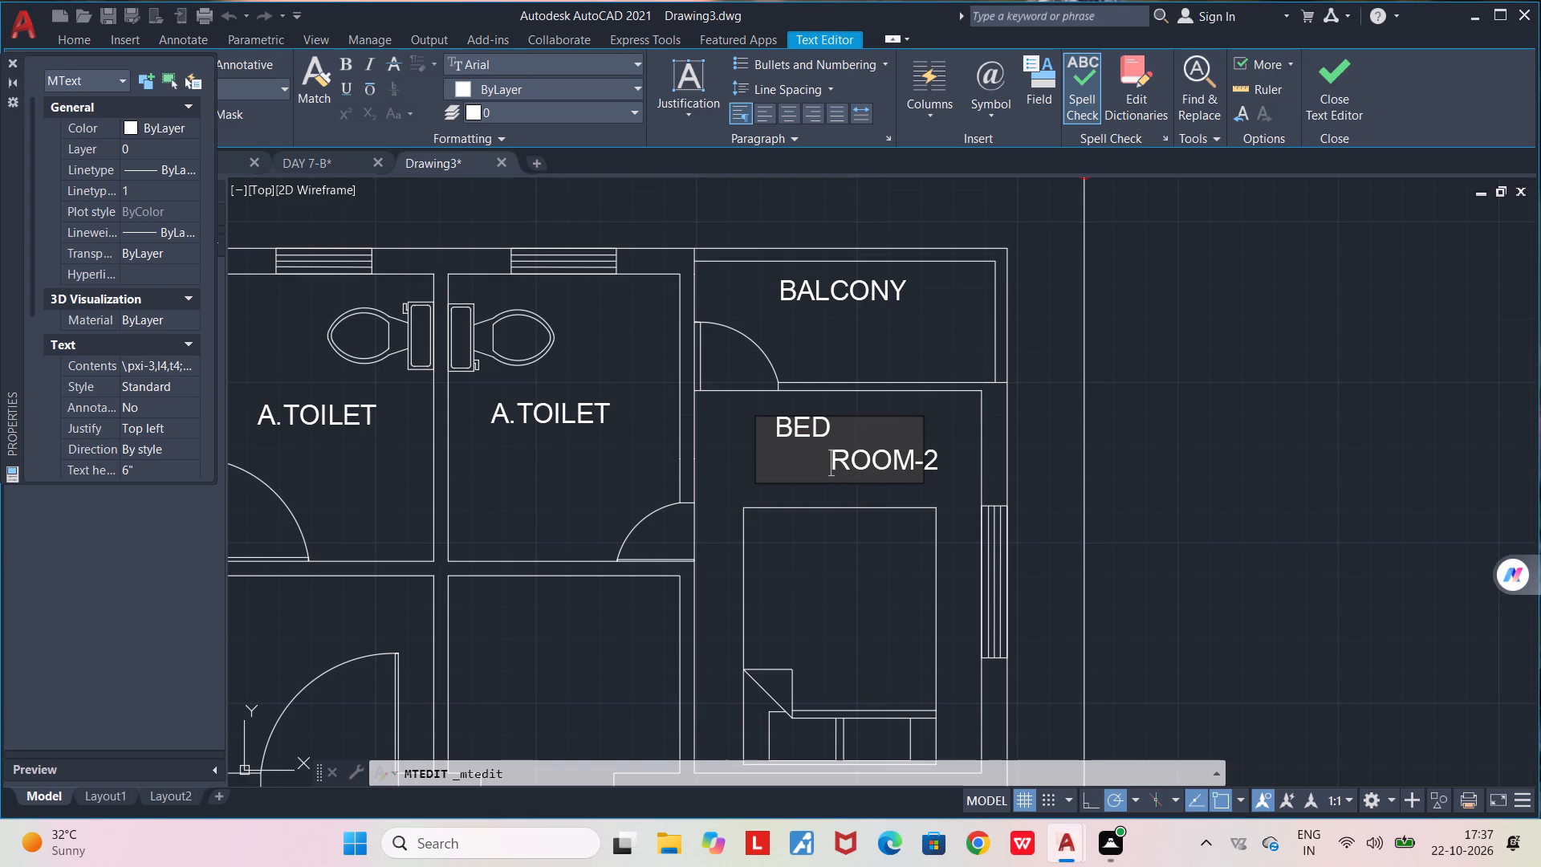
pyautogui.press('BackSpace')
pyautogui.click(840, 462)
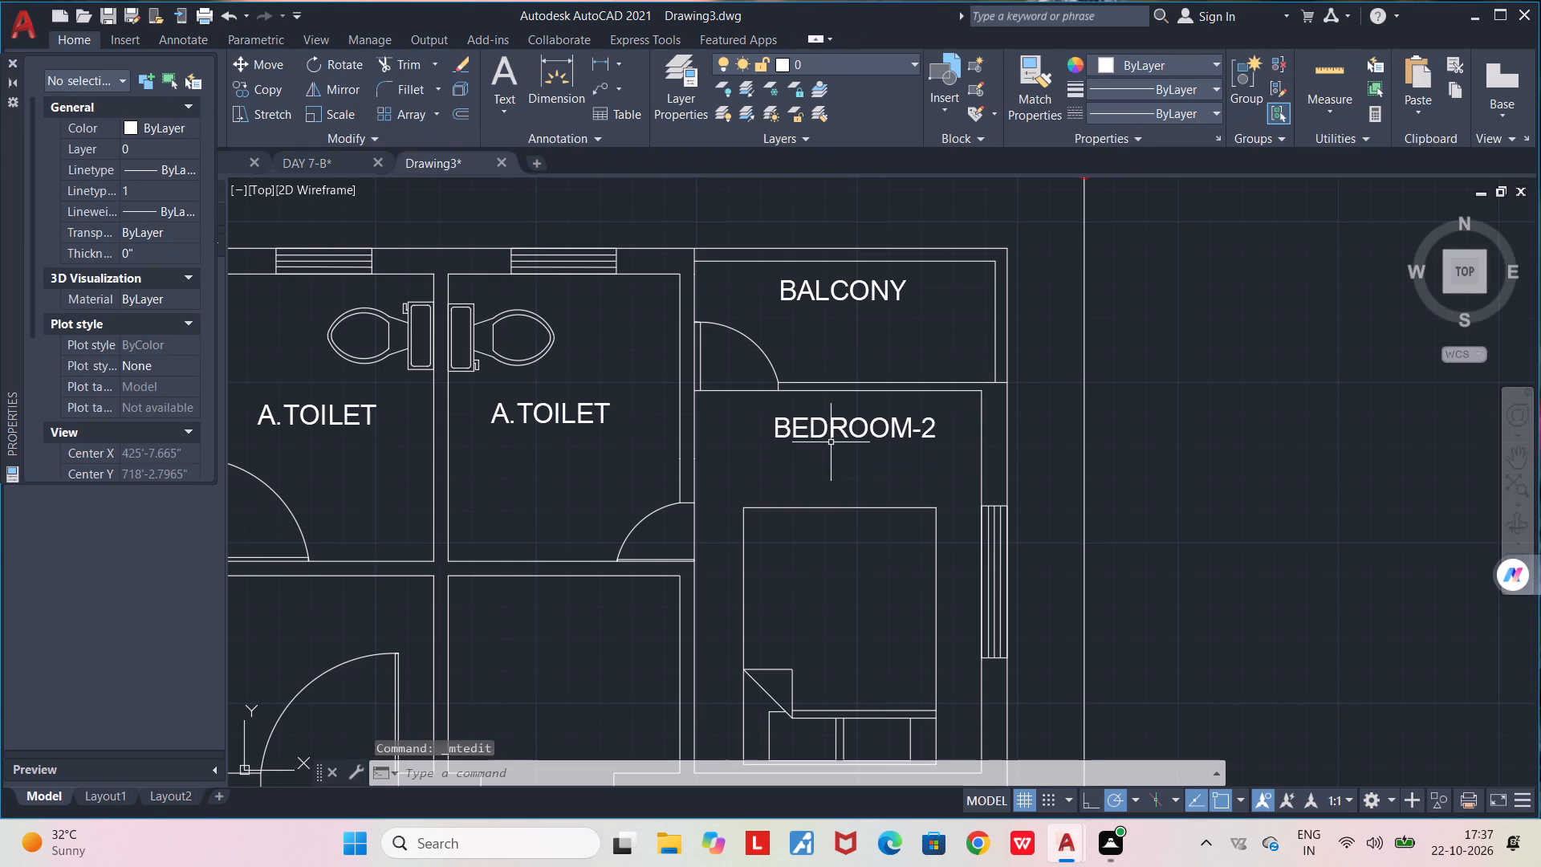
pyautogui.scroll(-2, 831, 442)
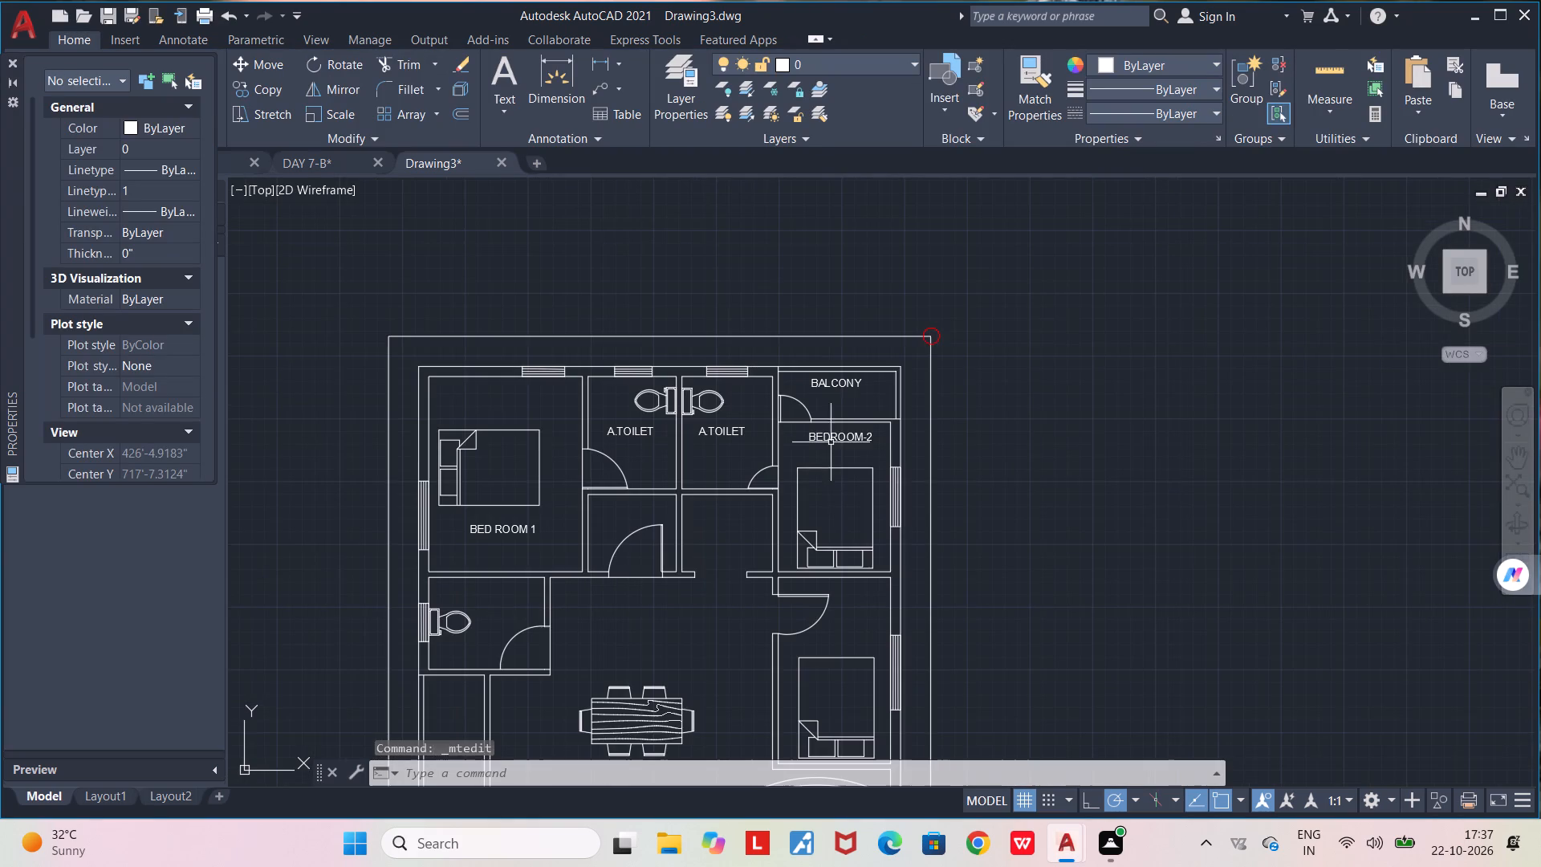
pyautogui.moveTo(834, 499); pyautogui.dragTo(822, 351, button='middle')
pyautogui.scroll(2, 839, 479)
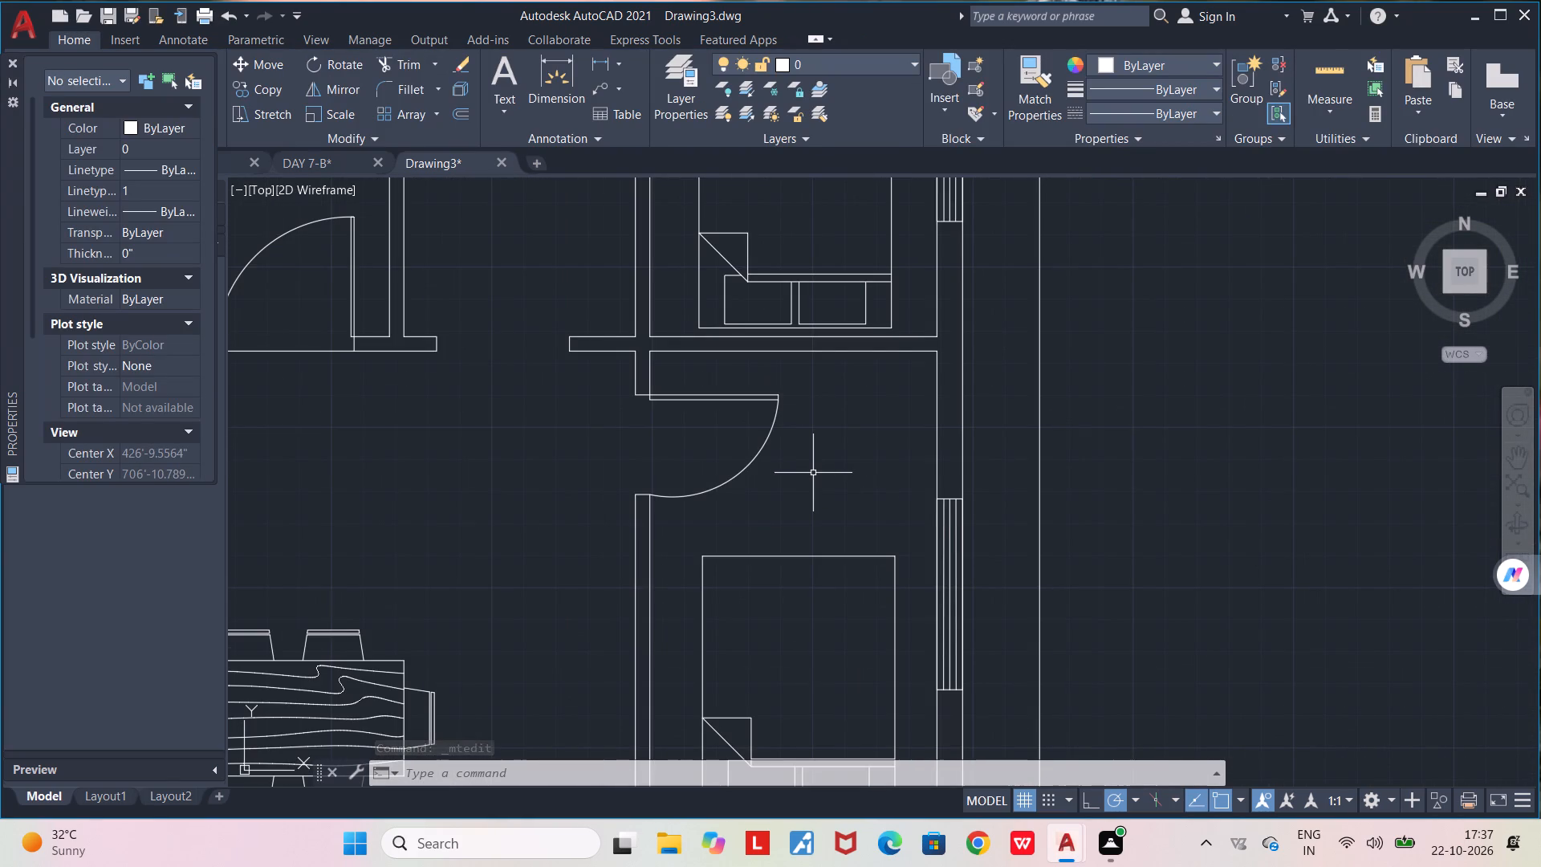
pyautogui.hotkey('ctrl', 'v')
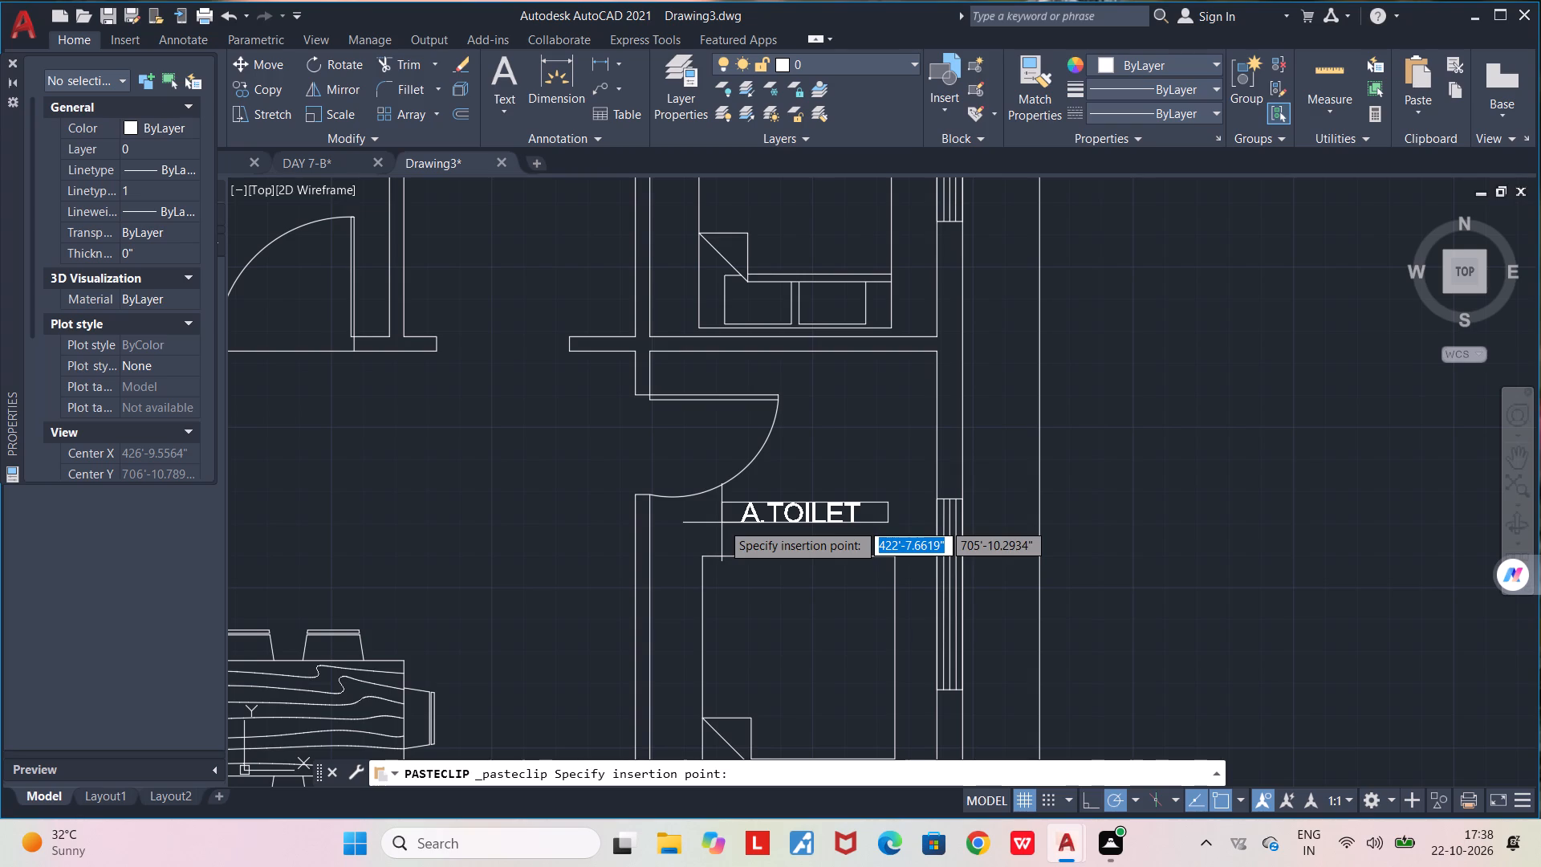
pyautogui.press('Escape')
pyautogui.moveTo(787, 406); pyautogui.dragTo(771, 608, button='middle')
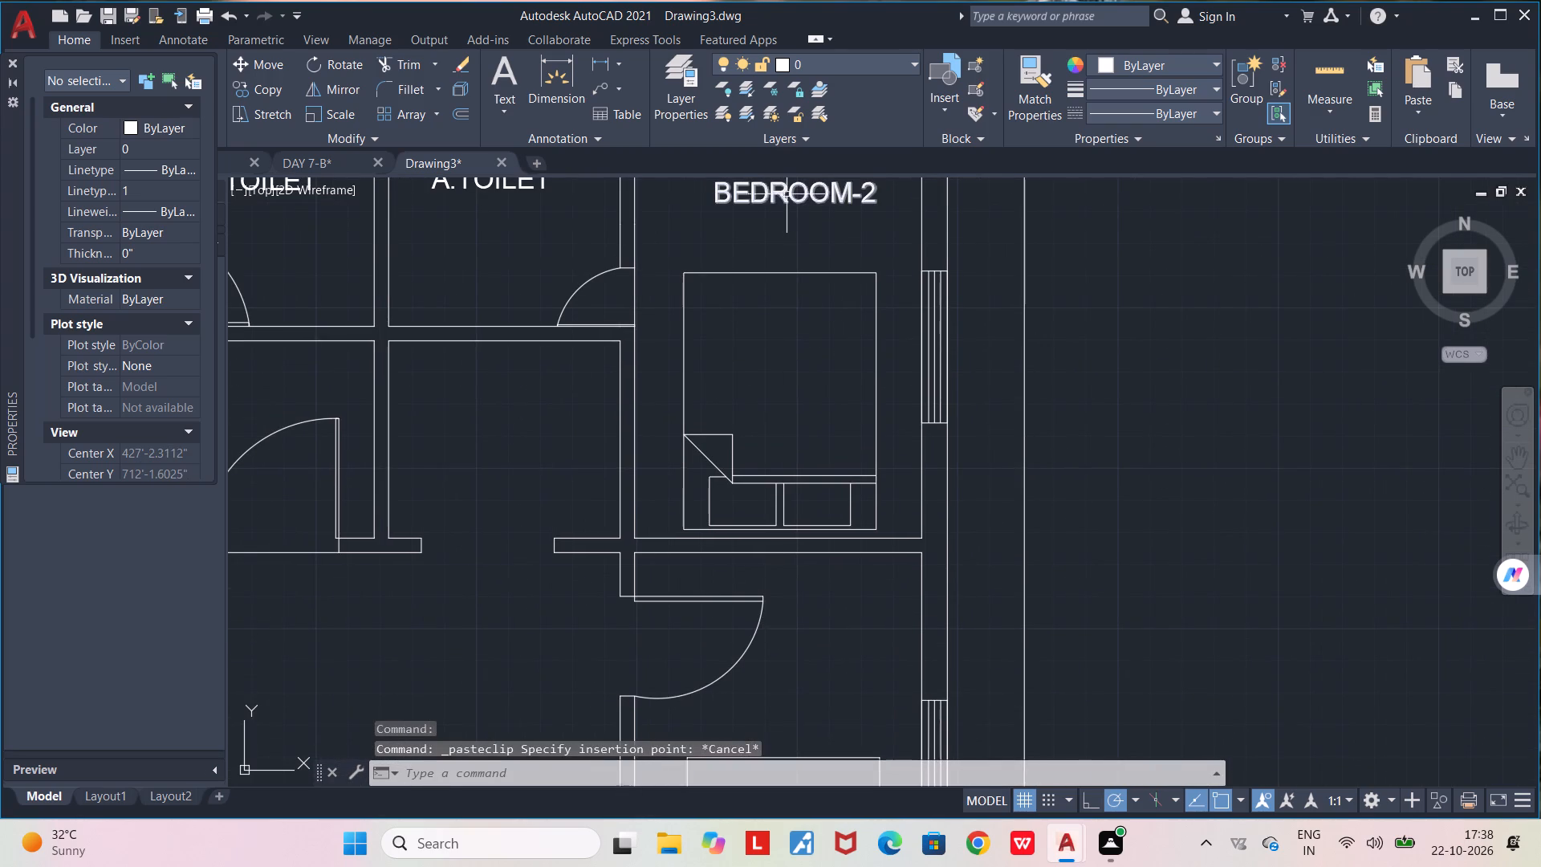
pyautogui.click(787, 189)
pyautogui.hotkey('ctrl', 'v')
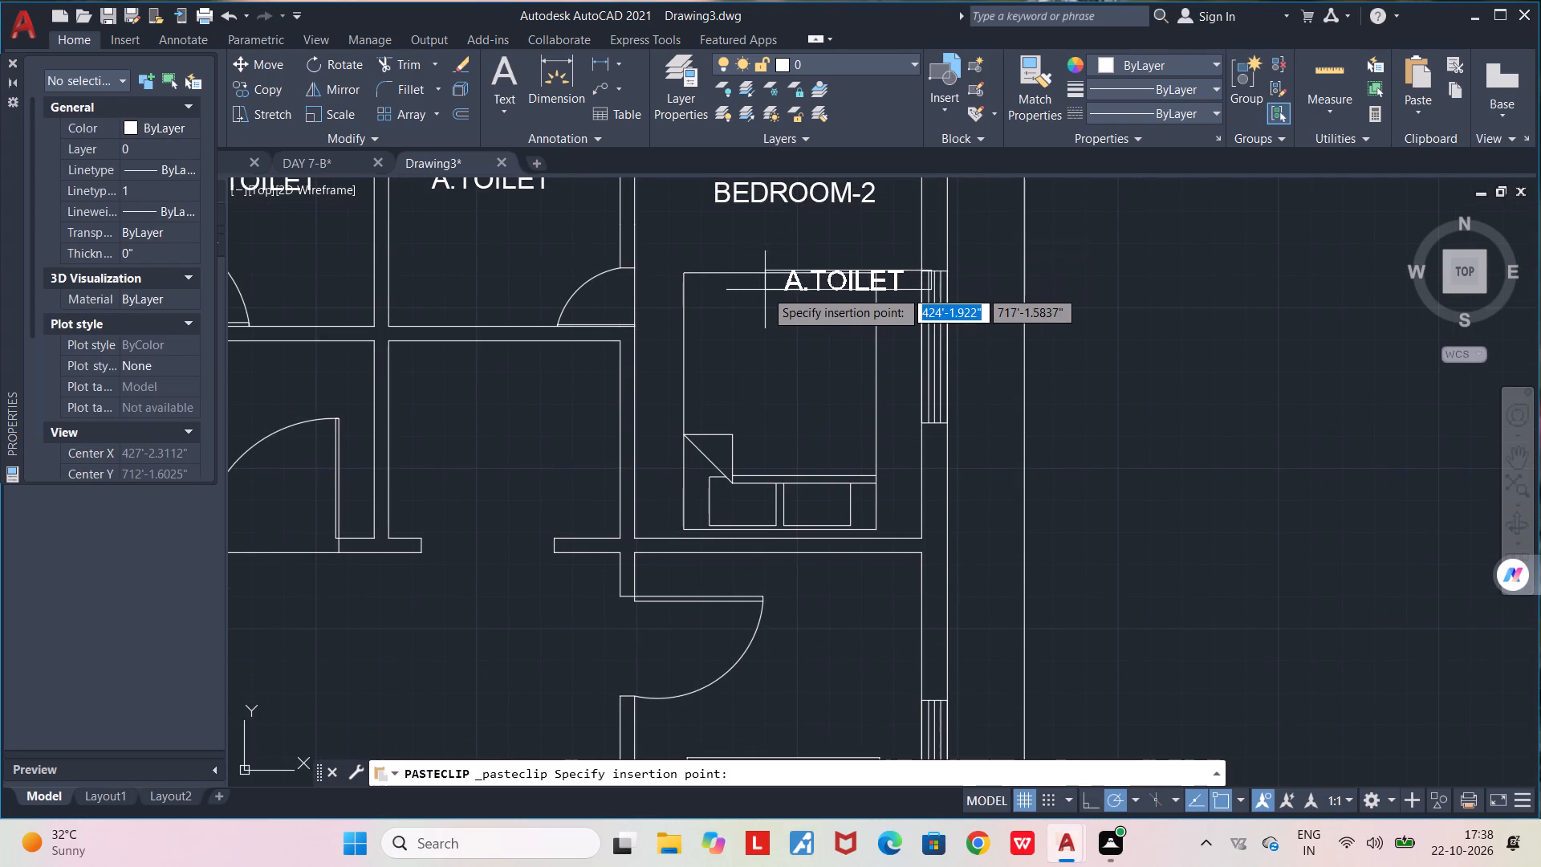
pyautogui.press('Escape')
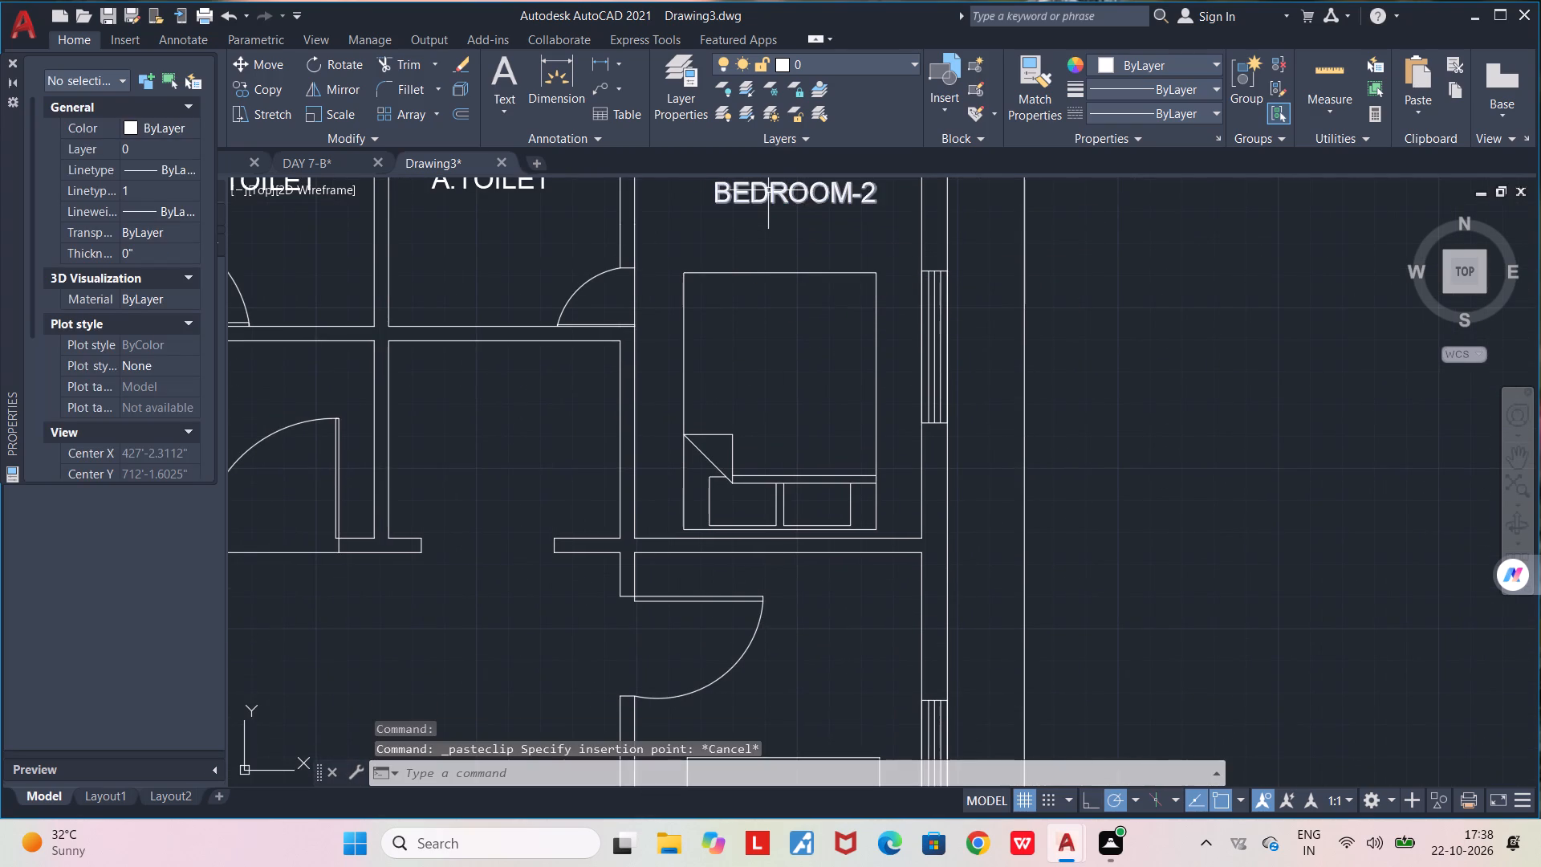
# Copy the BEDROOM-2 label into the bedroom below, just above its bed, and change it to "BEDROOM-3".
pyautogui.click(768, 190)
pyautogui.hotkey('ctrl', 'c')
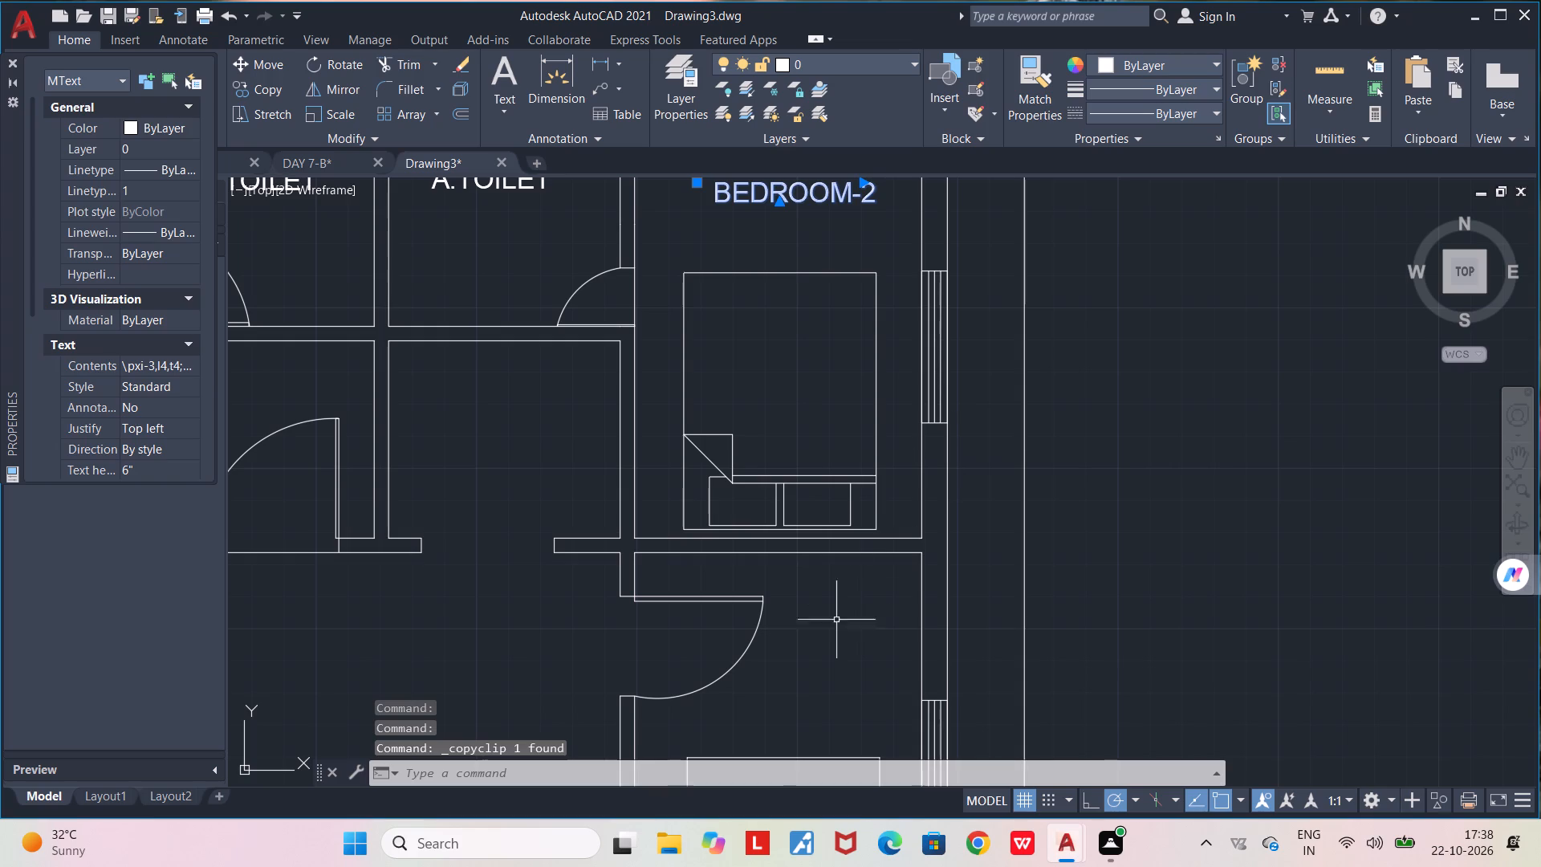
pyautogui.hotkey('ctrl', 'v')
pyautogui.click(698, 731)
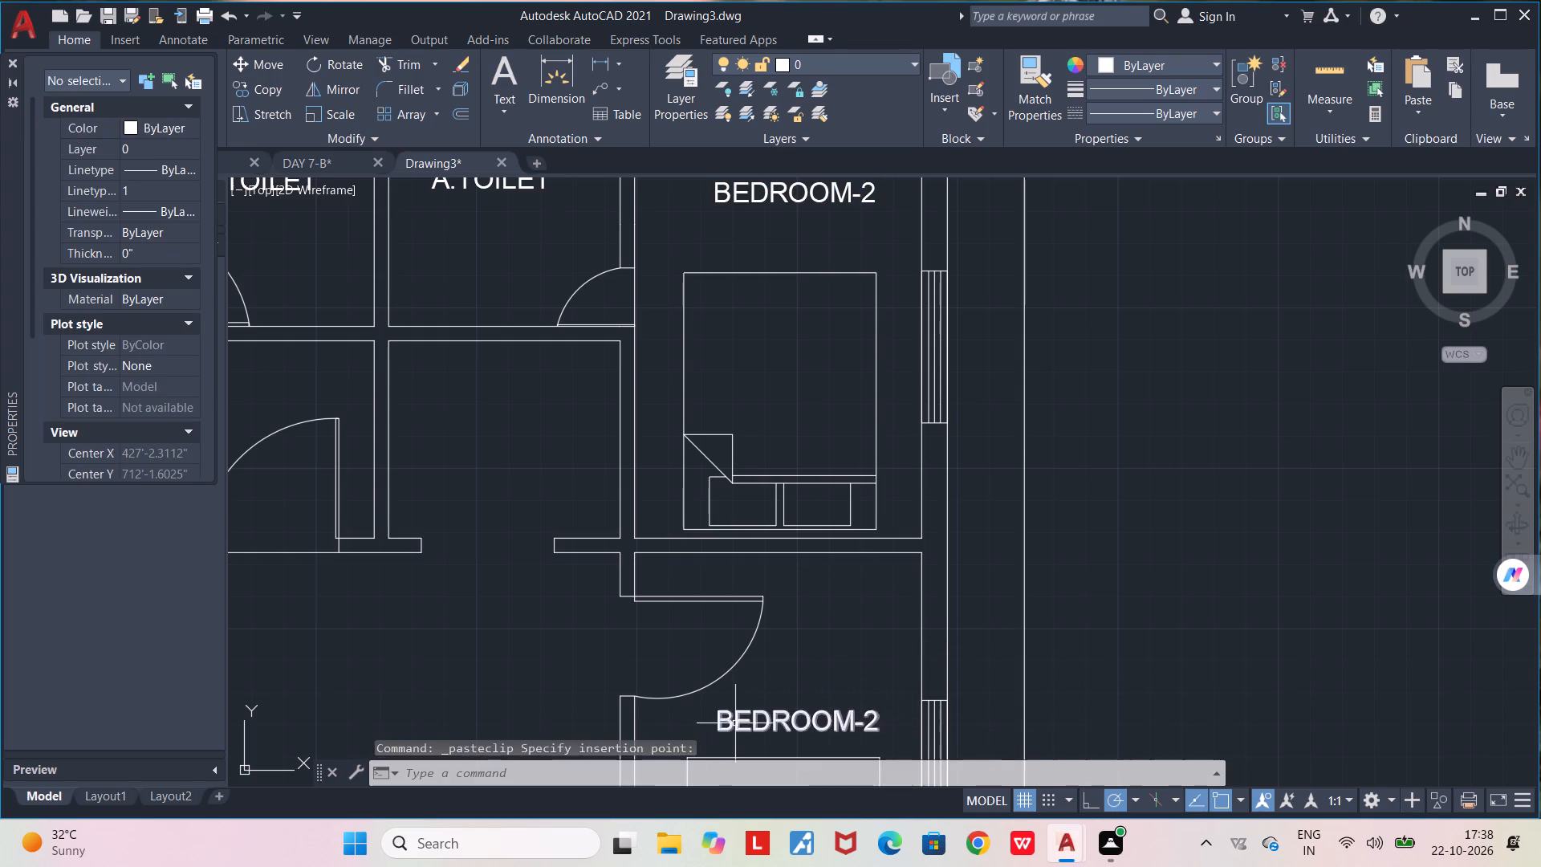
pyautogui.doubleClick(740, 722)
pyautogui.click(876, 715)
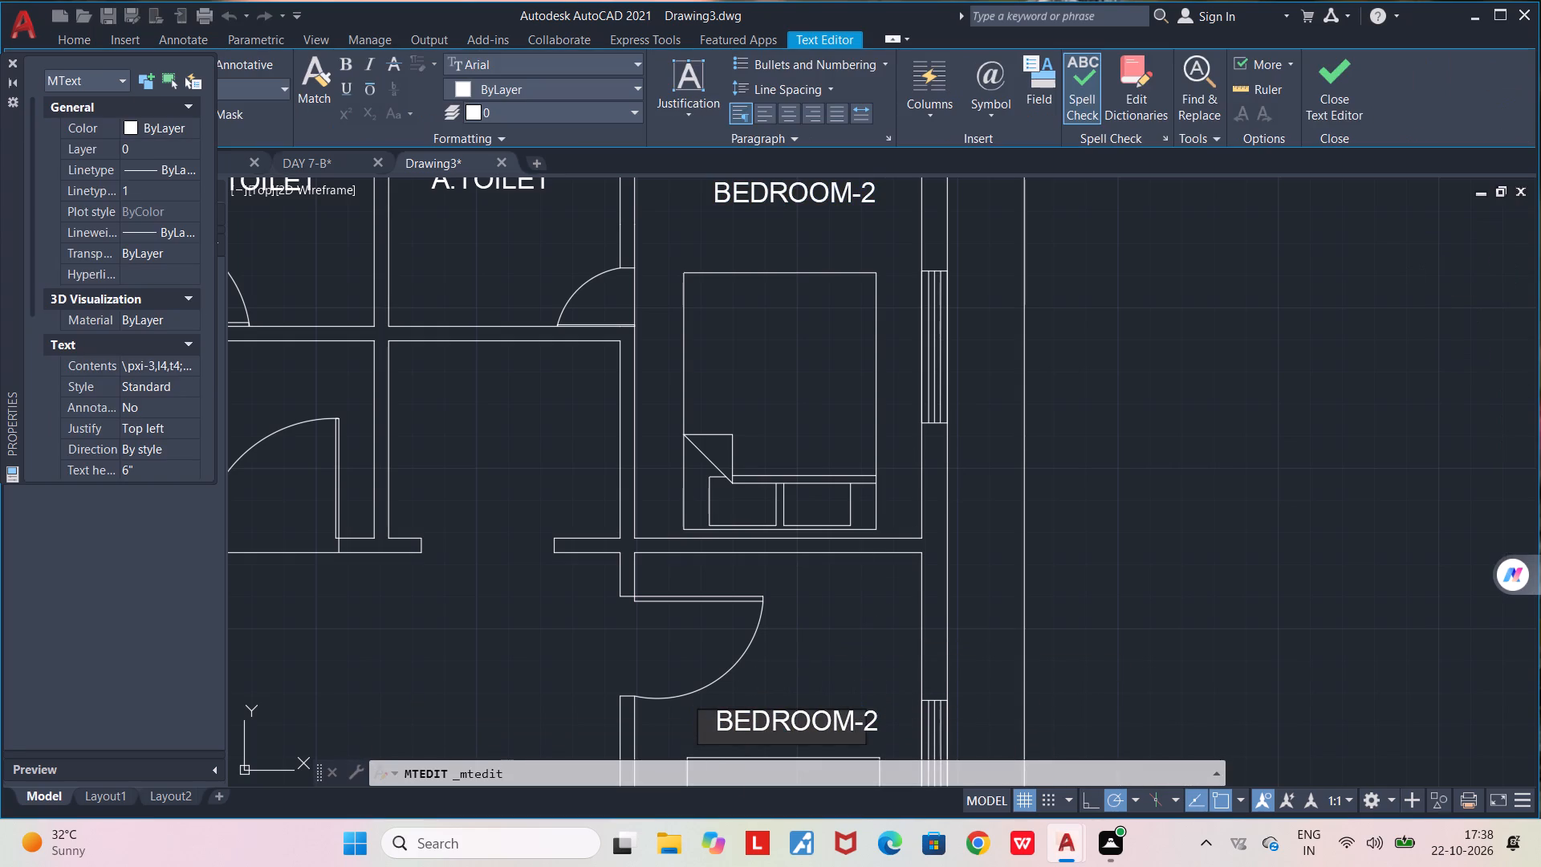
pyautogui.press('BackSpace')
pyautogui.press('3')
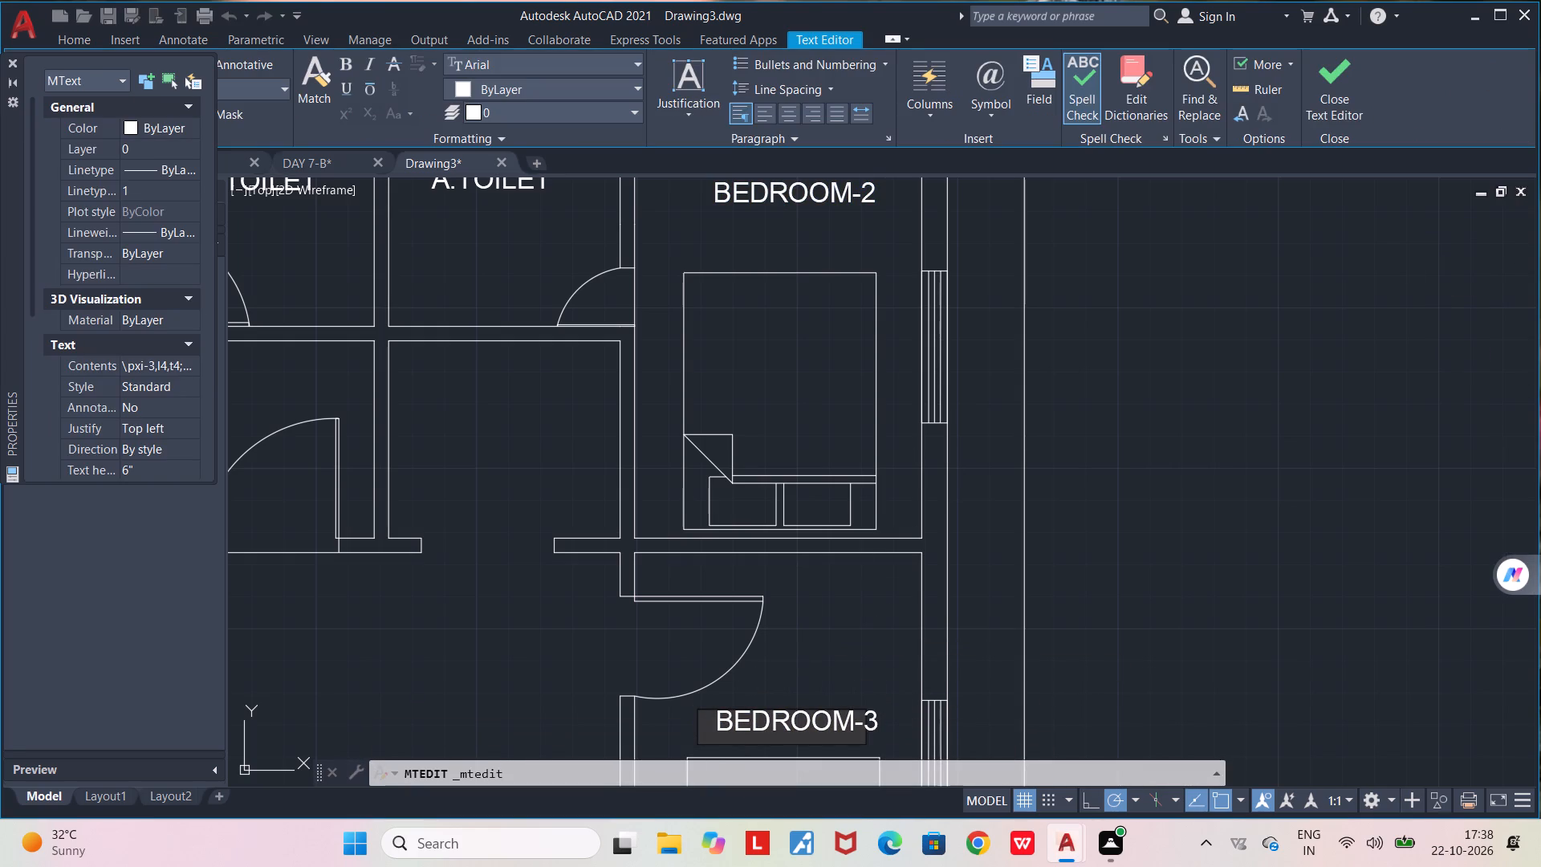
pyautogui.click(876, 701)
# Place another copy of the BEDROOM-2 label in the open area beside the sofas.
pyautogui.moveTo(876, 700); pyautogui.dragTo(930, 420, button='middle')
pyautogui.scroll(-2, 930, 420)
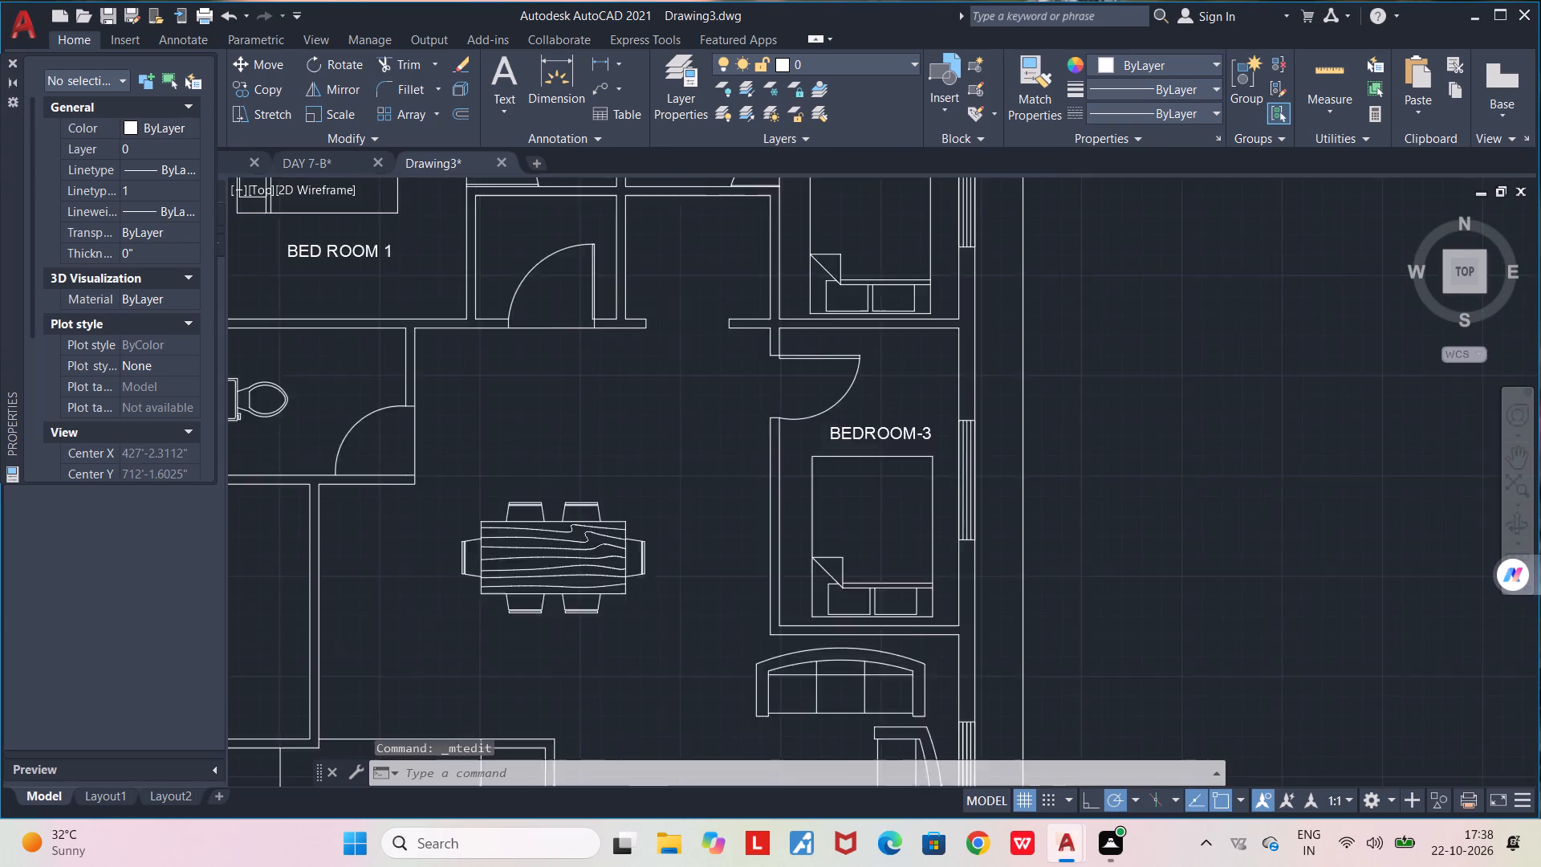
pyautogui.scroll(-1, 930, 420)
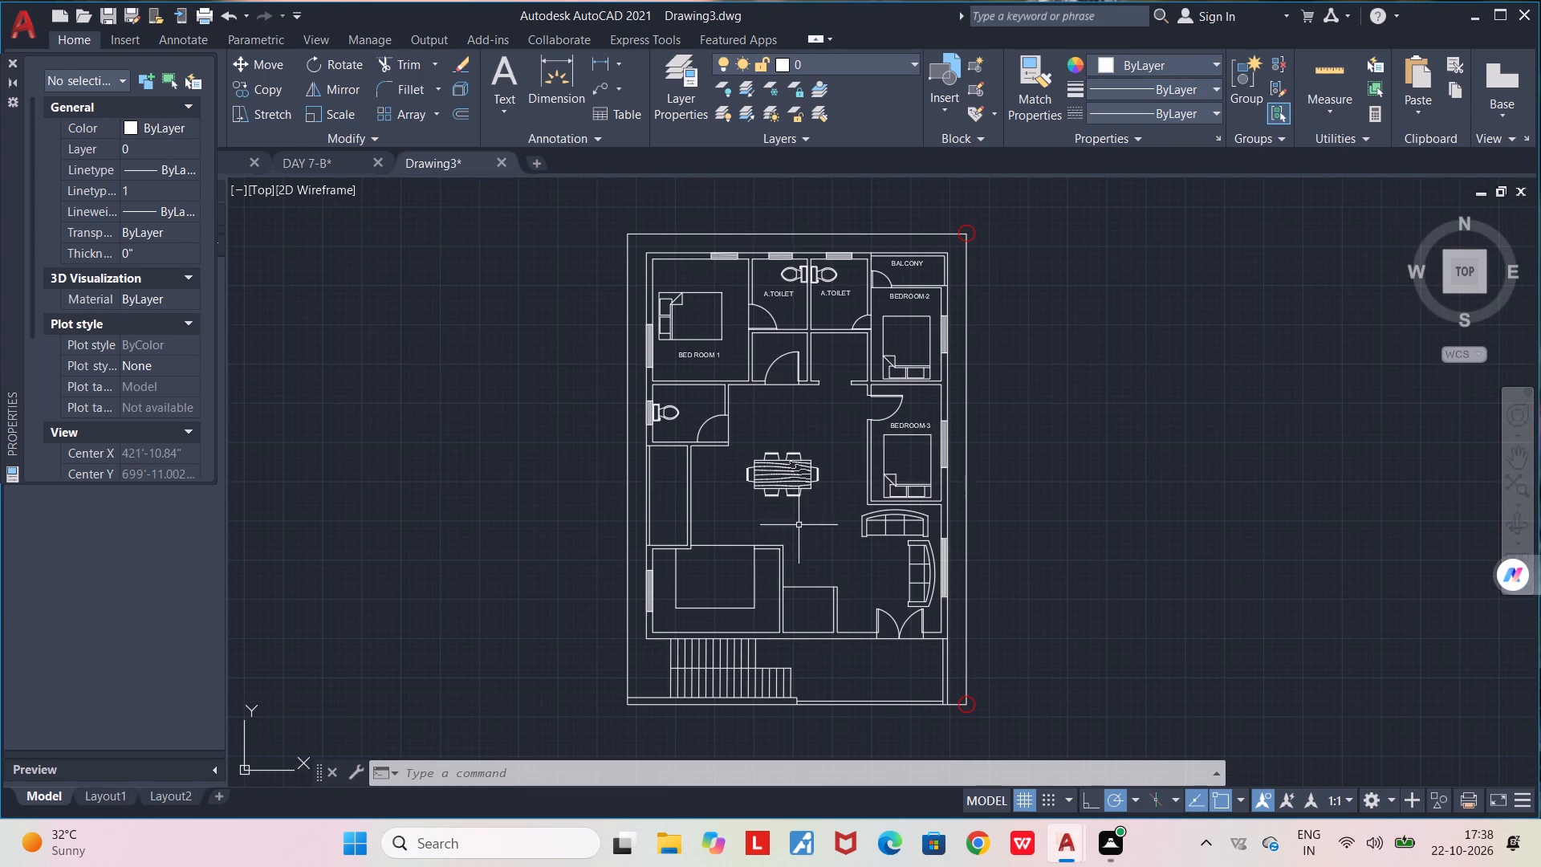
pyautogui.scroll(2, 813, 555)
pyautogui.hotkey('ctrl', 'v')
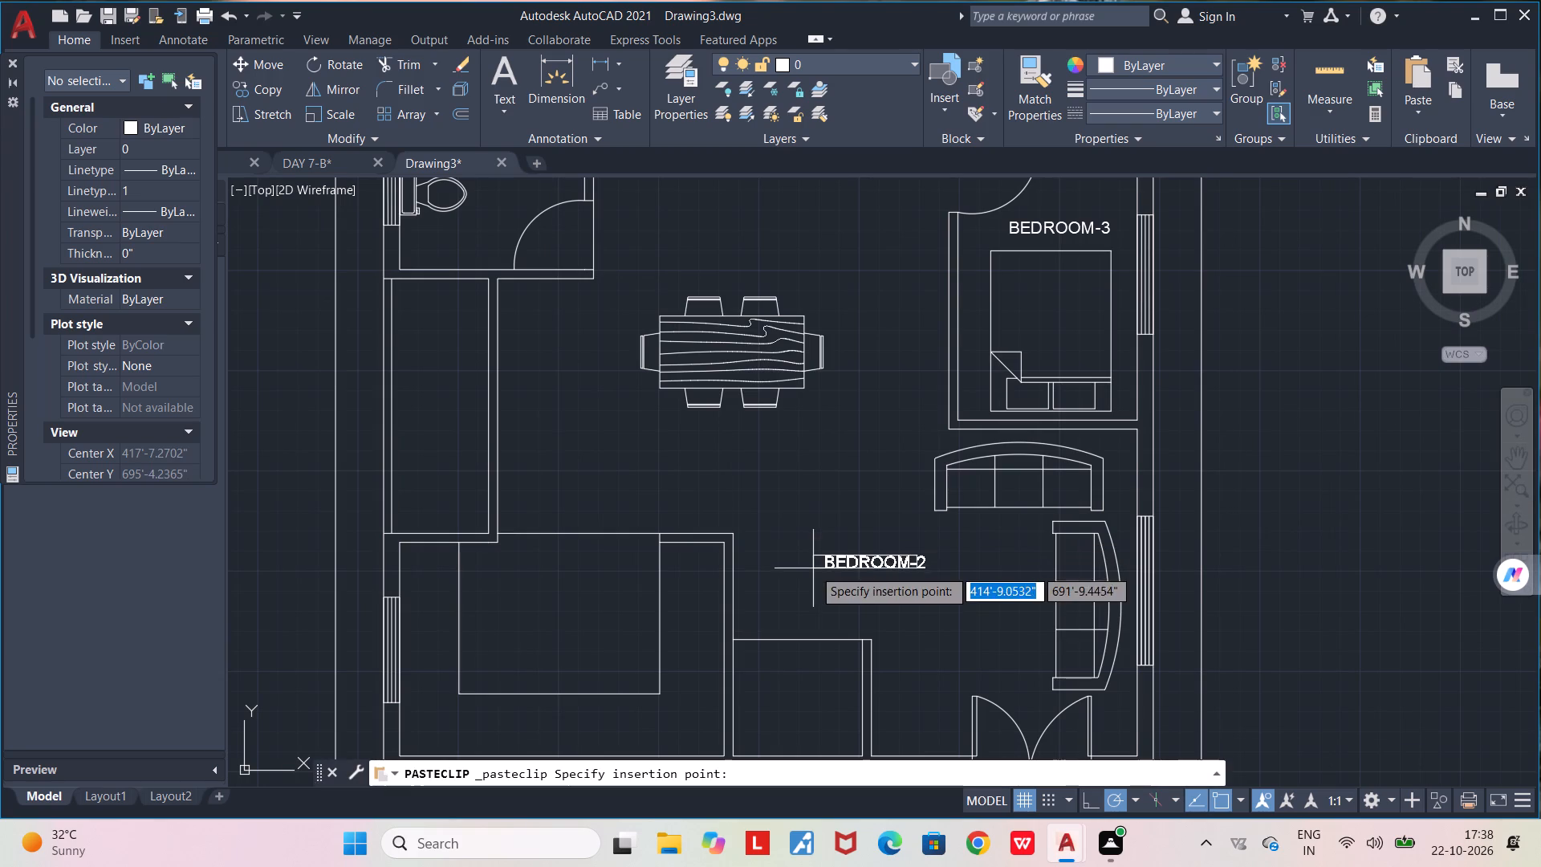
pyautogui.click(812, 582)
# Widen the text frame of the copied label beside the sofas so its text fits inside.
pyautogui.doubleClick(881, 577)
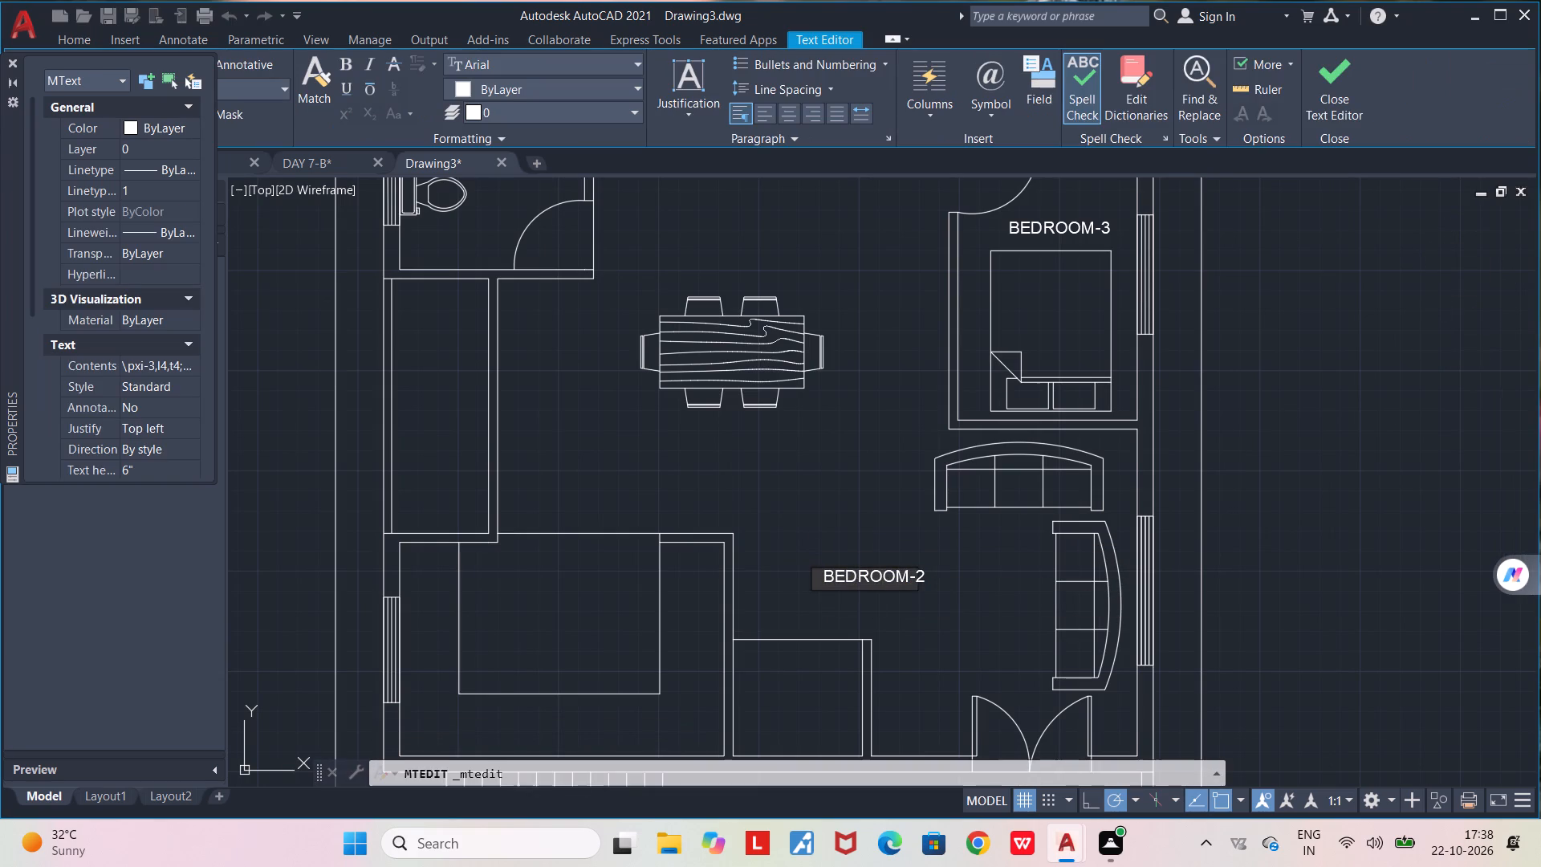
pyautogui.moveTo(925, 575); pyautogui.dragTo(892, 572)
pyautogui.doubleClick(906, 572)
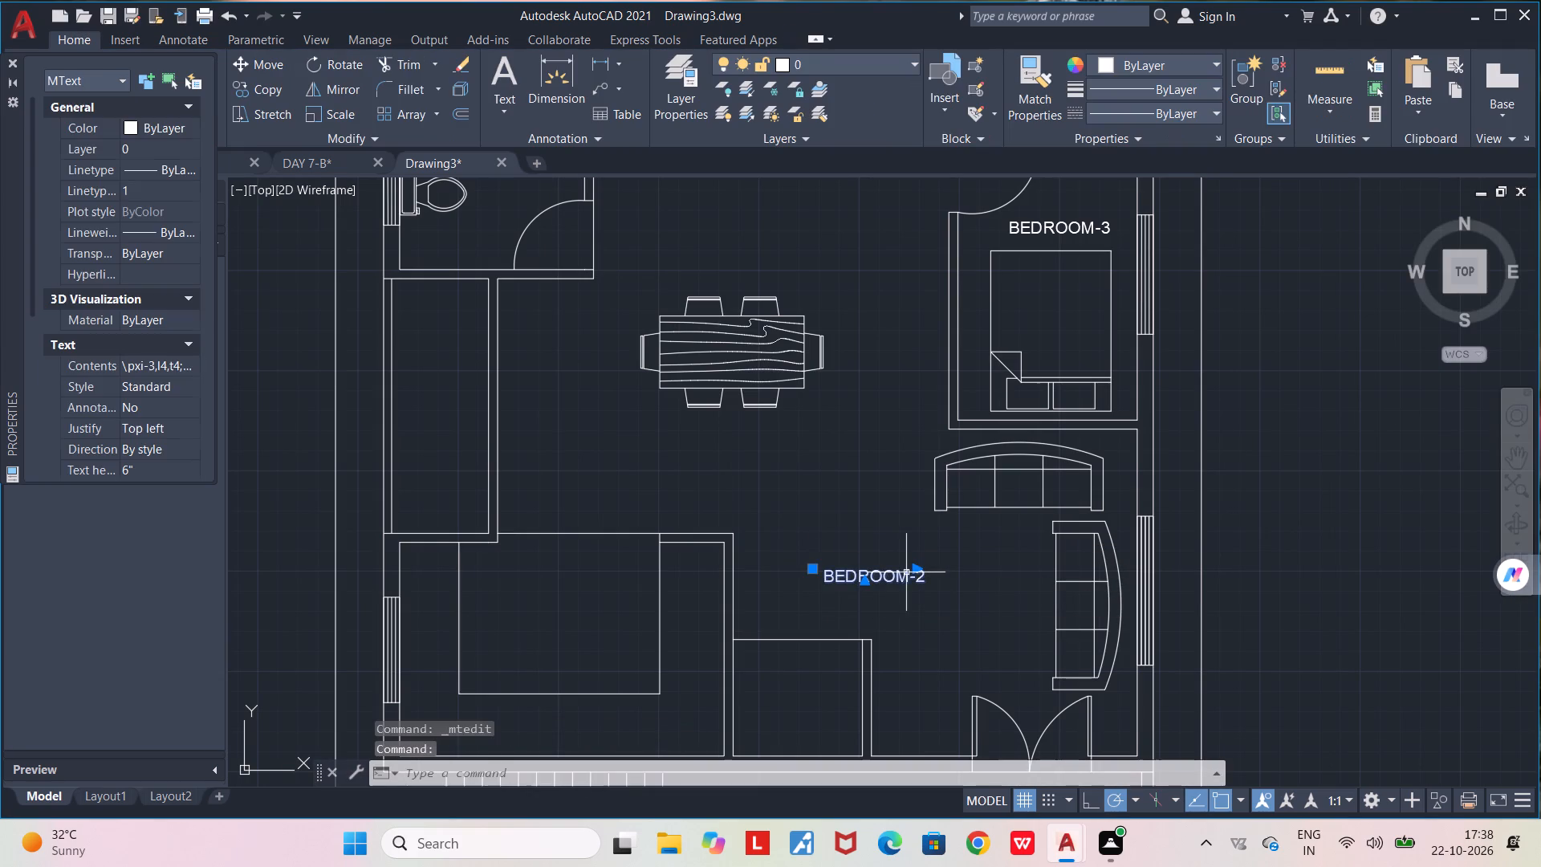
pyautogui.moveTo(925, 573); pyautogui.dragTo(910, 571)
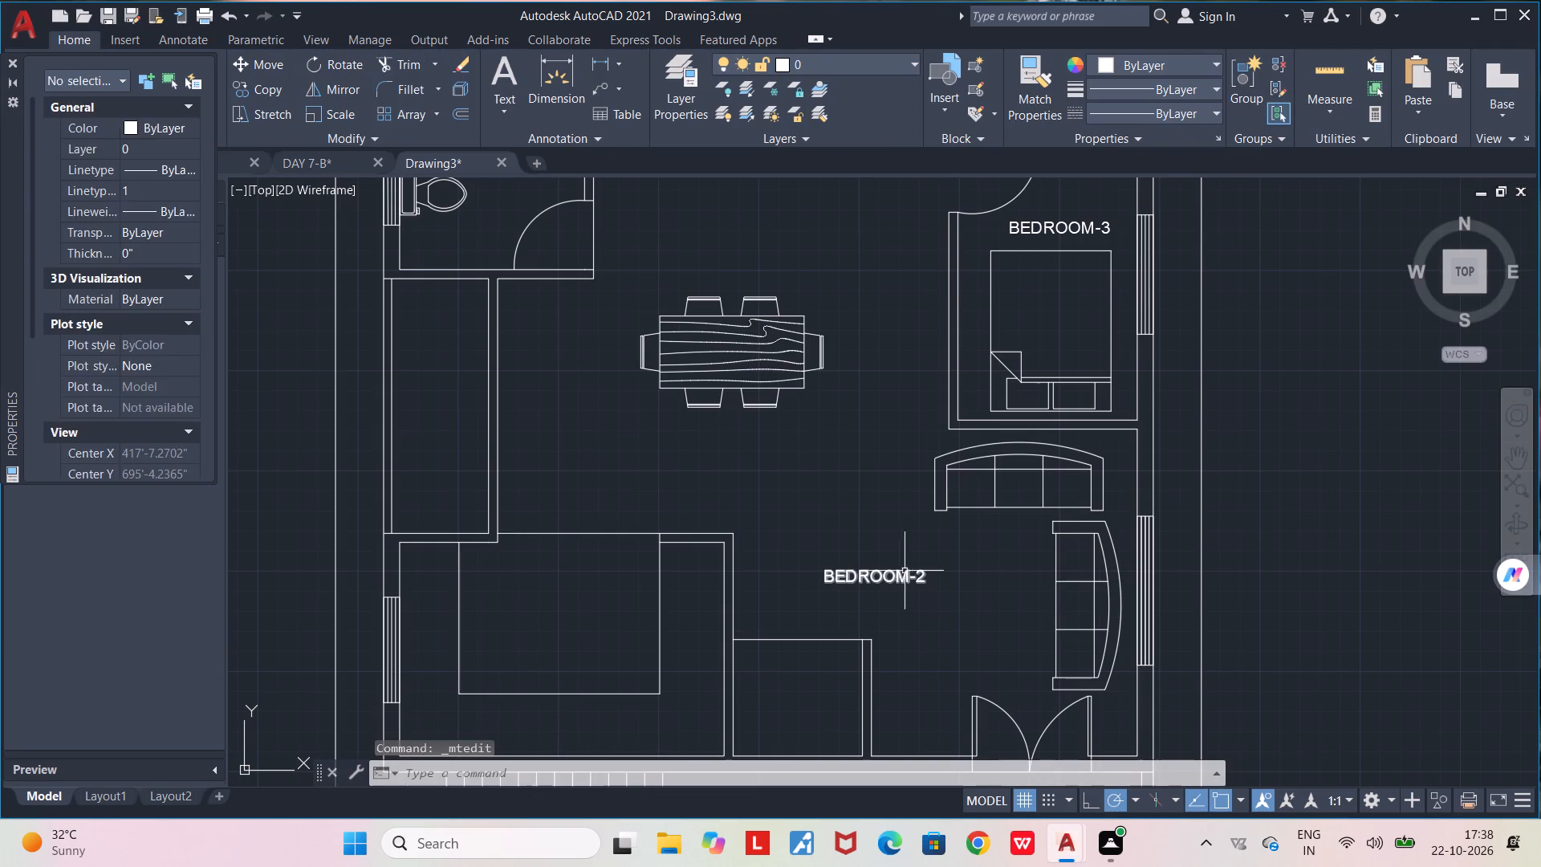
pyautogui.click(901, 571)
pyautogui.moveTo(921, 568); pyautogui.dragTo(976, 577)
pyautogui.click(973, 576)
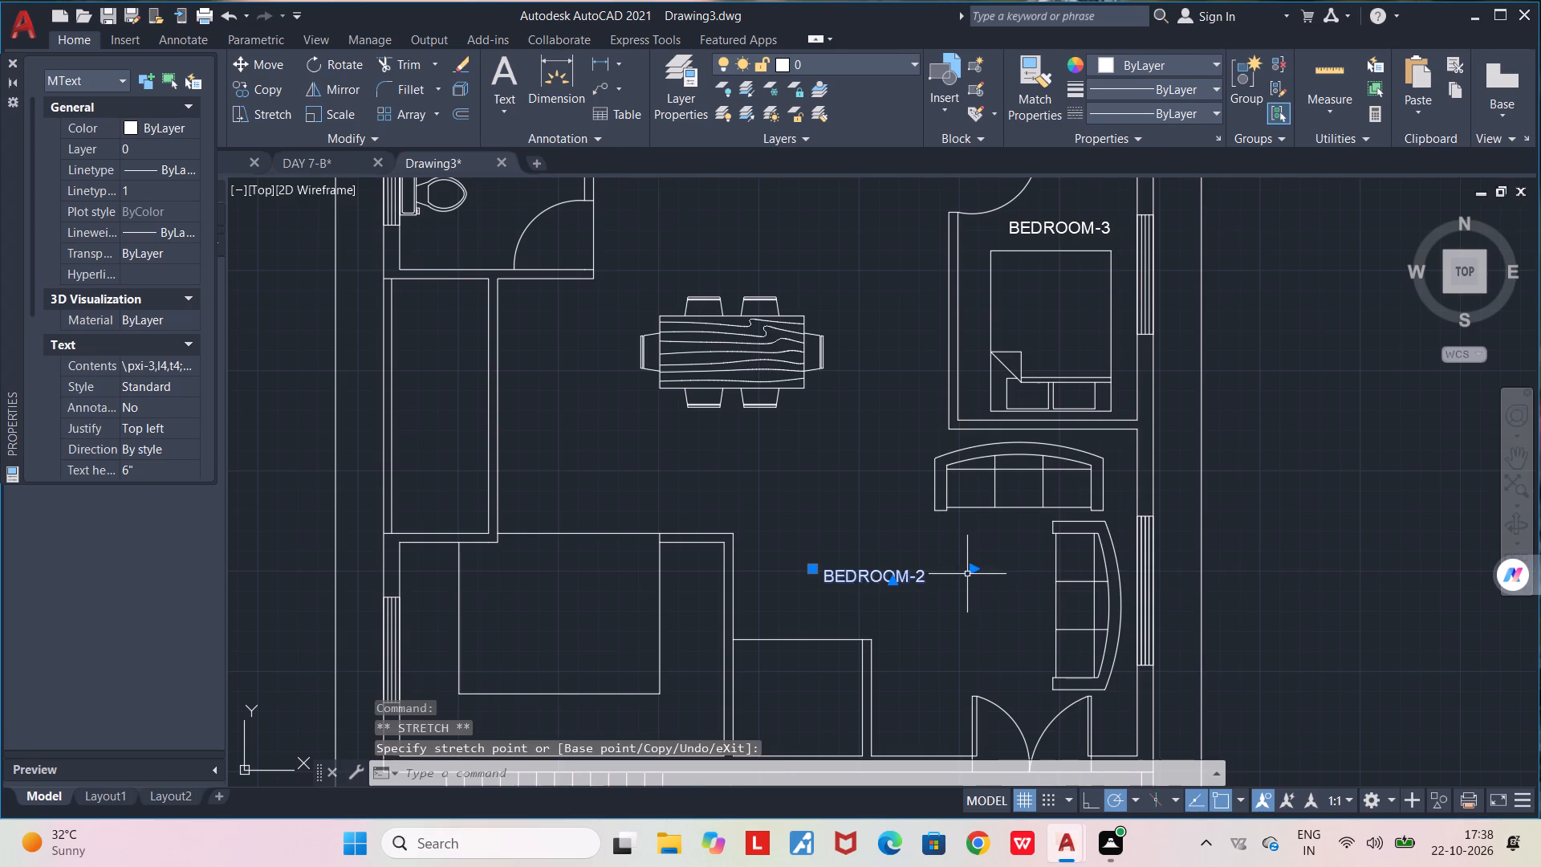
# Change the copied label beside the sofas to read "LIVING HALL".
pyautogui.doubleClick(934, 576)
pyautogui.doubleClick(921, 575)
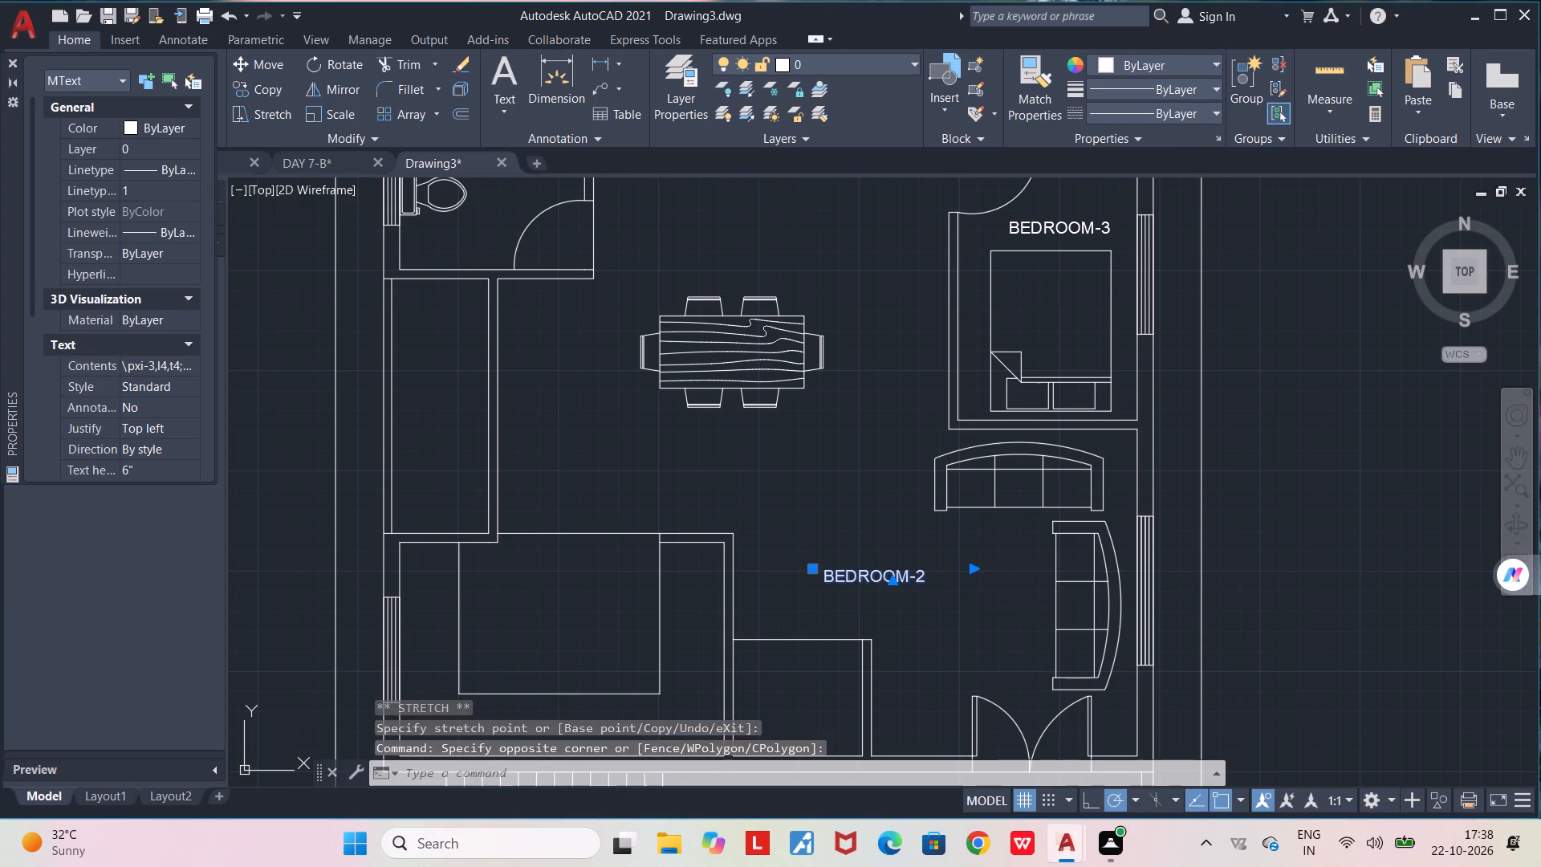
pyautogui.moveTo(929, 579); pyautogui.dragTo(807, 572)
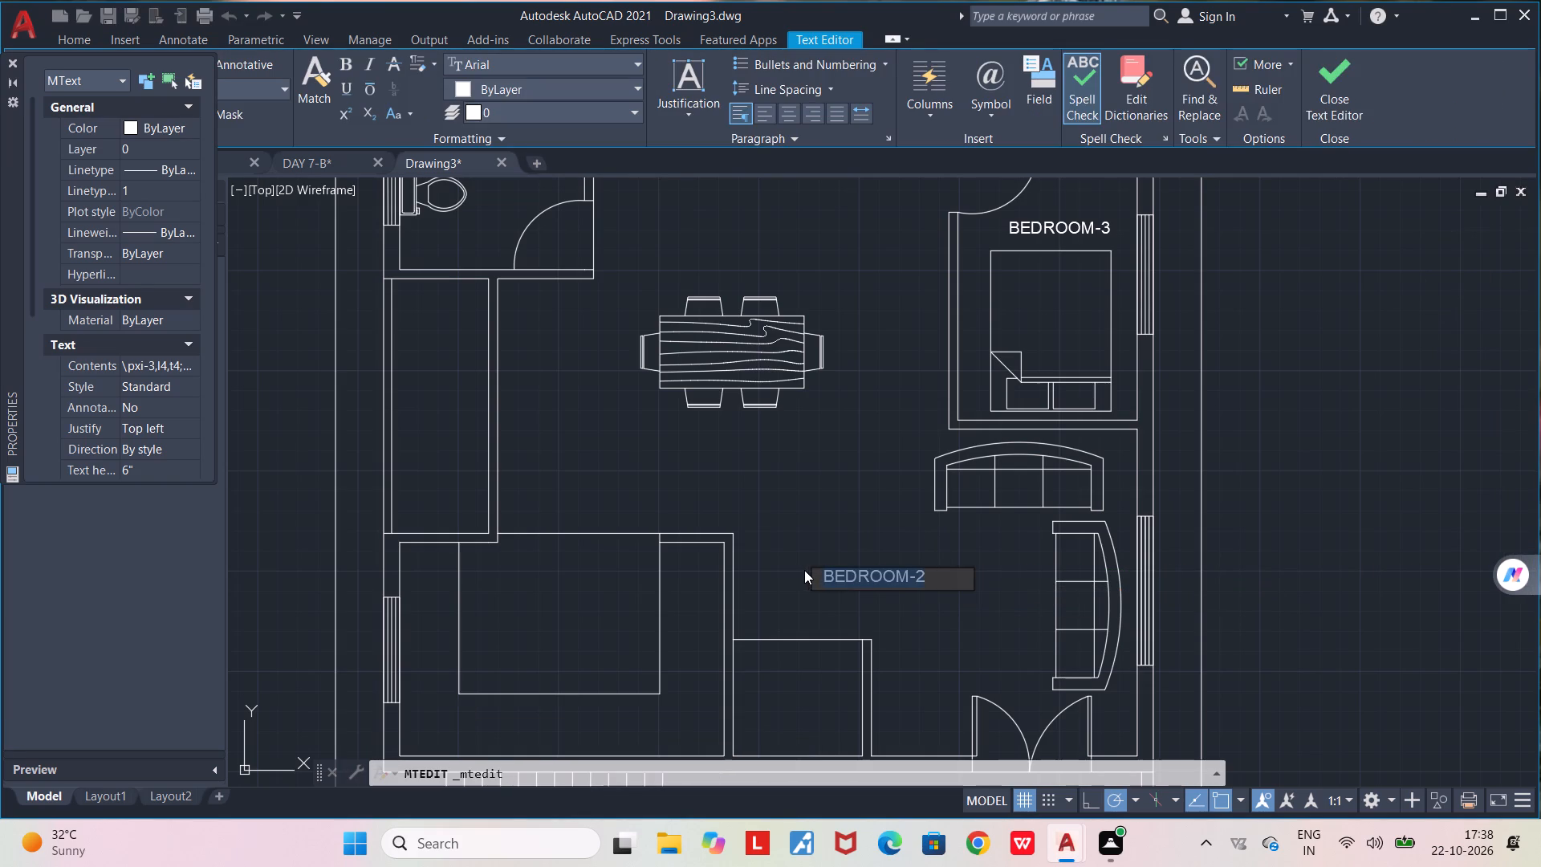
pyautogui.write('LIVING HALL')
pyautogui.press('space')
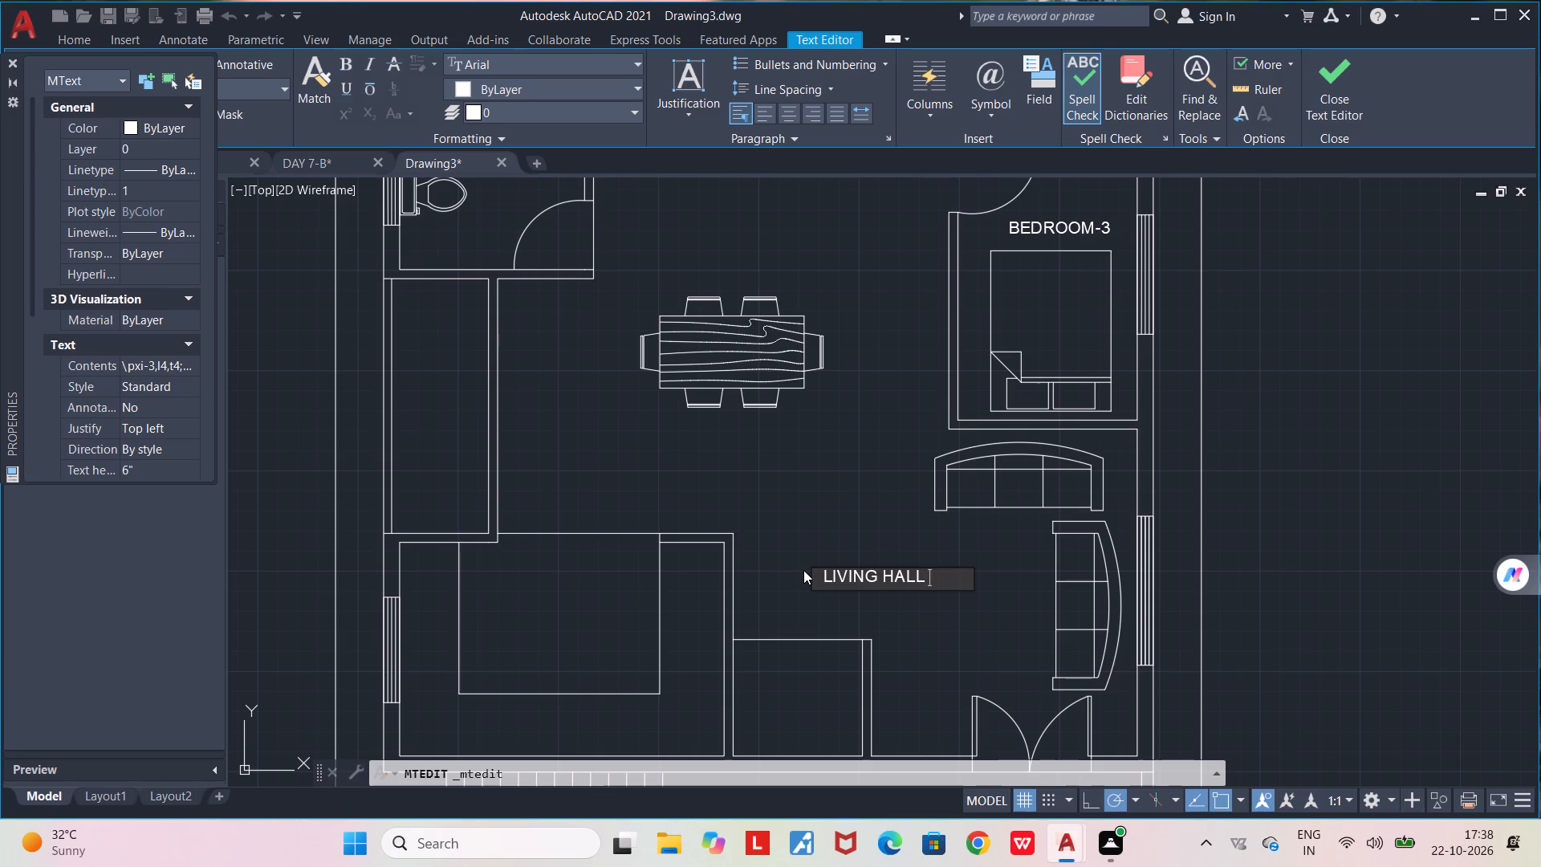
pyautogui.click(864, 442)
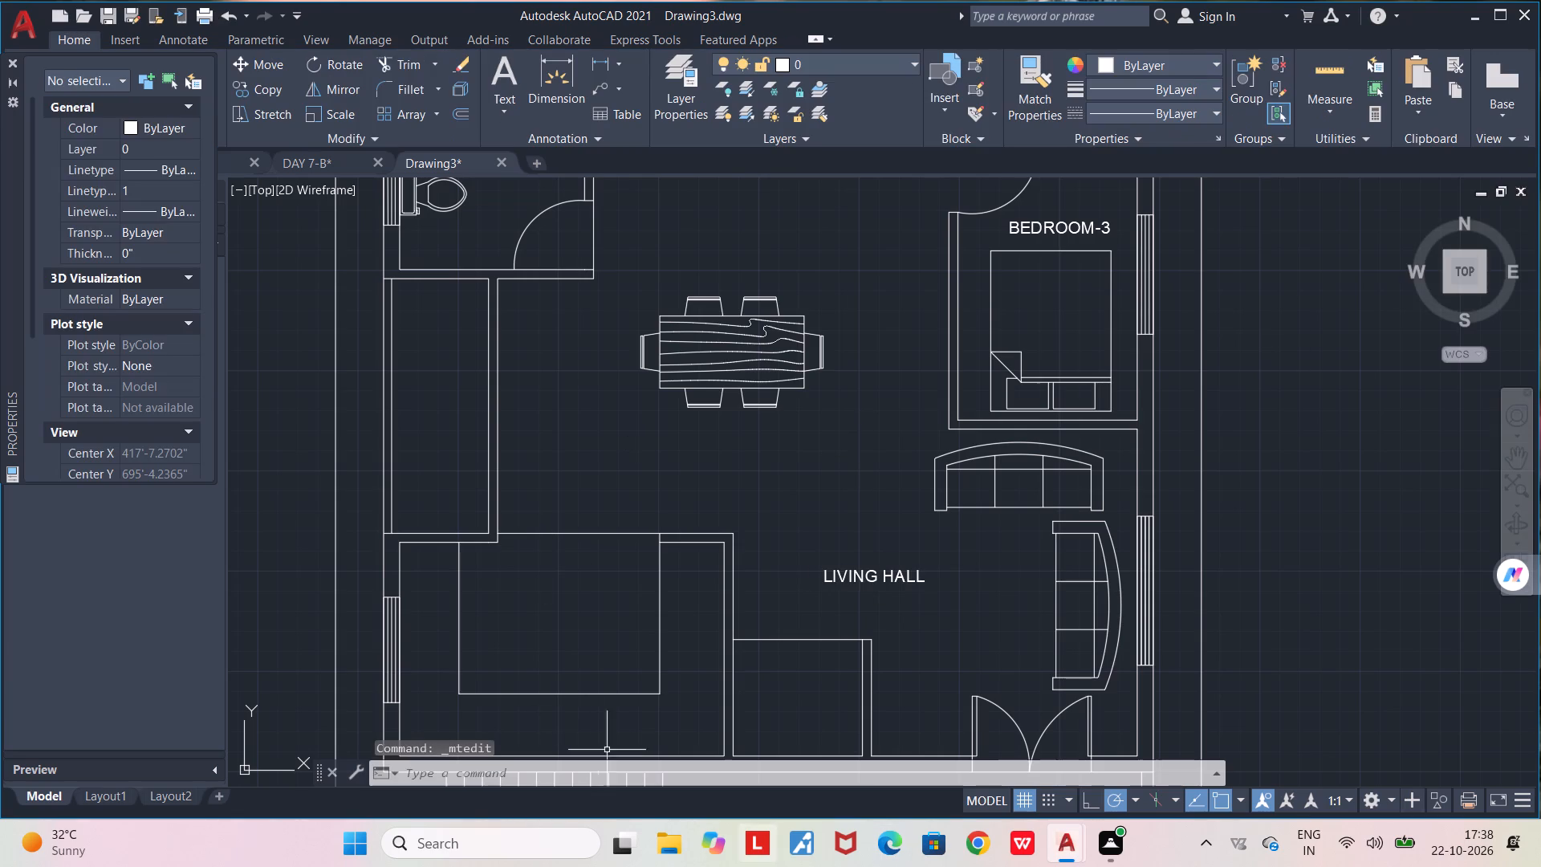
# Place a copy of the BEDROOM-2 label in the room with the L-shaped counter beside the living hall and change it to "KITCHEN".
pyautogui.hotkey('ctrl', 'v')
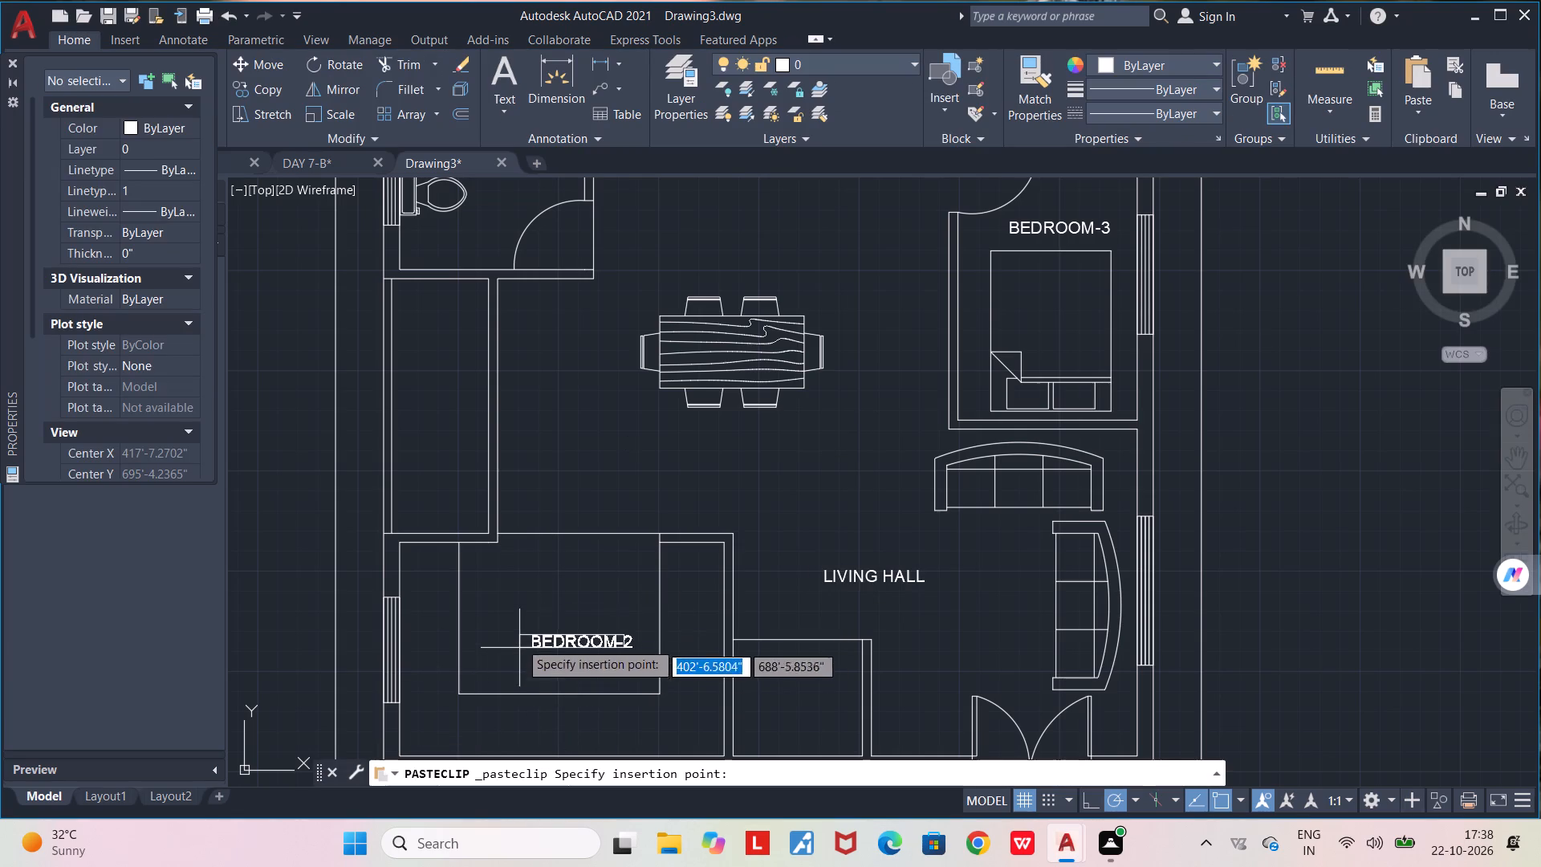
pyautogui.click(506, 617)
pyautogui.doubleClick(616, 613)
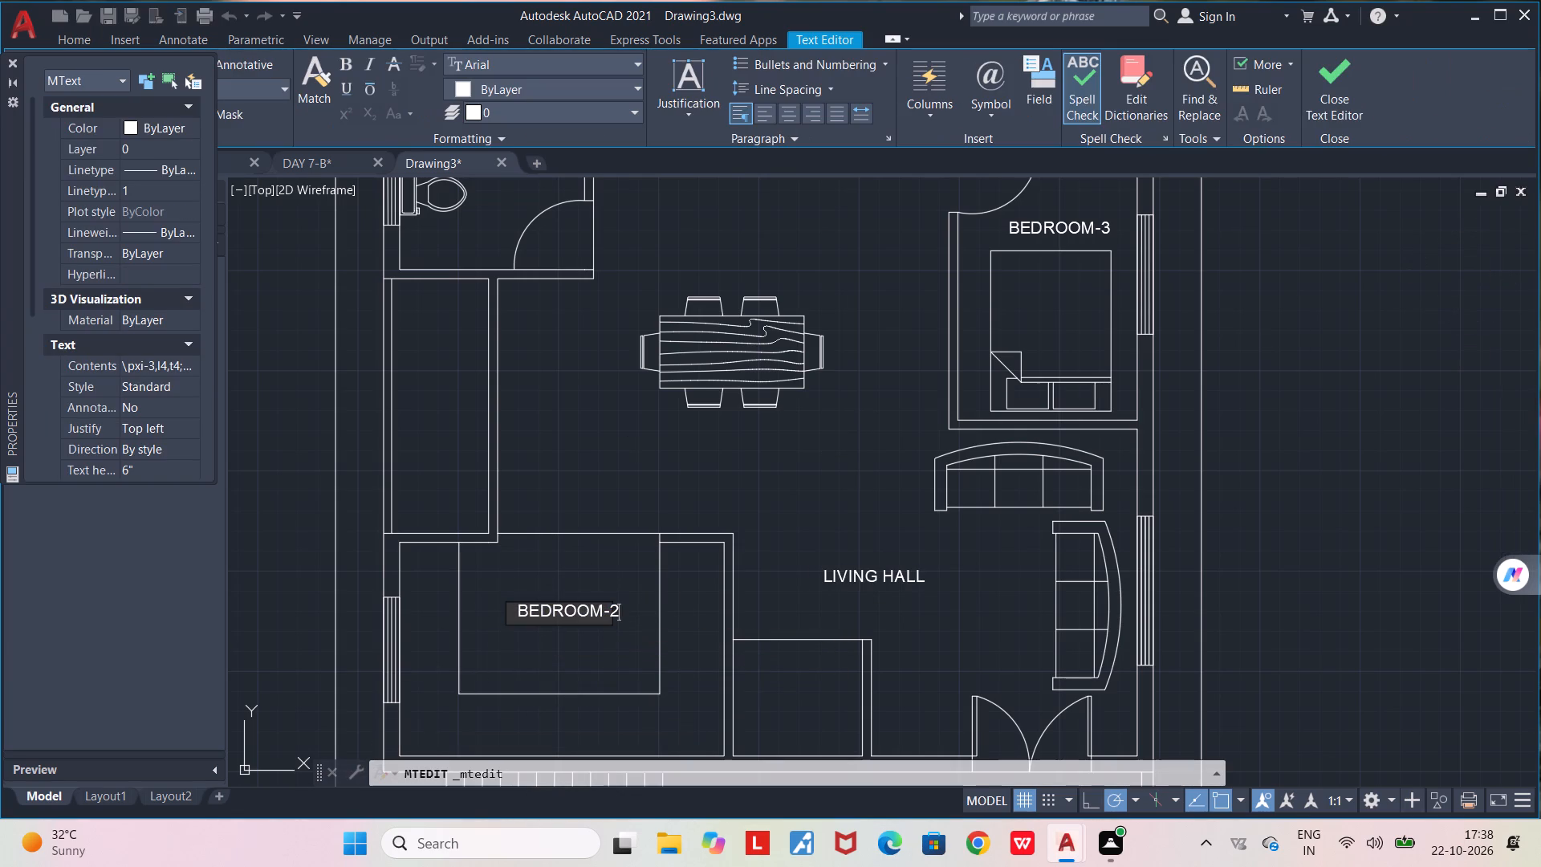
pyautogui.press('BackSpace')
pyautogui.press('BackSpace')
pyautogui.press('BackSpace')
pyautogui.press('BackSpace')
pyautogui.press('BackSpace')
pyautogui.press('BackSpace')
pyautogui.press('BackSpace')
pyautogui.press('BackSpace')
pyautogui.press('BackSpace')
pyautogui.press('BackSpace')
pyautogui.press('BackSpace')
pyautogui.press('BackSpace')
pyautogui.press('BackSpace')
pyautogui.press('BackSpace')
pyautogui.press('BackSpace')
pyautogui.press('BackSpace')
pyautogui.press('BackSpace')
pyautogui.press('BackSpace')
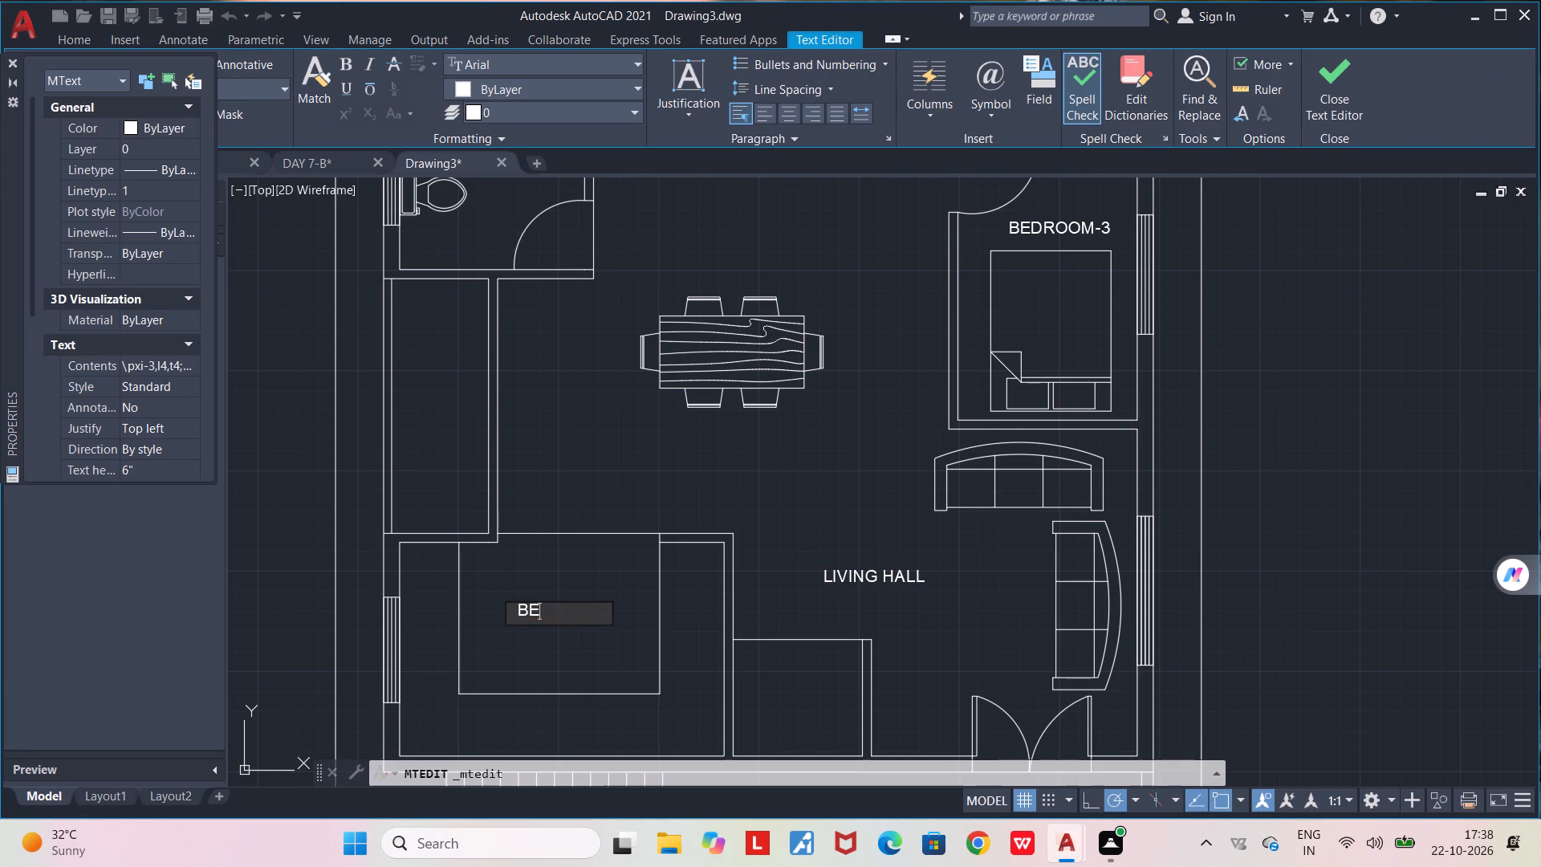
pyautogui.write('KITCHEN')
pyautogui.click(612, 445)
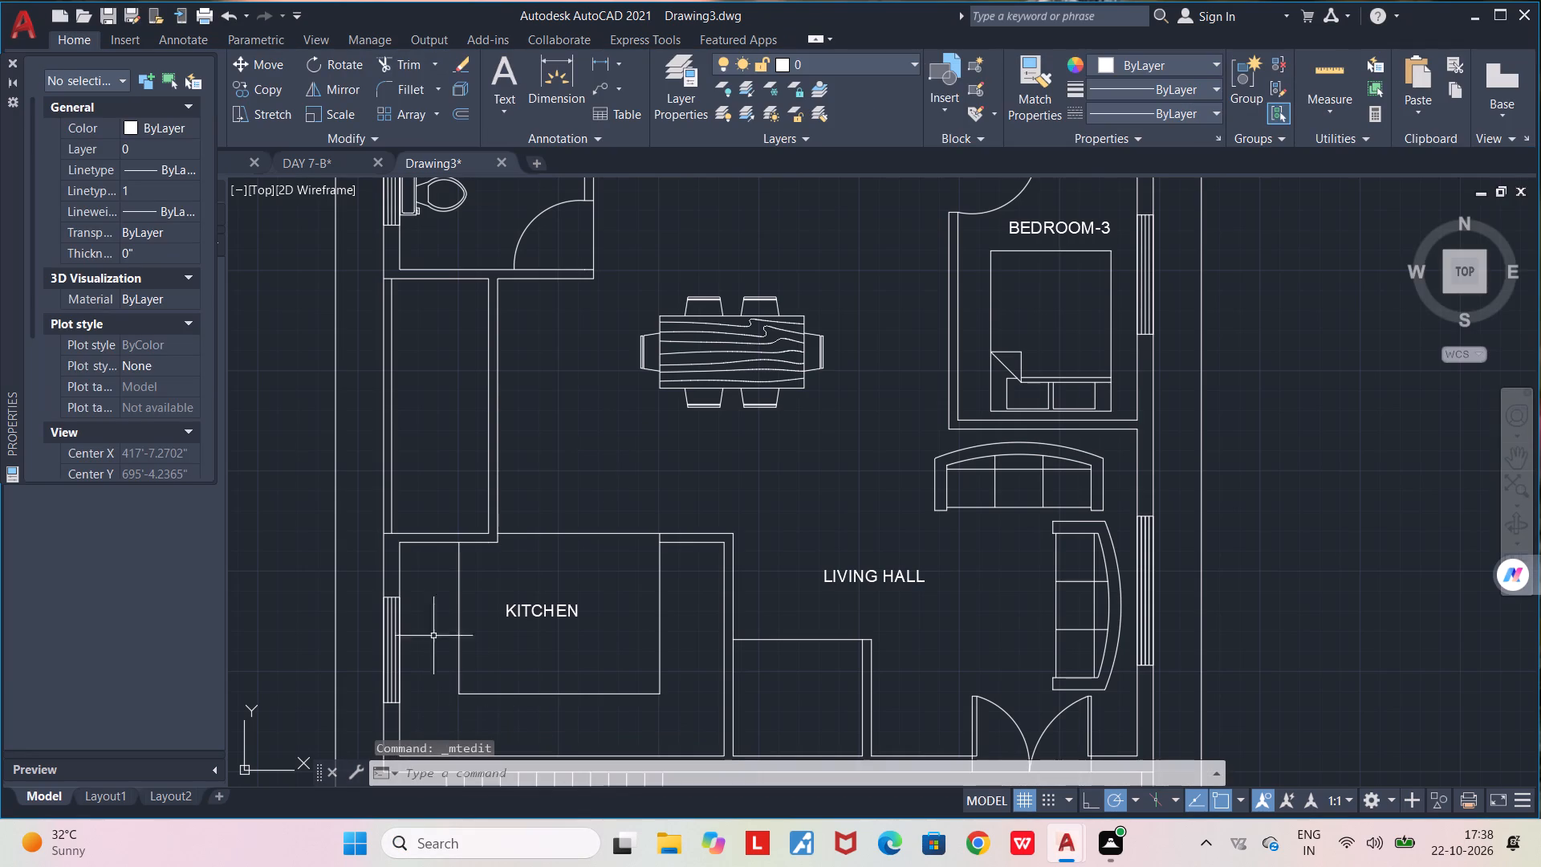
# Place a copy of the BEDROOM-2 label in the narrow room above the kitchen and change it to "BALCONY".
pyautogui.moveTo(439, 491); pyautogui.dragTo(537, 653, button='middle')
pyautogui.scroll(1, 537, 653)
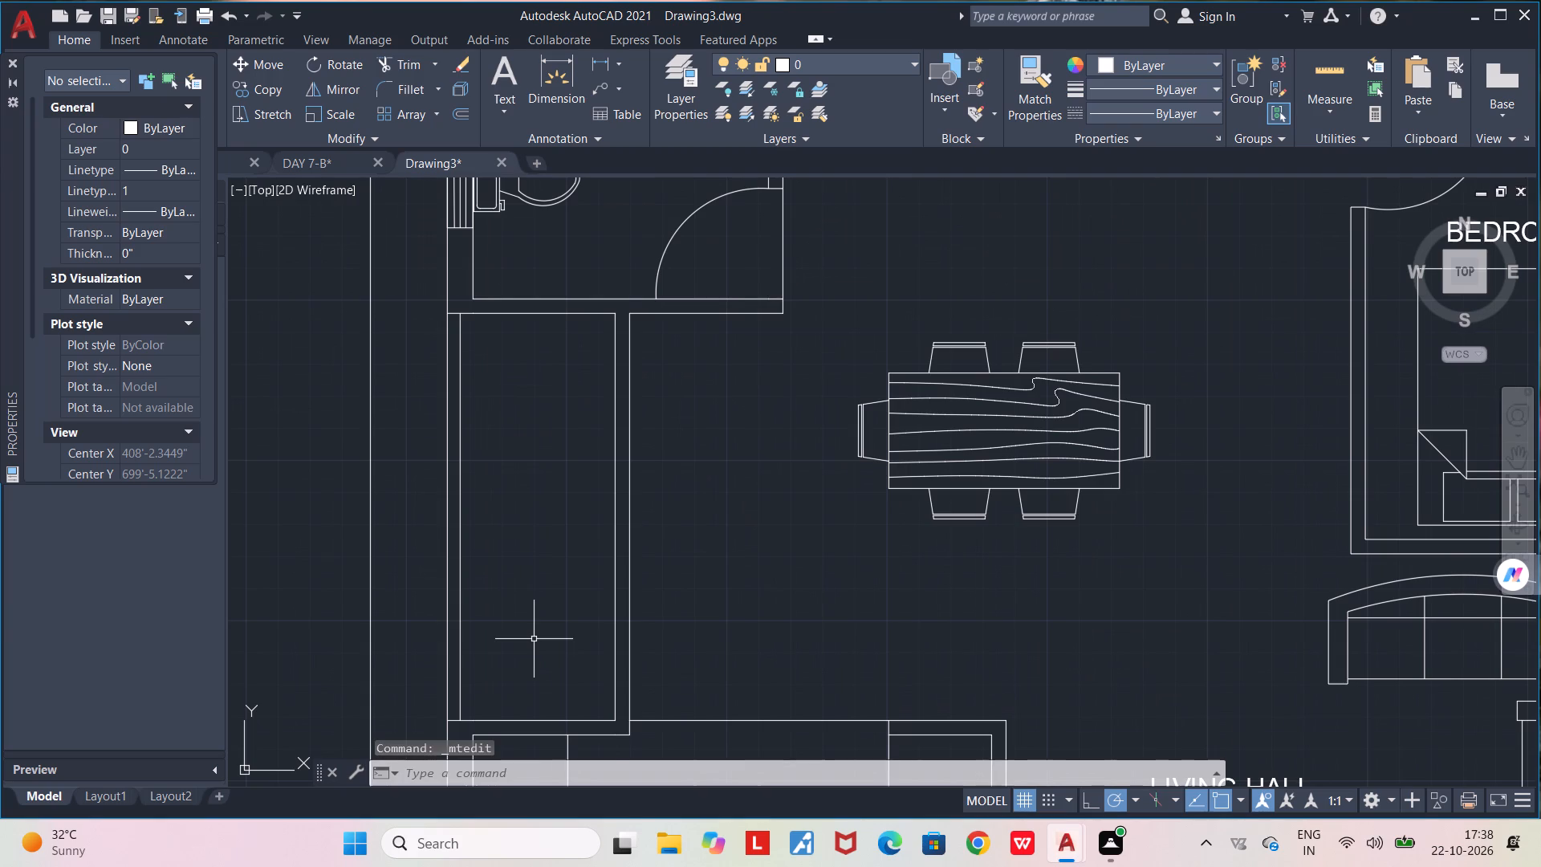
pyautogui.hotkey('ctrl', 'v')
pyautogui.click(496, 564)
pyautogui.doubleClick(596, 556)
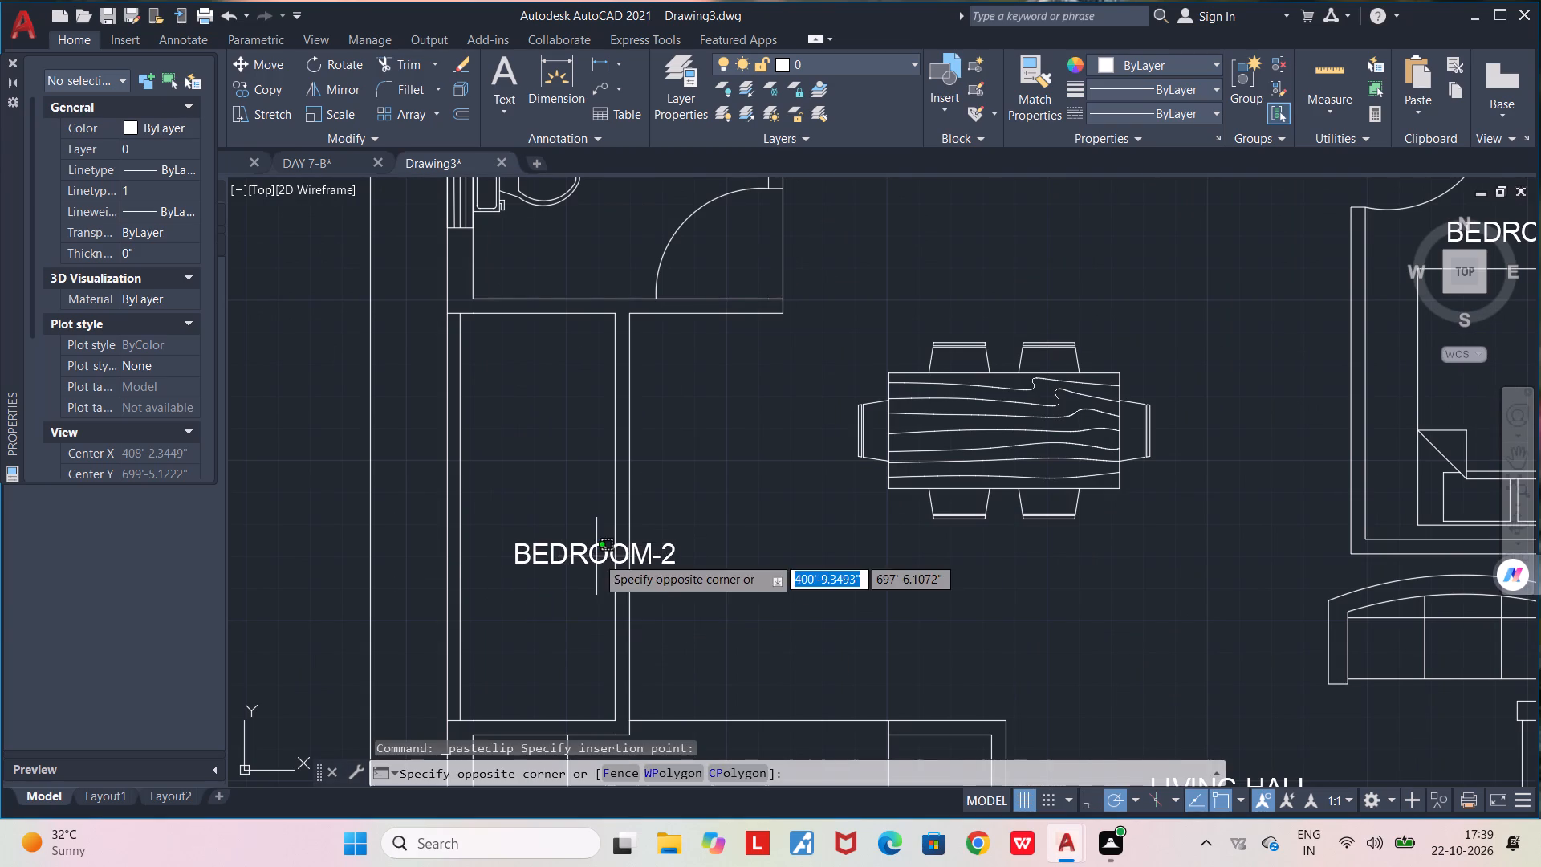
pyautogui.doubleClick(667, 567)
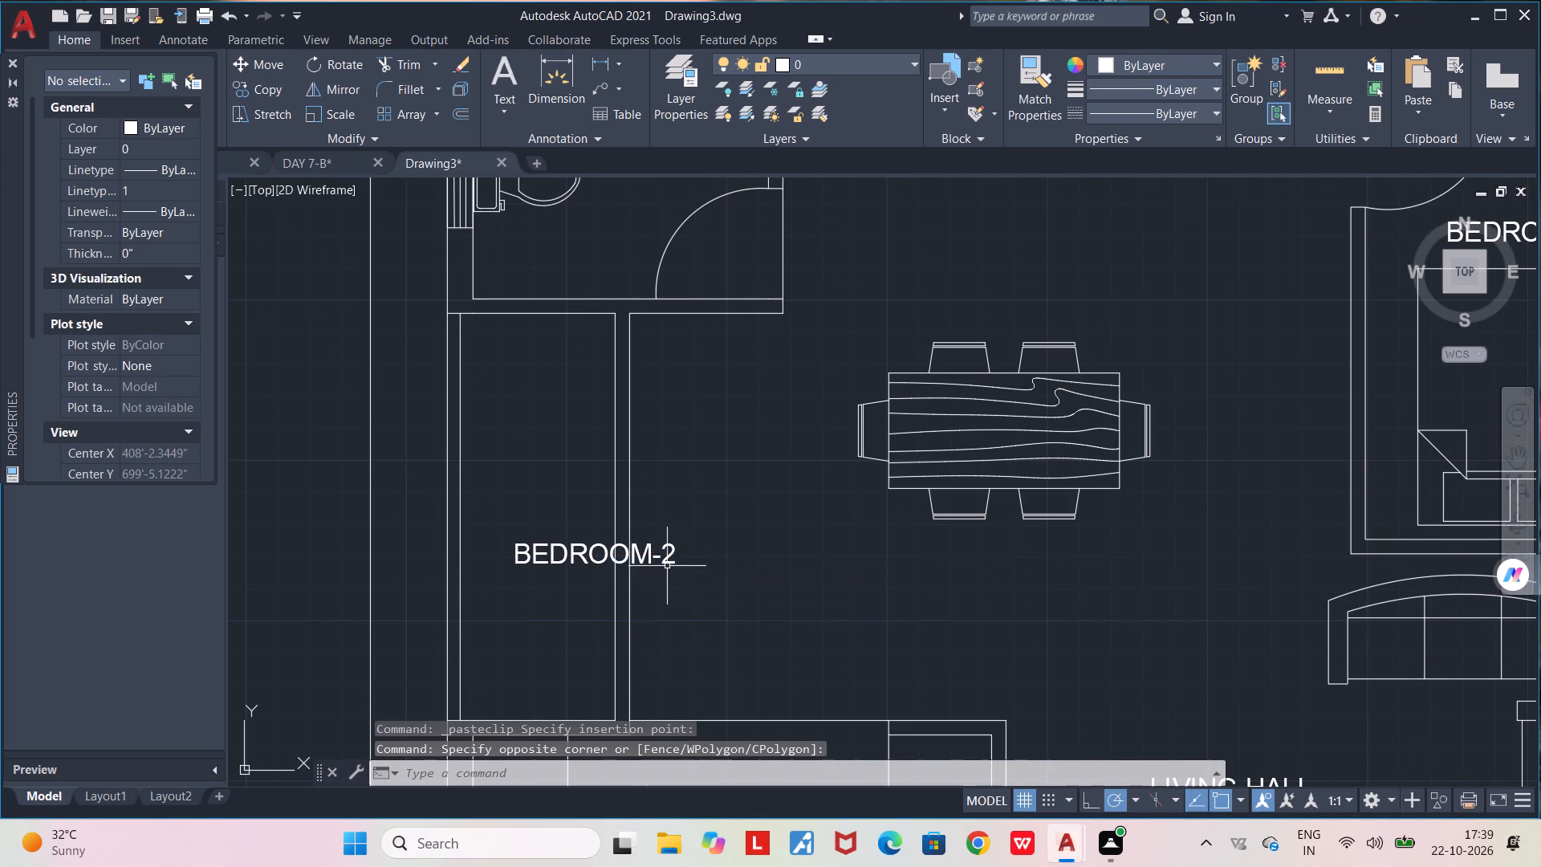
pyautogui.doubleClick(670, 560)
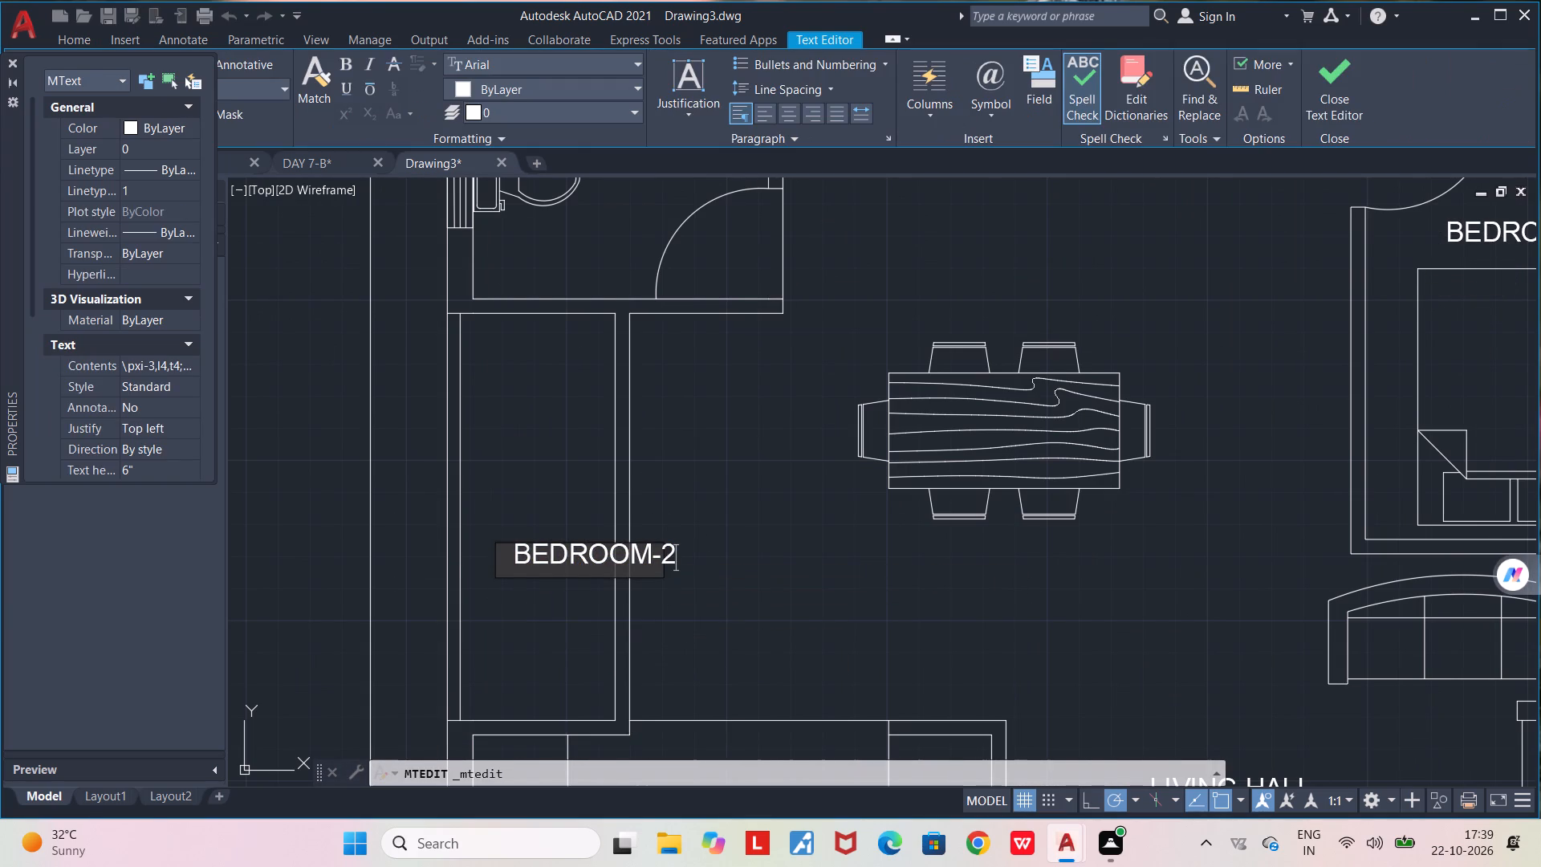
pyautogui.press('BackSpace')
pyautogui.press('BackSpace')
pyautogui.press('BackSpace')
pyautogui.press('BackSpace')
pyautogui.press('BackSpace')
pyautogui.press('BackSpace')
pyautogui.press('BackSpace')
pyautogui.press('BackSpace')
pyautogui.press('BackSpace')
pyautogui.press('BackSpace')
pyautogui.press('BackSpace')
pyautogui.press('BackSpace')
pyautogui.press('BackSpace')
pyautogui.press('BackSpace')
pyautogui.press('BackSpace')
pyautogui.press('BackSpace')
pyautogui.press('BackSpace')
pyautogui.press('BackSpace')
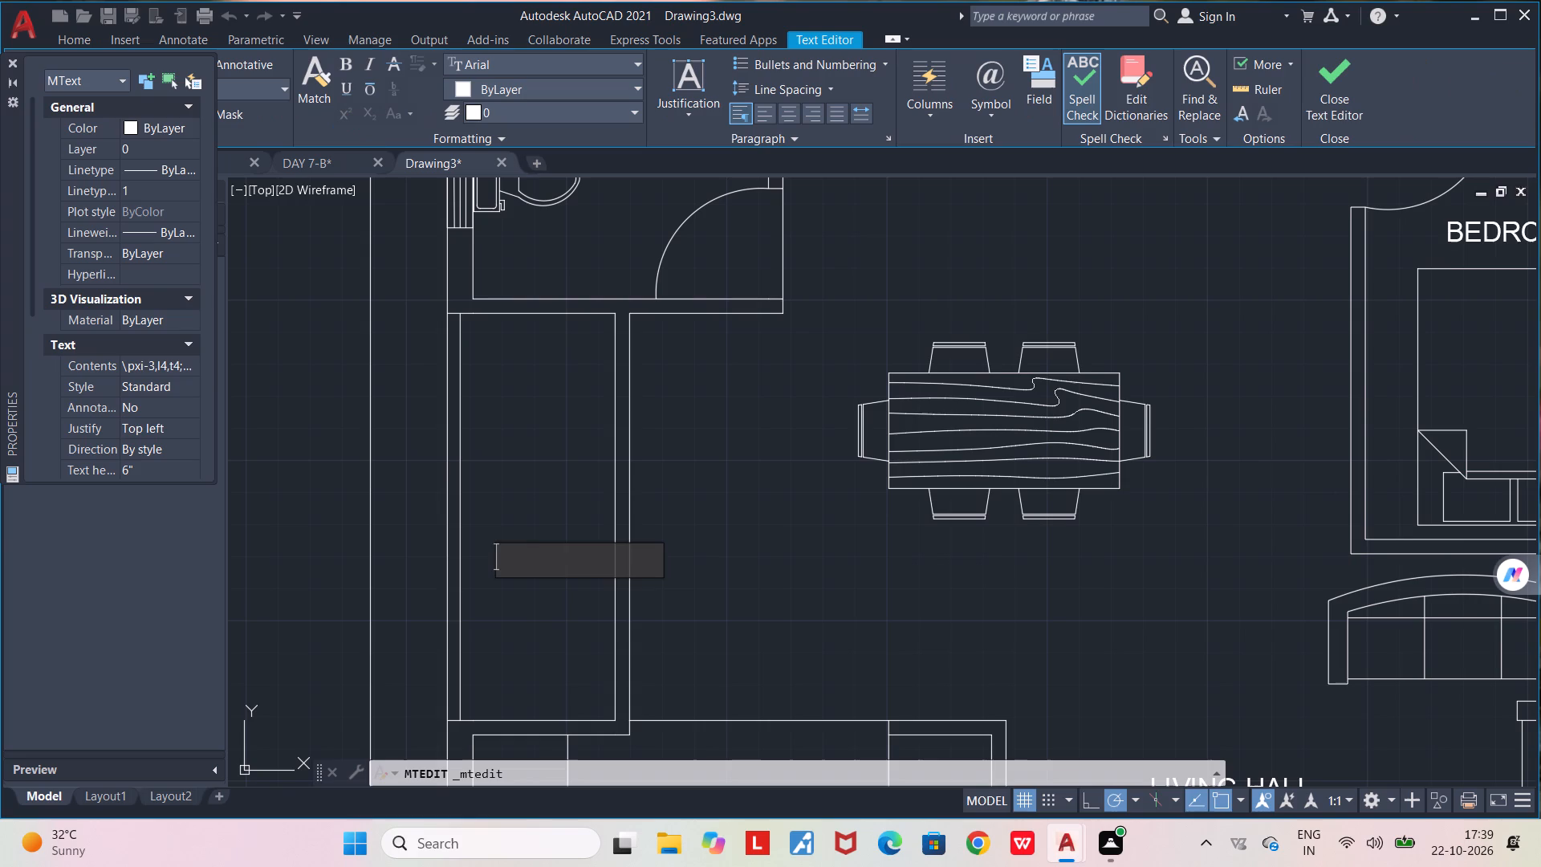
pyautogui.write('BALCONY')
pyautogui.click(794, 553)
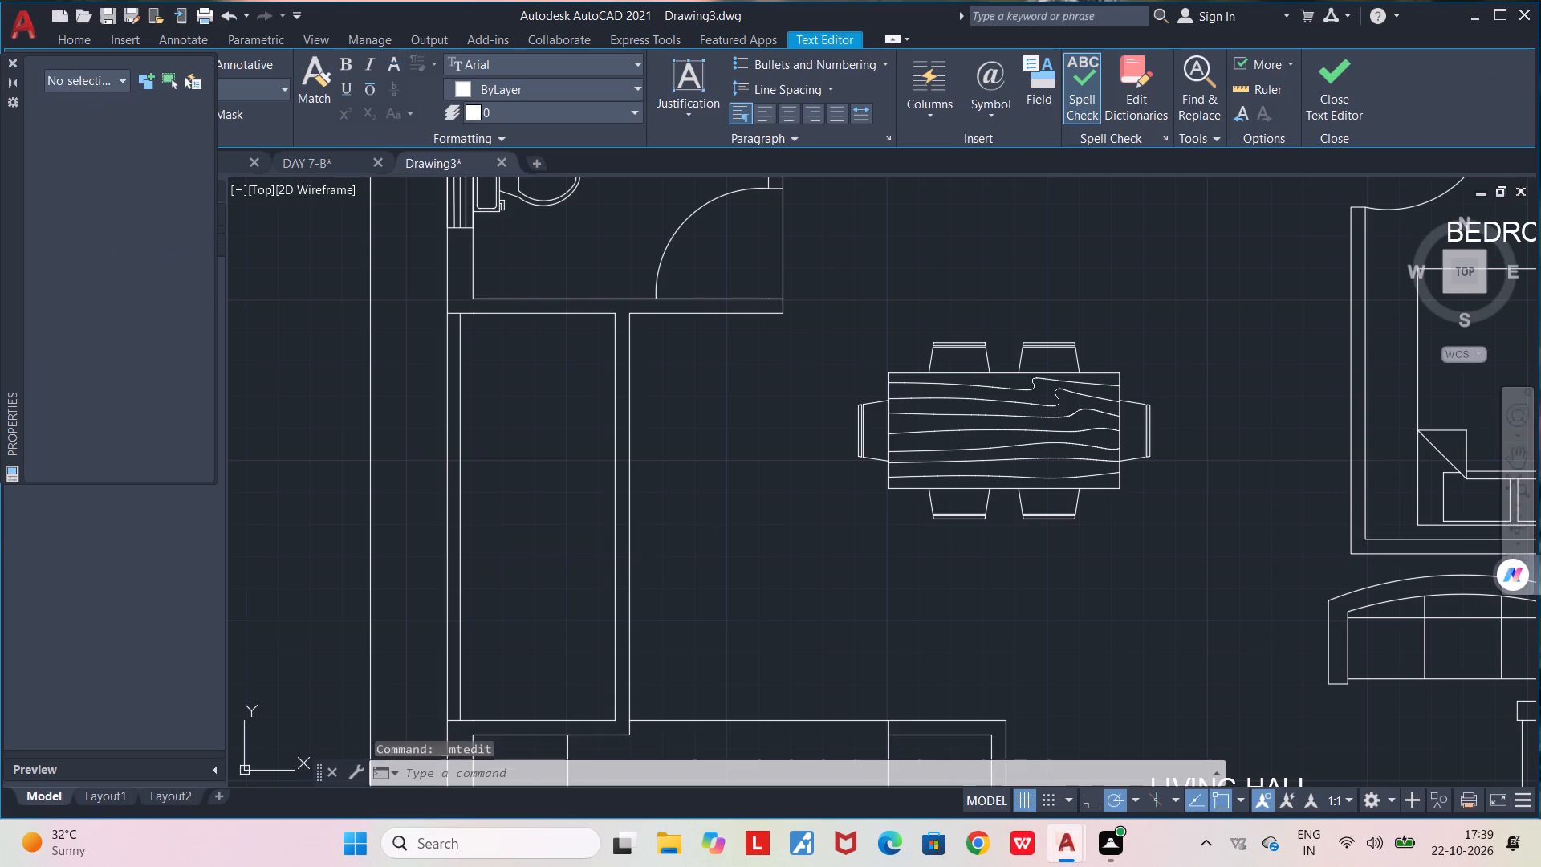
# Rotate the BALCONY label in the narrow room a quarter turn so it reads vertically upward.
pyautogui.click(575, 555)
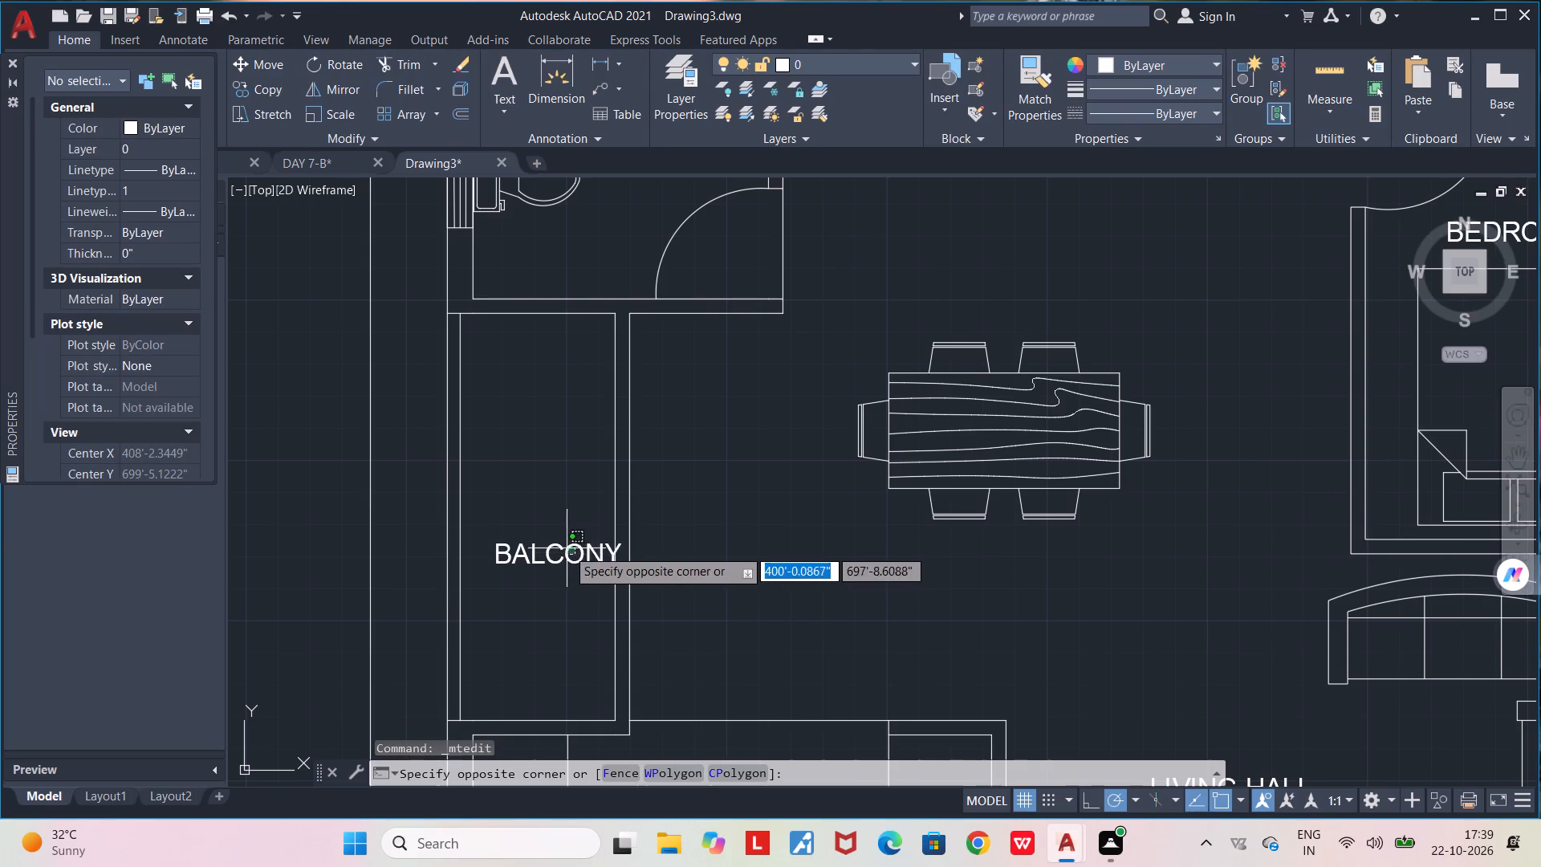
pyautogui.click(565, 547)
pyautogui.click(325, 54)
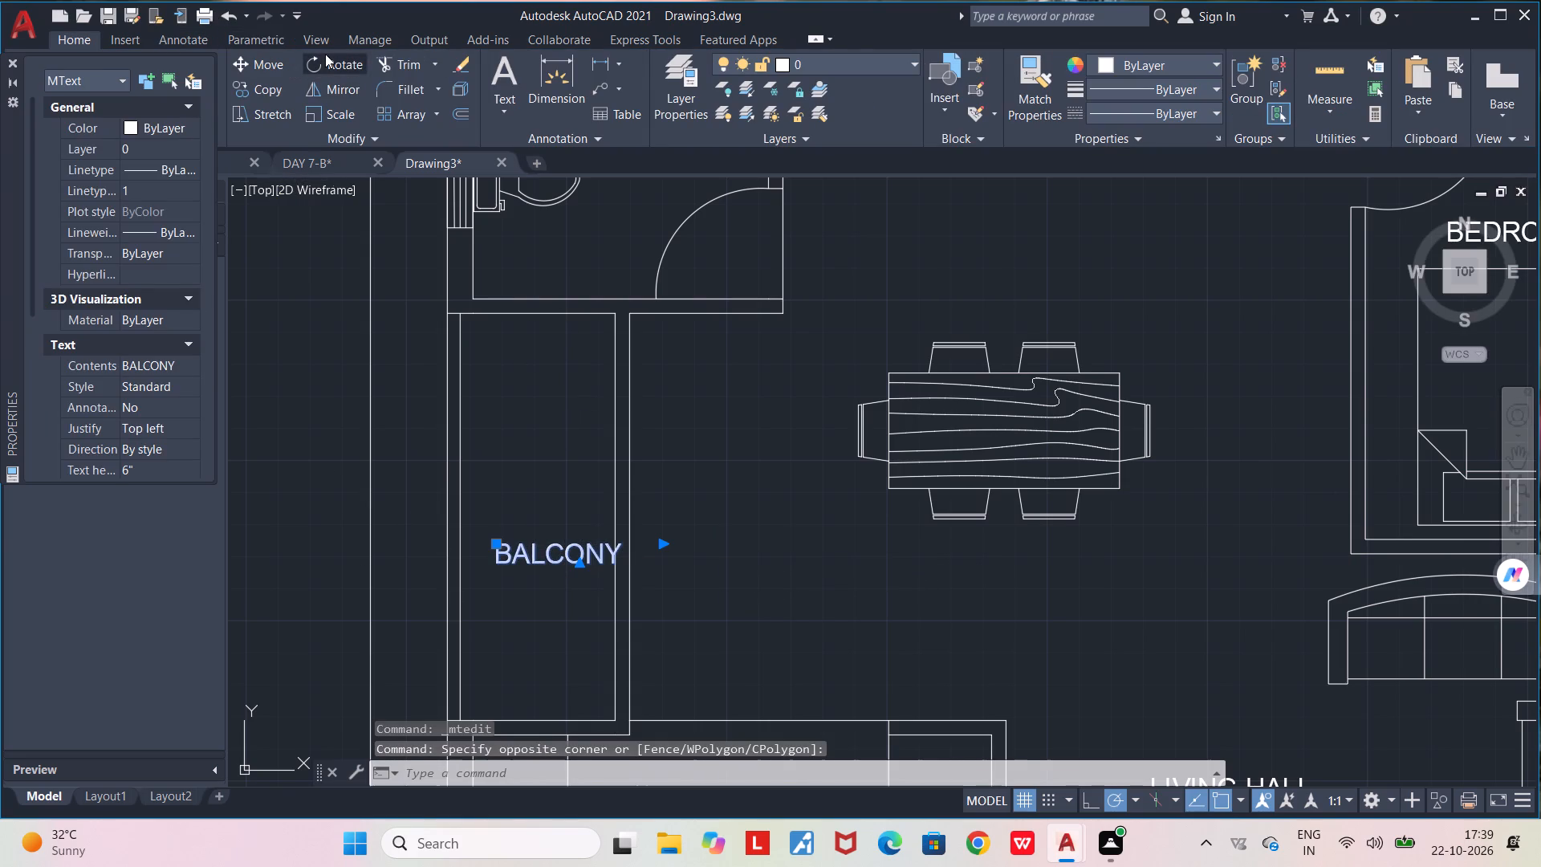
pyautogui.click(617, 550)
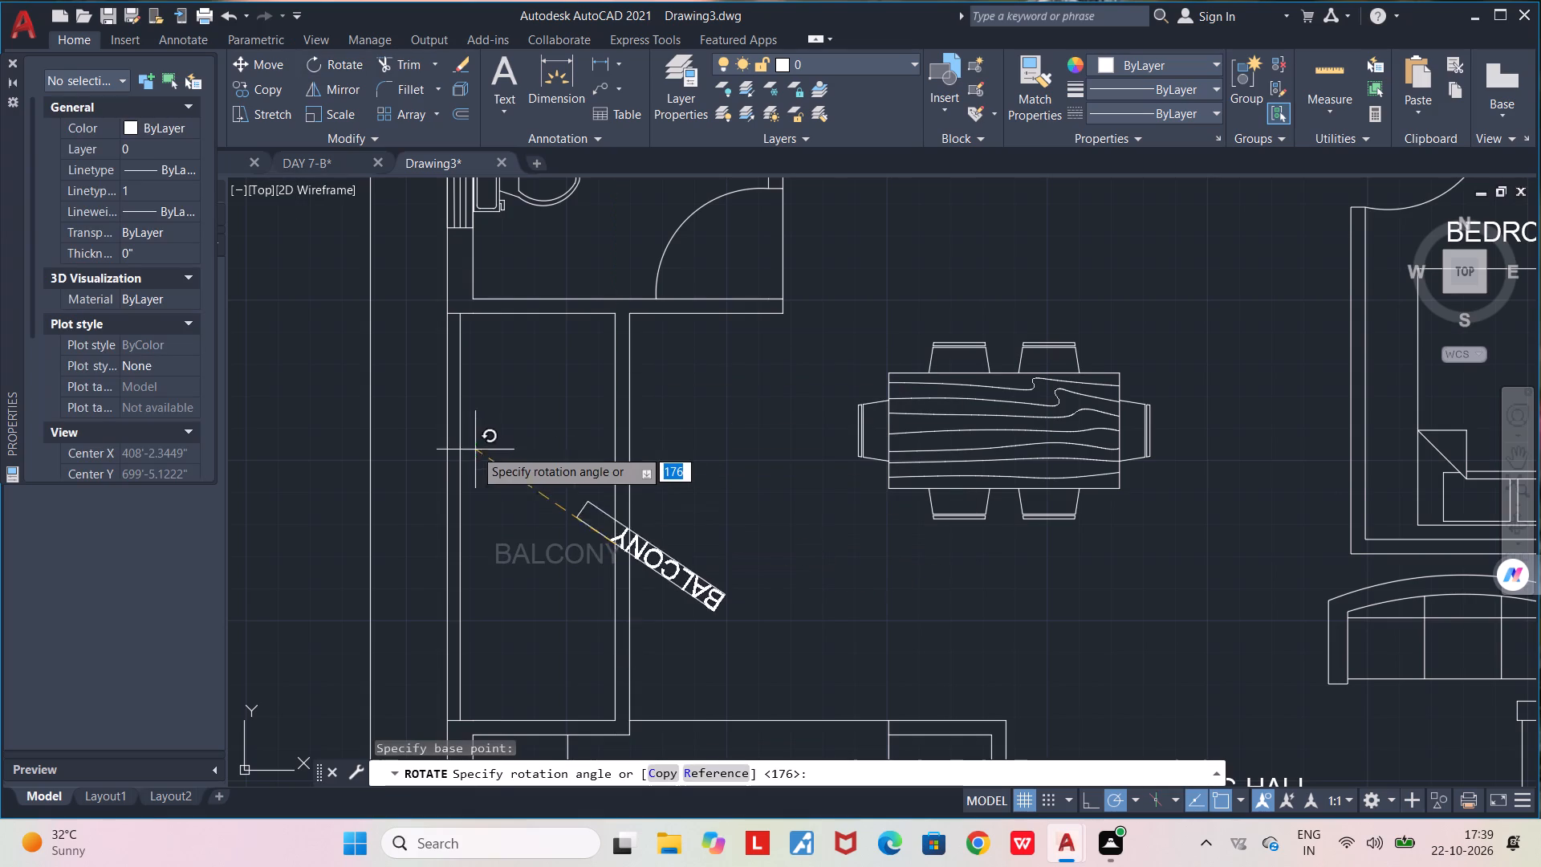
pyautogui.click(616, 430)
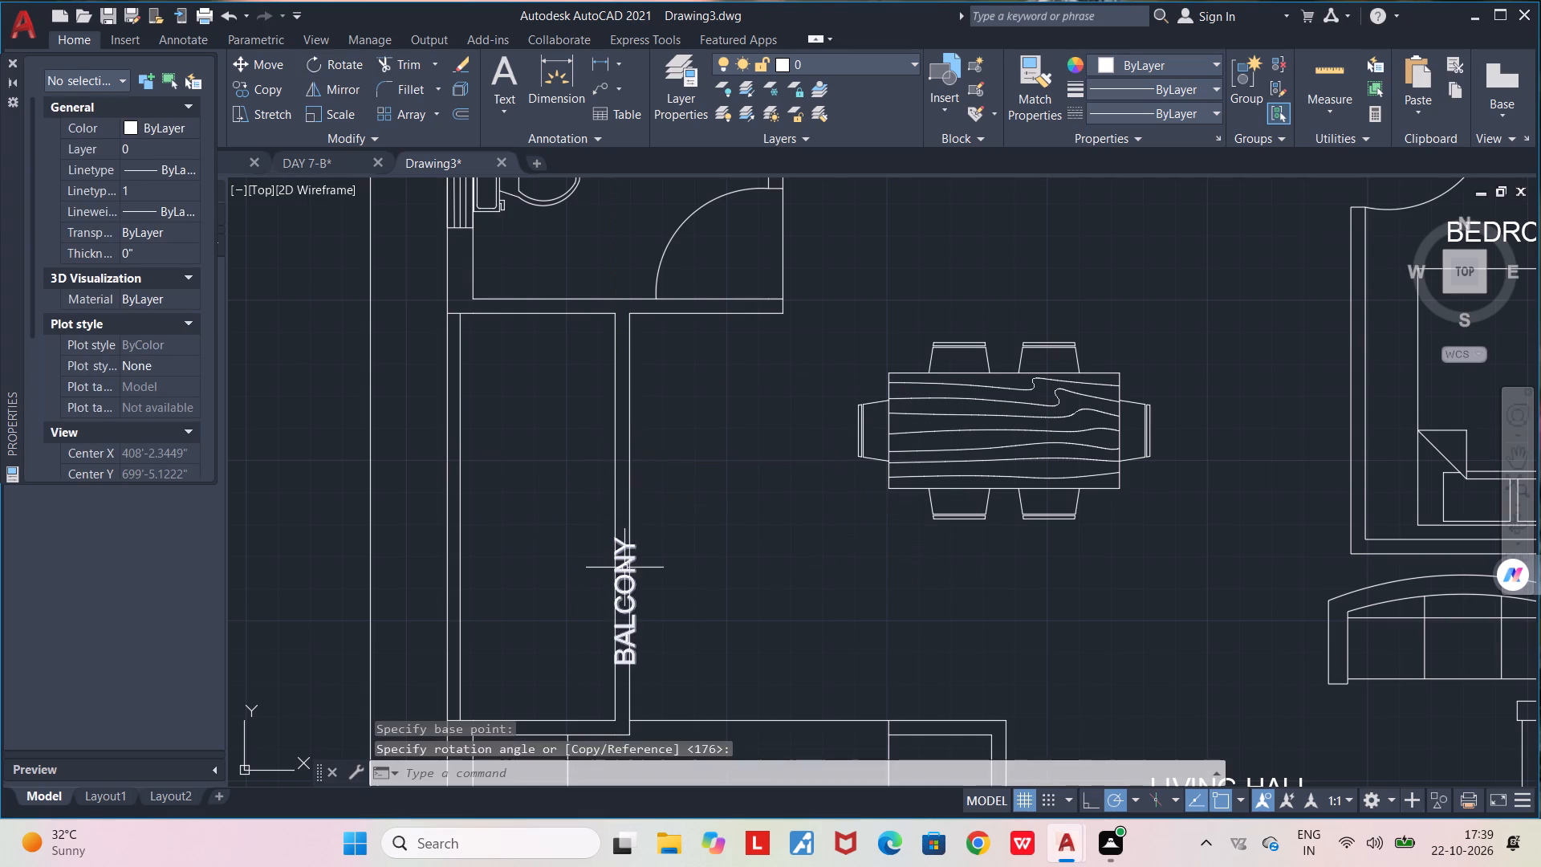
# Move the vertical BALCONY label off the wall into the middle of the narrow room.
pyautogui.click(624, 569)
pyautogui.moveTo(620, 583); pyautogui.dragTo(557, 531)
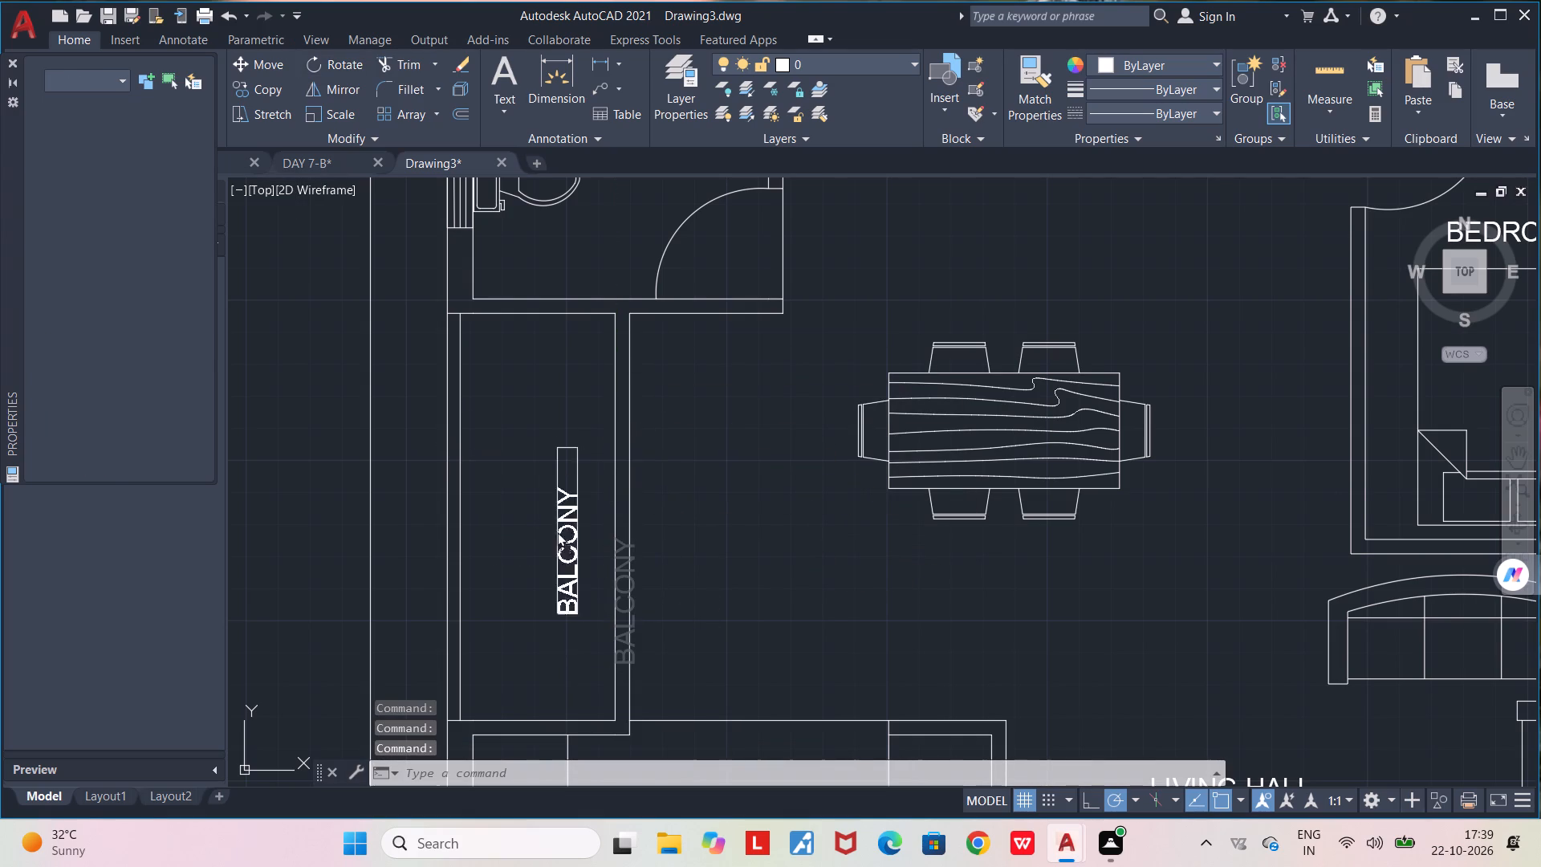
pyautogui.moveTo(557, 531); pyautogui.dragTo(538, 511)
pyautogui.click(560, 645)
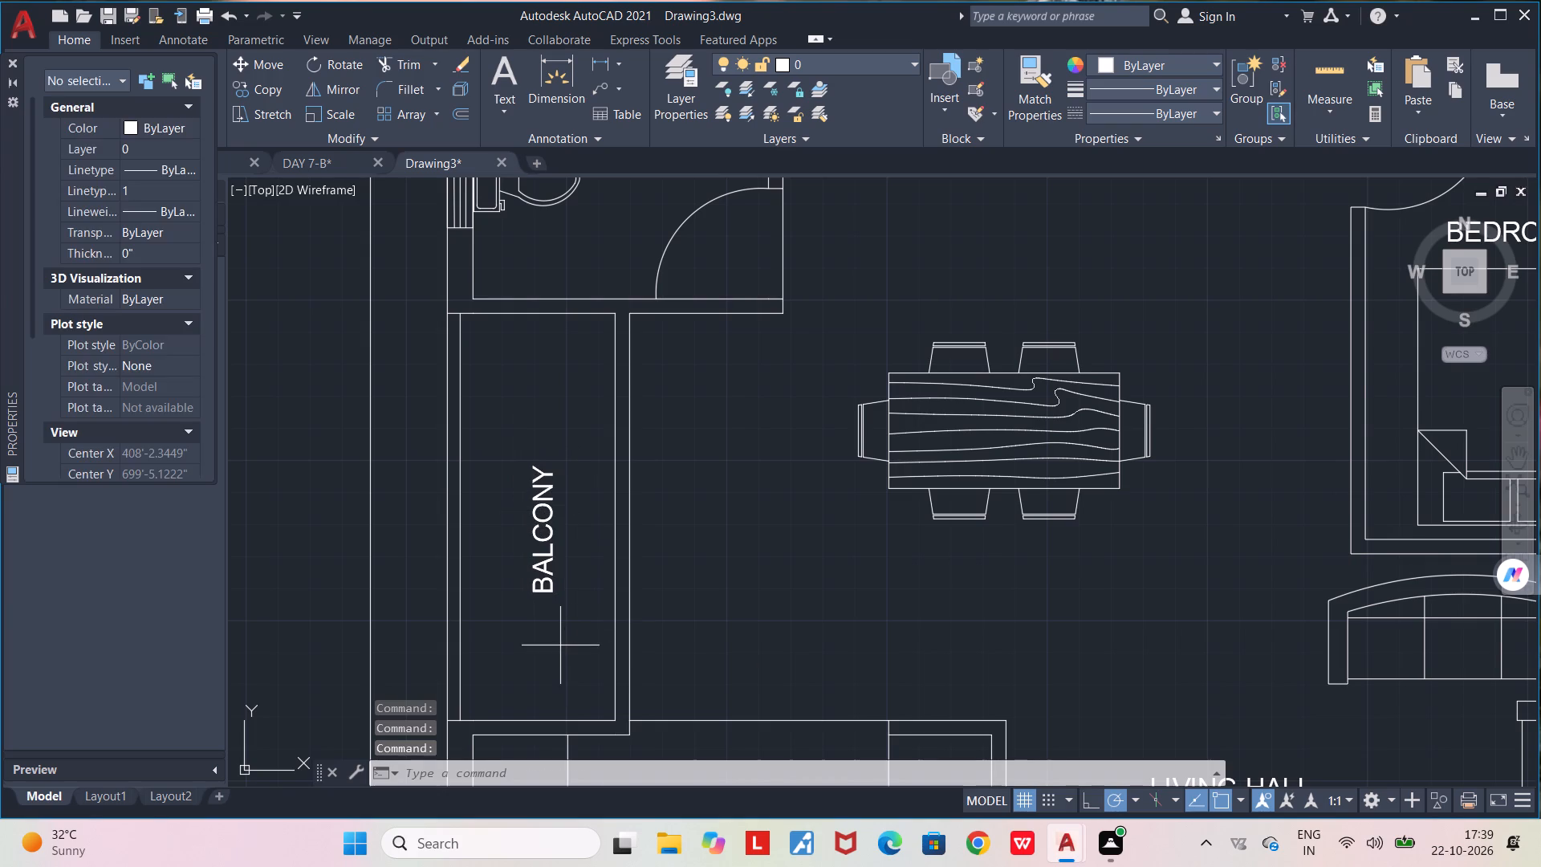
pyautogui.press('Escape')
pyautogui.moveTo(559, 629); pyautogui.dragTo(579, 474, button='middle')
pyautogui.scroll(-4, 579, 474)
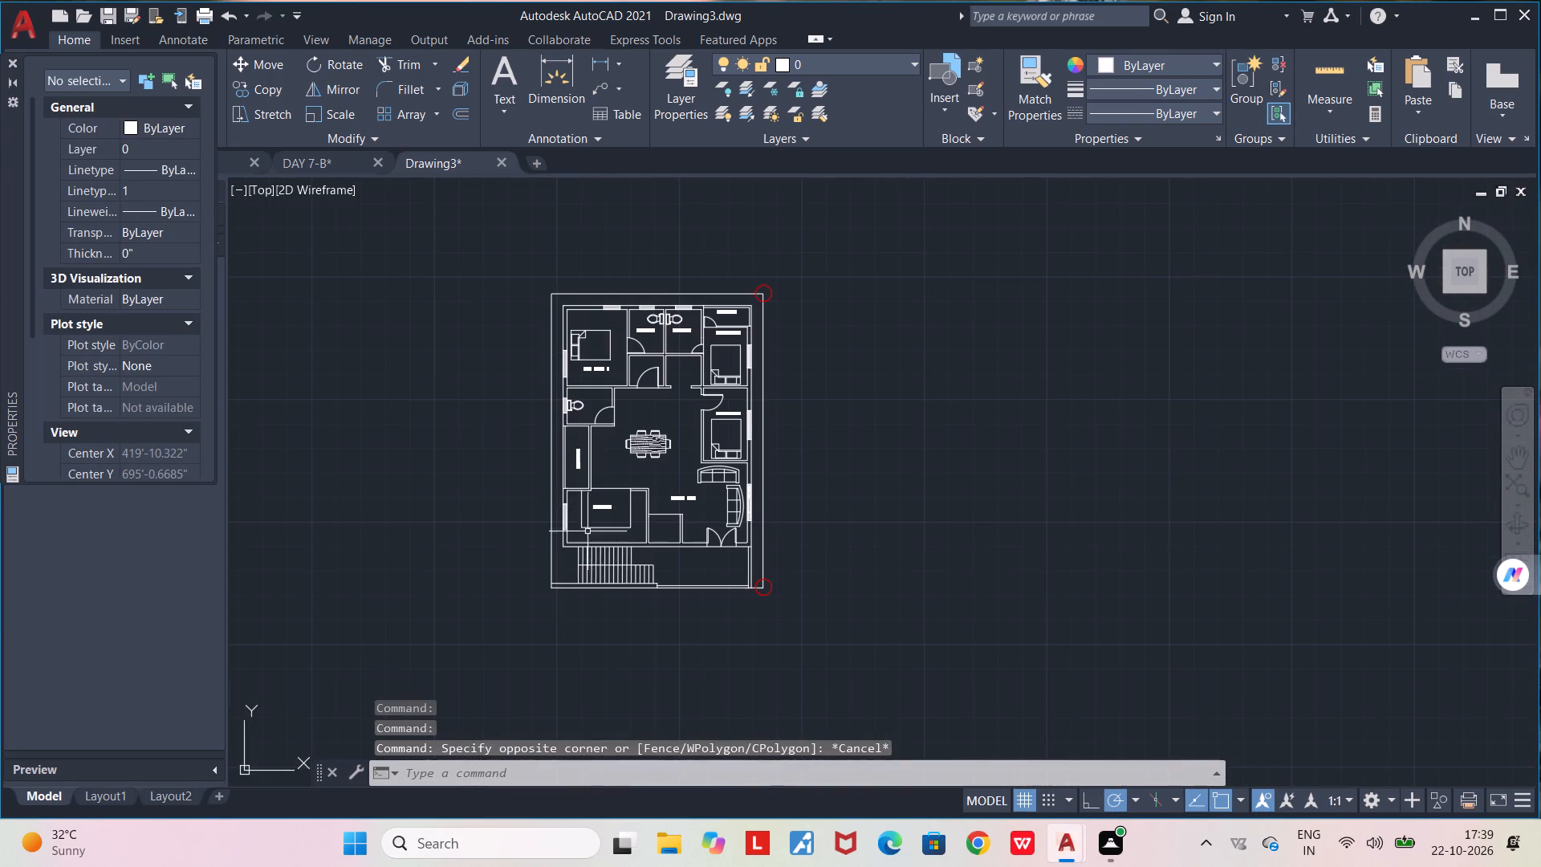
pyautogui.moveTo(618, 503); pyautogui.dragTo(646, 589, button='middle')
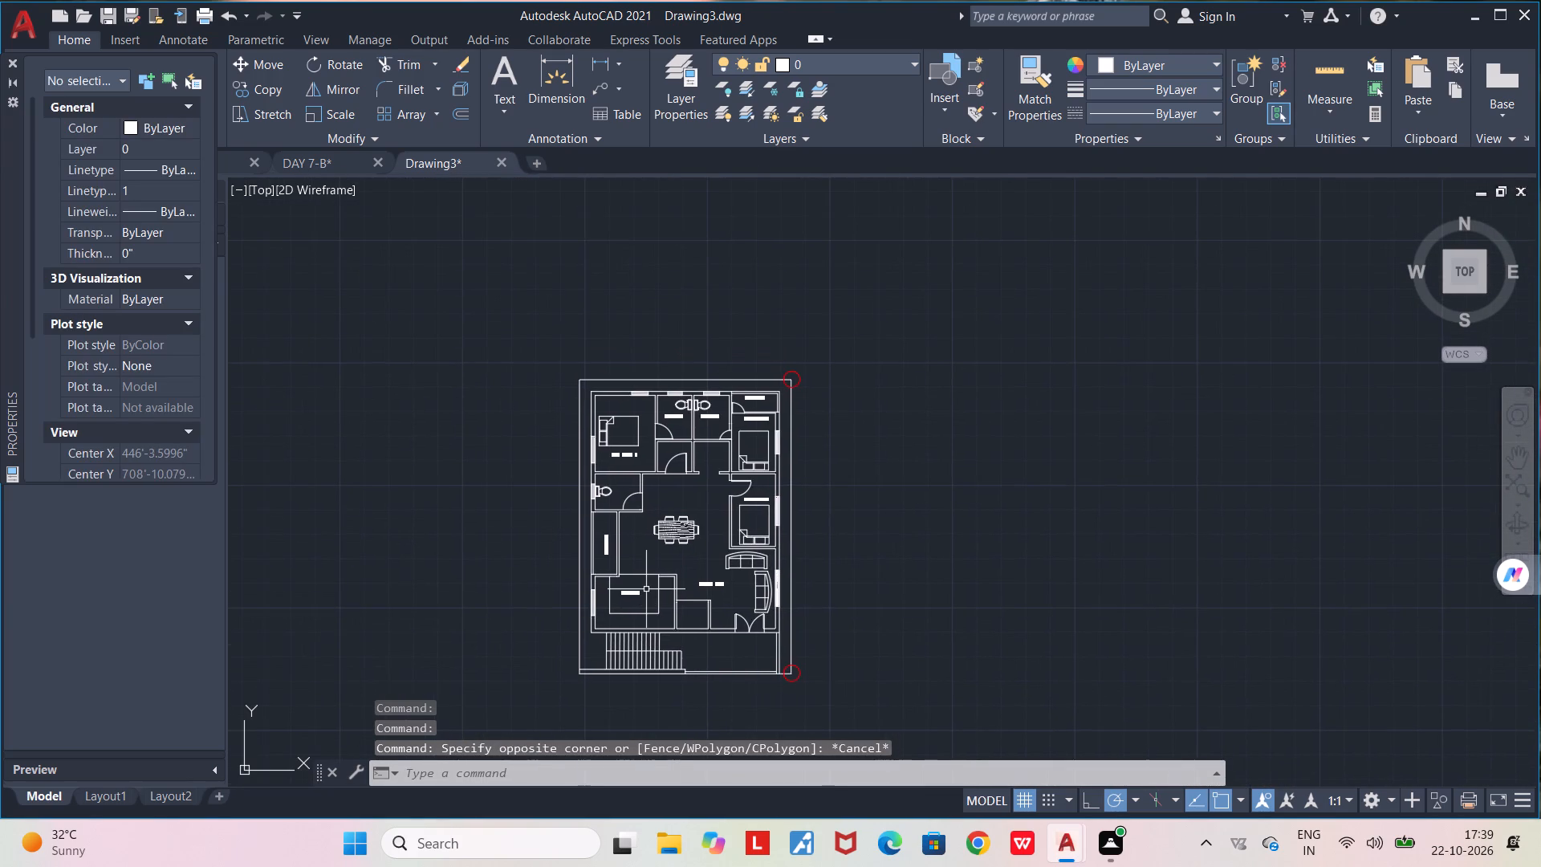
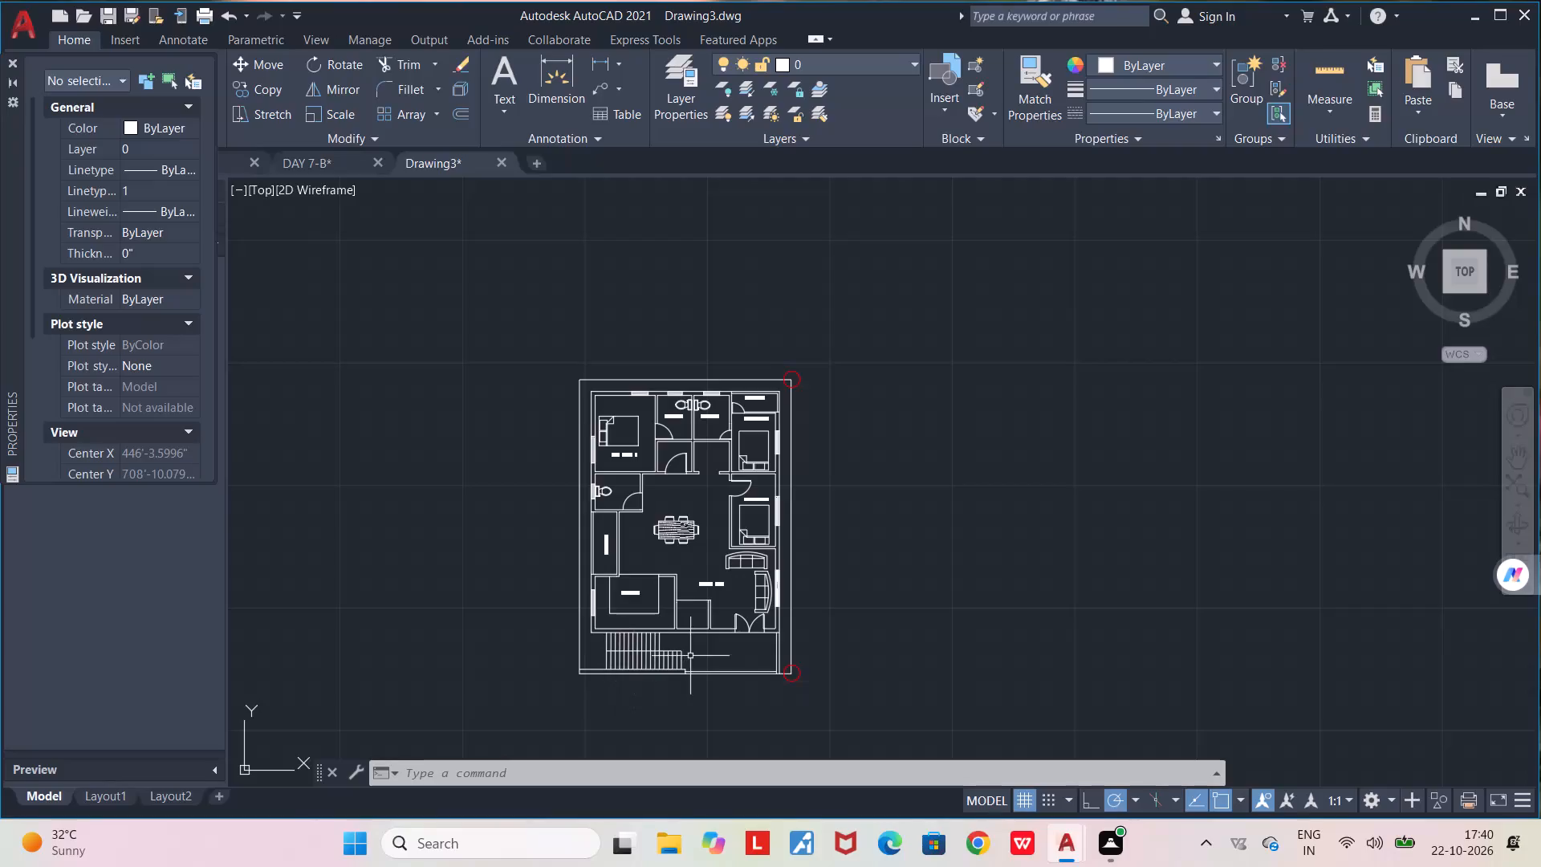
# Place a copy of the BEDROOM-2 label in the front area beside the staircase and change it to "LOBBY AREA".
pyautogui.scroll(4, 726, 658)
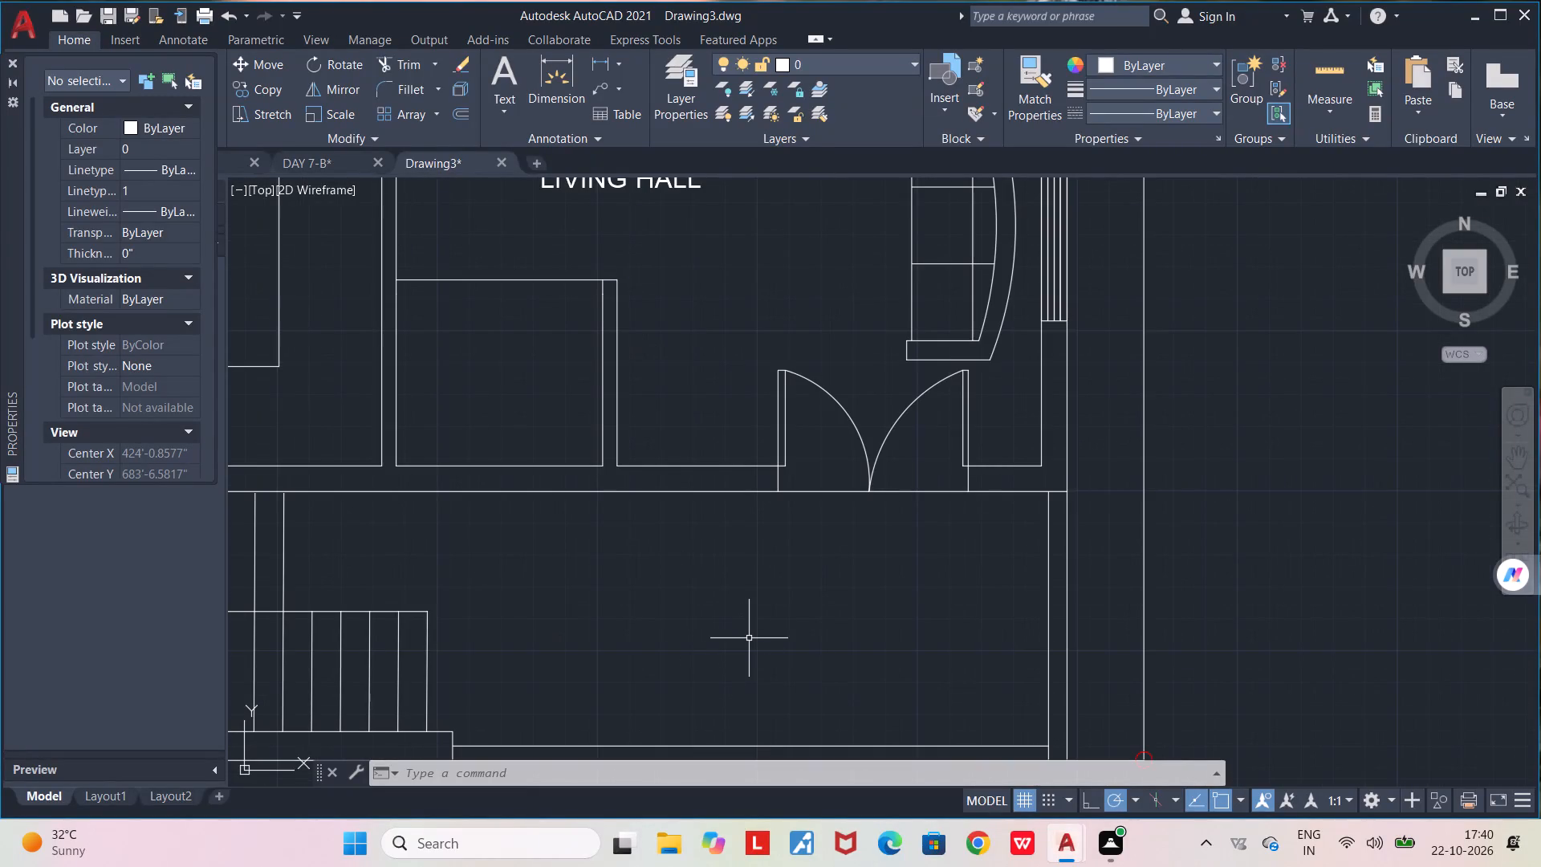
pyautogui.hotkey('ctrl', 'v')
pyautogui.click(725, 621)
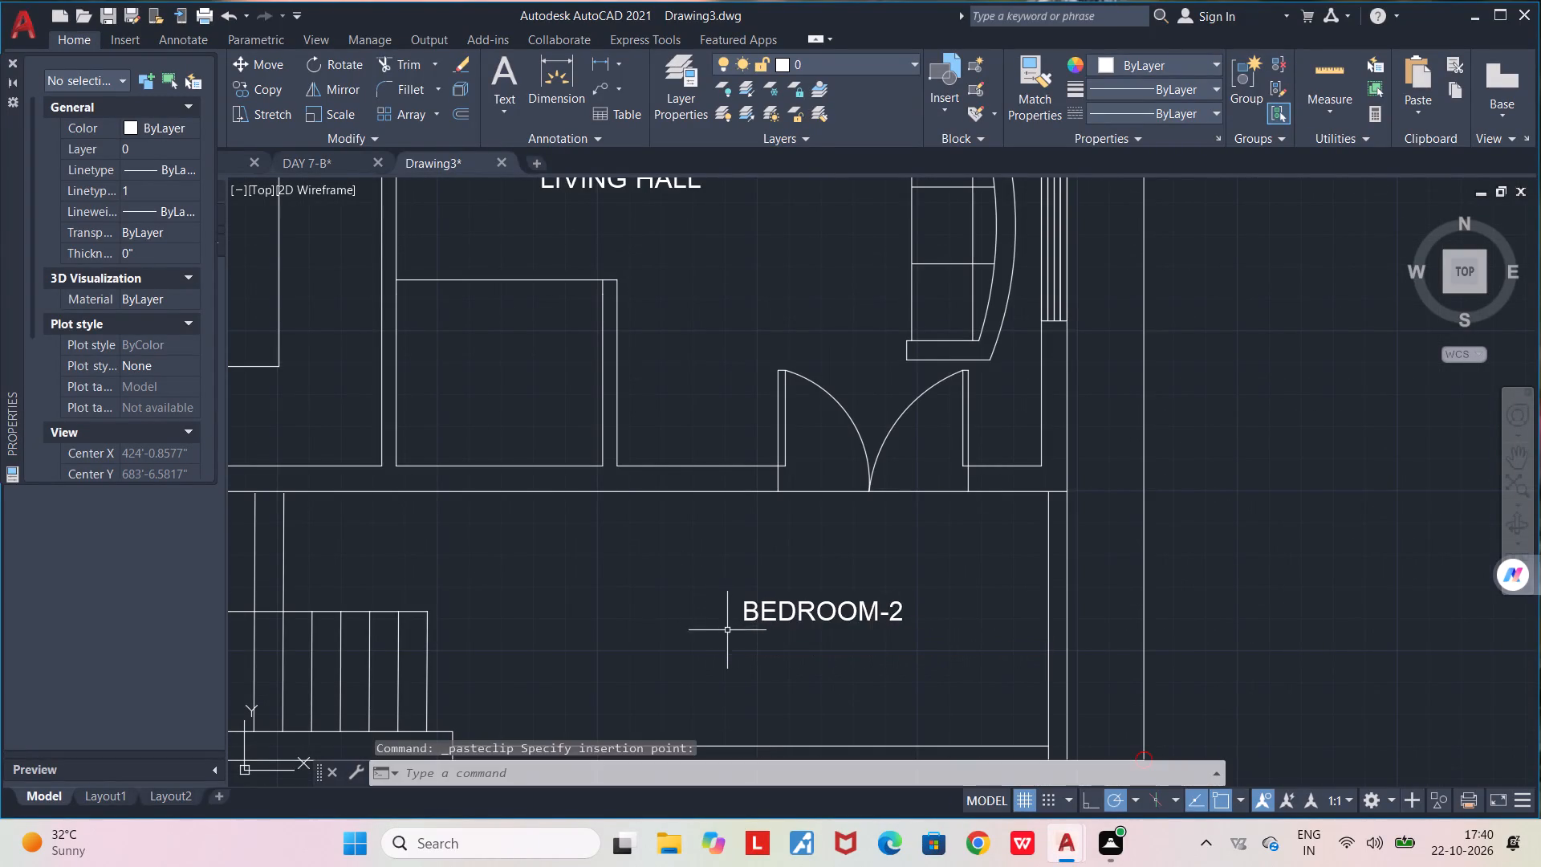
pyautogui.doubleClick(901, 612)
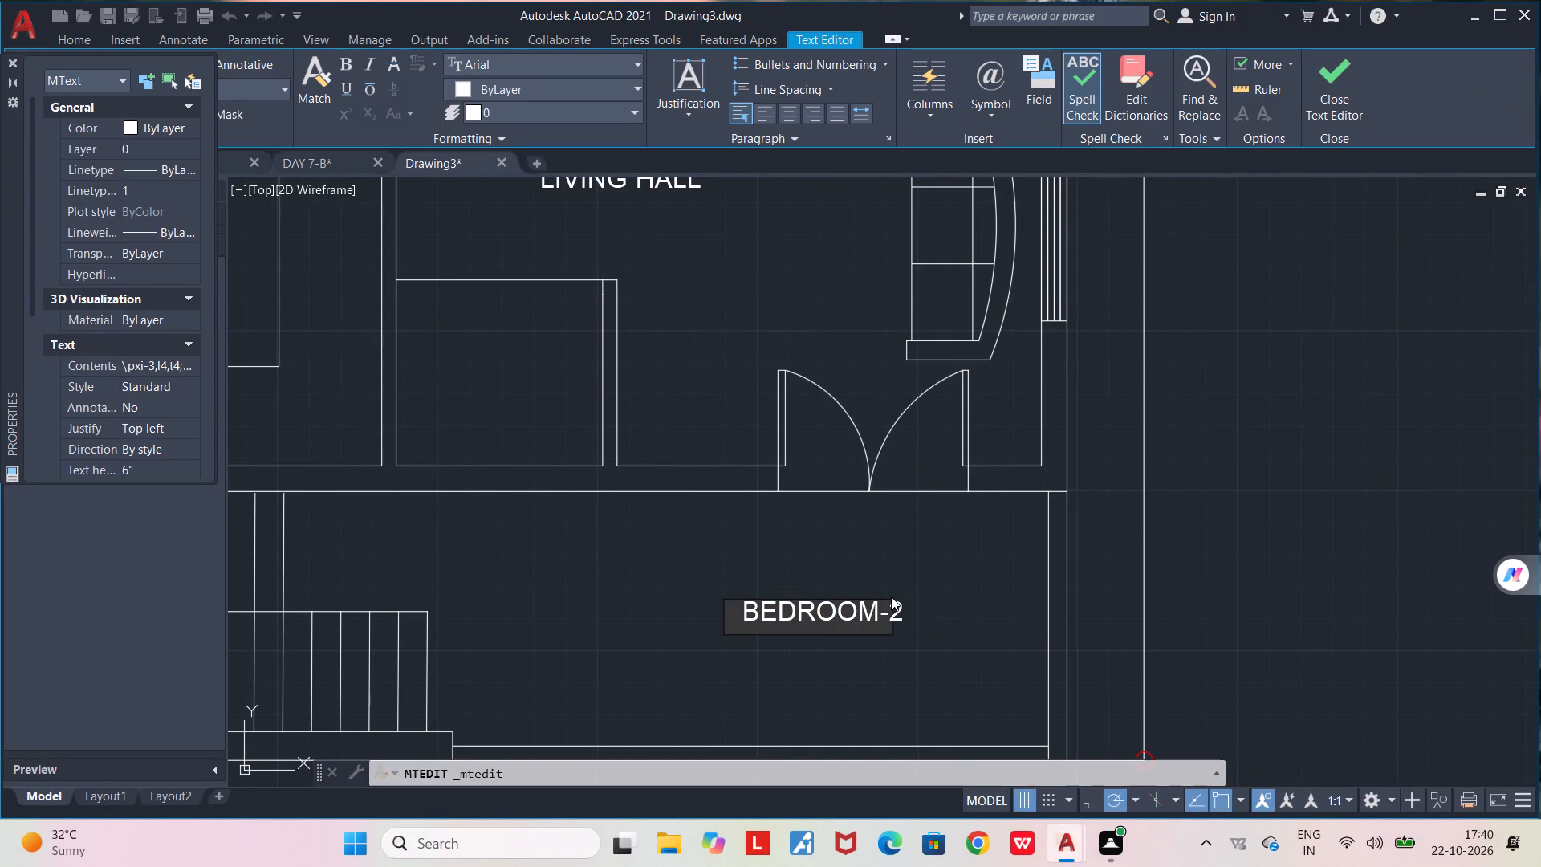
pyautogui.press('BackSpace')
pyautogui.press('BackSpace')
pyautogui.press('BackSpace')
pyautogui.press('BackSpace')
pyautogui.press('BackSpace')
pyautogui.press('BackSpace')
pyautogui.press('BackSpace')
pyautogui.press('BackSpace')
pyautogui.press('BackSpace')
pyautogui.press('BackSpace')
pyautogui.press('BackSpace')
pyautogui.press('BackSpace')
pyautogui.press('BackSpace')
pyautogui.press('BackSpace')
pyautogui.press('BackSpace')
pyautogui.press('BackSpace')
pyautogui.press('BackSpace')
pyautogui.press('BackSpace')
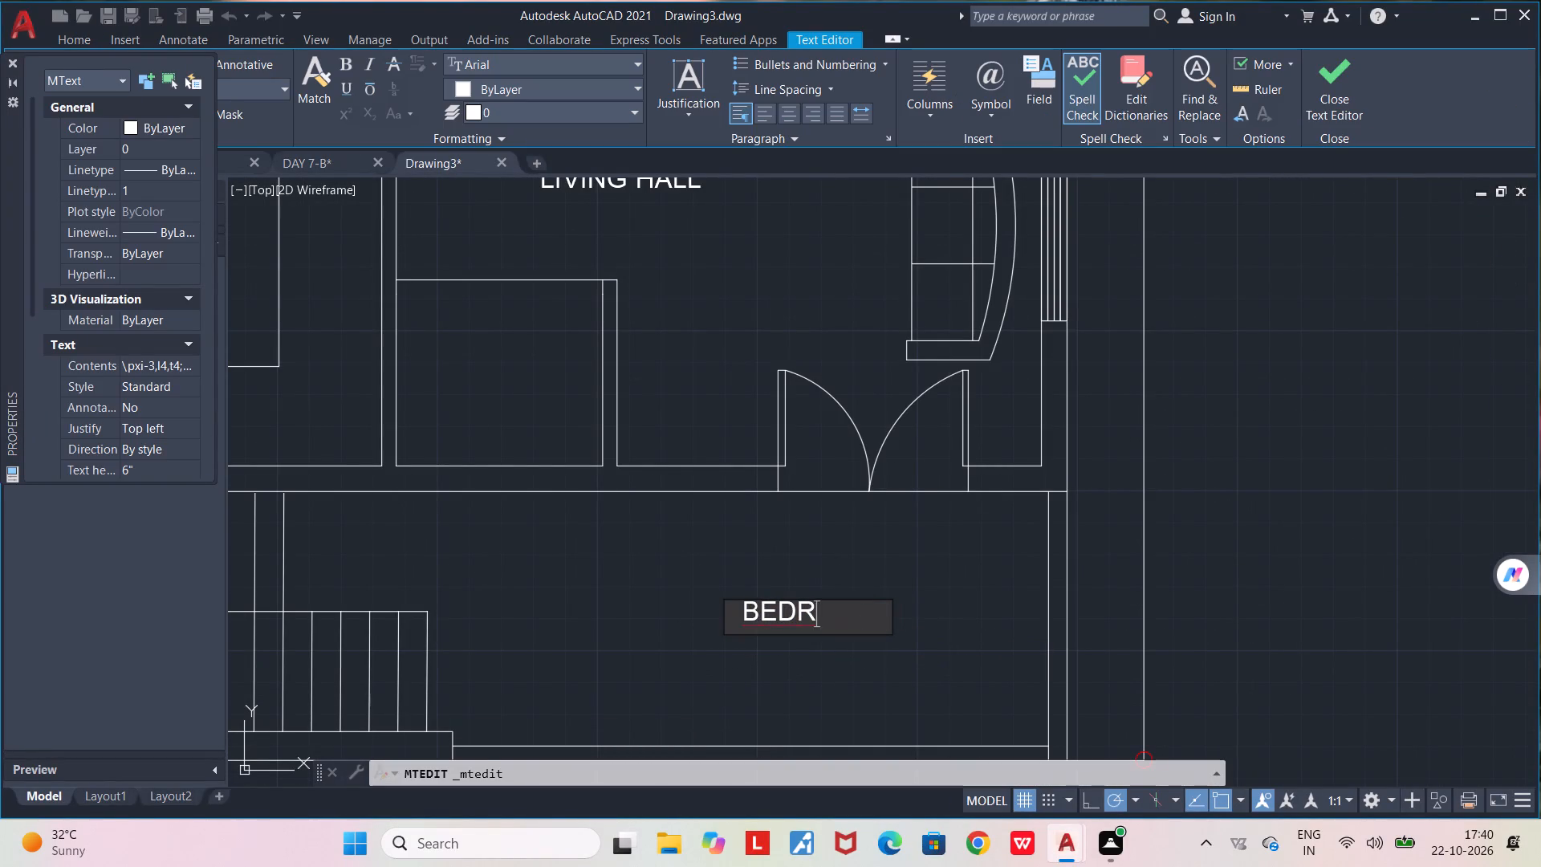
pyautogui.write('LOBBY AREA')
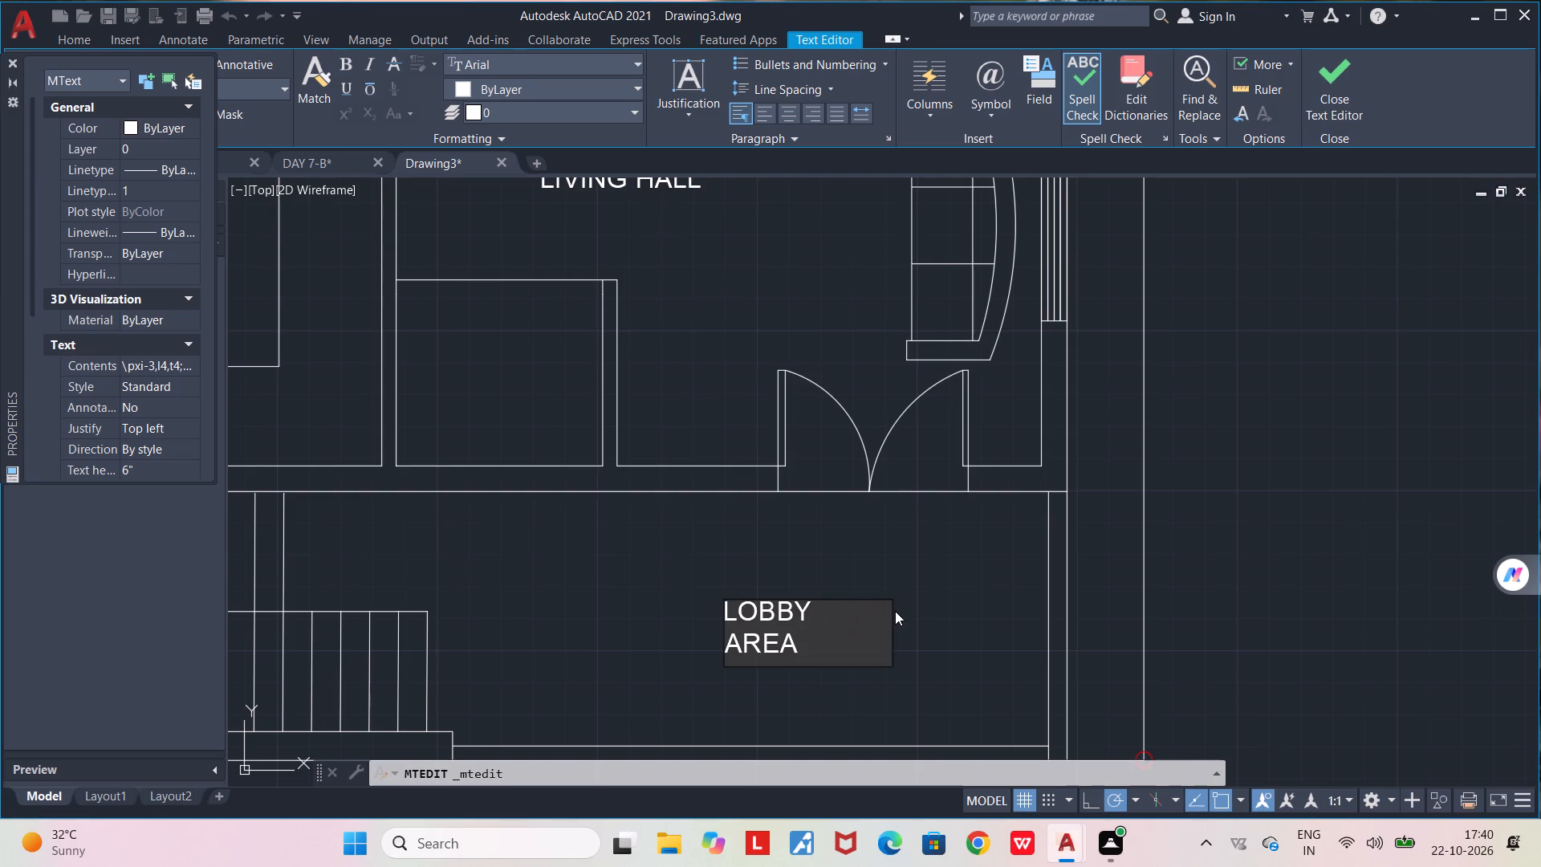
pyautogui.click(888, 572)
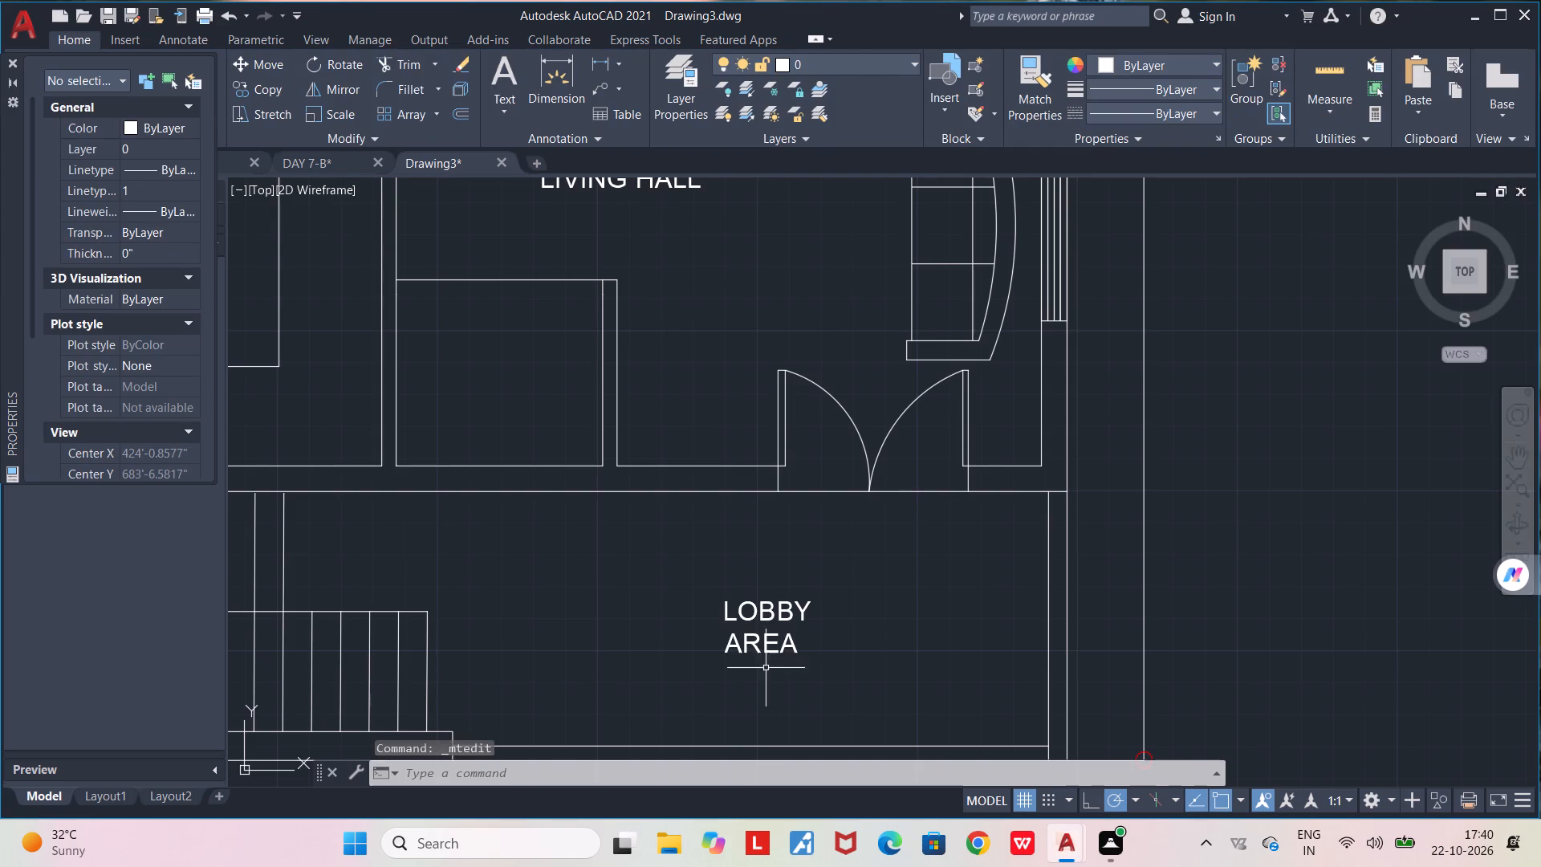
# Widen the LOBBY AREA label's text box so the words fit on a single line.
pyautogui.click(769, 622)
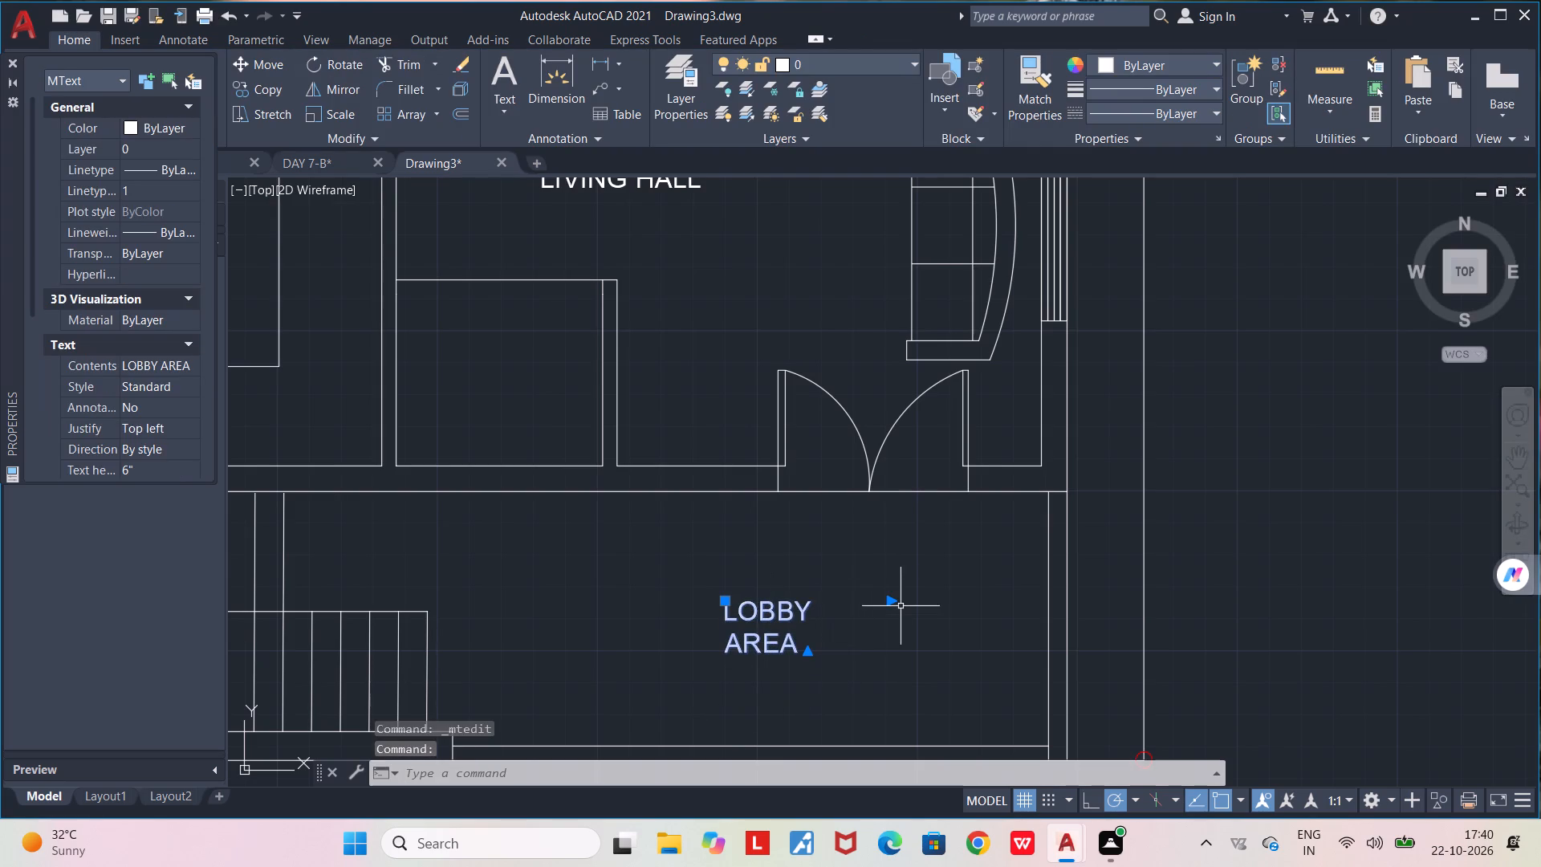
pyautogui.click(894, 602)
pyautogui.click(976, 602)
pyautogui.moveTo(908, 690); pyautogui.dragTo(938, 642, button='middle')
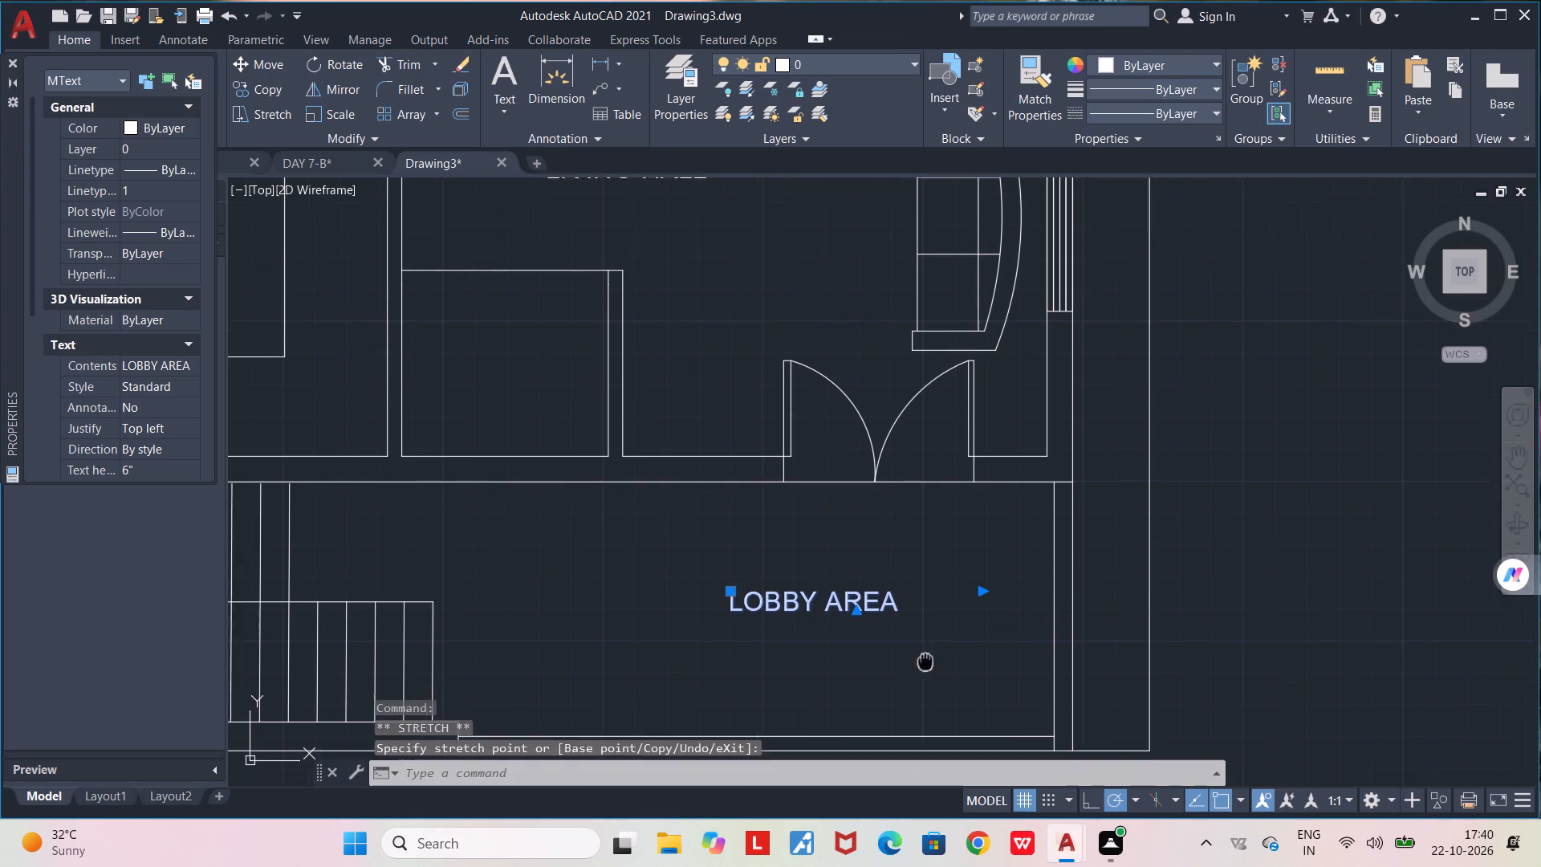
pyautogui.moveTo(938, 642); pyautogui.dragTo(963, 599, button='middle')
# Place a copy of the BEDROOM-2 label in the small room between the kitchen and the entrance door and change it to "POOJA ROOM".
pyautogui.scroll(-2, 963, 599)
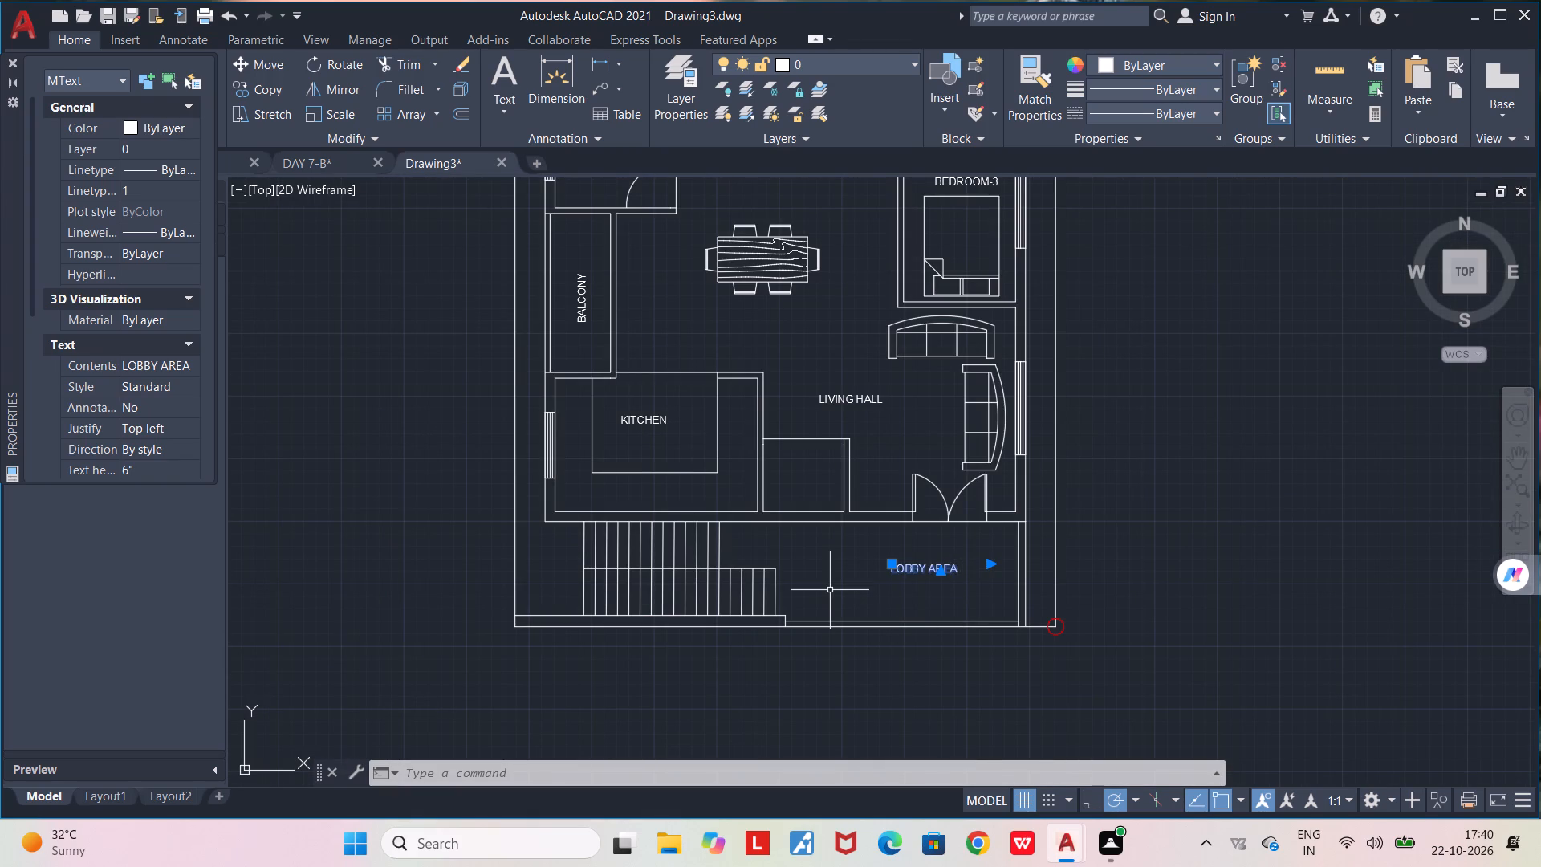
pyautogui.moveTo(812, 364); pyautogui.dragTo(832, 544, button='middle')
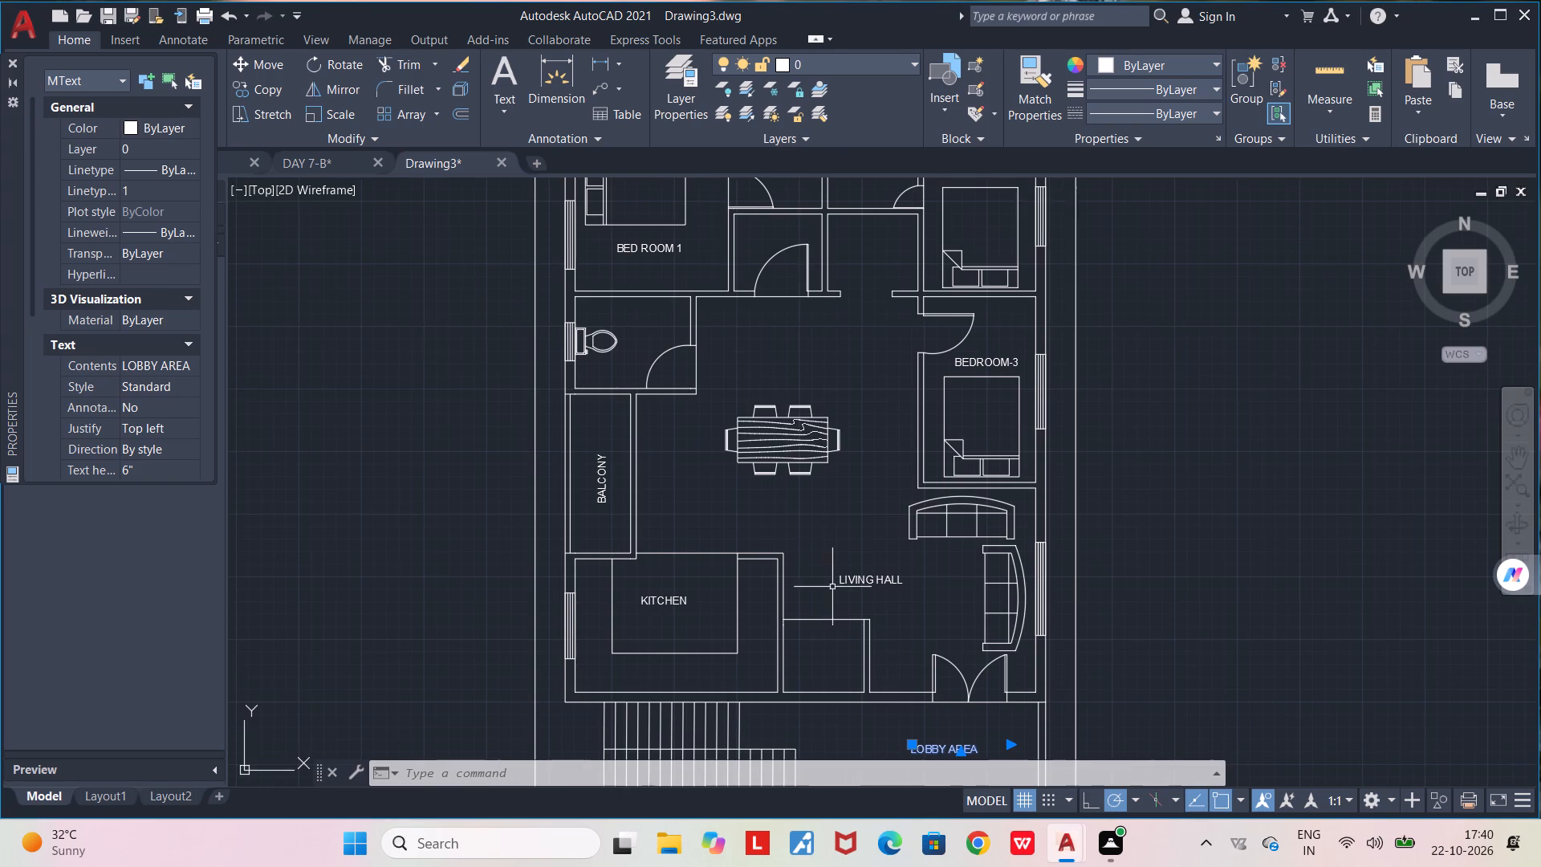
pyautogui.scroll(3, 833, 672)
pyautogui.hotkey('ctrl', 'v')
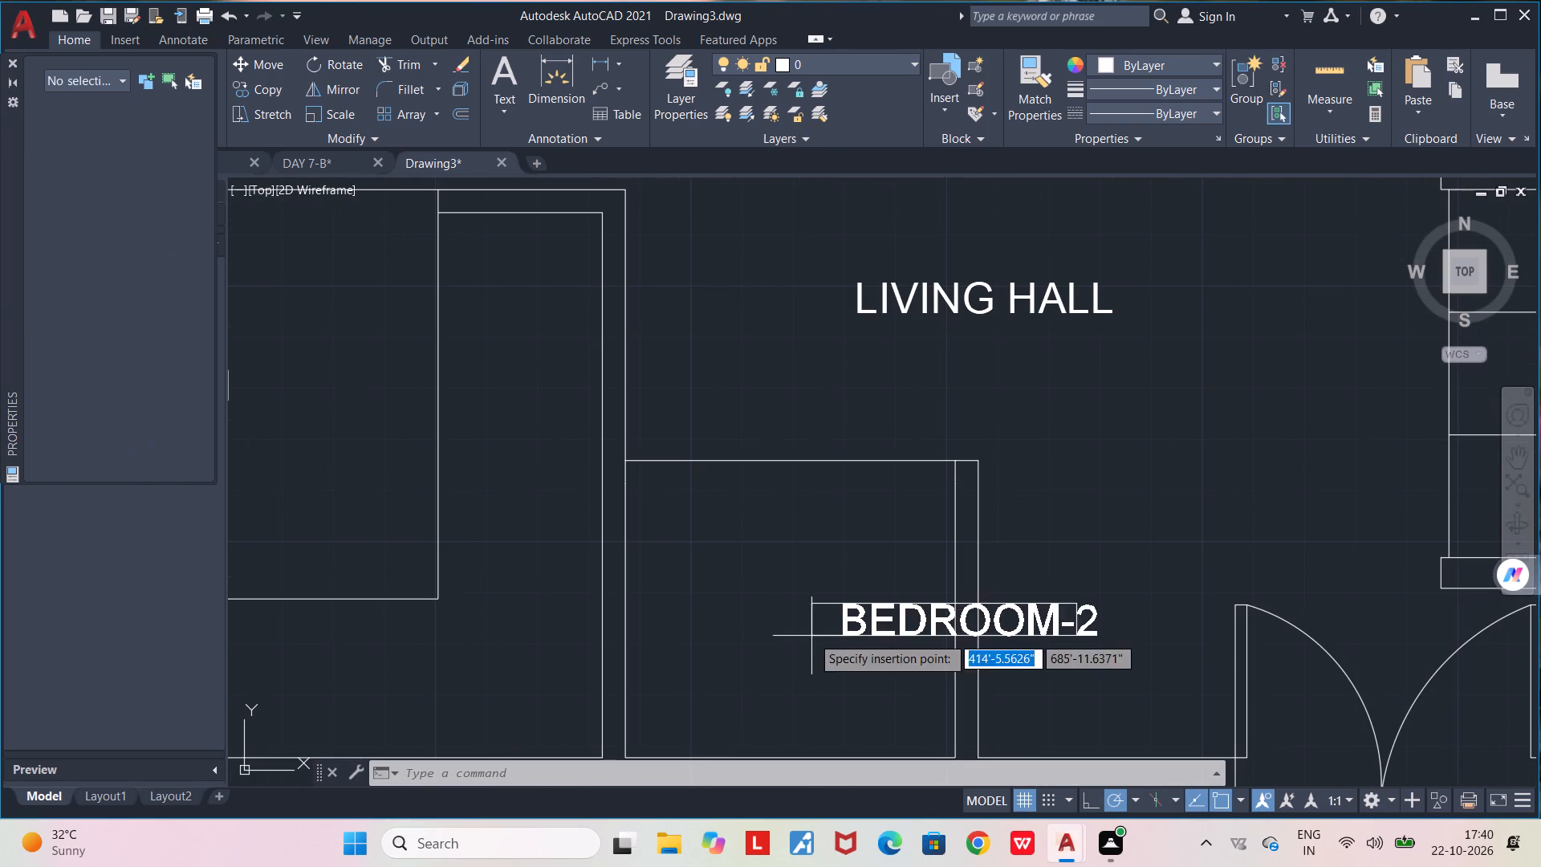
pyautogui.click(649, 605)
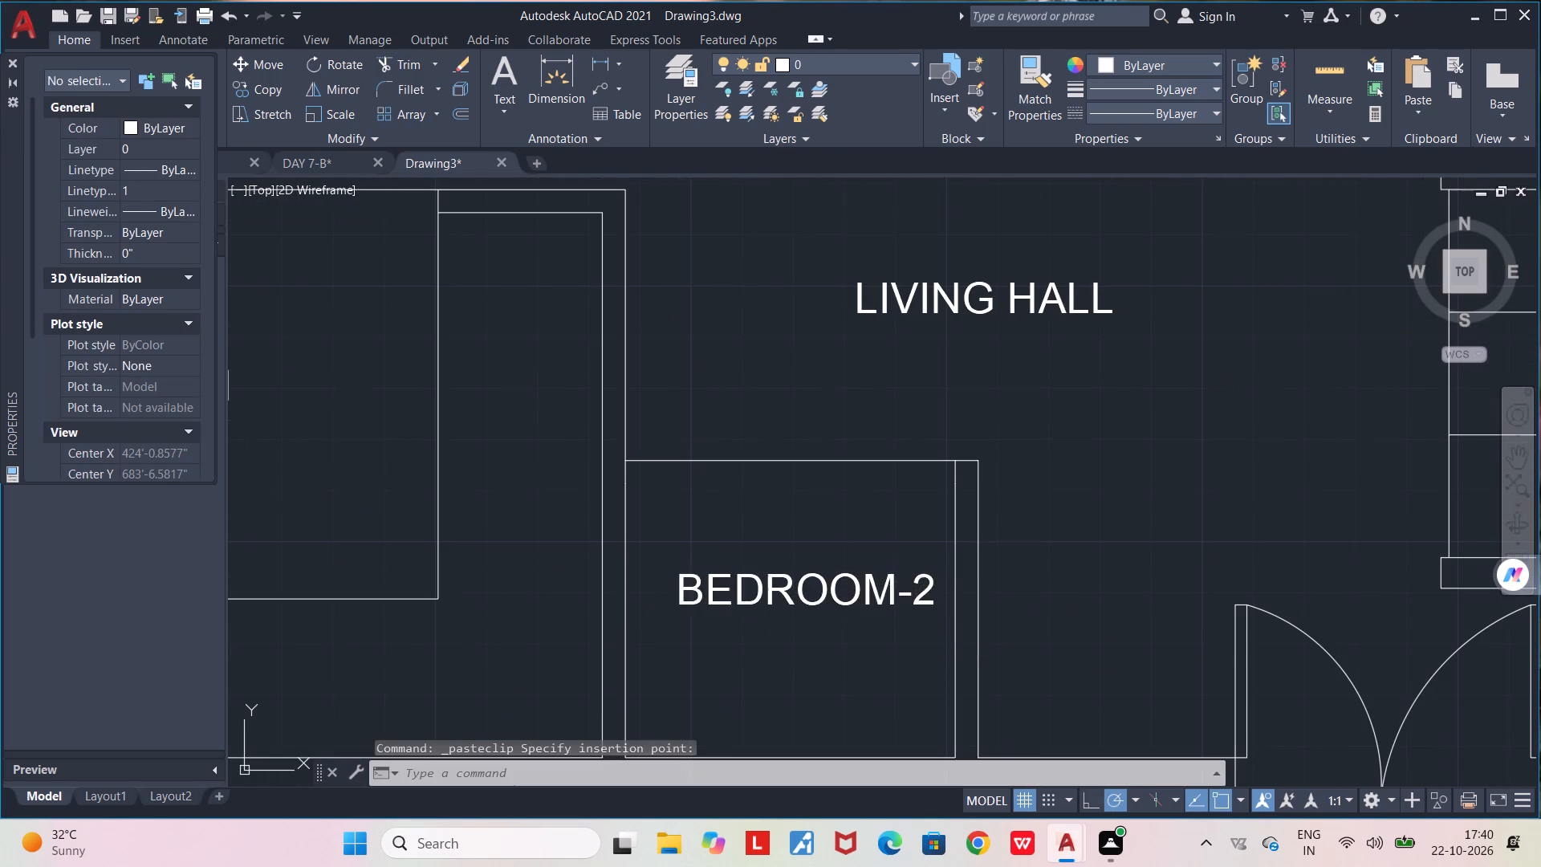
pyautogui.doubleClick(895, 588)
pyautogui.click(940, 584)
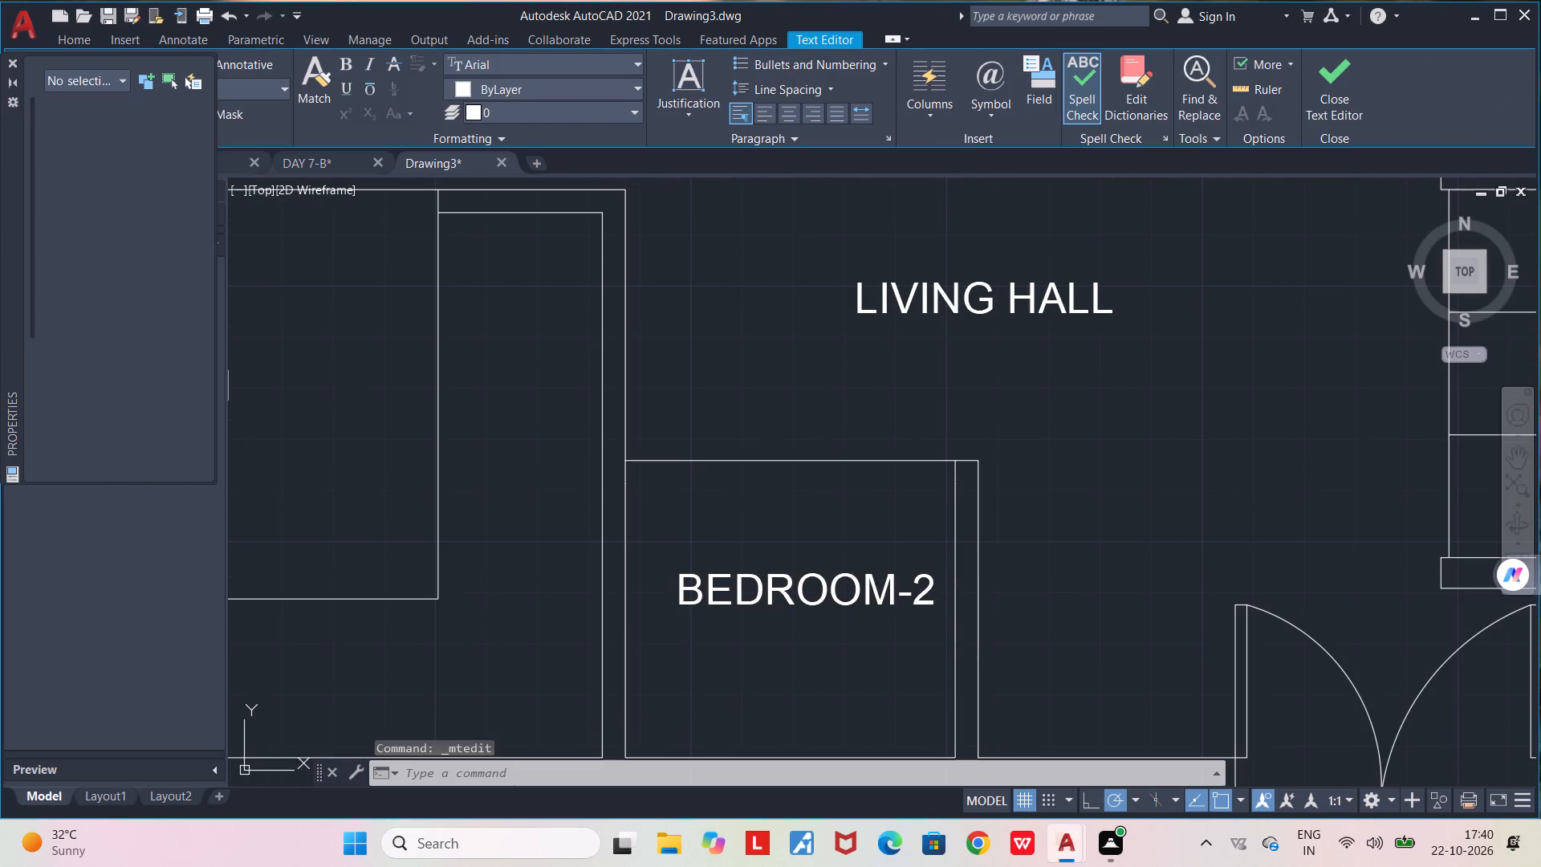
pyautogui.doubleClick(932, 580)
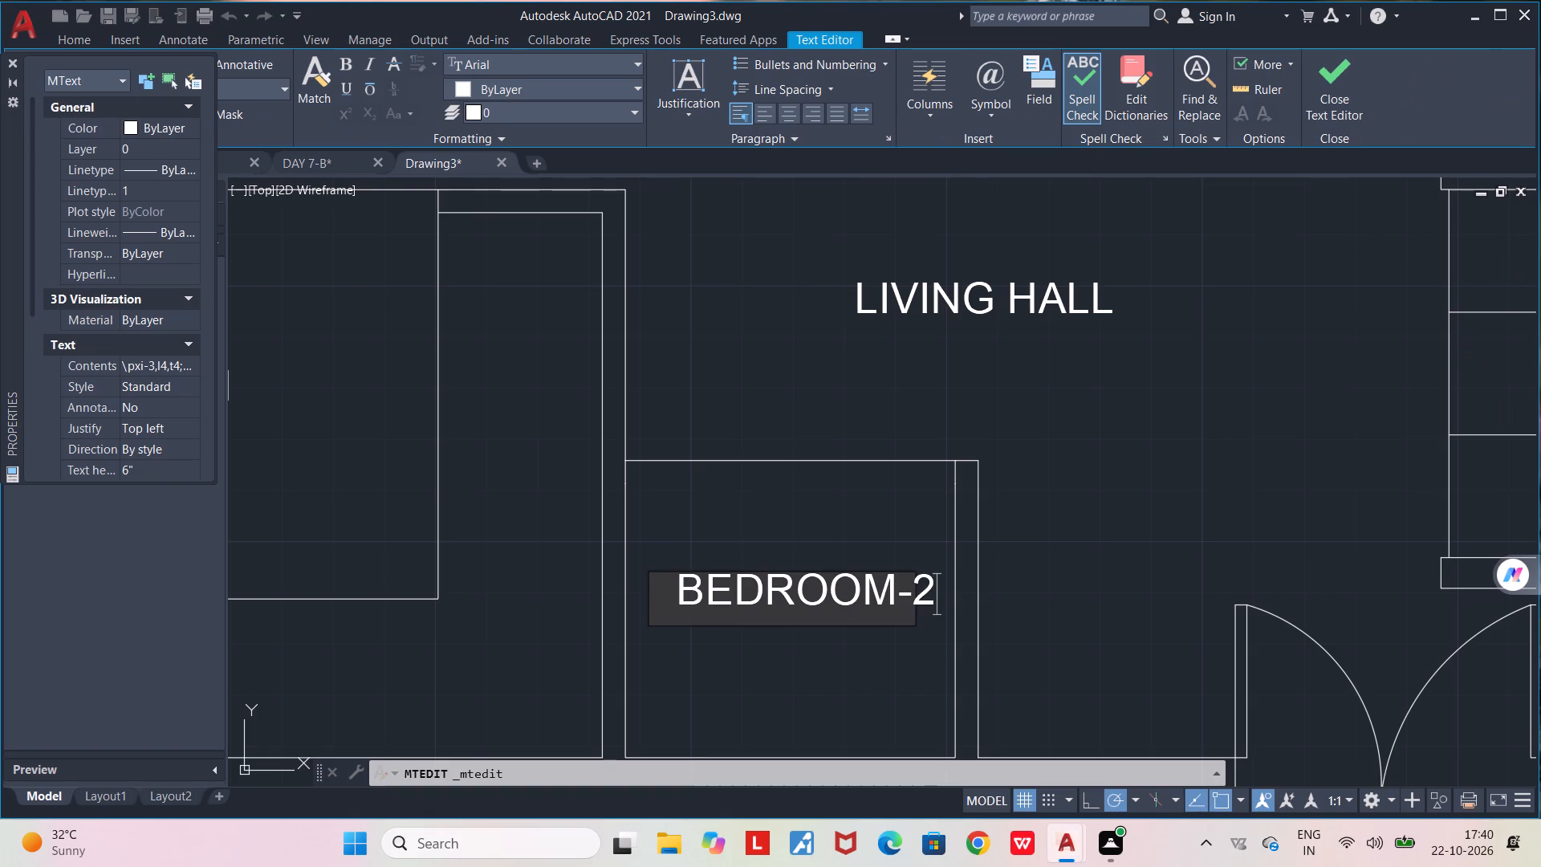
pyautogui.press('BackSpace')
pyautogui.press('BackSpace')
pyautogui.press('BackSpace')
pyautogui.press('BackSpace')
pyautogui.press('BackSpace')
pyautogui.press('BackSpace')
pyautogui.press('BackSpace')
pyautogui.press('BackSpace')
pyautogui.press('BackSpace')
pyautogui.press('BackSpace')
pyautogui.press('BackSpace')
pyautogui.press('BackSpace')
pyautogui.press('BackSpace')
pyautogui.press('BackSpace')
pyautogui.press('BackSpace')
pyautogui.press('BackSpace')
pyautogui.press('BackSpace')
pyautogui.press('BackSpace')
pyautogui.press('BackSpace')
pyautogui.press('BackSpace')
pyautogui.write('POOJA R')
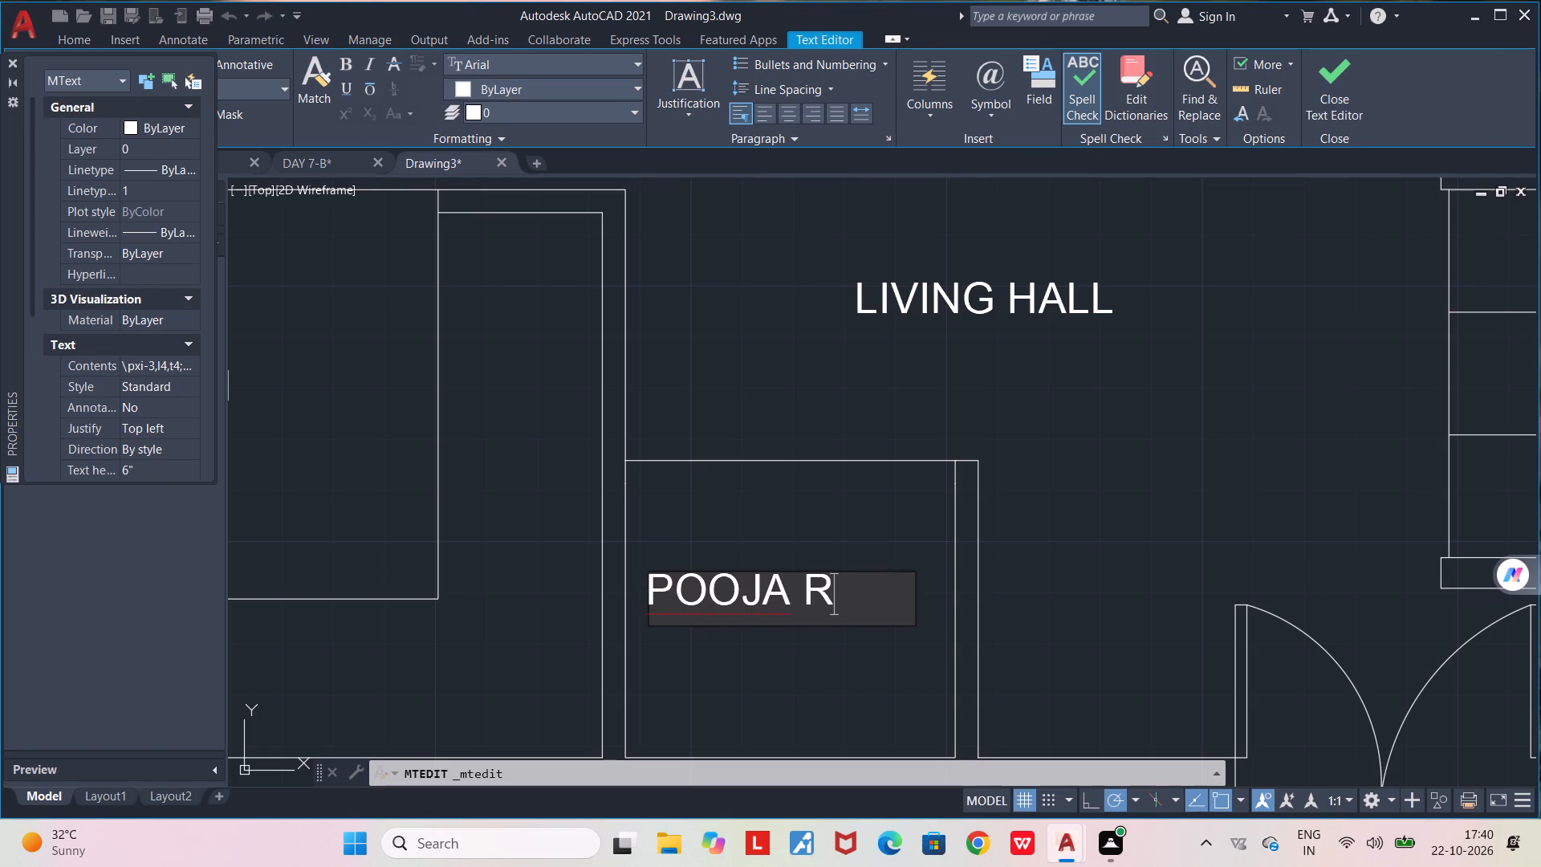
pyautogui.write('OOM')
pyautogui.press('space')
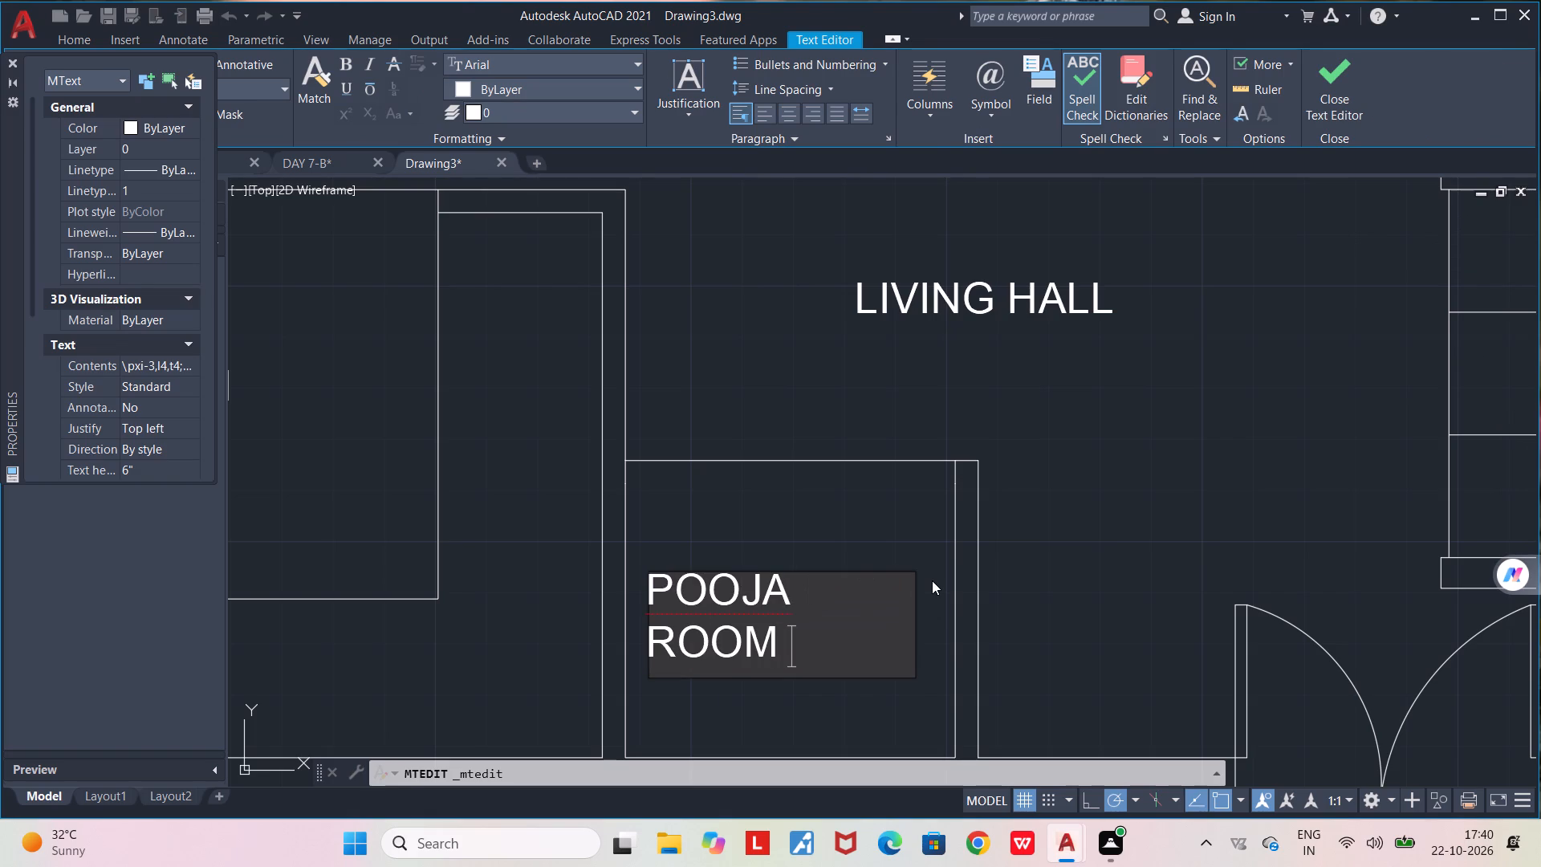
pyautogui.click(890, 508)
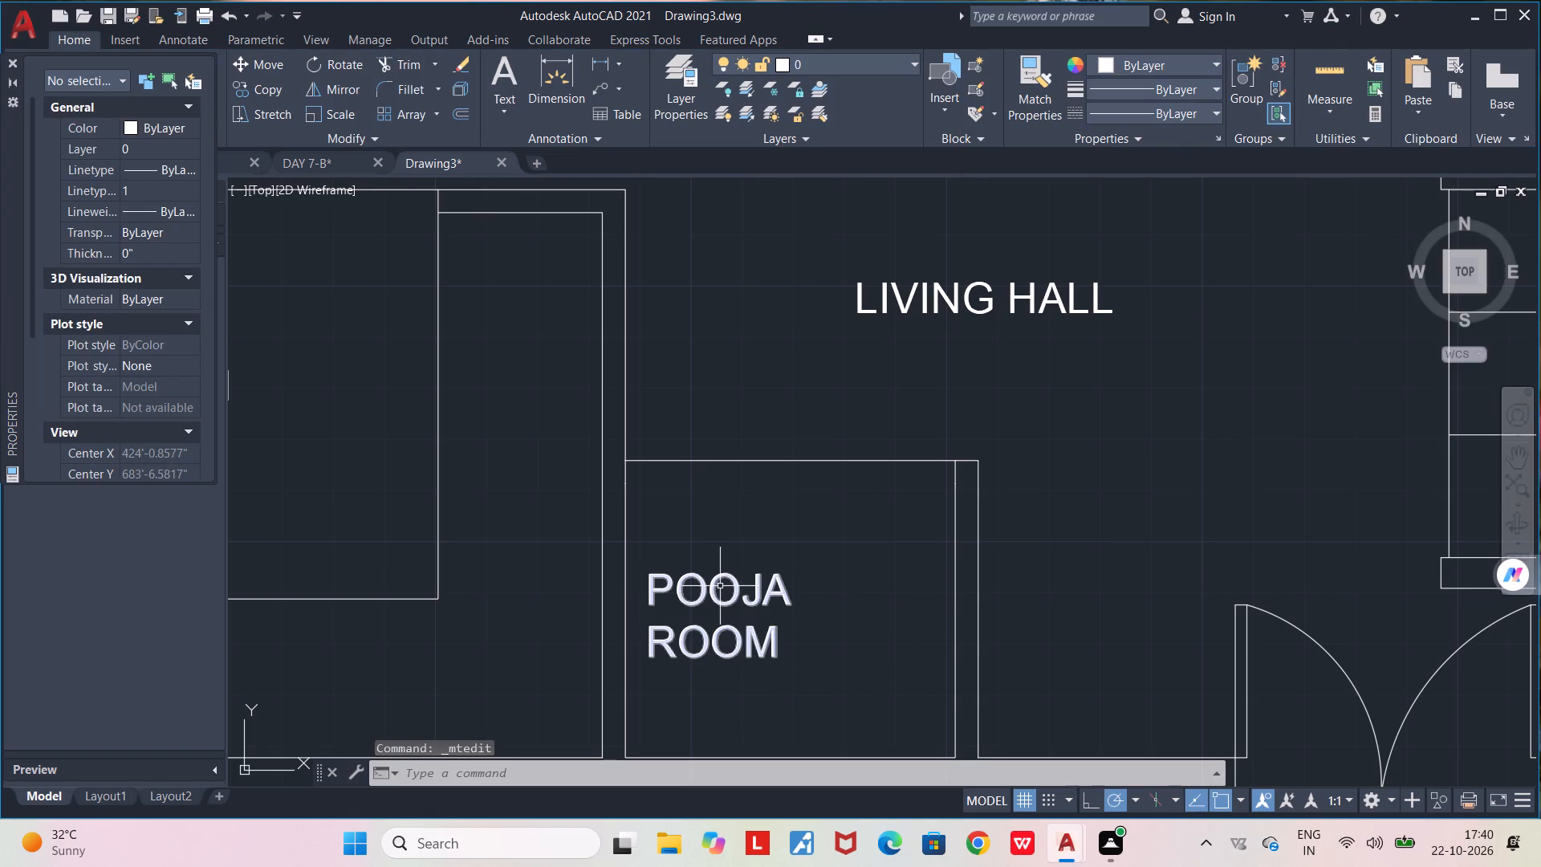
# Move the POOJA ROOM label away from the kitchen wall into the middle of its small room.
pyautogui.click(720, 585)
pyautogui.click(703, 588)
pyautogui.moveTo(704, 590); pyautogui.dragTo(791, 586)
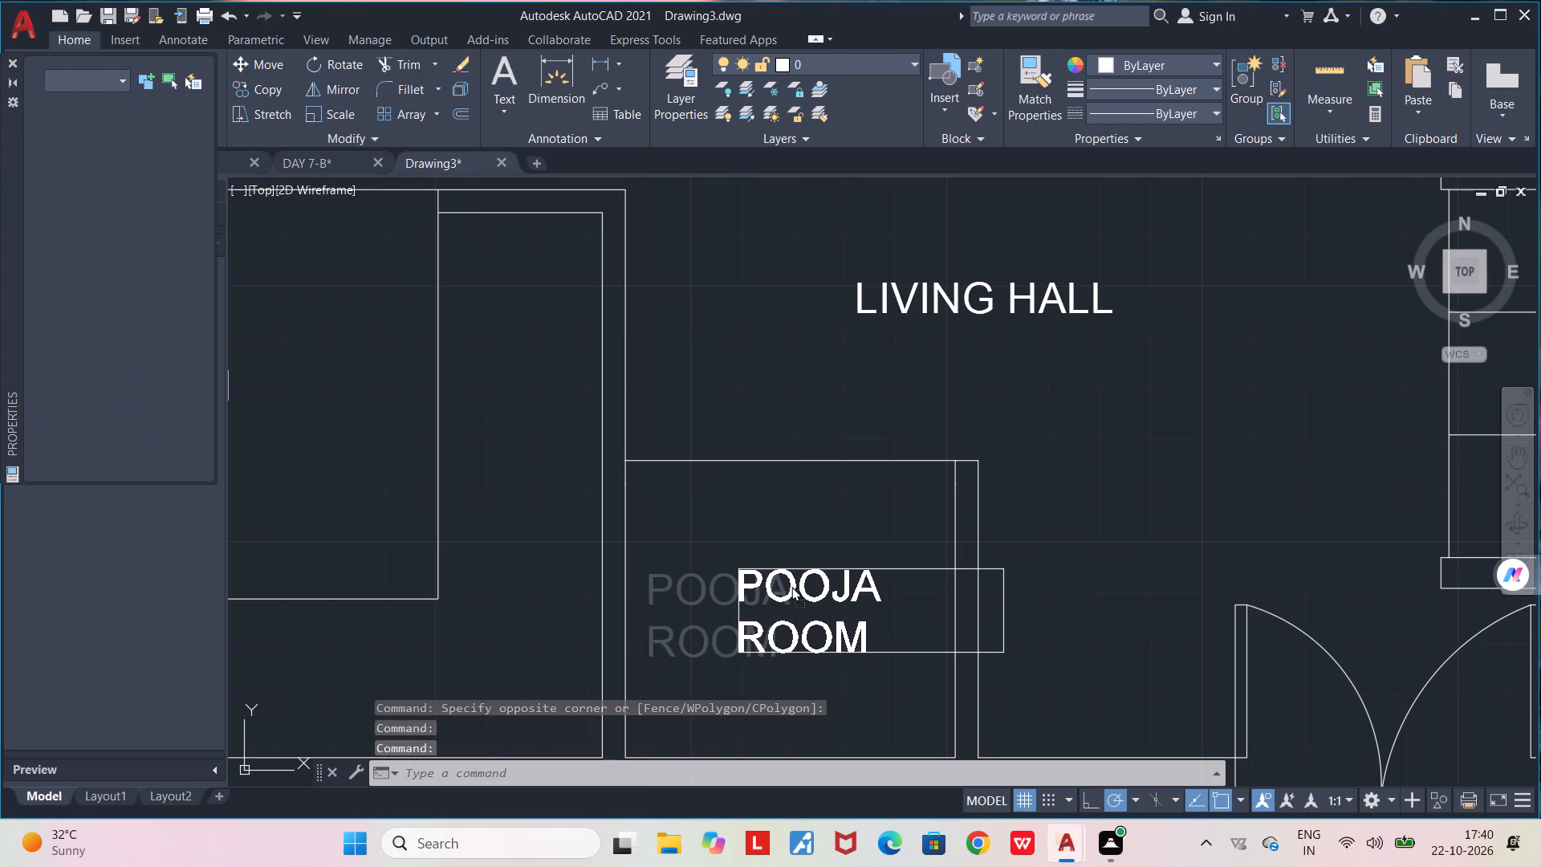
pyautogui.moveTo(791, 586); pyautogui.dragTo(767, 588)
pyautogui.click(767, 588)
# Place a copy of the BEDROOM-2 label just below the dining table, widen its text box and change it to "DINING HALL".
pyautogui.scroll(-3, 769, 611)
pyautogui.moveTo(762, 531); pyautogui.dragTo(764, 552, button='middle')
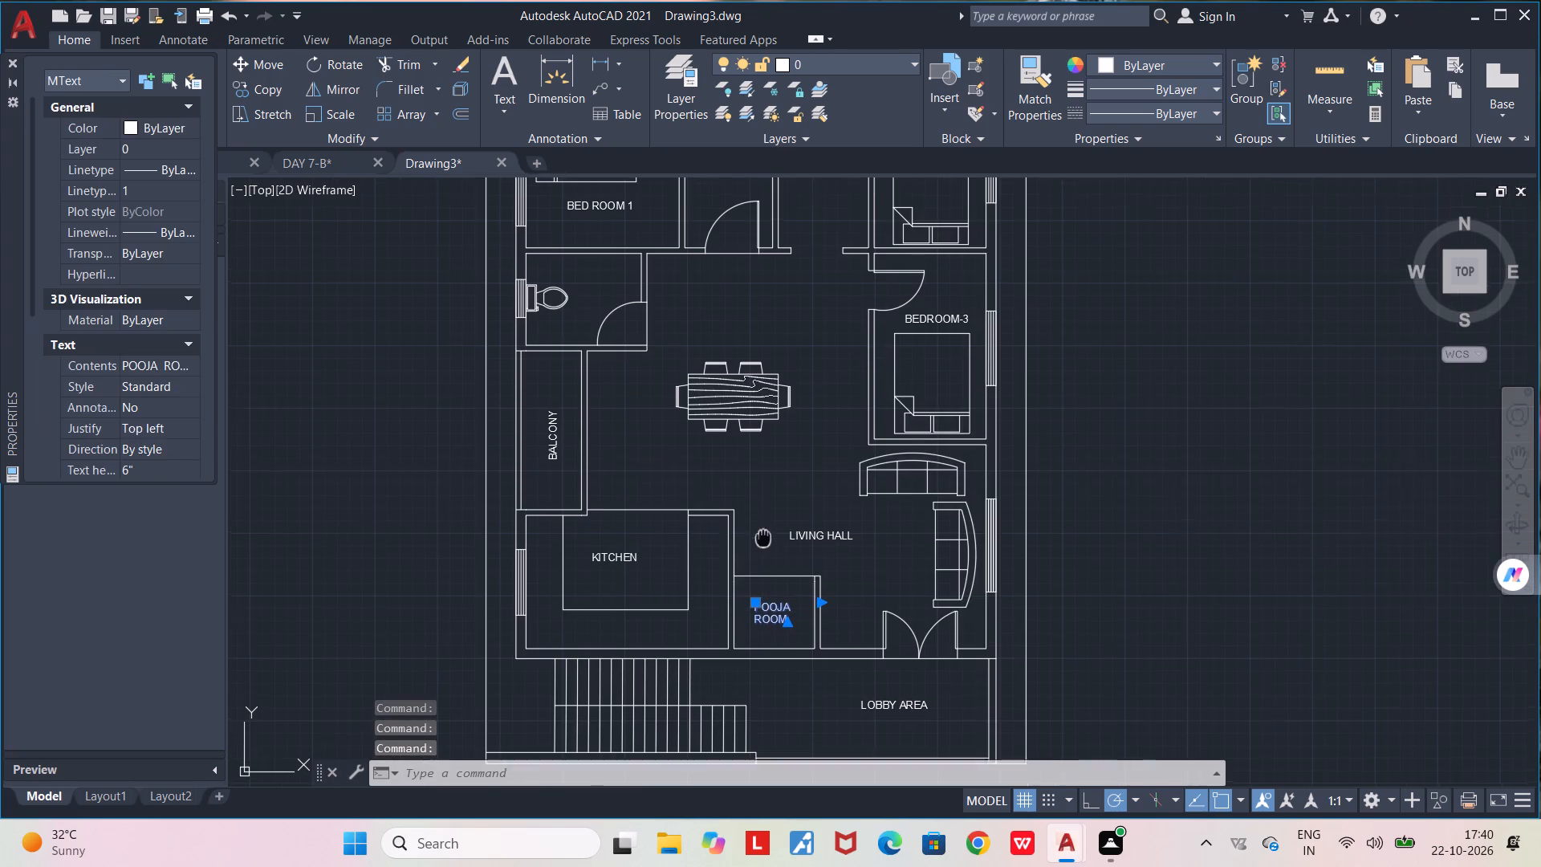
pyautogui.moveTo(764, 552); pyautogui.dragTo(762, 637, button='middle')
pyautogui.scroll(-2, 762, 637)
pyautogui.scroll(1, 762, 637)
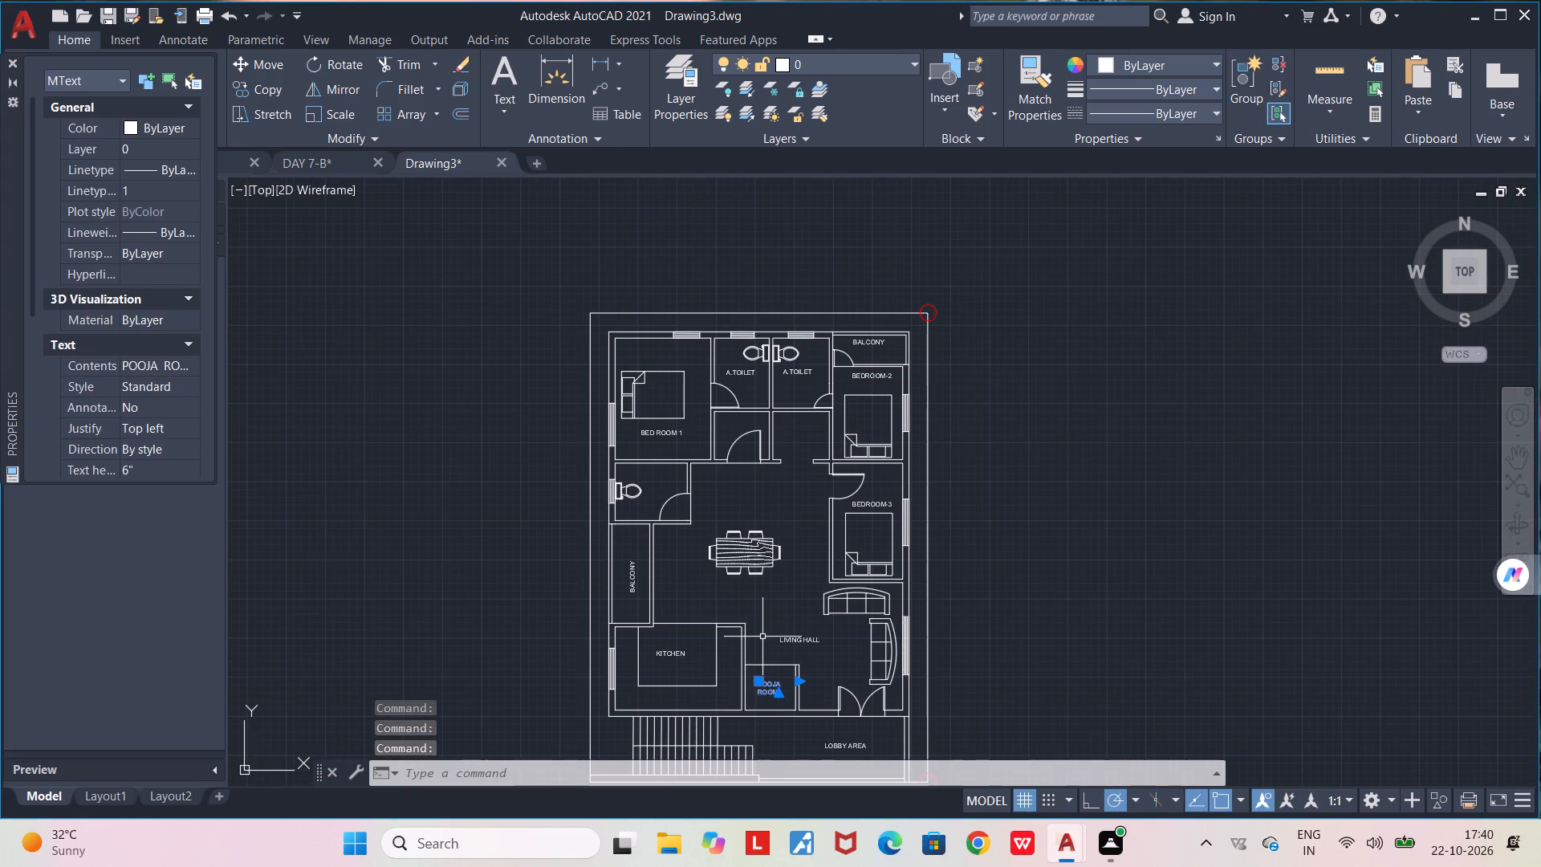
pyautogui.scroll(1, 749, 593)
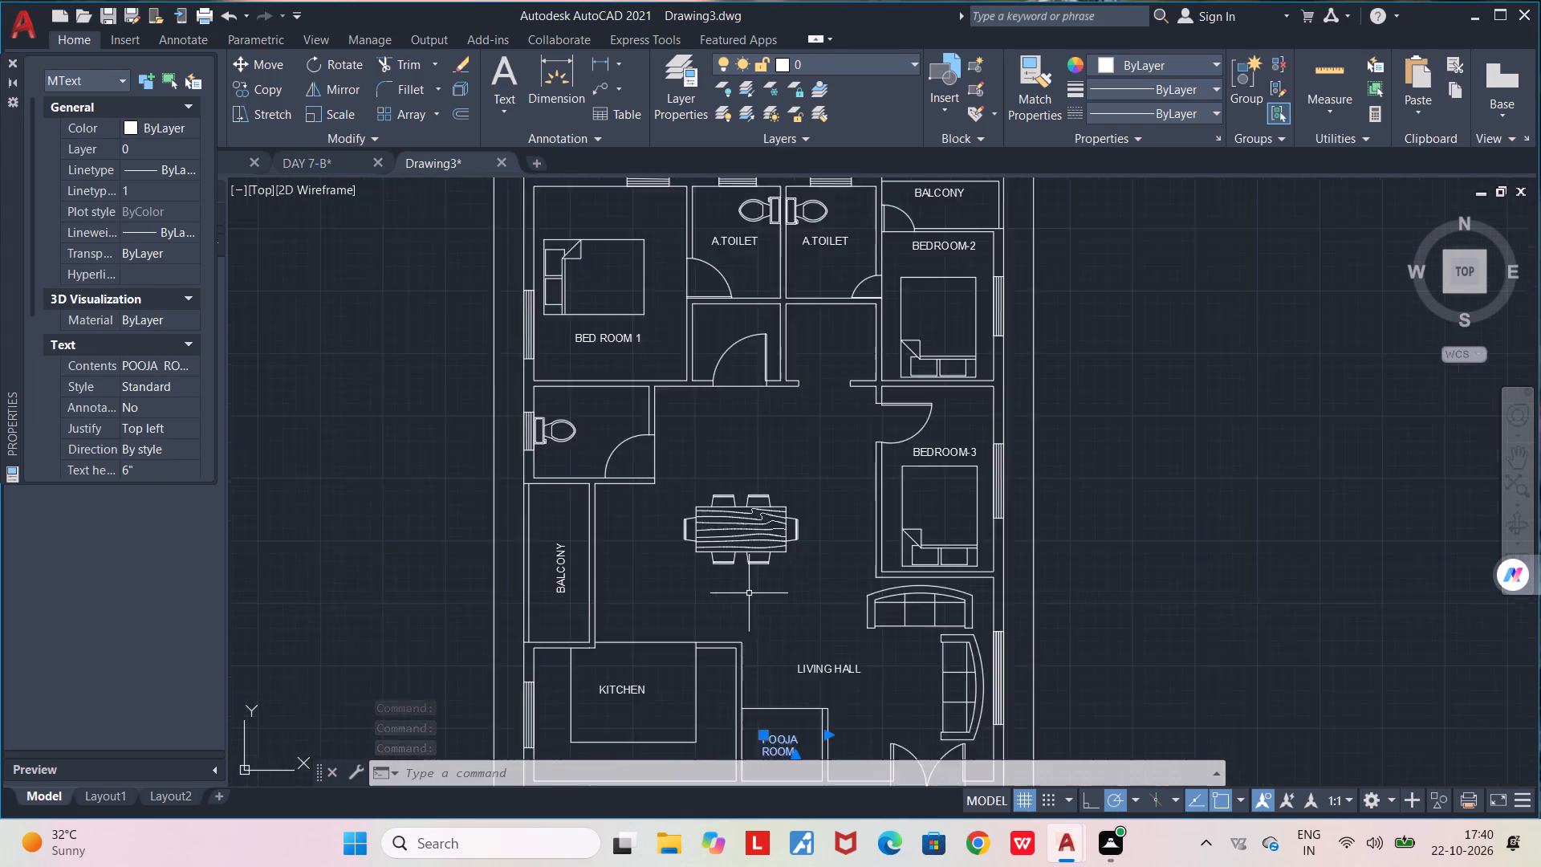
pyautogui.scroll(2, 749, 593)
pyautogui.hotkey('ctrl', 'v')
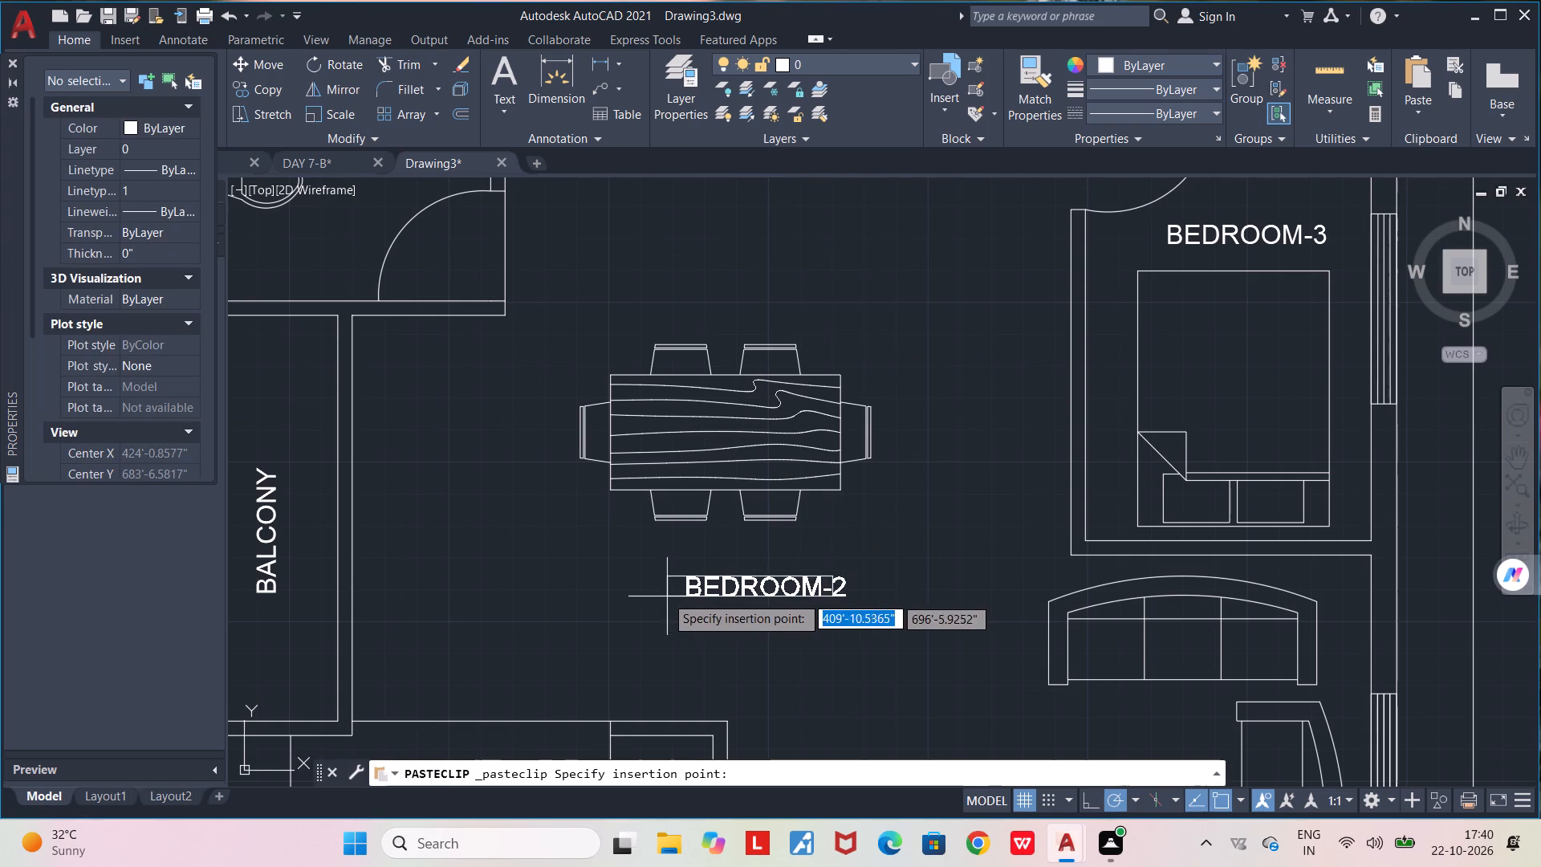
pyautogui.click(588, 559)
pyautogui.click(760, 544)
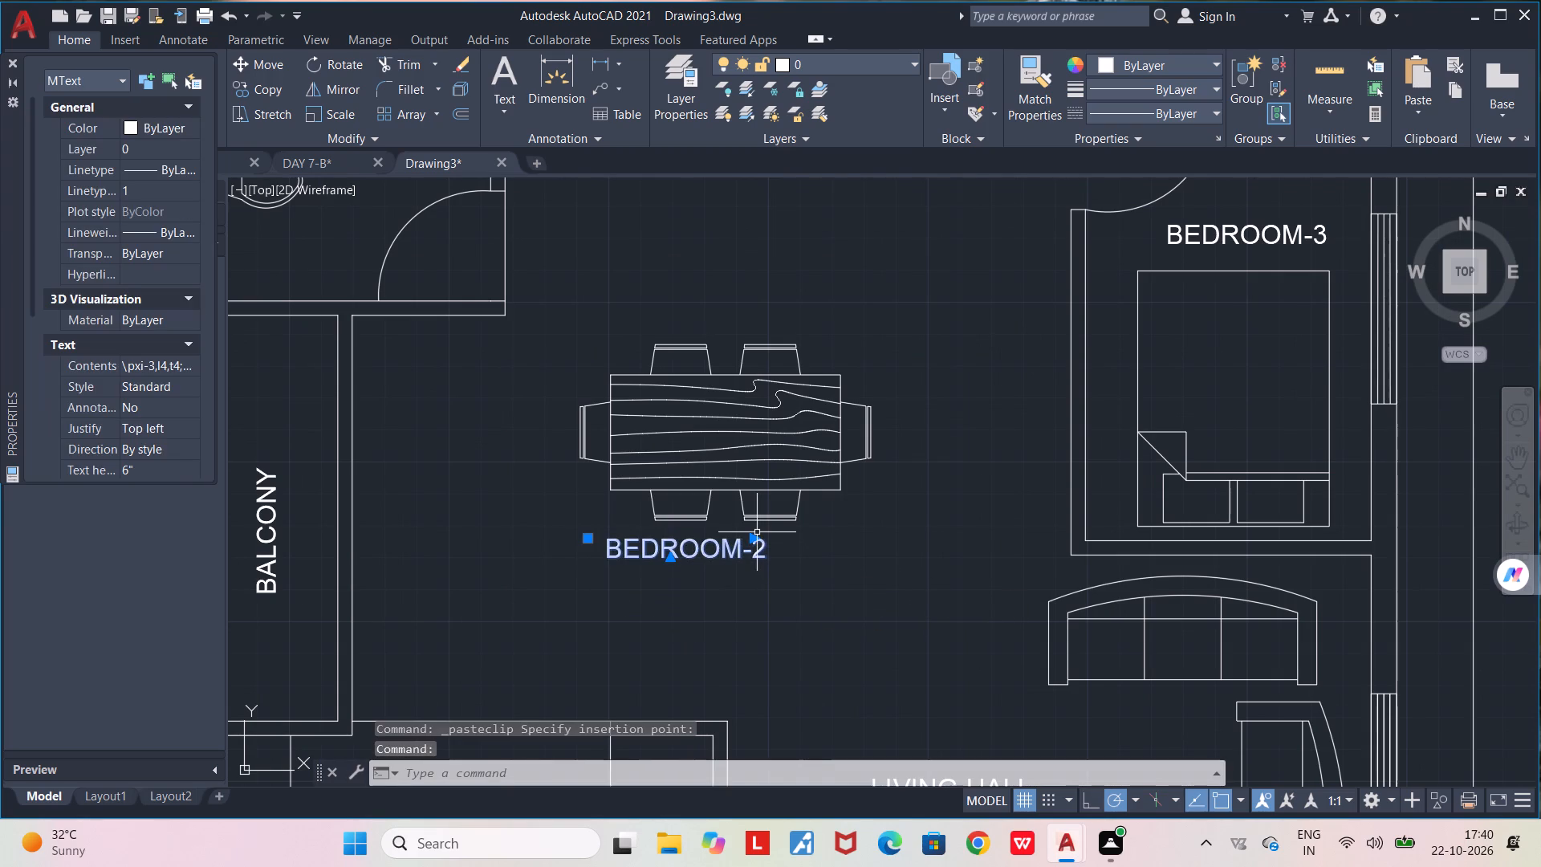
pyautogui.click(757, 534)
pyautogui.click(811, 531)
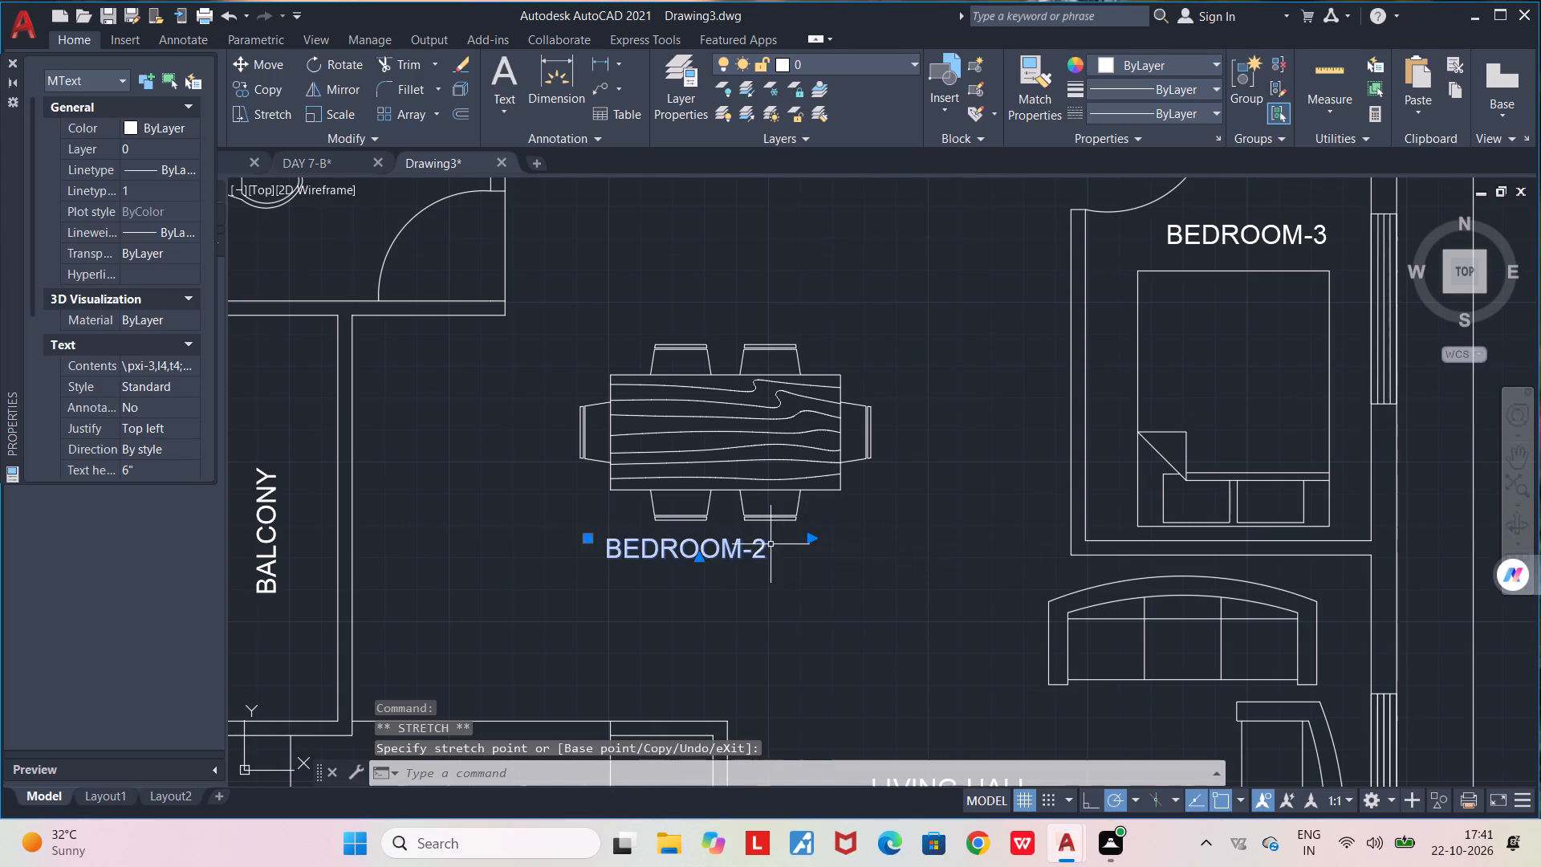
pyautogui.doubleClick(762, 539)
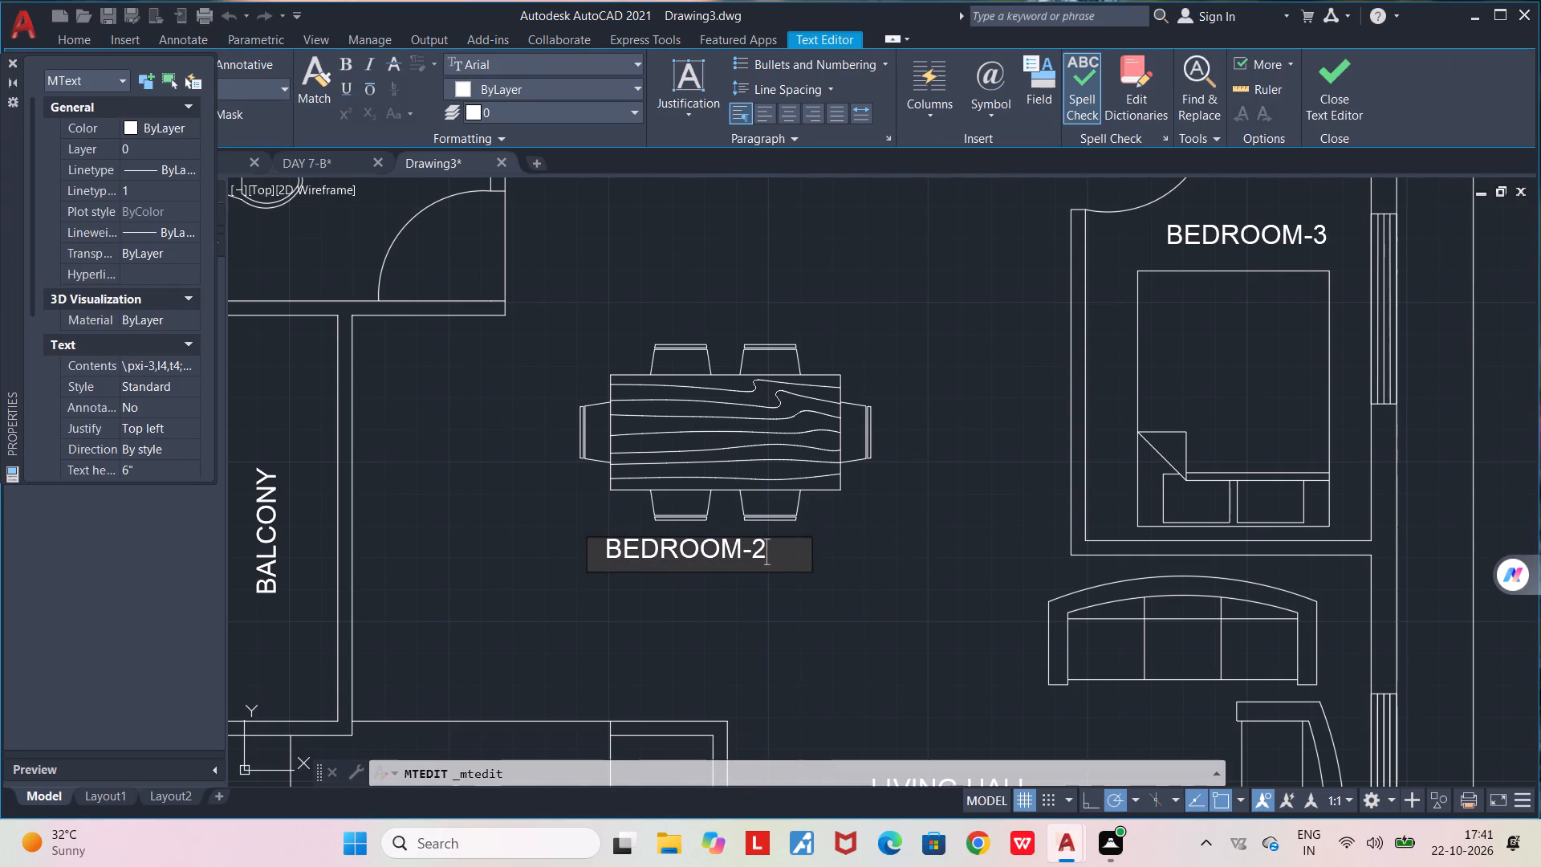
pyautogui.press('BackSpace')
pyautogui.press('BackSpace')
pyautogui.press('BackSpace')
pyautogui.press('BackSpace')
pyautogui.press('BackSpace')
pyautogui.press('BackSpace')
pyautogui.press('BackSpace')
pyautogui.press('BackSpace')
pyautogui.press('BackSpace')
pyautogui.press('BackSpace')
pyautogui.press('BackSpace')
pyautogui.press('BackSpace')
pyautogui.press('BackSpace')
pyautogui.press('BackSpace')
pyautogui.press('BackSpace')
pyautogui.press('BackSpace')
pyautogui.press('BackSpace')
pyautogui.write('DINING HALL')
pyautogui.click(789, 641)
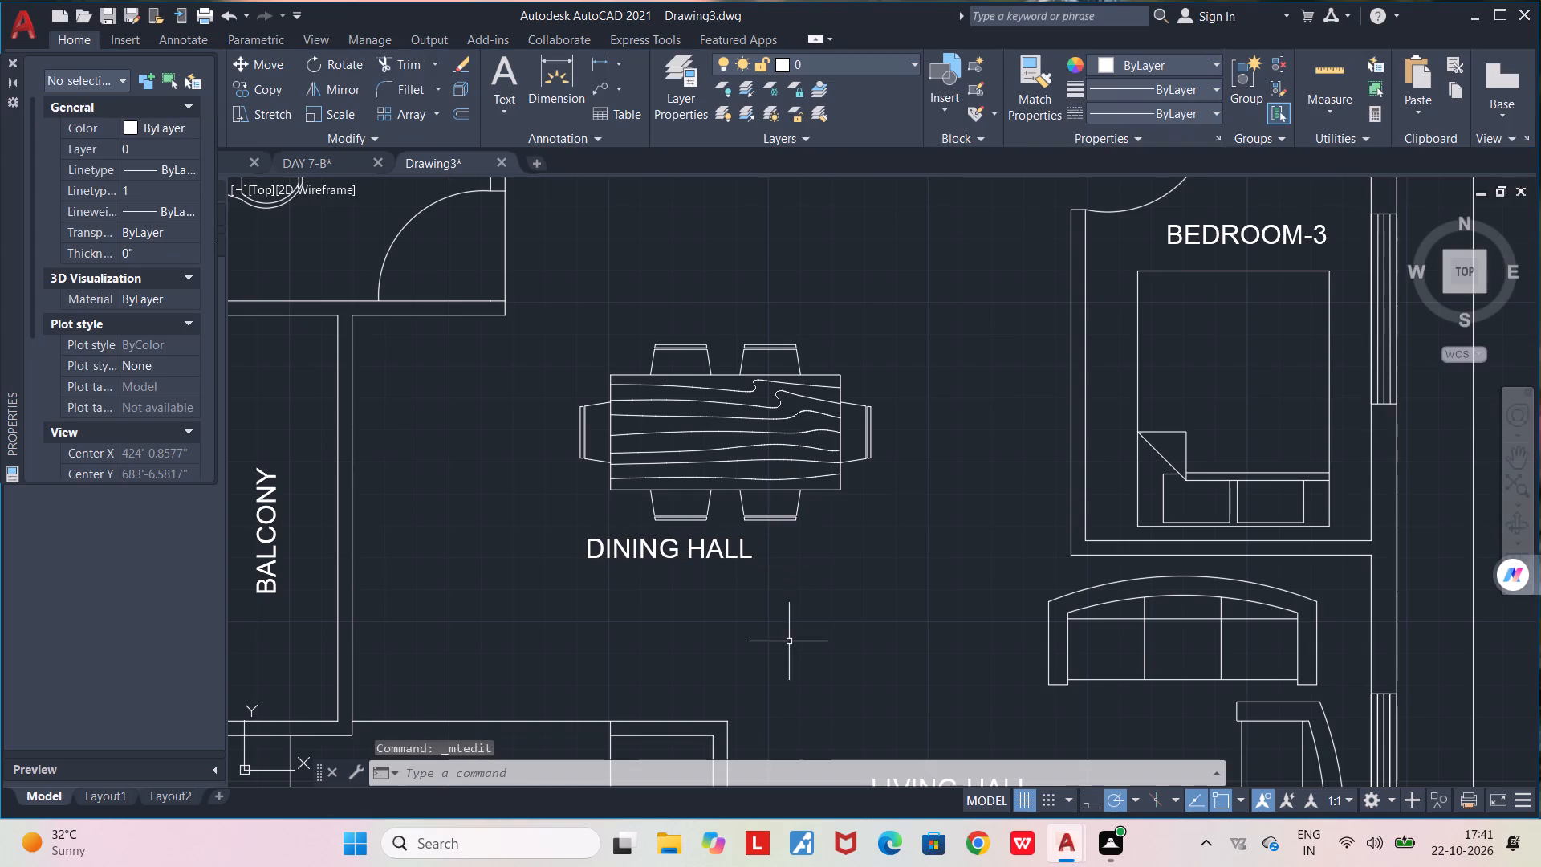
# Move the DINING HALL label slightly so it sits centred beneath the dining table.
pyautogui.click(682, 554)
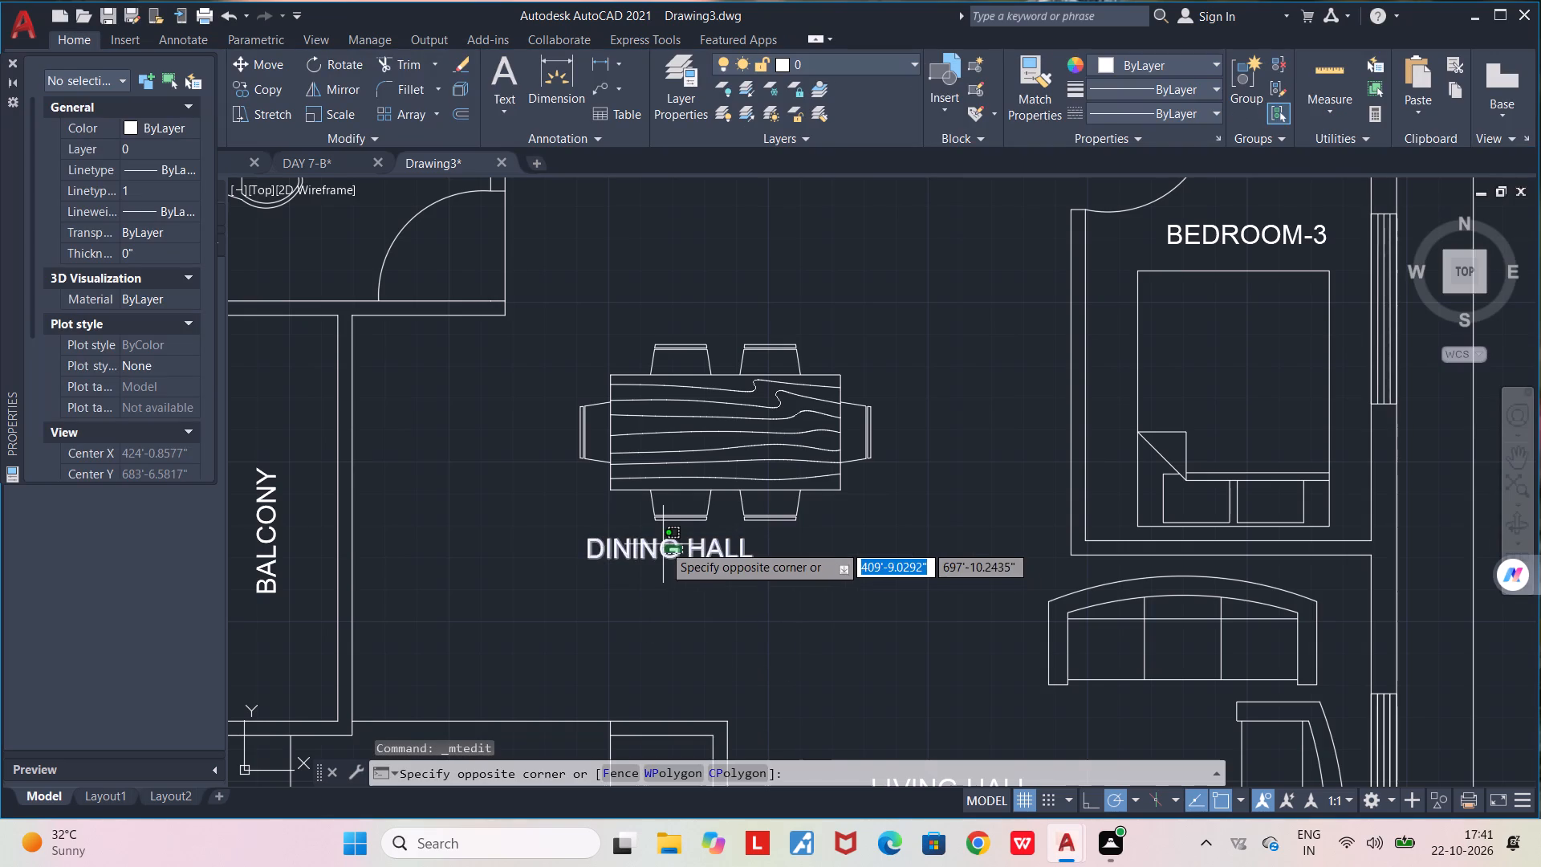
pyautogui.click(663, 544)
pyautogui.moveTo(661, 544); pyautogui.dragTo(693, 552)
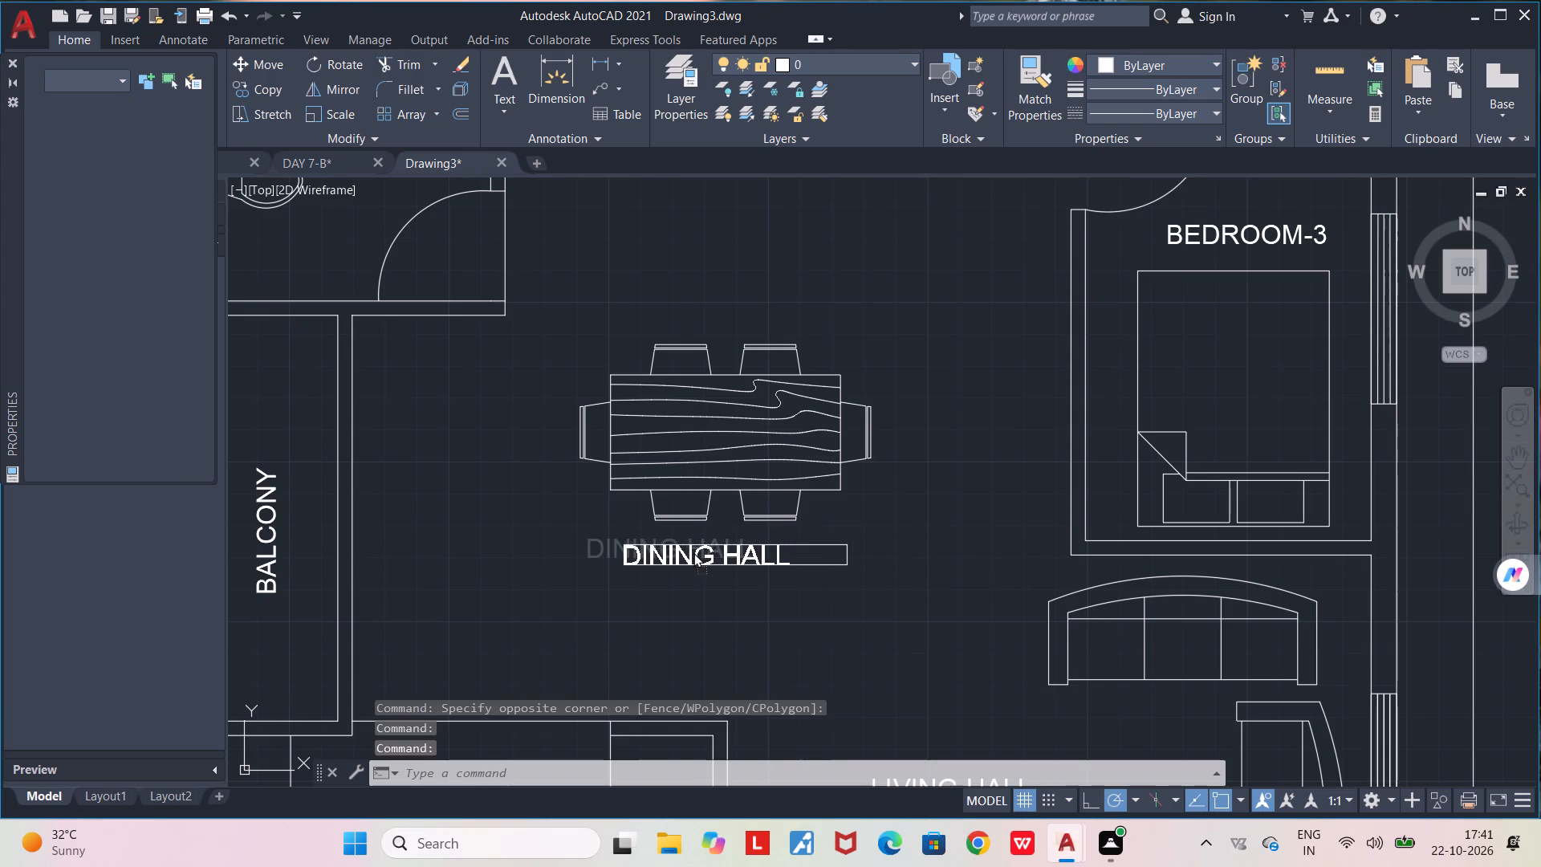
pyautogui.moveTo(693, 552); pyautogui.dragTo(690, 555)
pyautogui.click(690, 555)
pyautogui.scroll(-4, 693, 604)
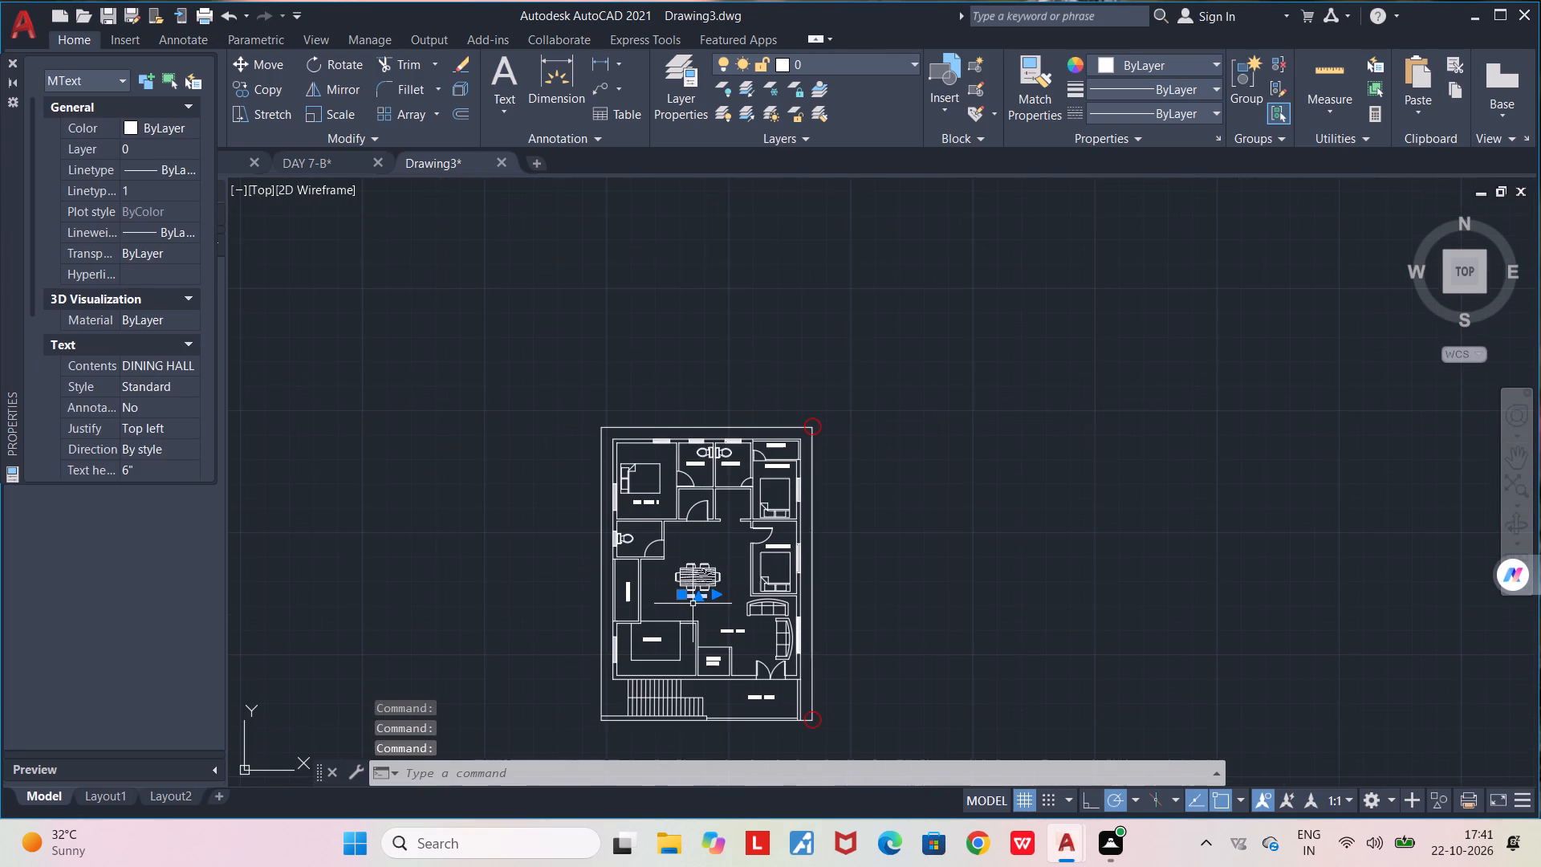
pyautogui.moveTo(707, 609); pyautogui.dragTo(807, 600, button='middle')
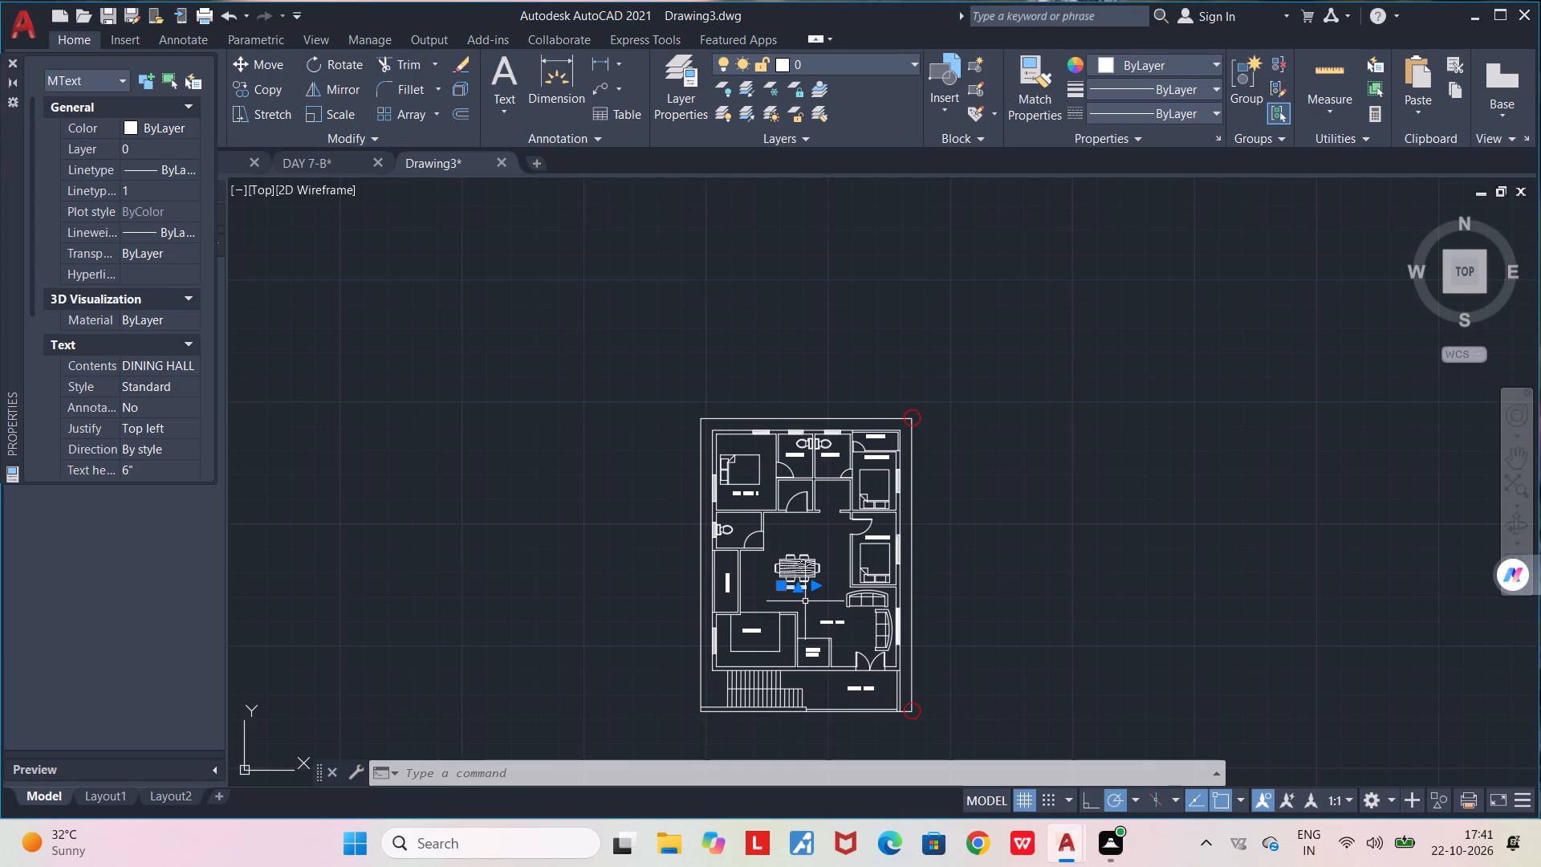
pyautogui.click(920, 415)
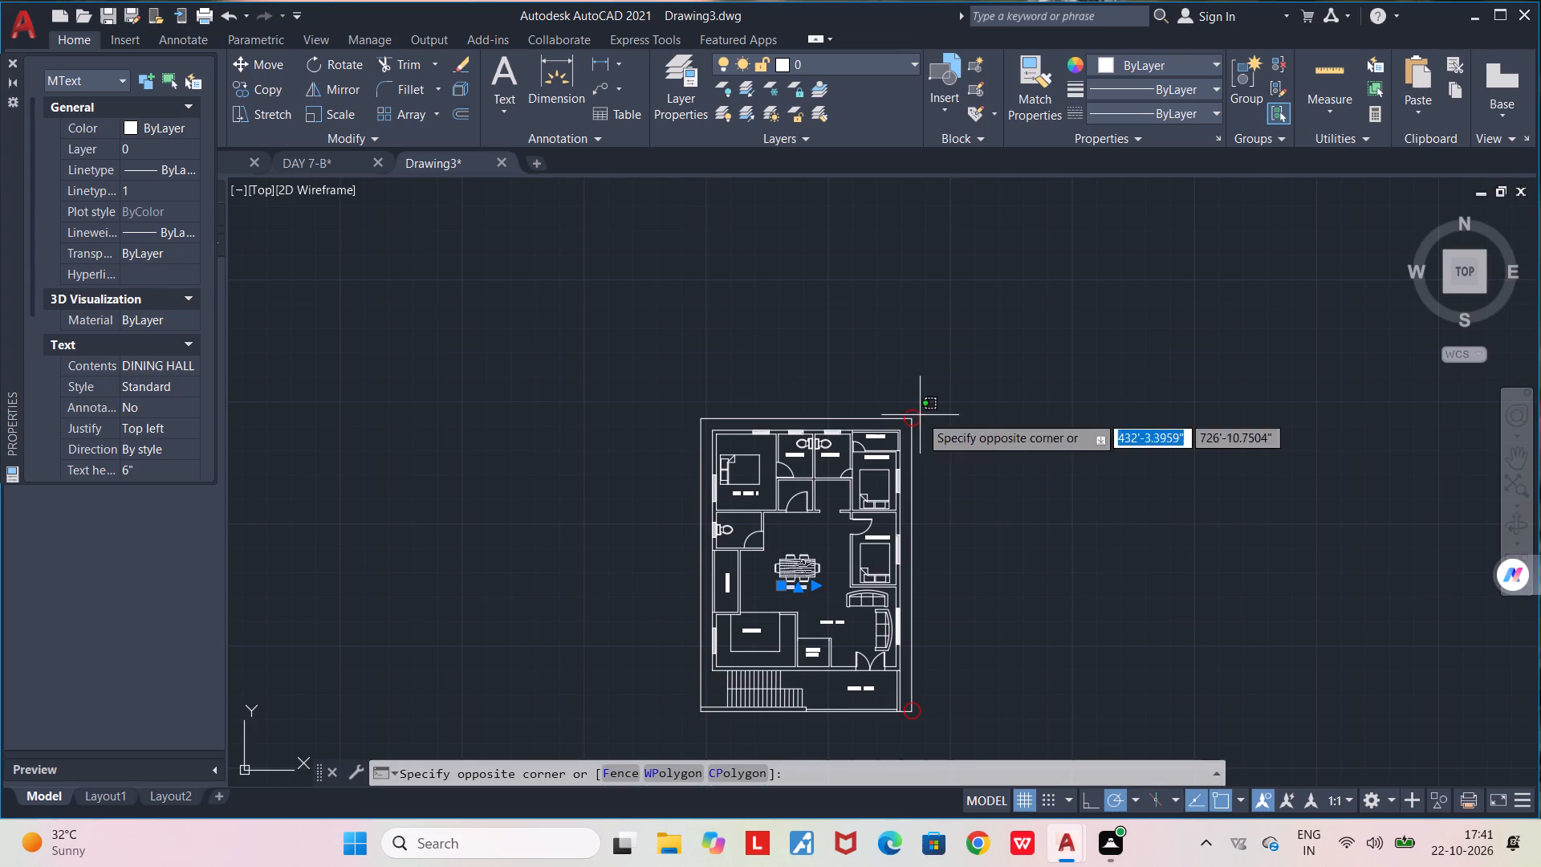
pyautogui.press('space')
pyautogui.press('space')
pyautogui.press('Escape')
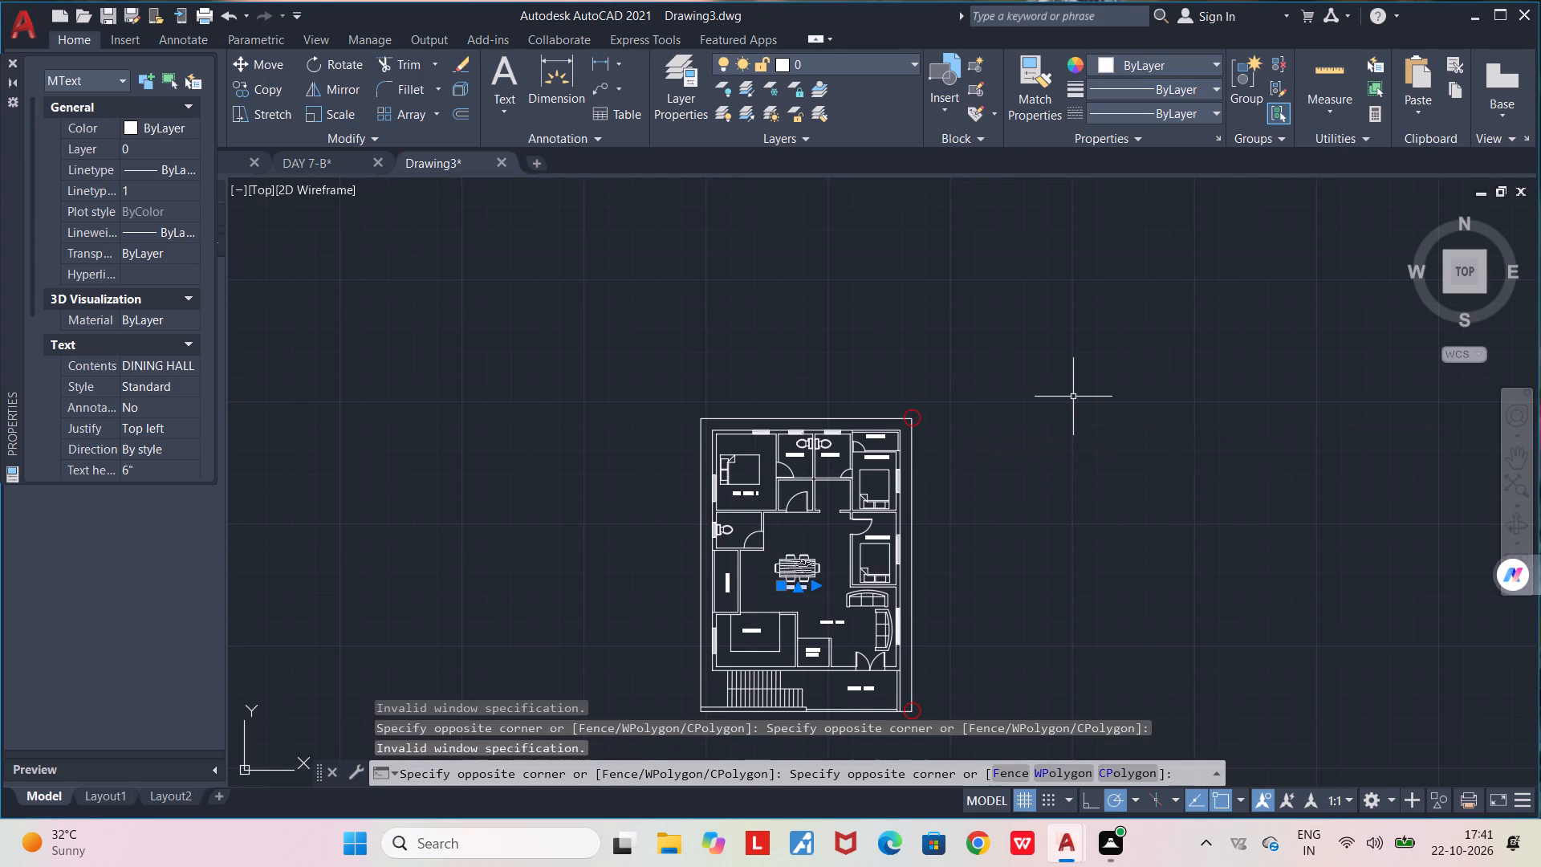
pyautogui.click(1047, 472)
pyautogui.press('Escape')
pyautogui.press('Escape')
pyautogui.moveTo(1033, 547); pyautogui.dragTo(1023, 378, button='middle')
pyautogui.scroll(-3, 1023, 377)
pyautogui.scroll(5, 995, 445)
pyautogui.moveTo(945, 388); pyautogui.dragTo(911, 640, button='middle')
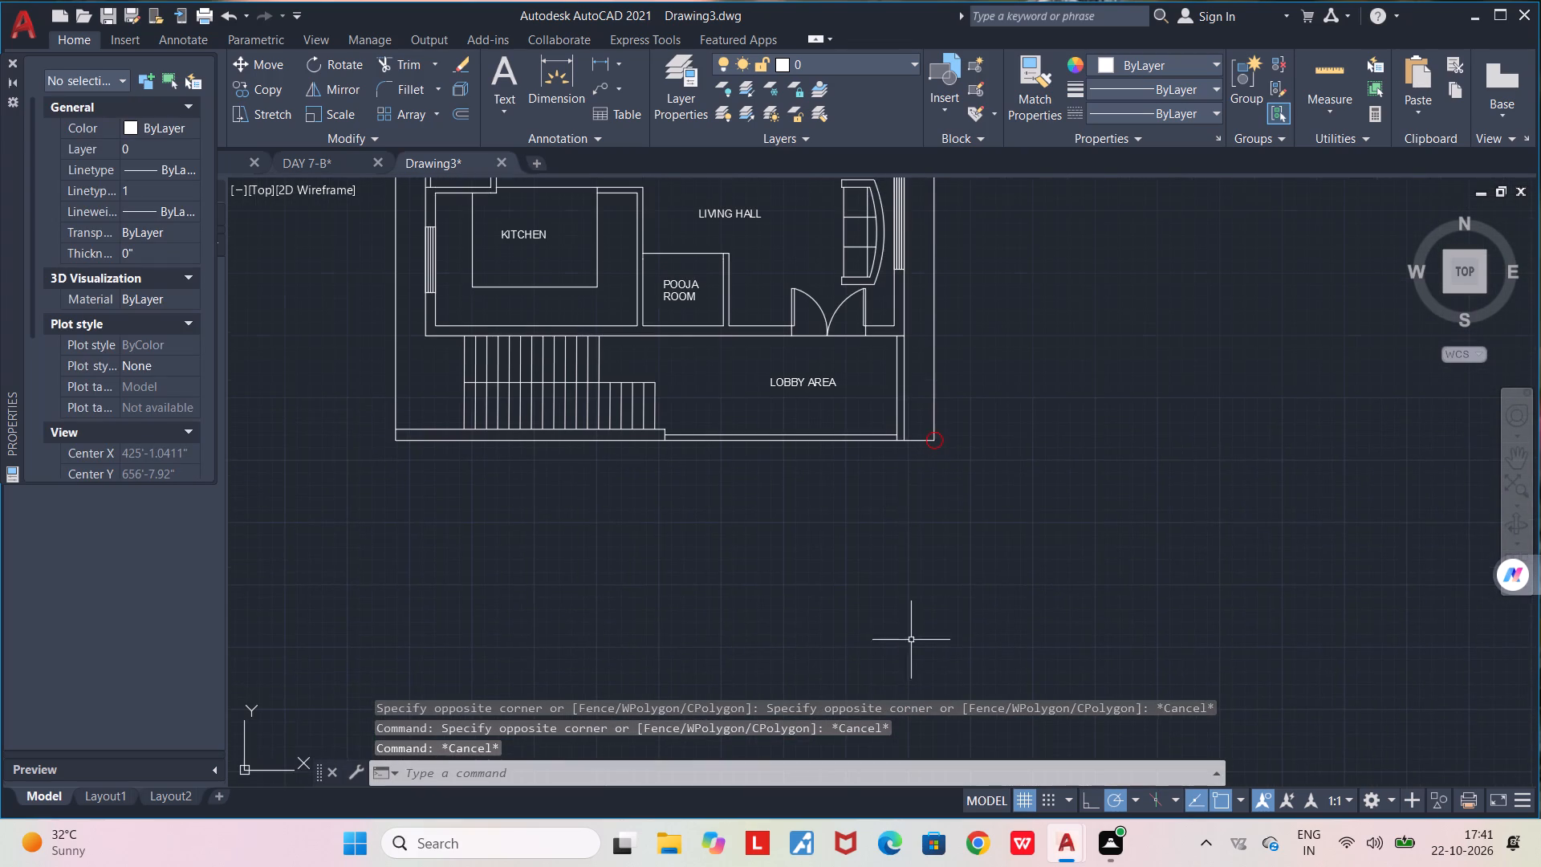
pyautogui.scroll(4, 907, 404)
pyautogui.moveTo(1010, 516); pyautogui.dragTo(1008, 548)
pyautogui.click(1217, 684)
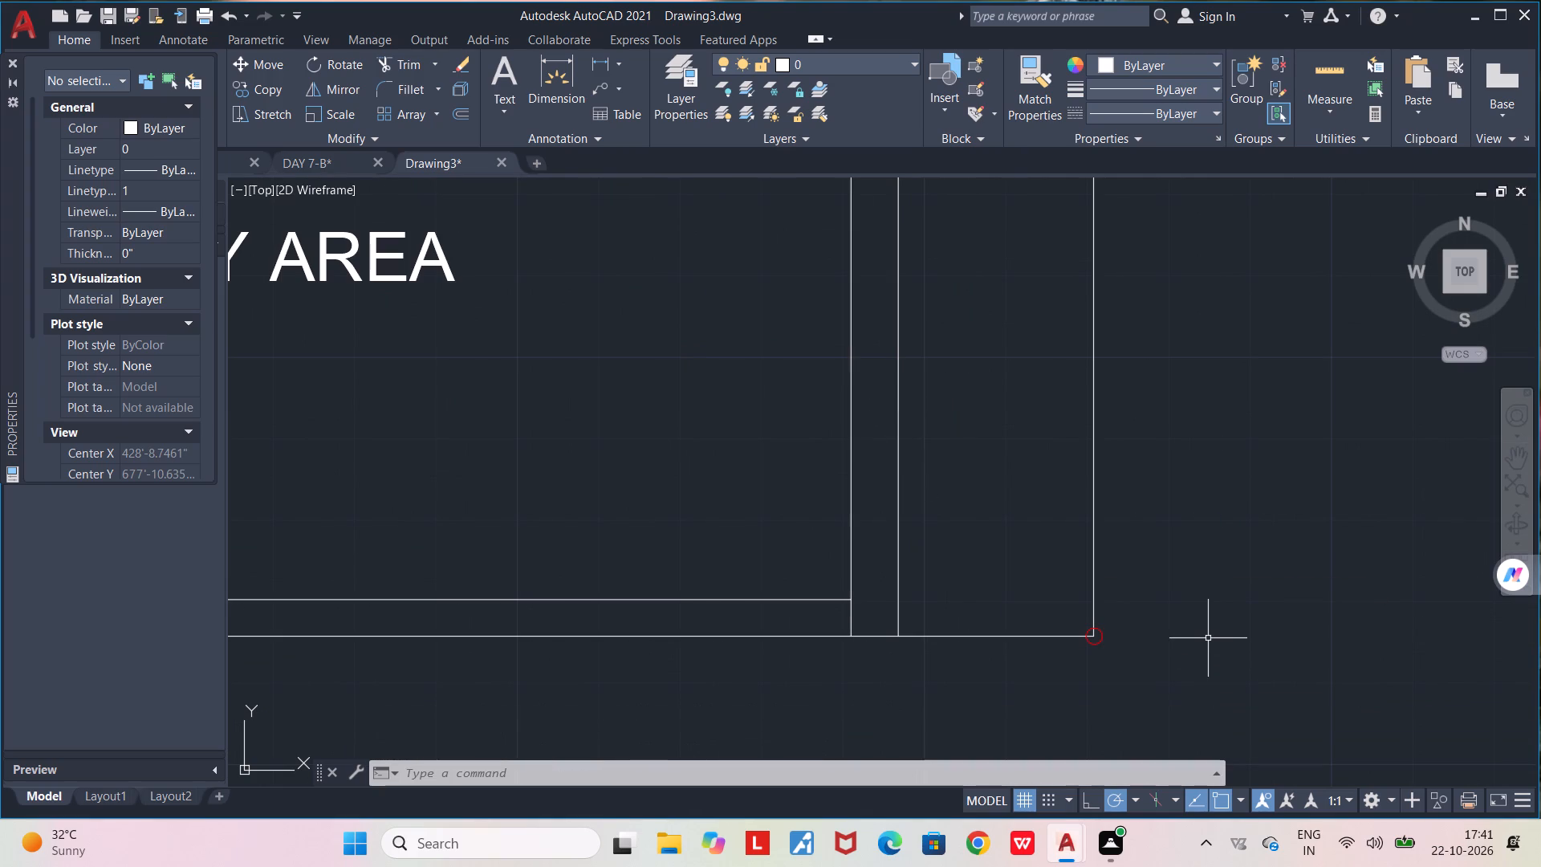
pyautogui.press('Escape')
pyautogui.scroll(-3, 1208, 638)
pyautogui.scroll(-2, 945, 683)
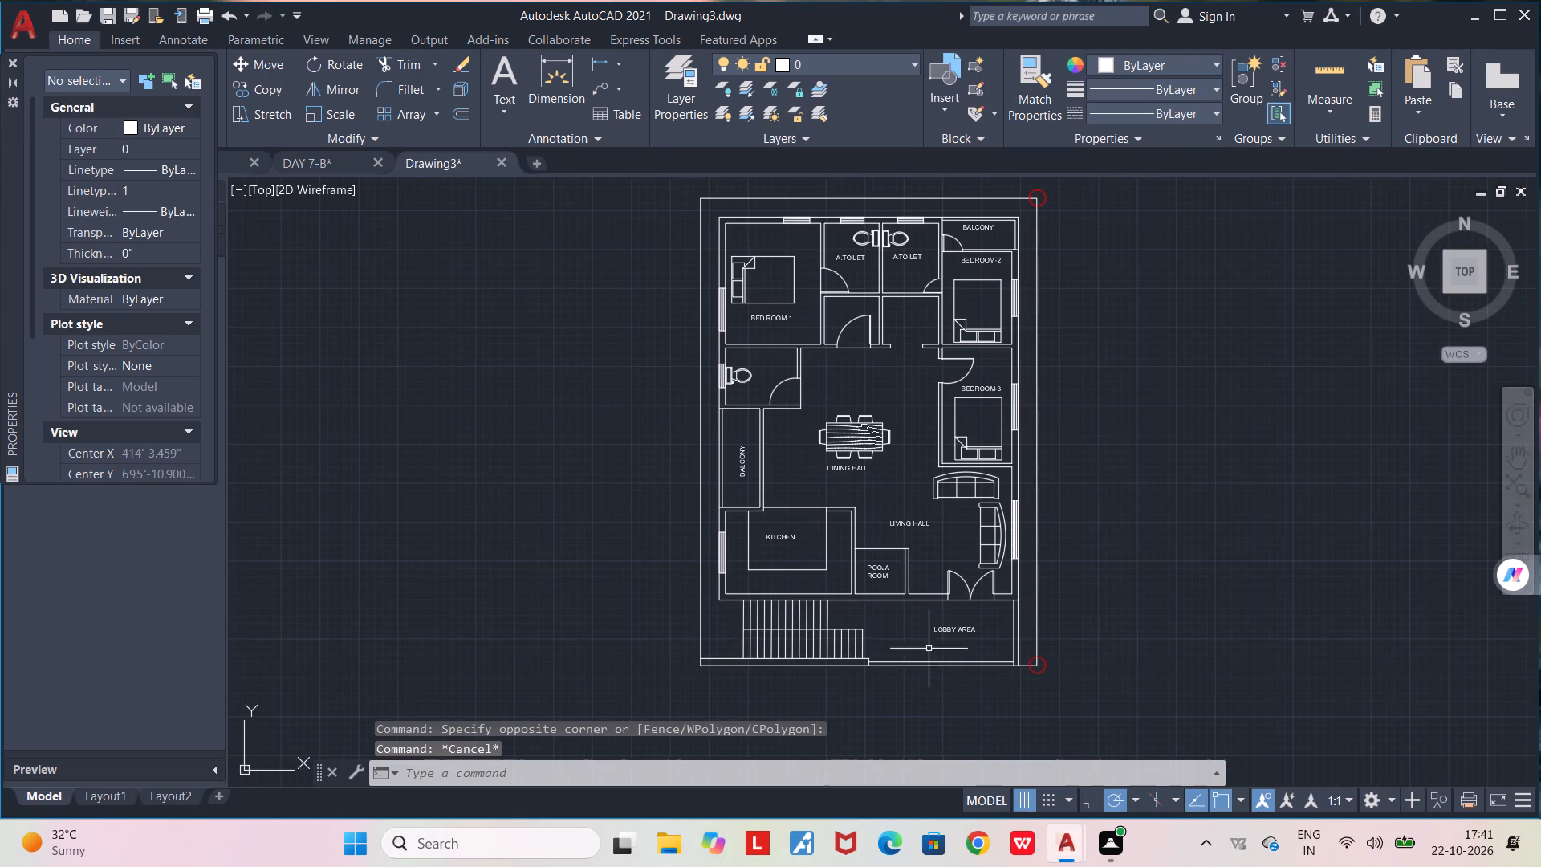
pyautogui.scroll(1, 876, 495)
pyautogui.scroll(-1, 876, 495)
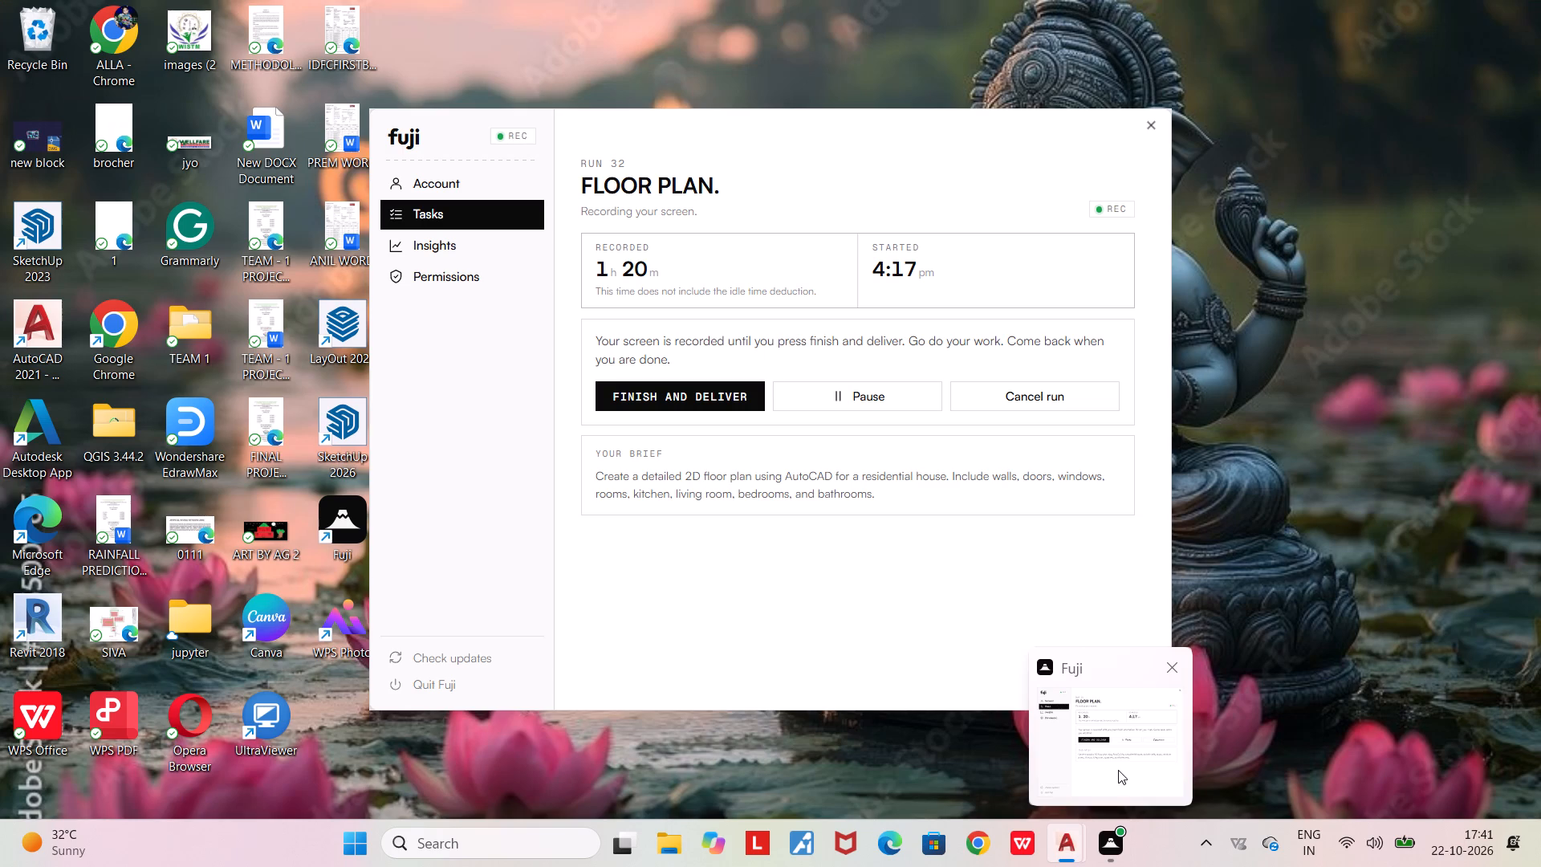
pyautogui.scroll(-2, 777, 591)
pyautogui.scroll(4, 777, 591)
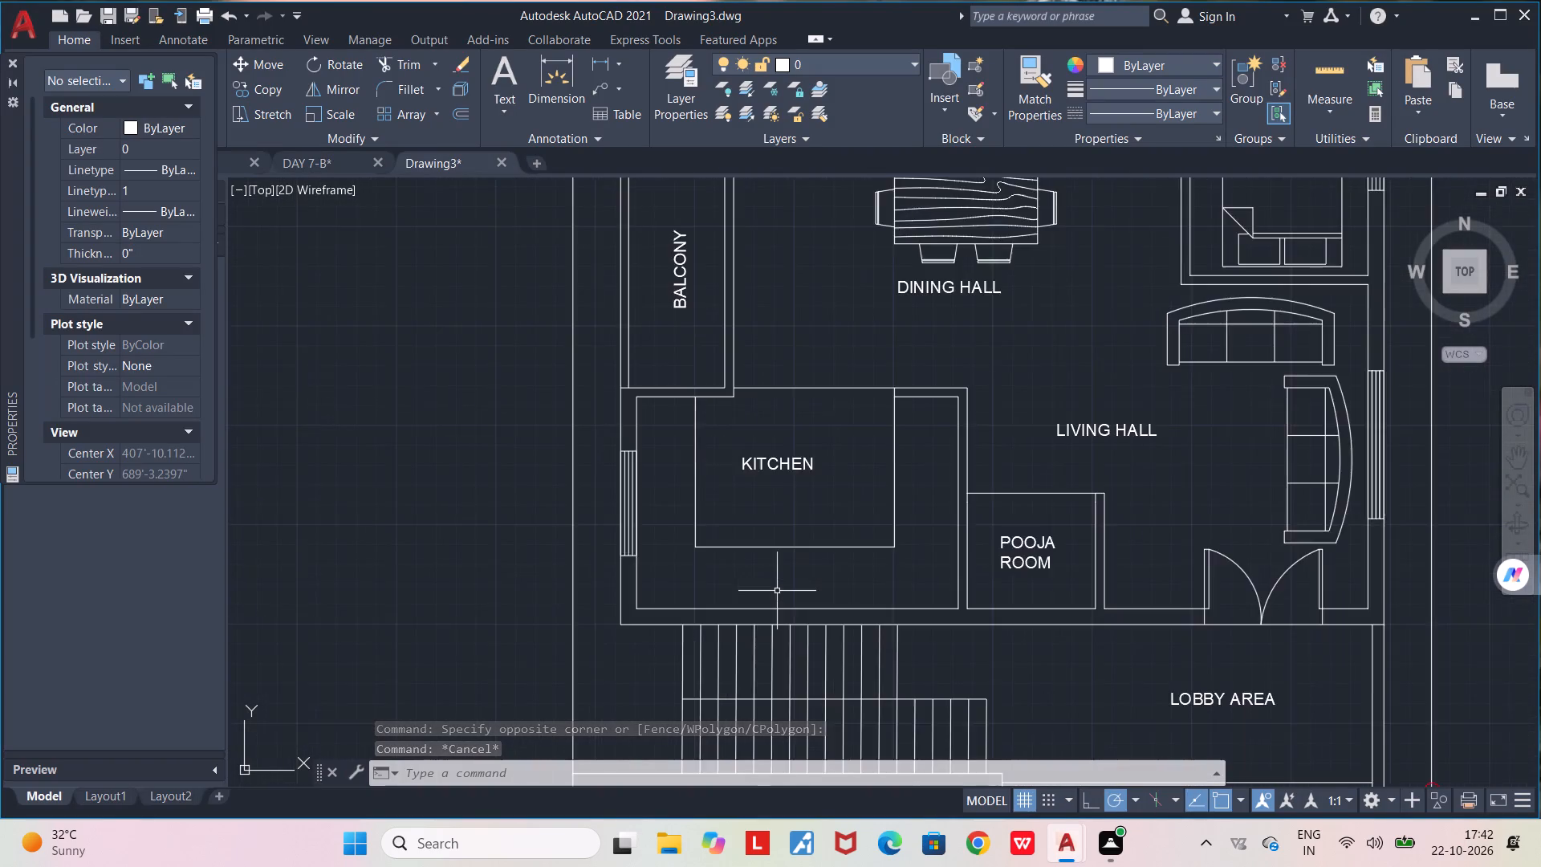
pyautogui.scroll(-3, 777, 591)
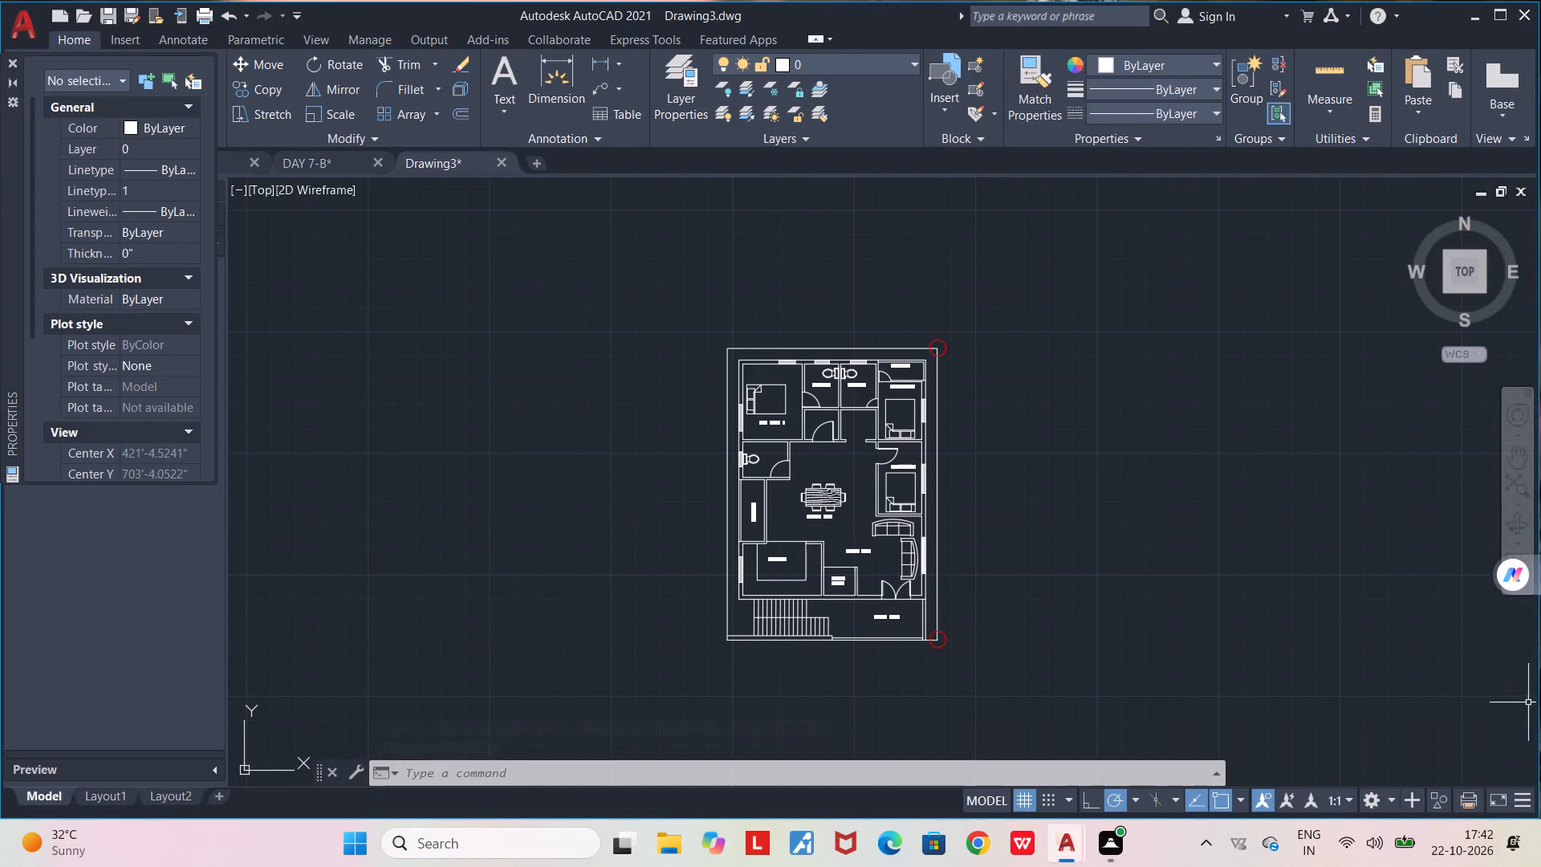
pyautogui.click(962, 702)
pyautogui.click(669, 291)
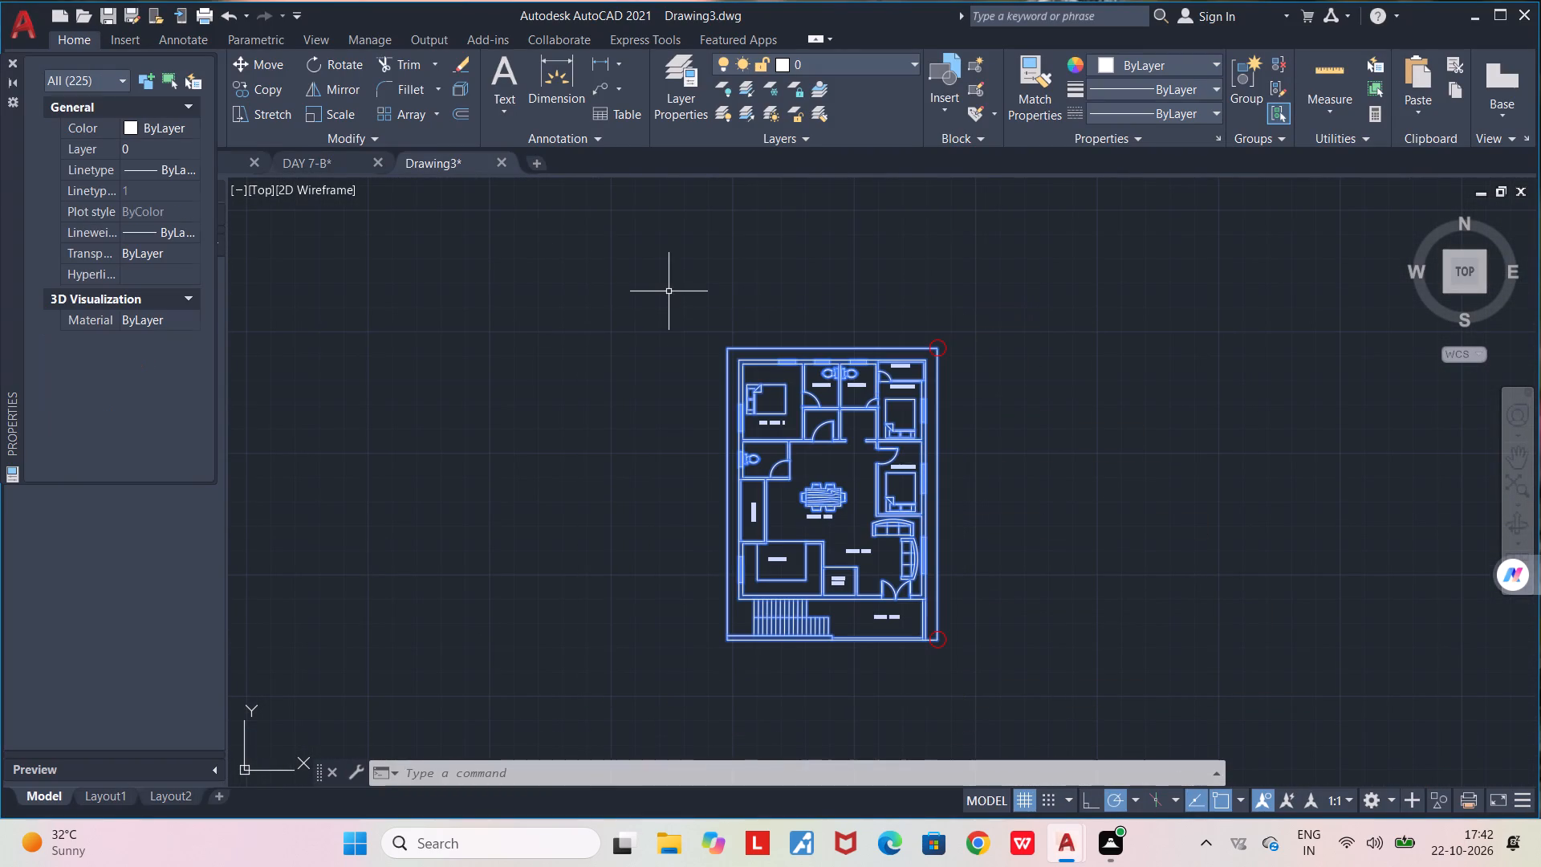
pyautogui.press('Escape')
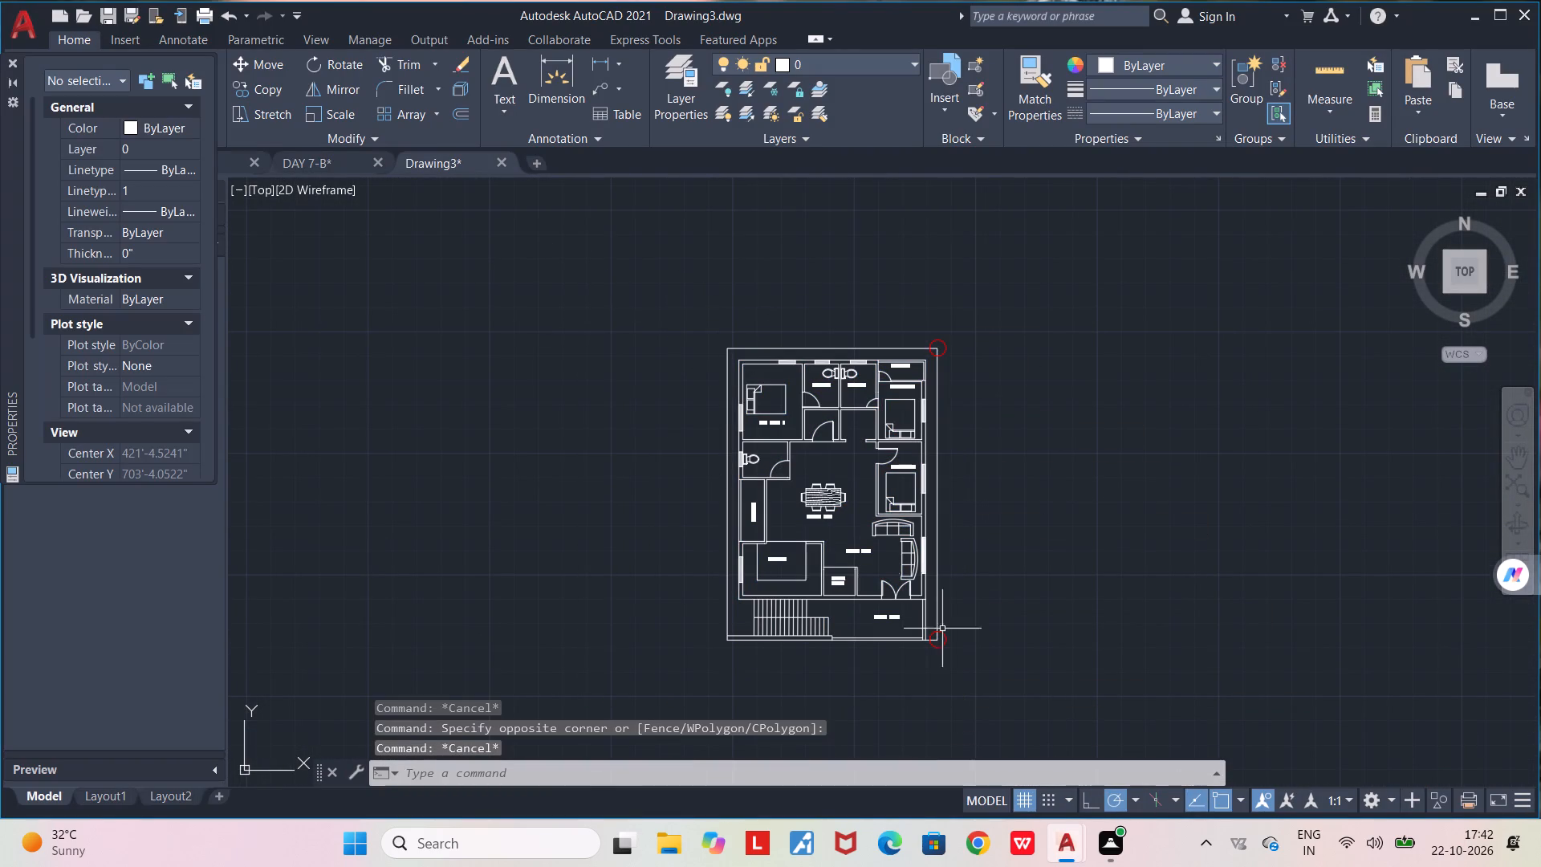
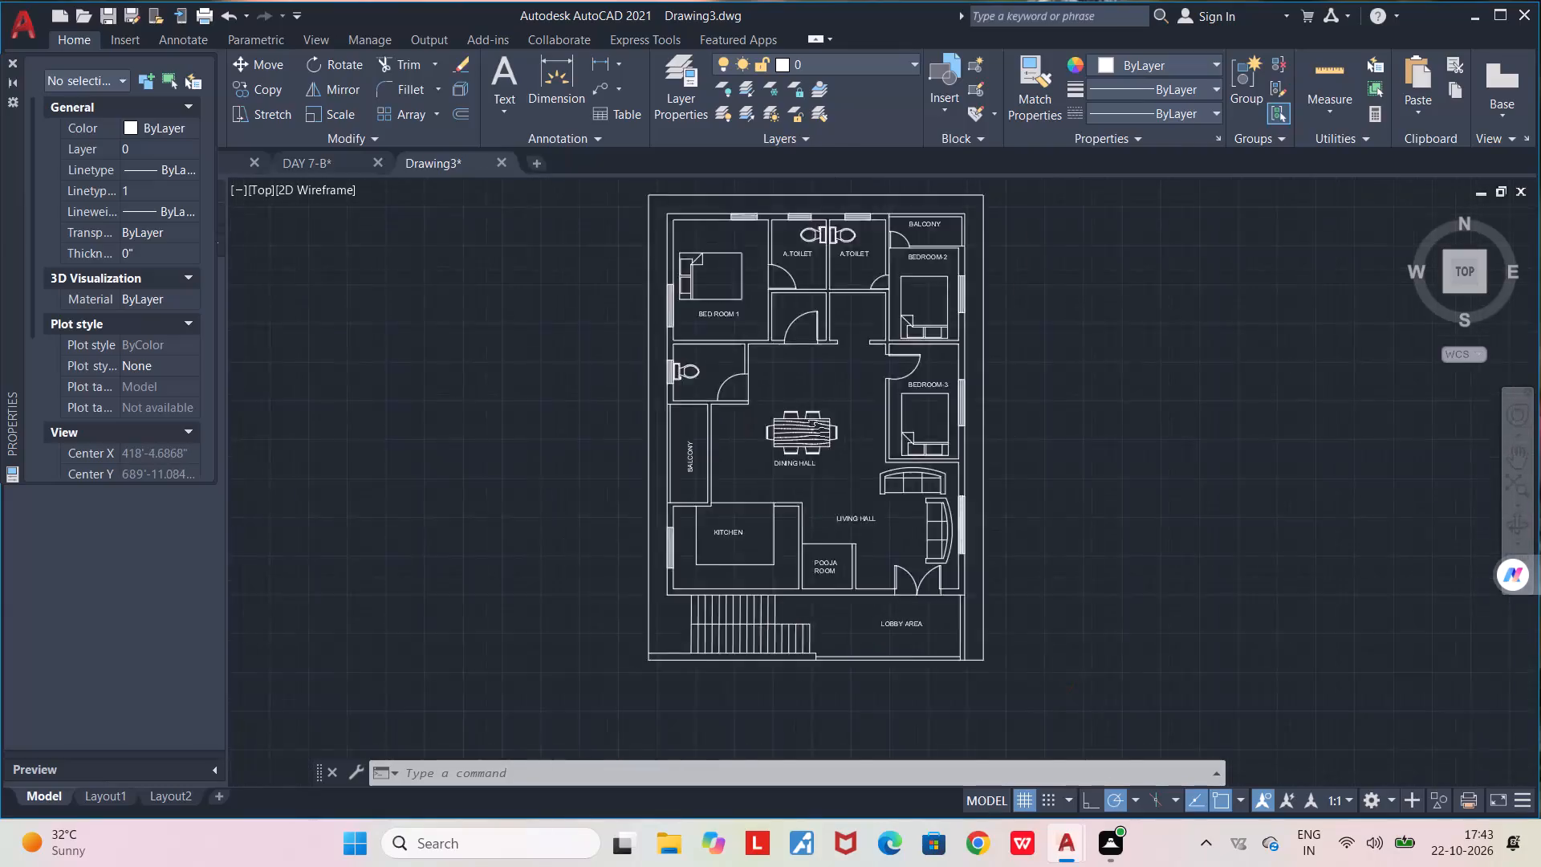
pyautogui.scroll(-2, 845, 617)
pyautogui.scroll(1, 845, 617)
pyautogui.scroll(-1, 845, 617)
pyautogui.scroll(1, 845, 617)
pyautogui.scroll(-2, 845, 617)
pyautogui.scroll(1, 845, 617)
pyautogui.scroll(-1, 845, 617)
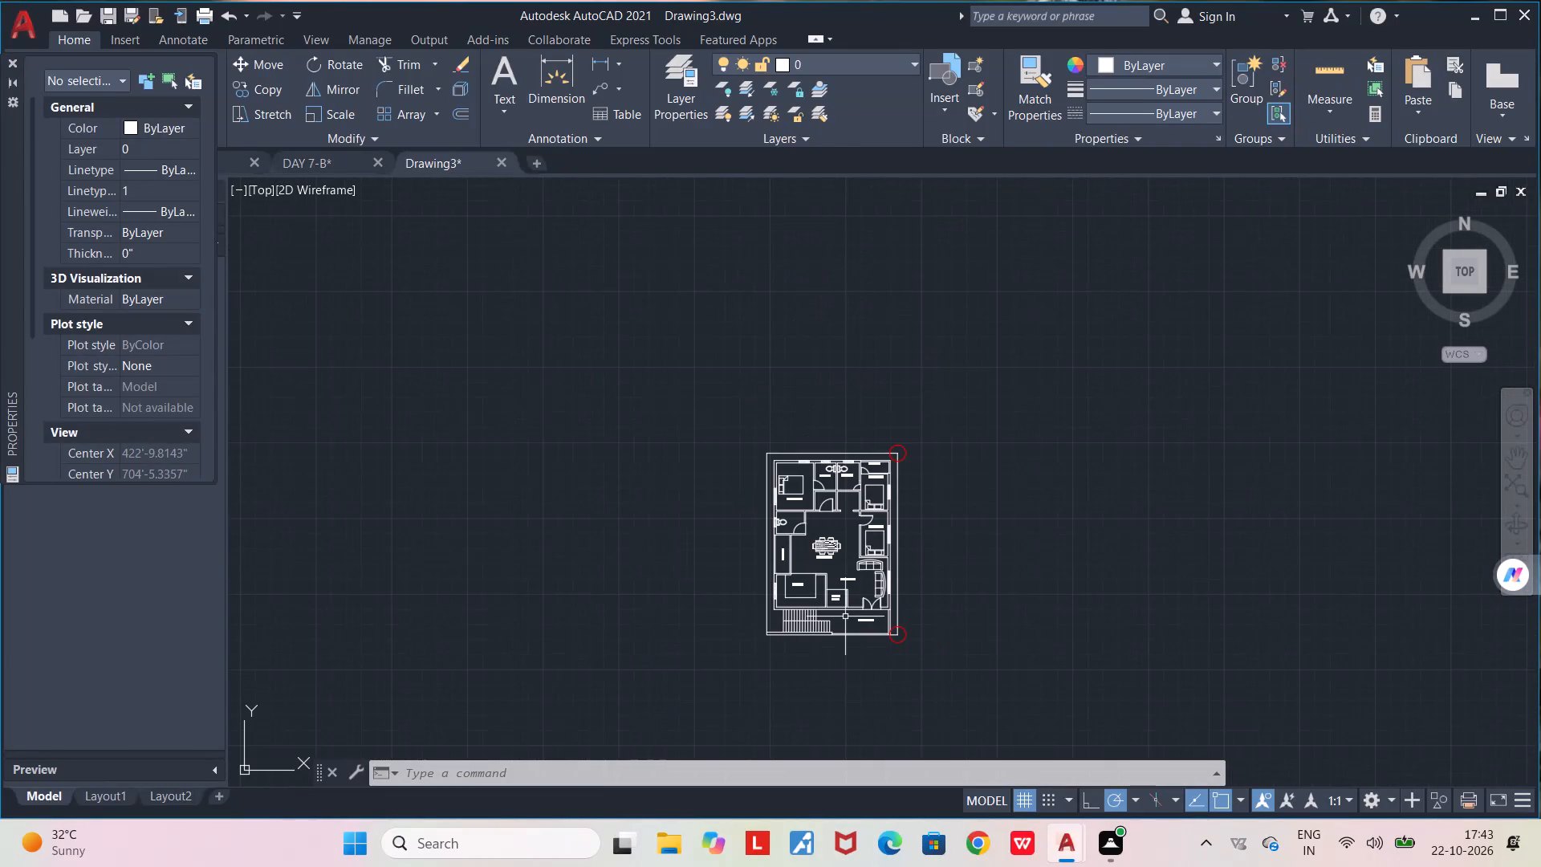
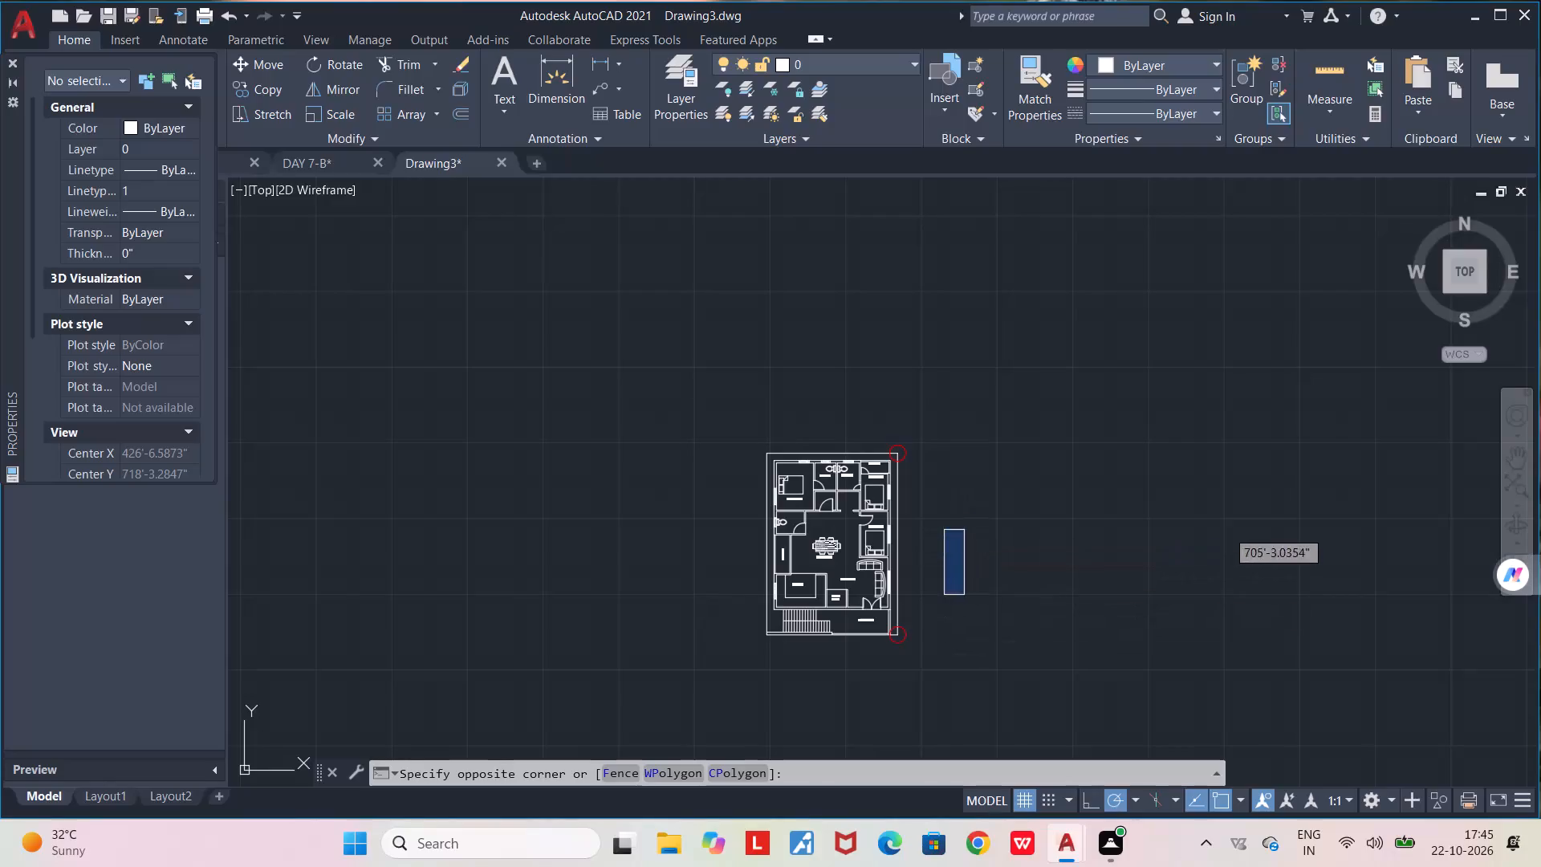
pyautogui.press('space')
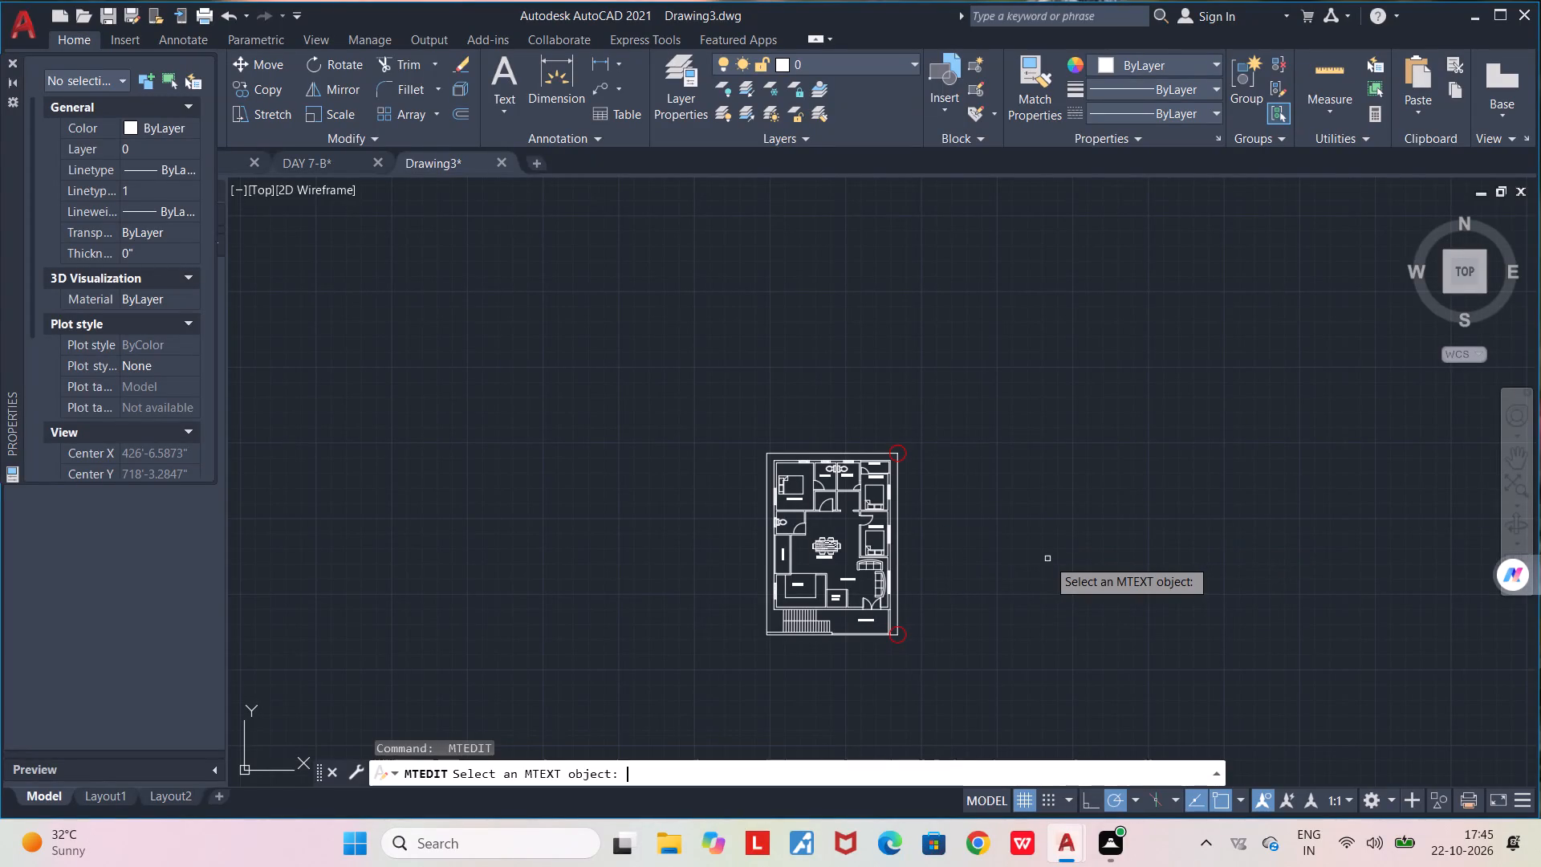
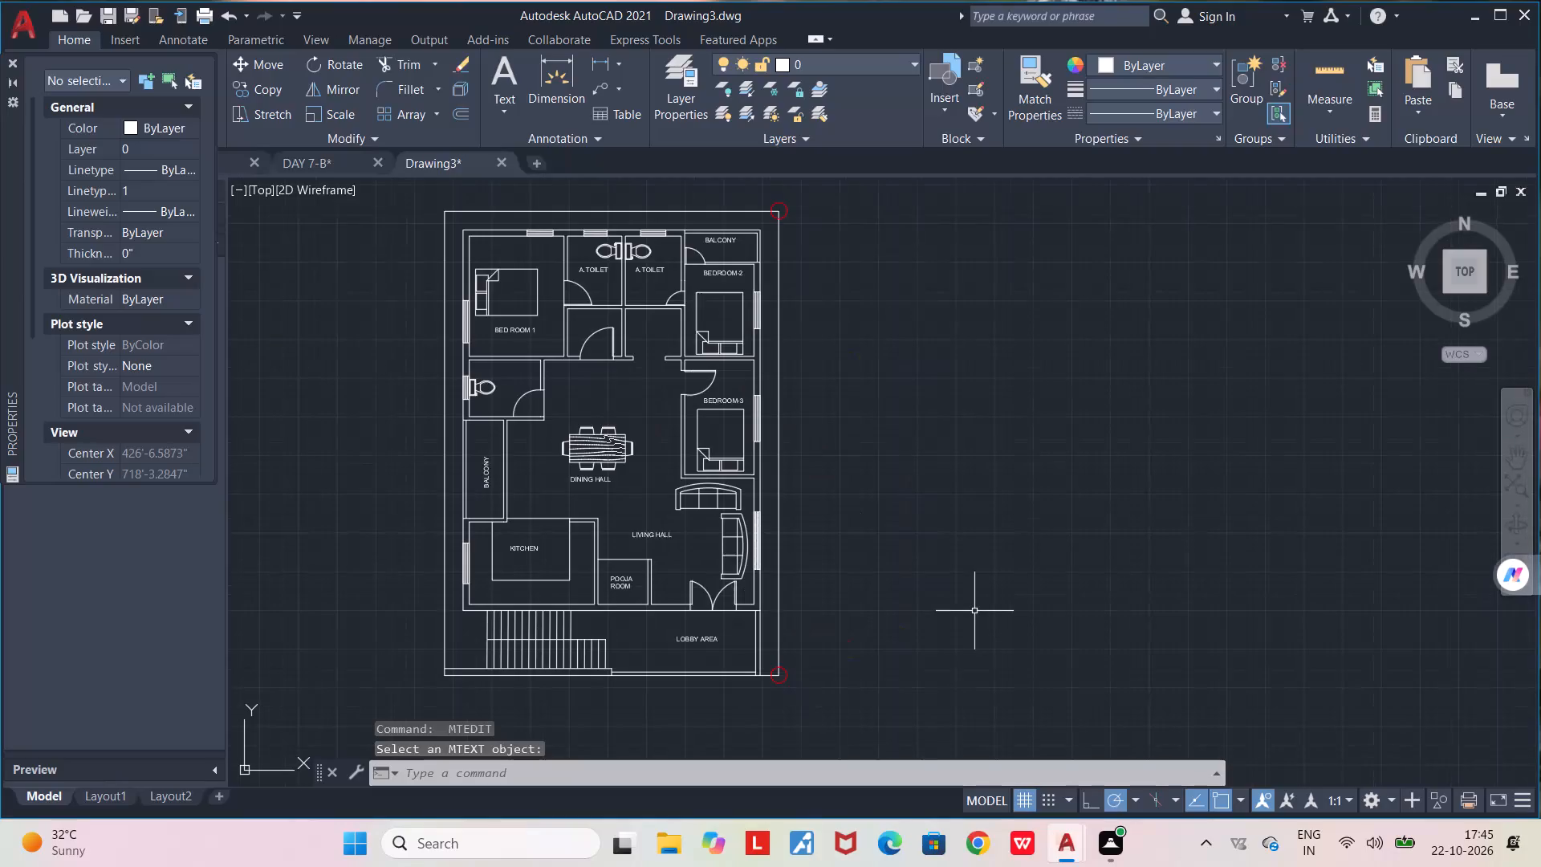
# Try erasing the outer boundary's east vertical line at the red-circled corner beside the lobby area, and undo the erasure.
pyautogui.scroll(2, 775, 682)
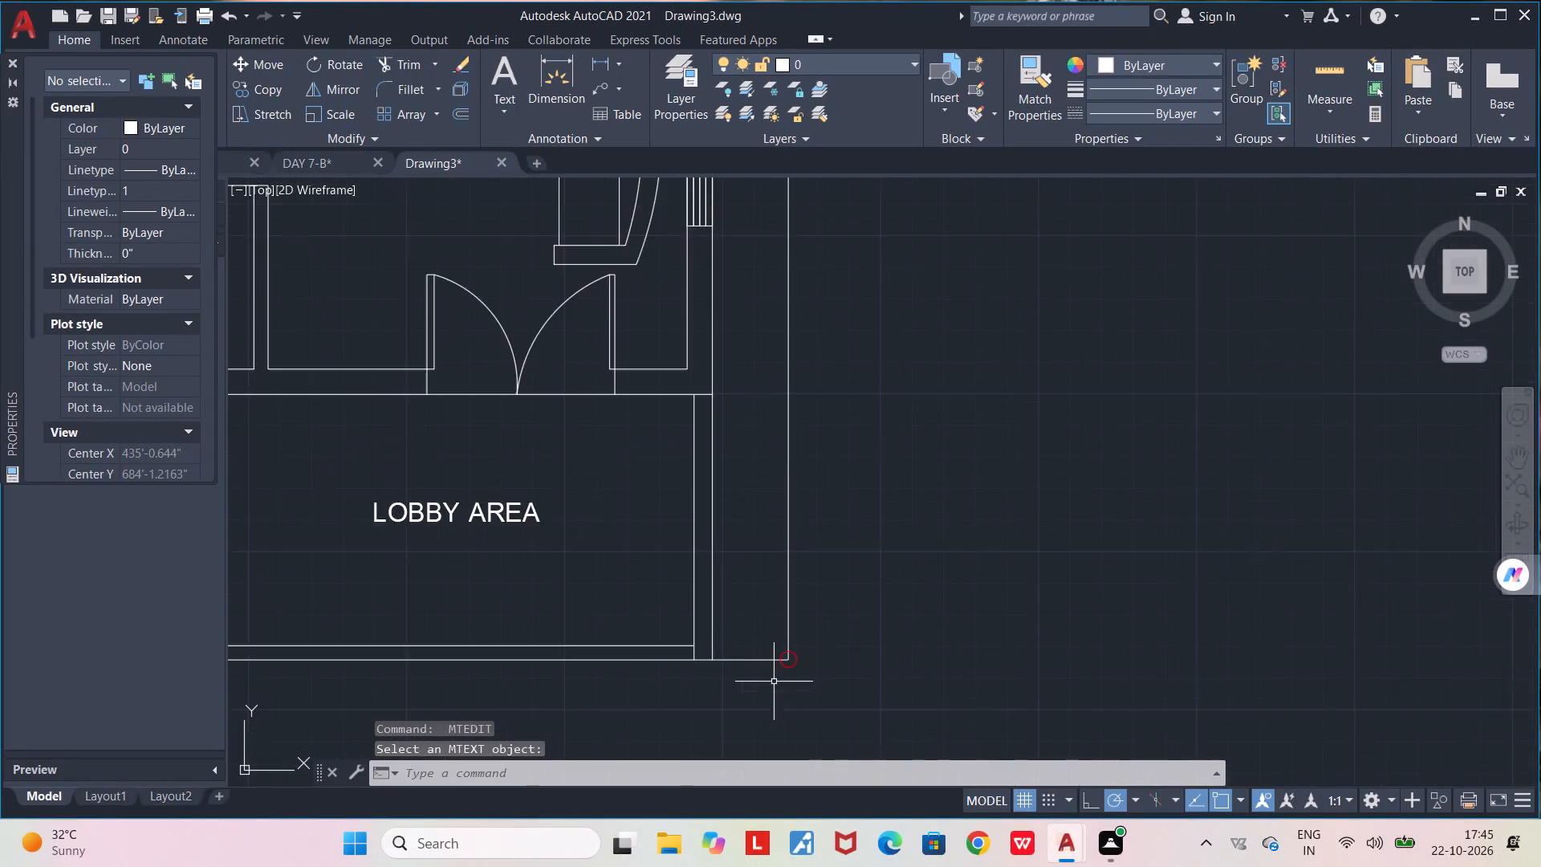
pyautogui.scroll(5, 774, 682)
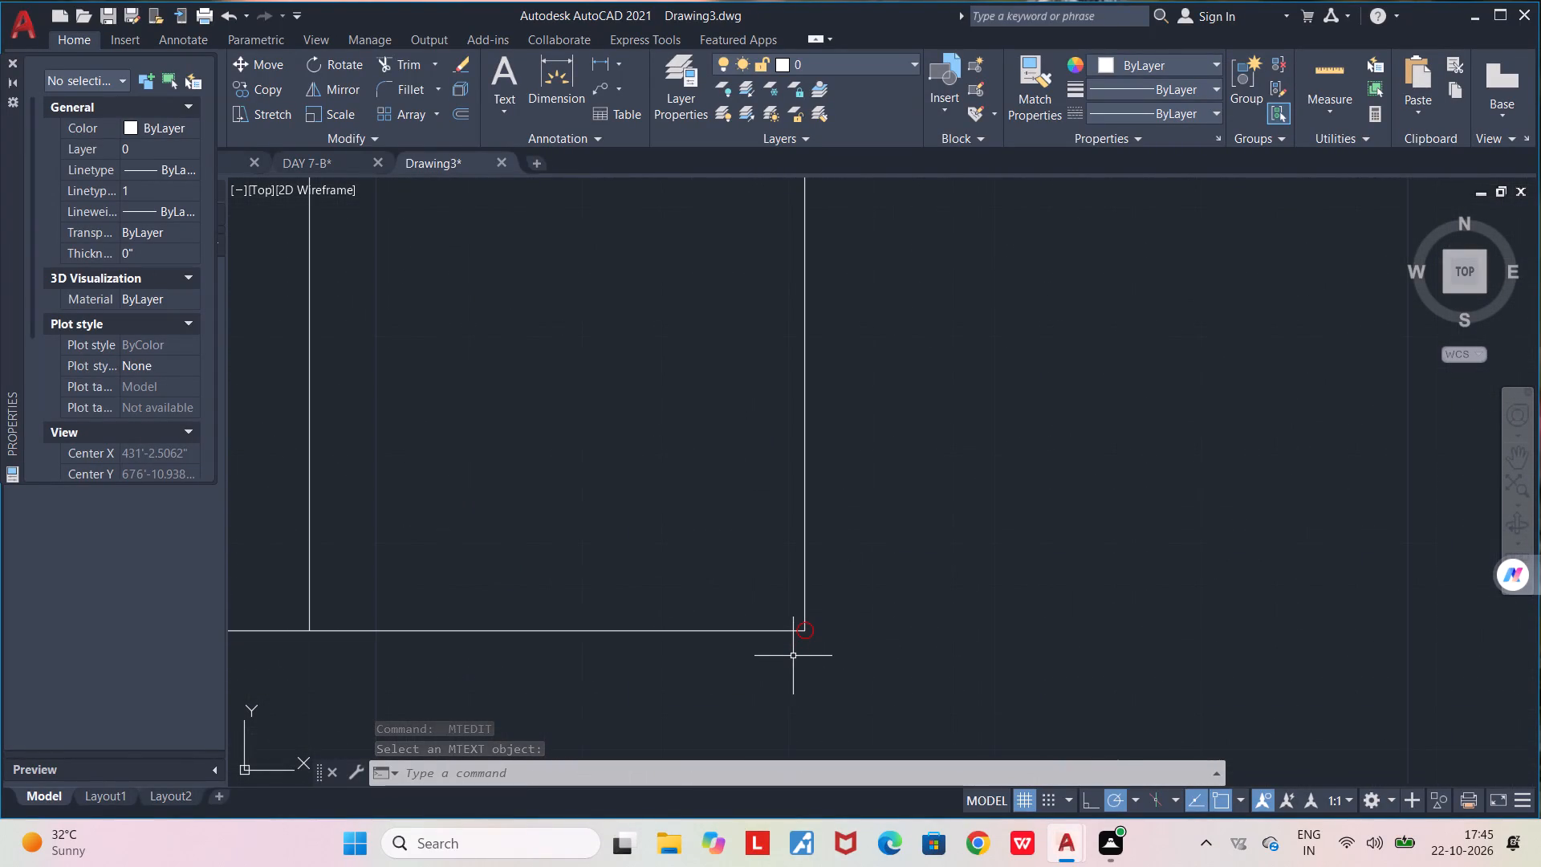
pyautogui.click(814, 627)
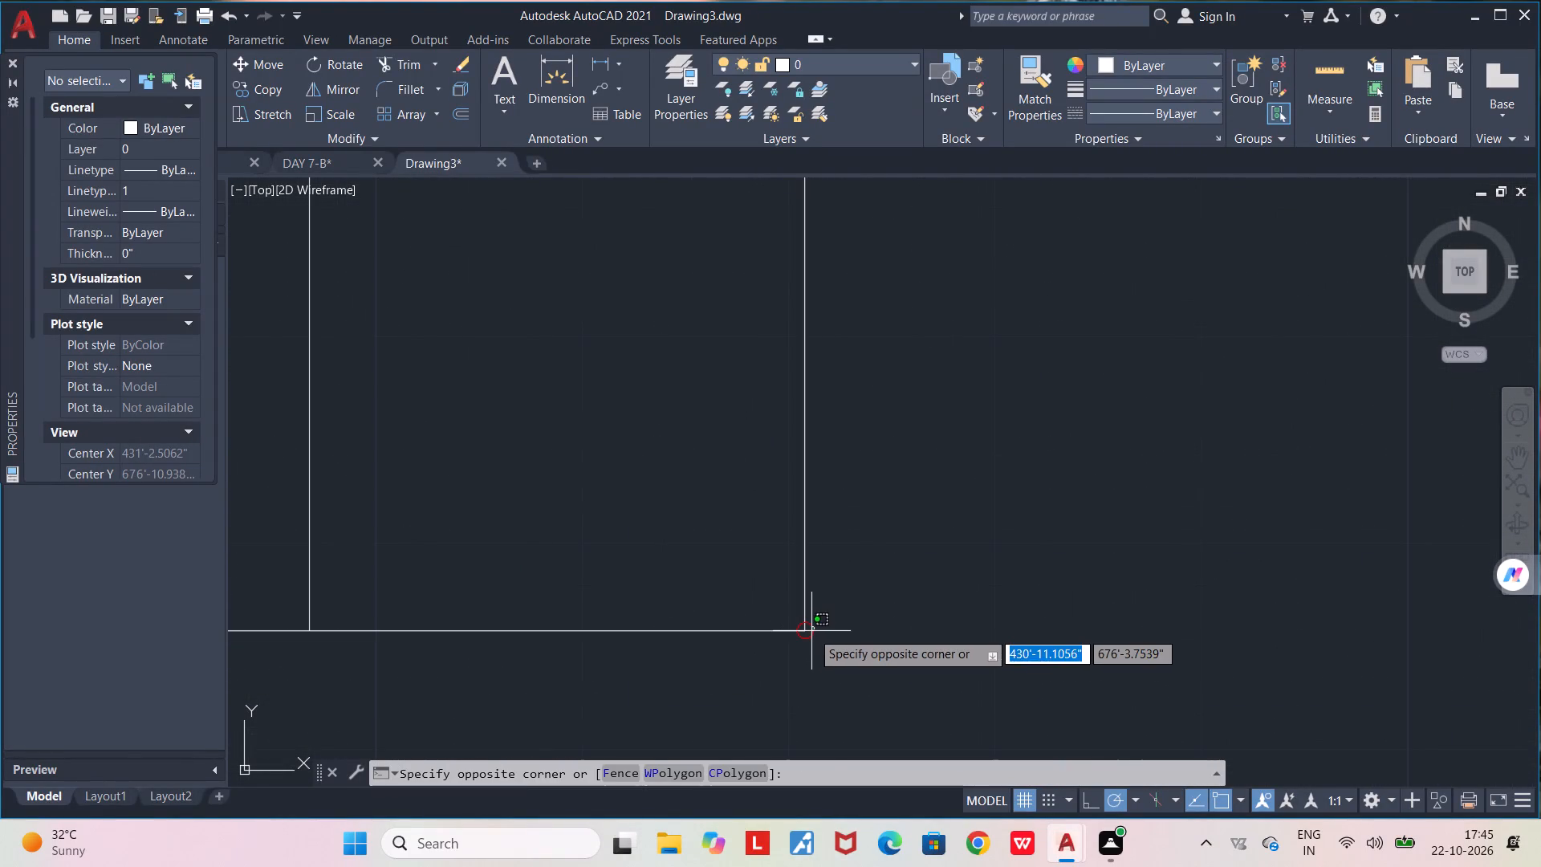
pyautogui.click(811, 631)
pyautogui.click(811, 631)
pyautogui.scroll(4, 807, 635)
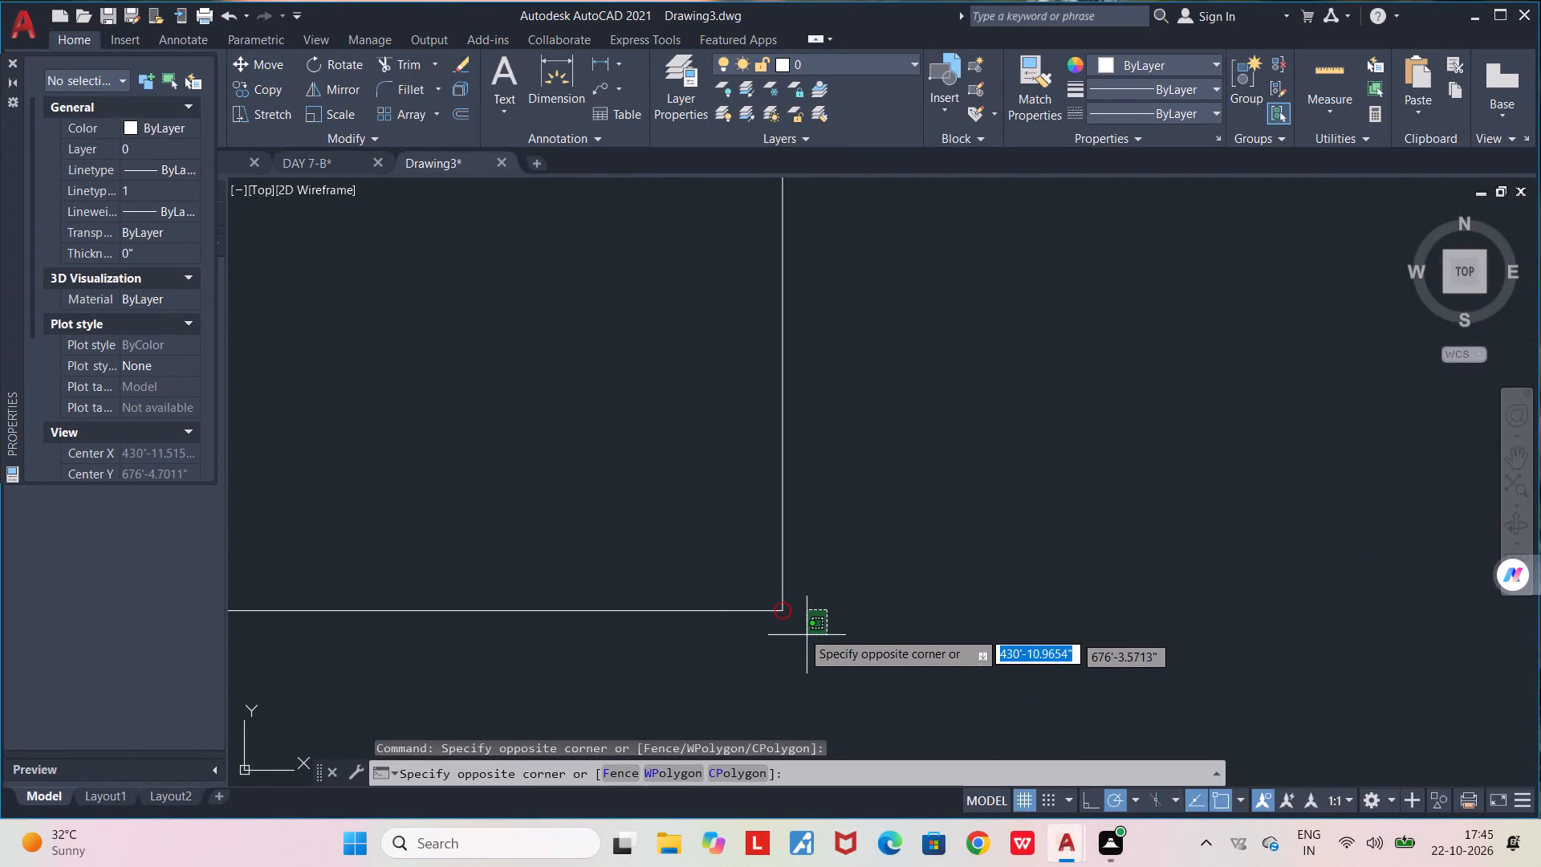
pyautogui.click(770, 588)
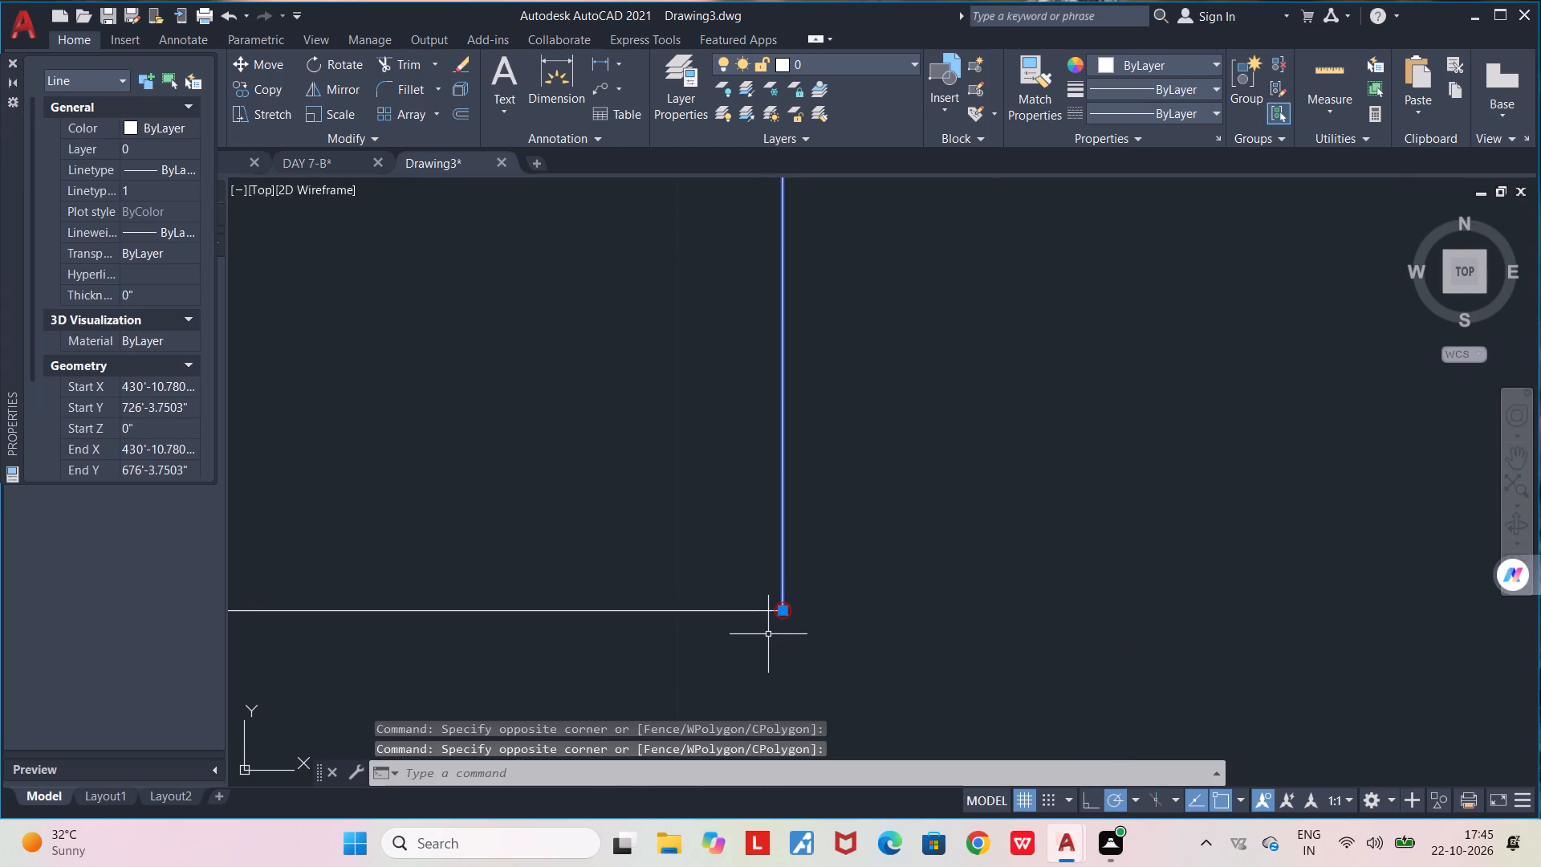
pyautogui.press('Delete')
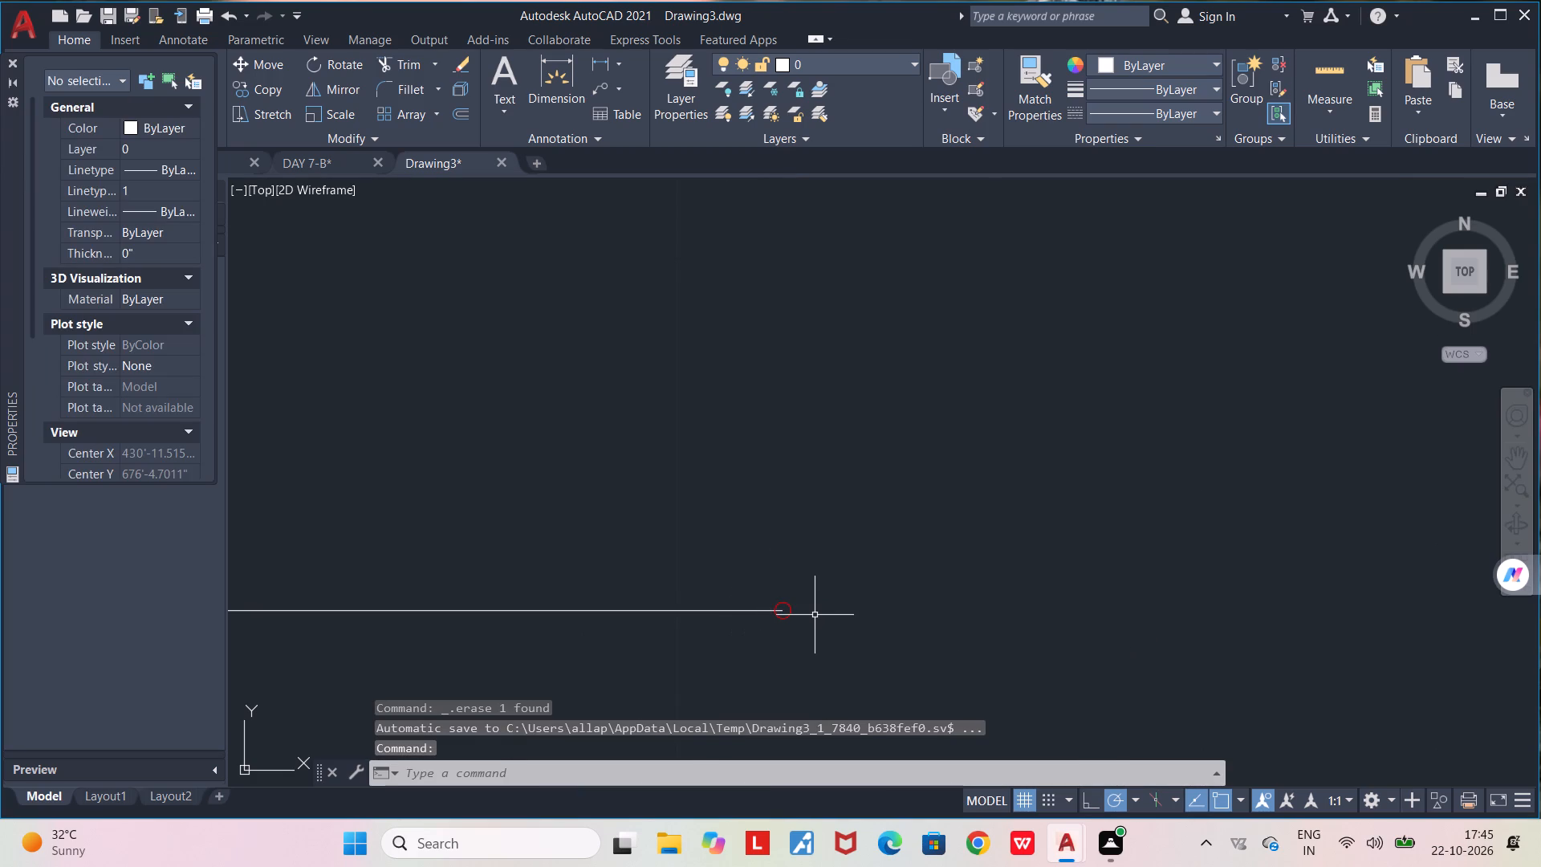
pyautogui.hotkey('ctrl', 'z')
# Examine the red-circled corner of the outer boundary beside the lobby area against the whole floor plan.
pyautogui.scroll(-12, 806, 623)
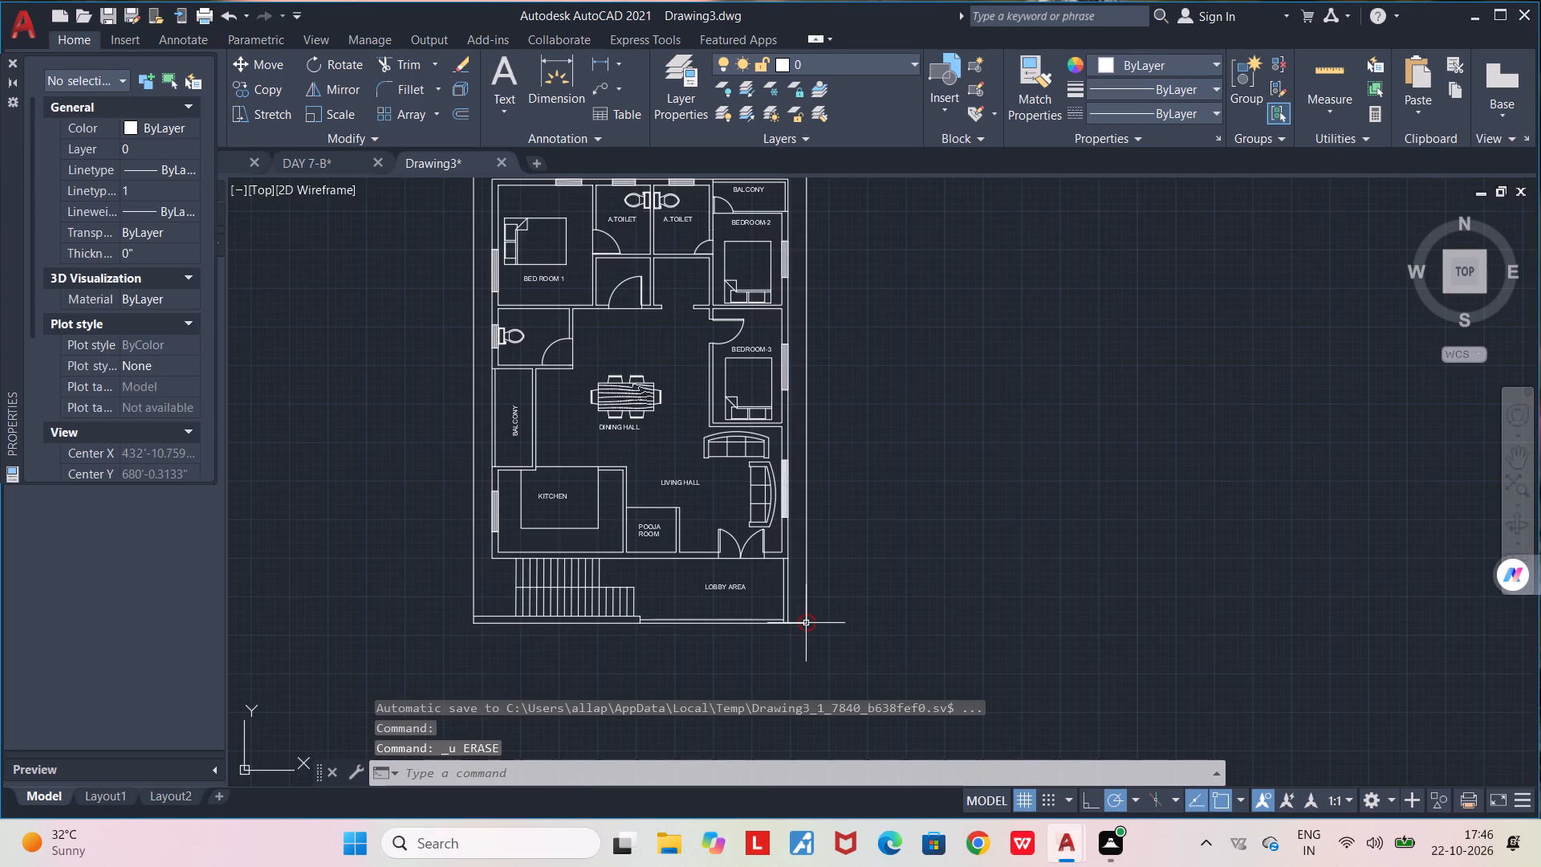
pyautogui.scroll(-8, 830, 641)
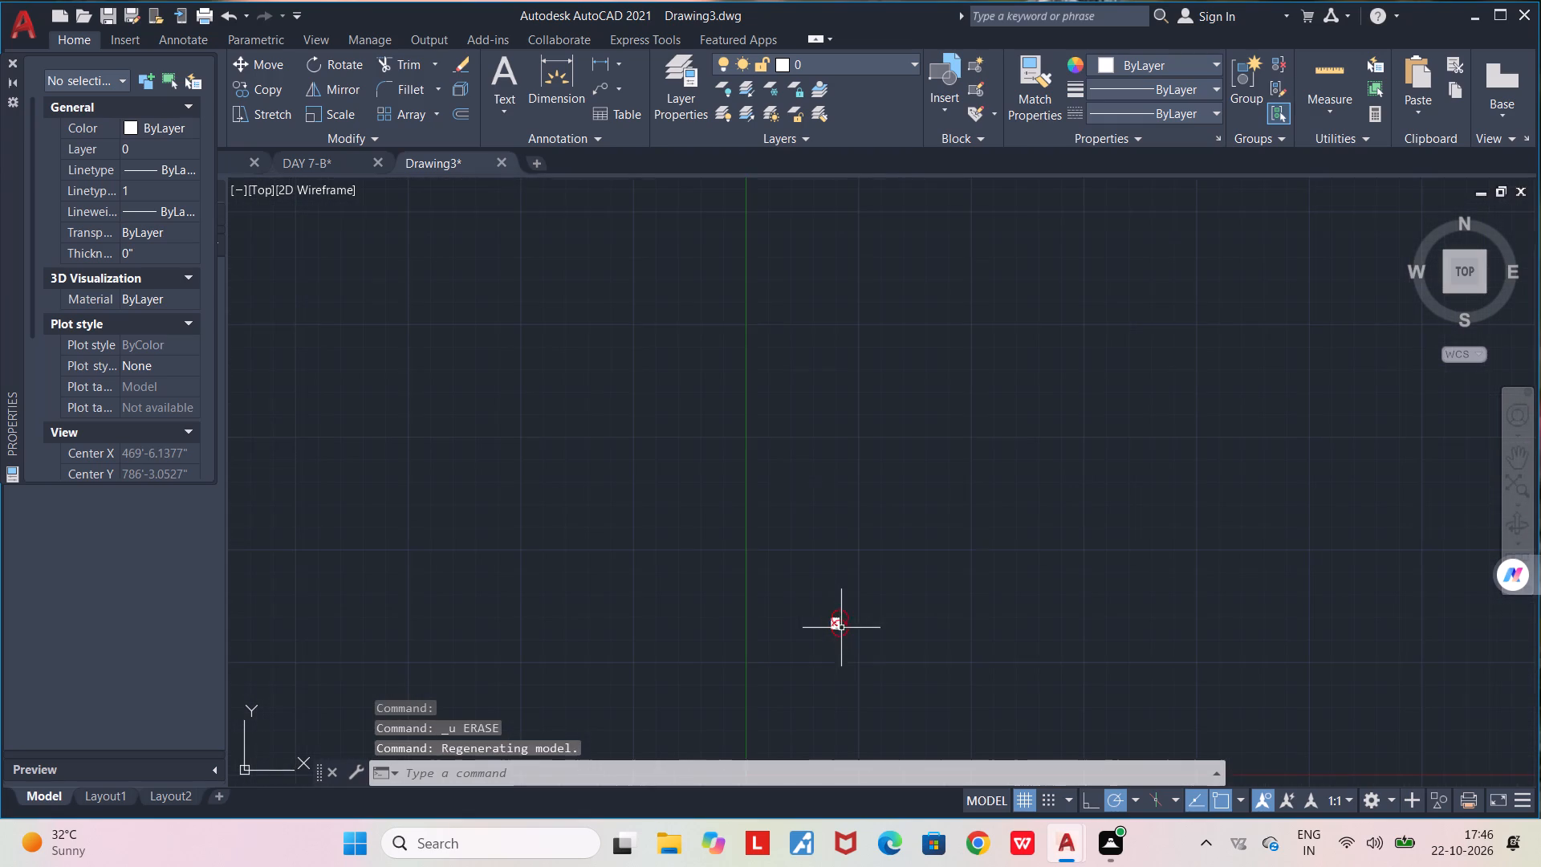
pyautogui.scroll(7, 846, 641)
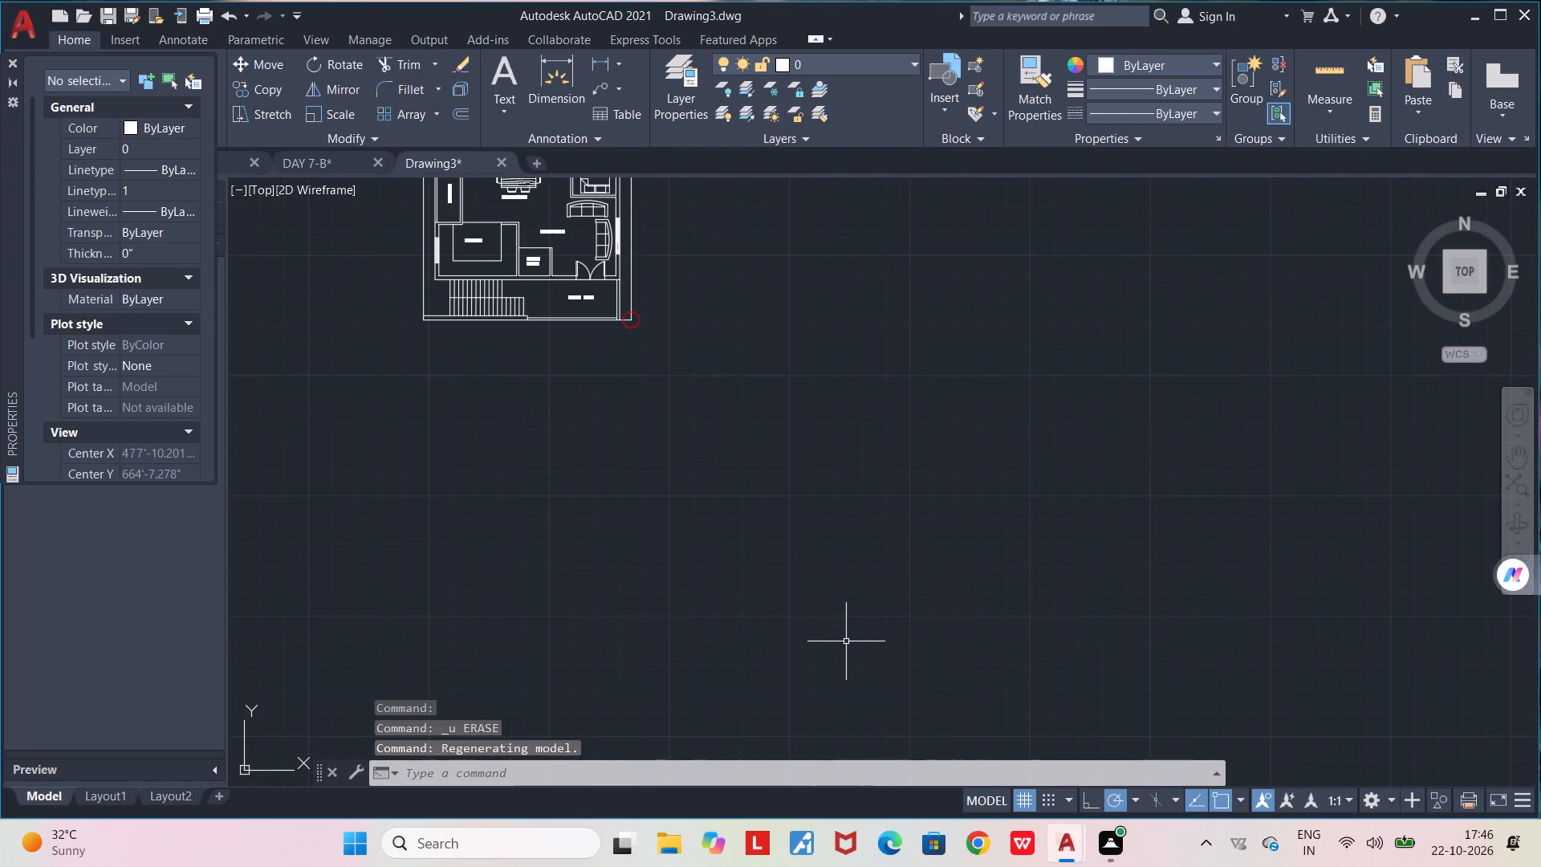
pyautogui.moveTo(648, 449); pyautogui.dragTo(783, 629, button='middle')
pyautogui.scroll(2, 761, 511)
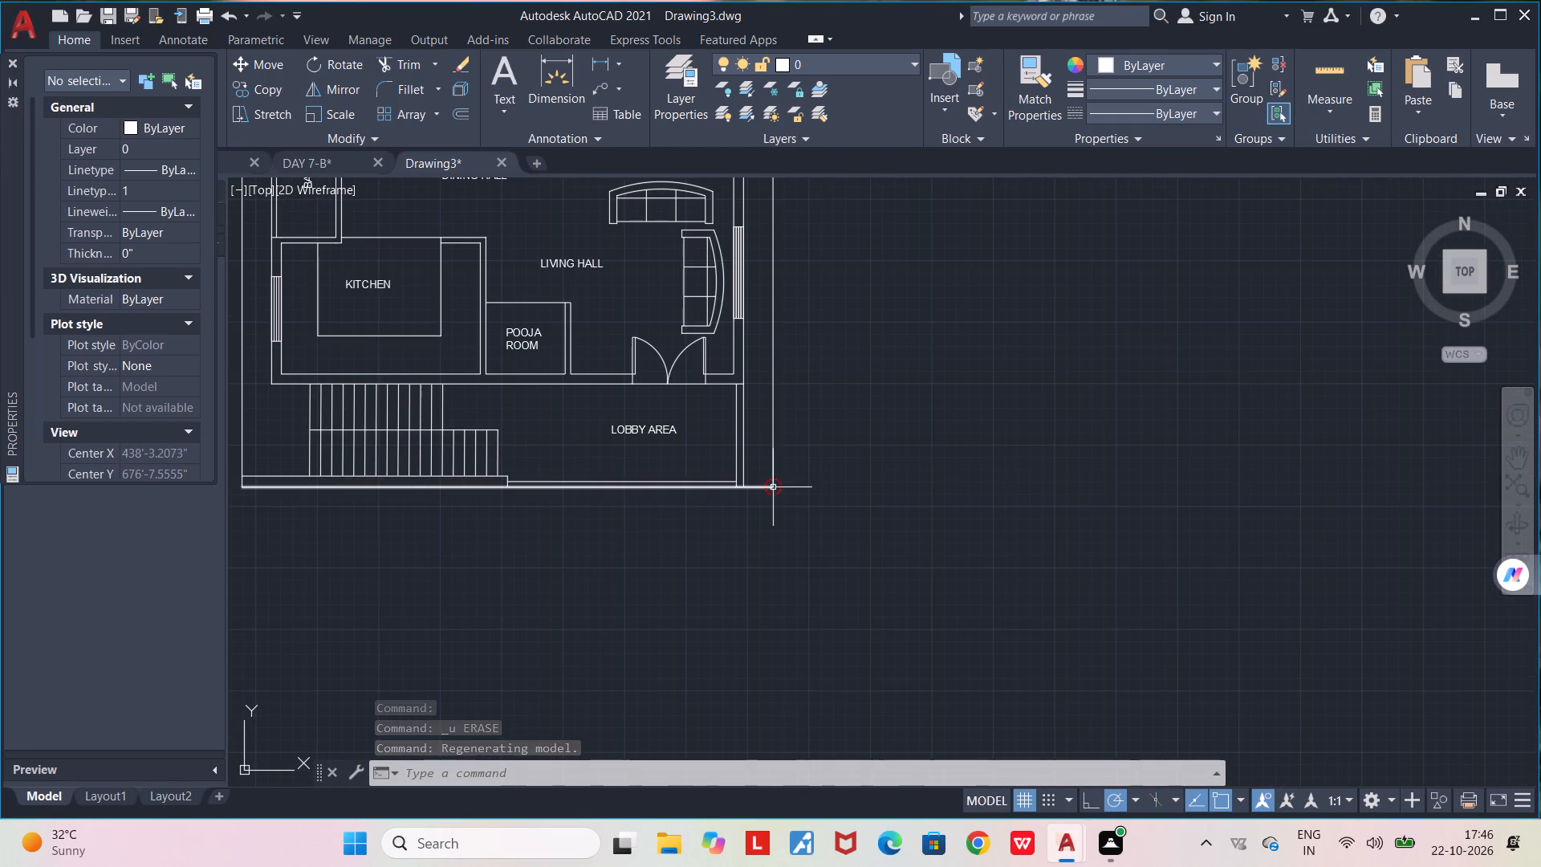
pyautogui.scroll(5, 779, 490)
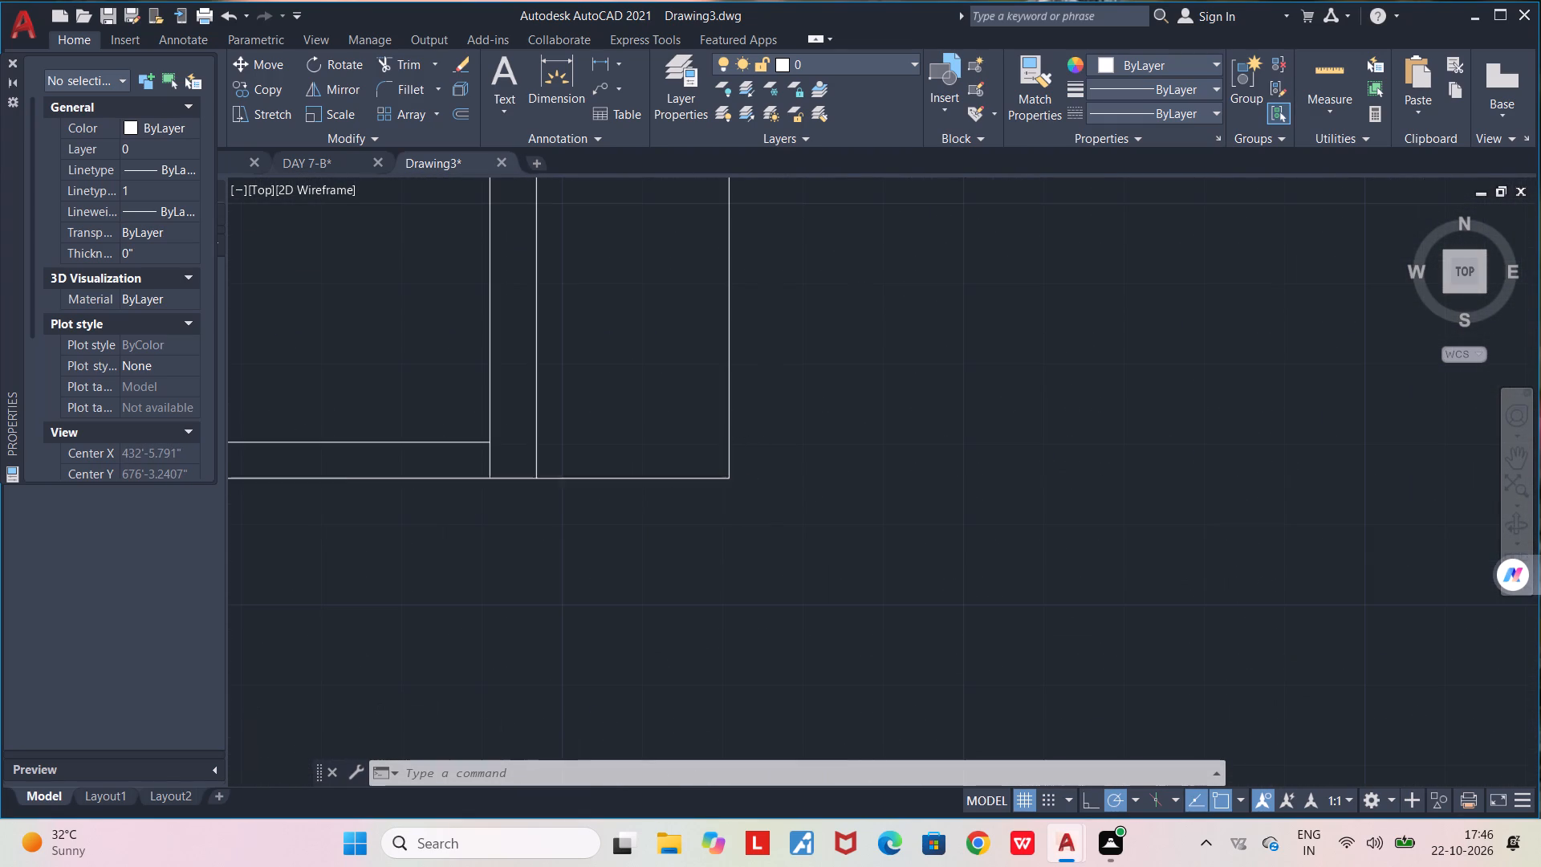
pyautogui.scroll(1, 729, 479)
pyautogui.scroll(-14, 729, 479)
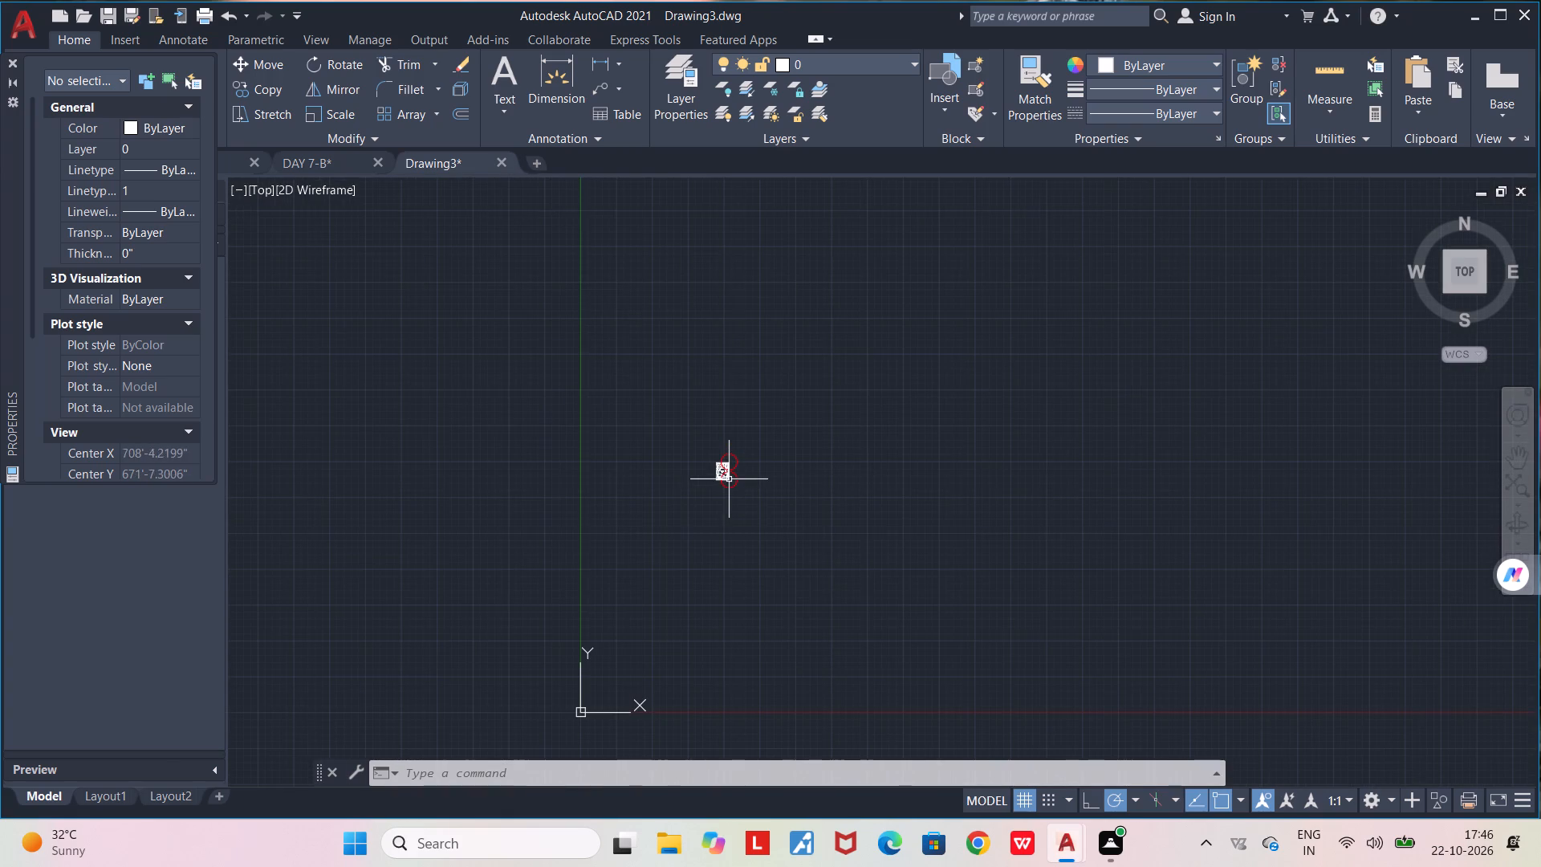
pyautogui.scroll(-3, 729, 479)
pyautogui.scroll(2, 729, 479)
pyautogui.scroll(-3, 729, 479)
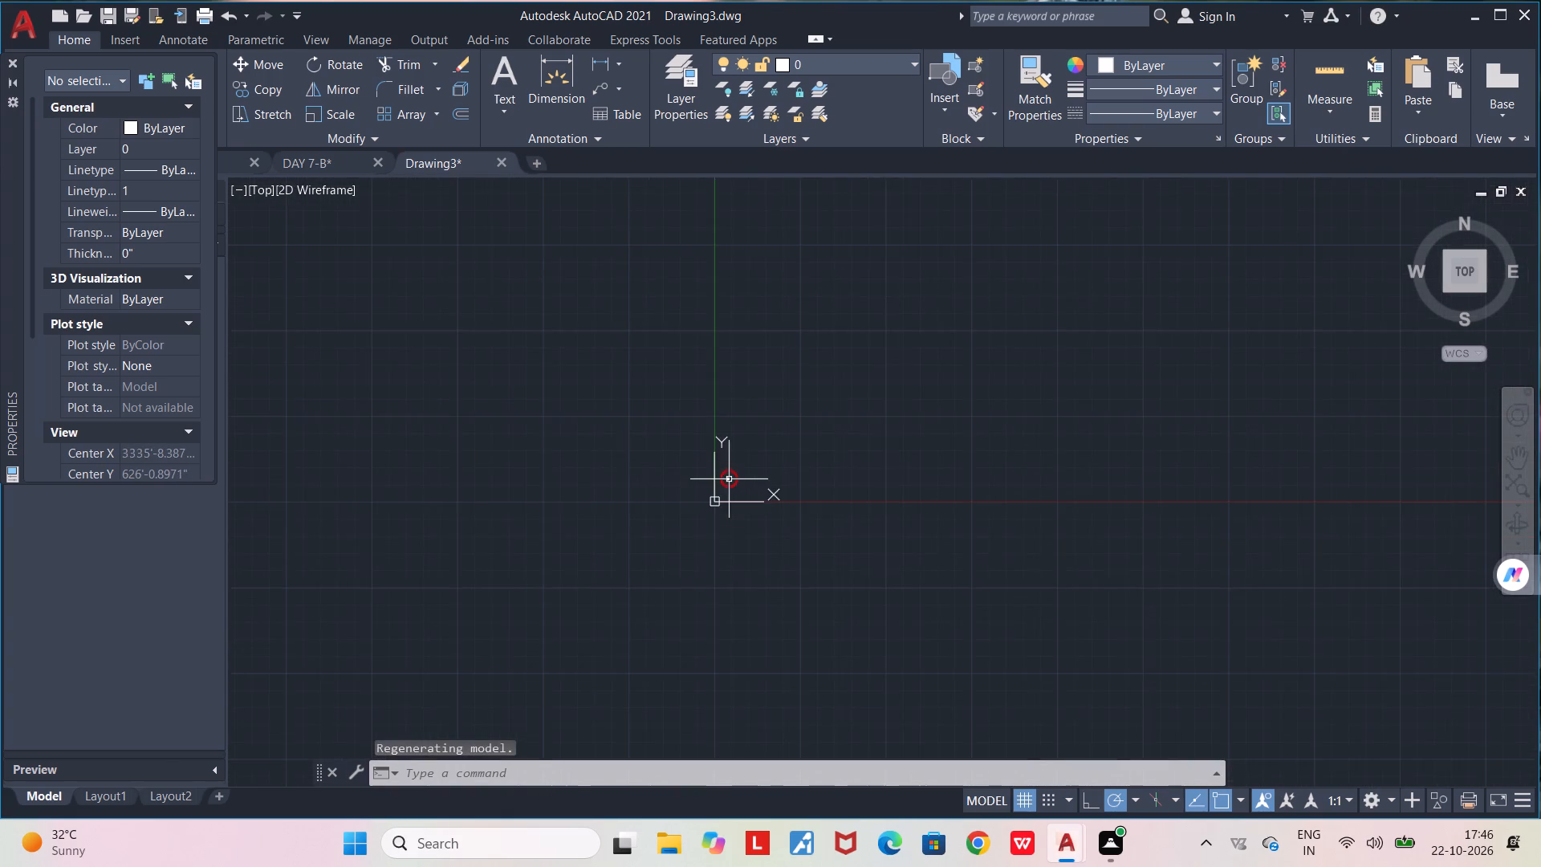
pyautogui.scroll(3, 729, 479)
pyautogui.scroll(-3, 729, 479)
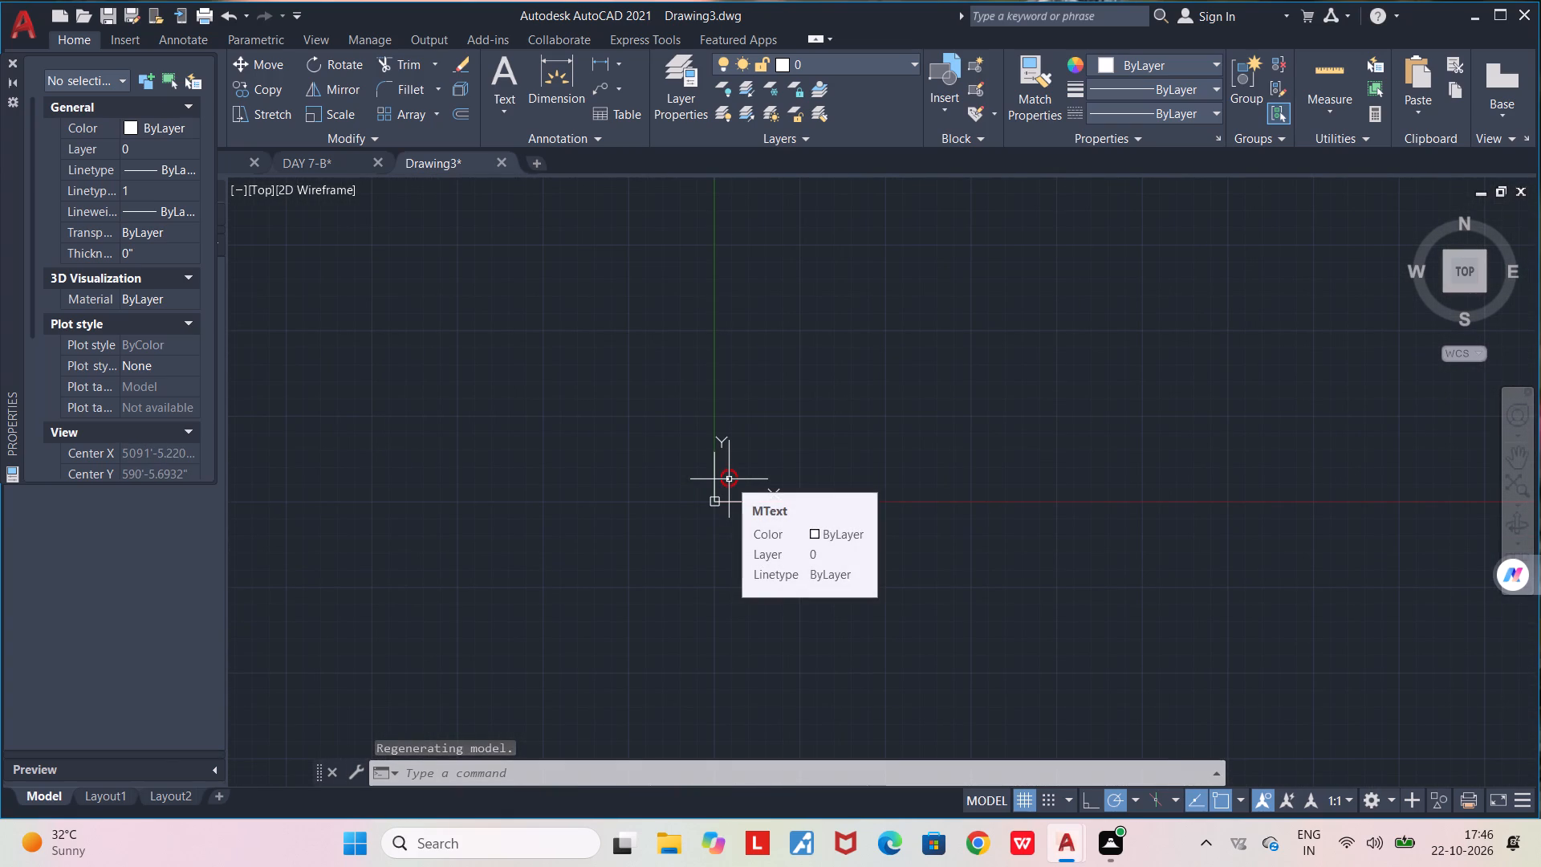
pyautogui.scroll(7, 729, 479)
pyautogui.scroll(4, 654, 389)
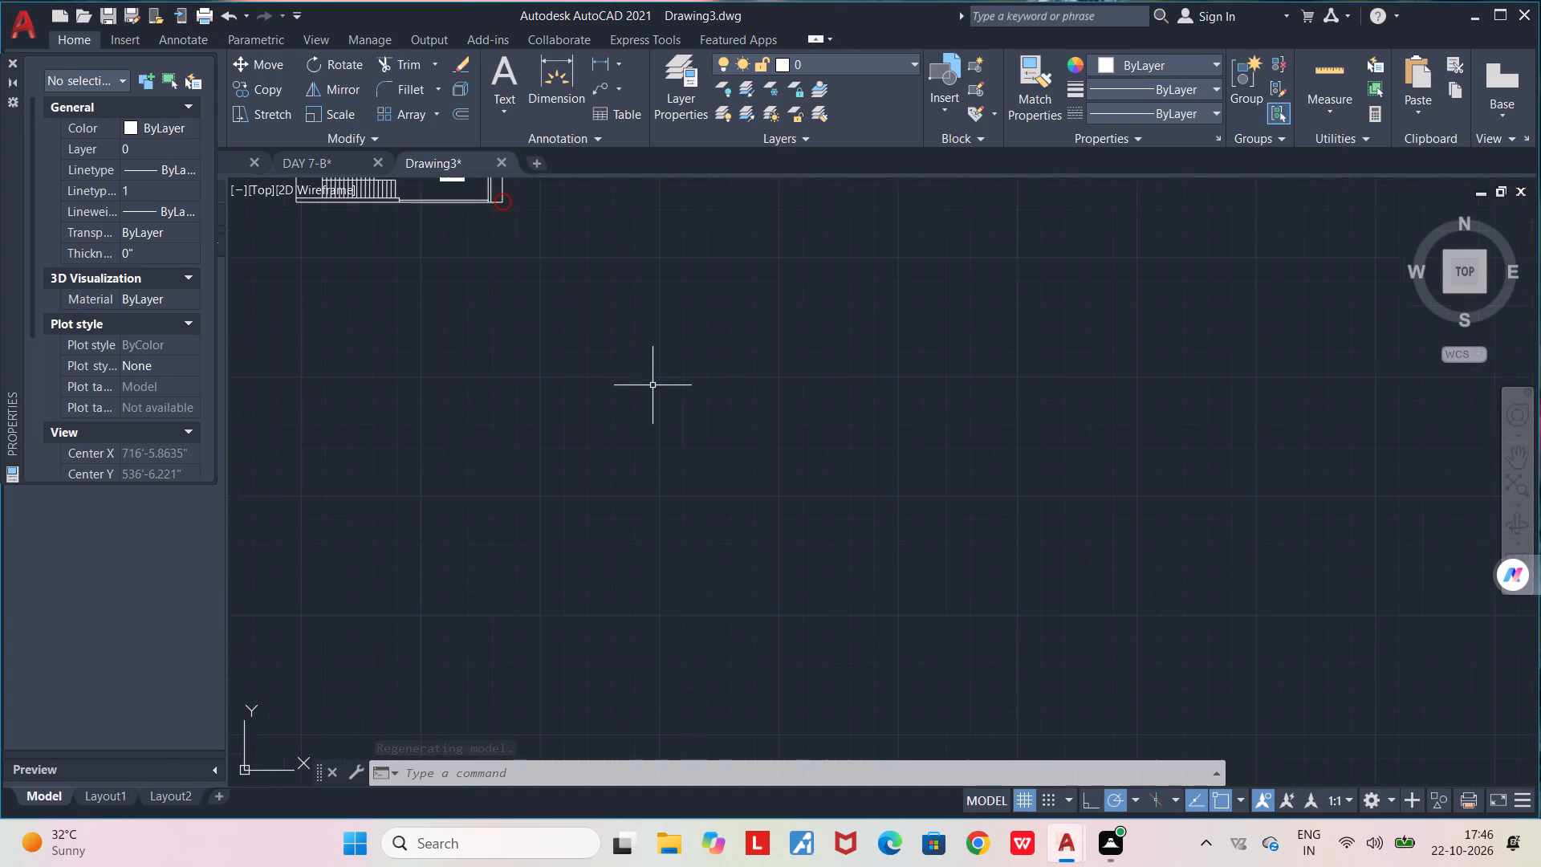
pyautogui.moveTo(644, 348); pyautogui.dragTo(780, 675, button='middle')
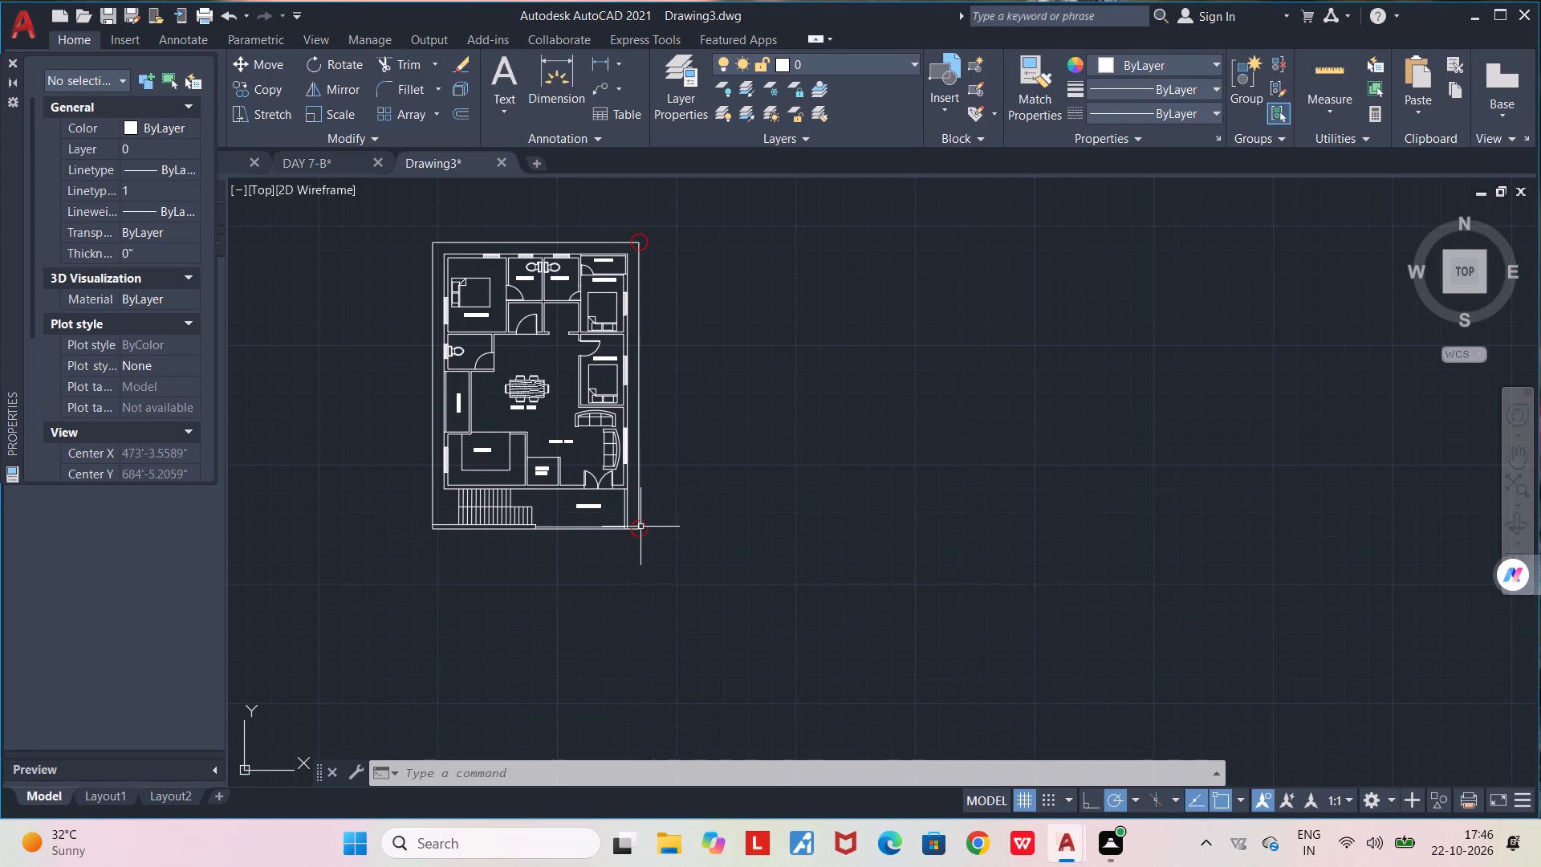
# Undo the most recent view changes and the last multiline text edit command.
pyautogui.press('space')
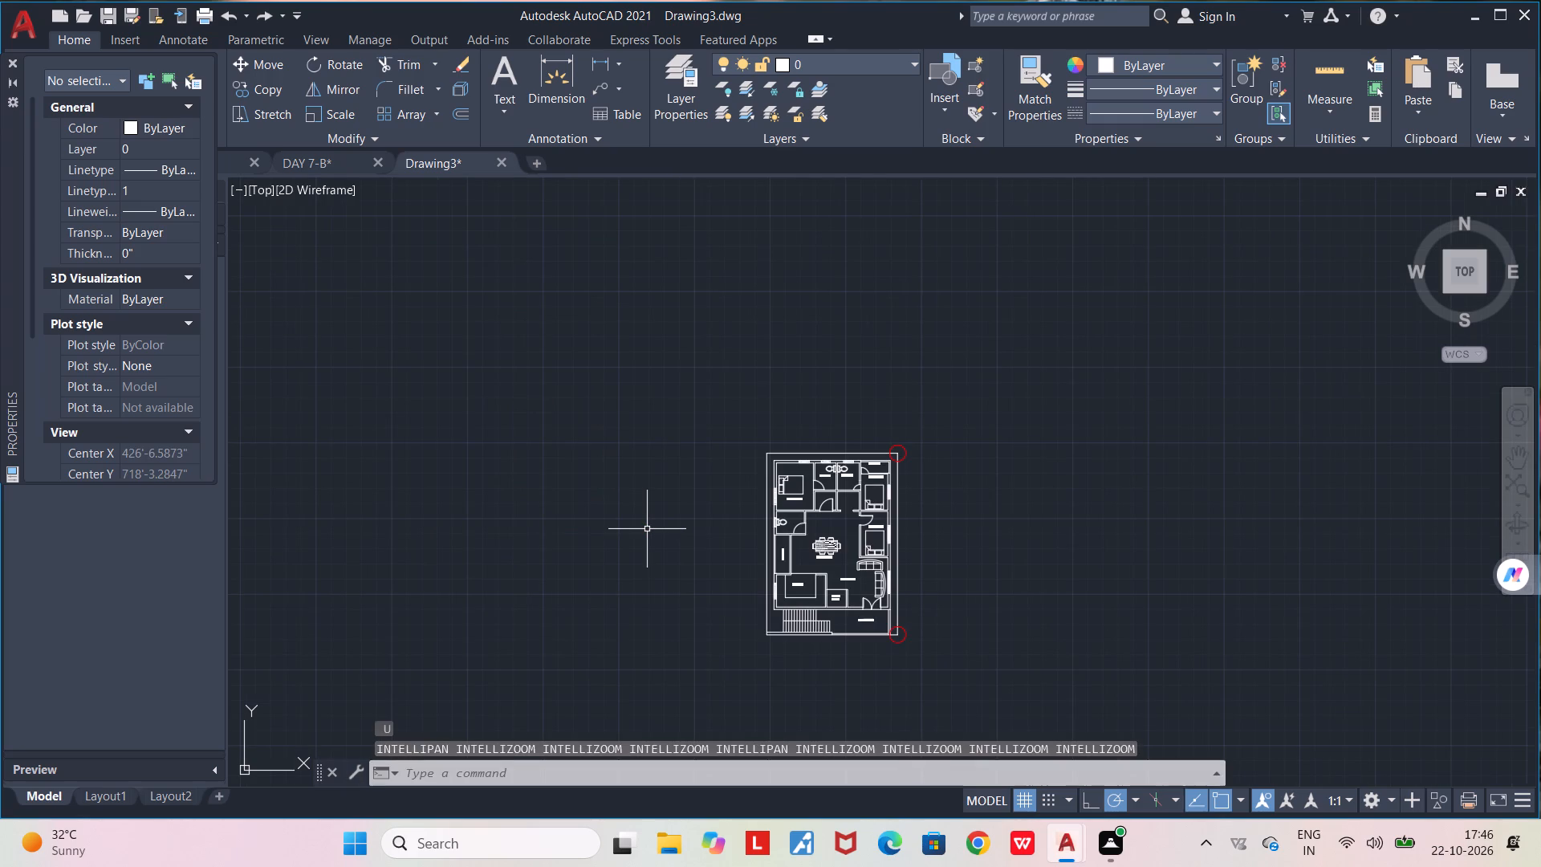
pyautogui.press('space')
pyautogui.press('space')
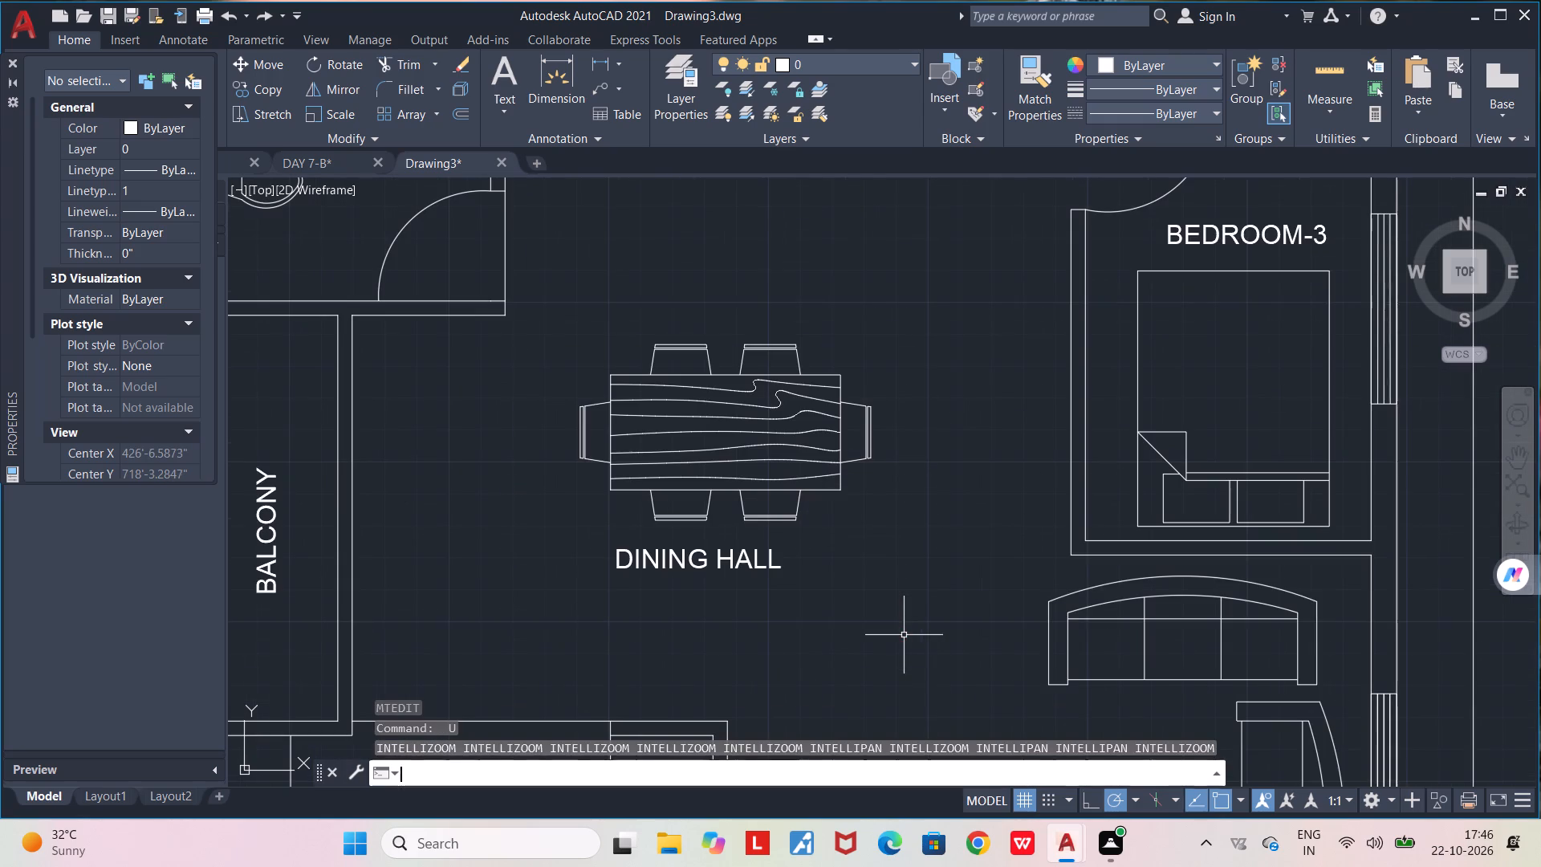
# Recheck the red circle at the outer boundary corner beside the lobby area and the surrounding plan.
pyautogui.scroll(-2, 904, 635)
pyautogui.scroll(1, 904, 635)
pyautogui.moveTo(904, 635); pyautogui.dragTo(898, 629, button='middle')
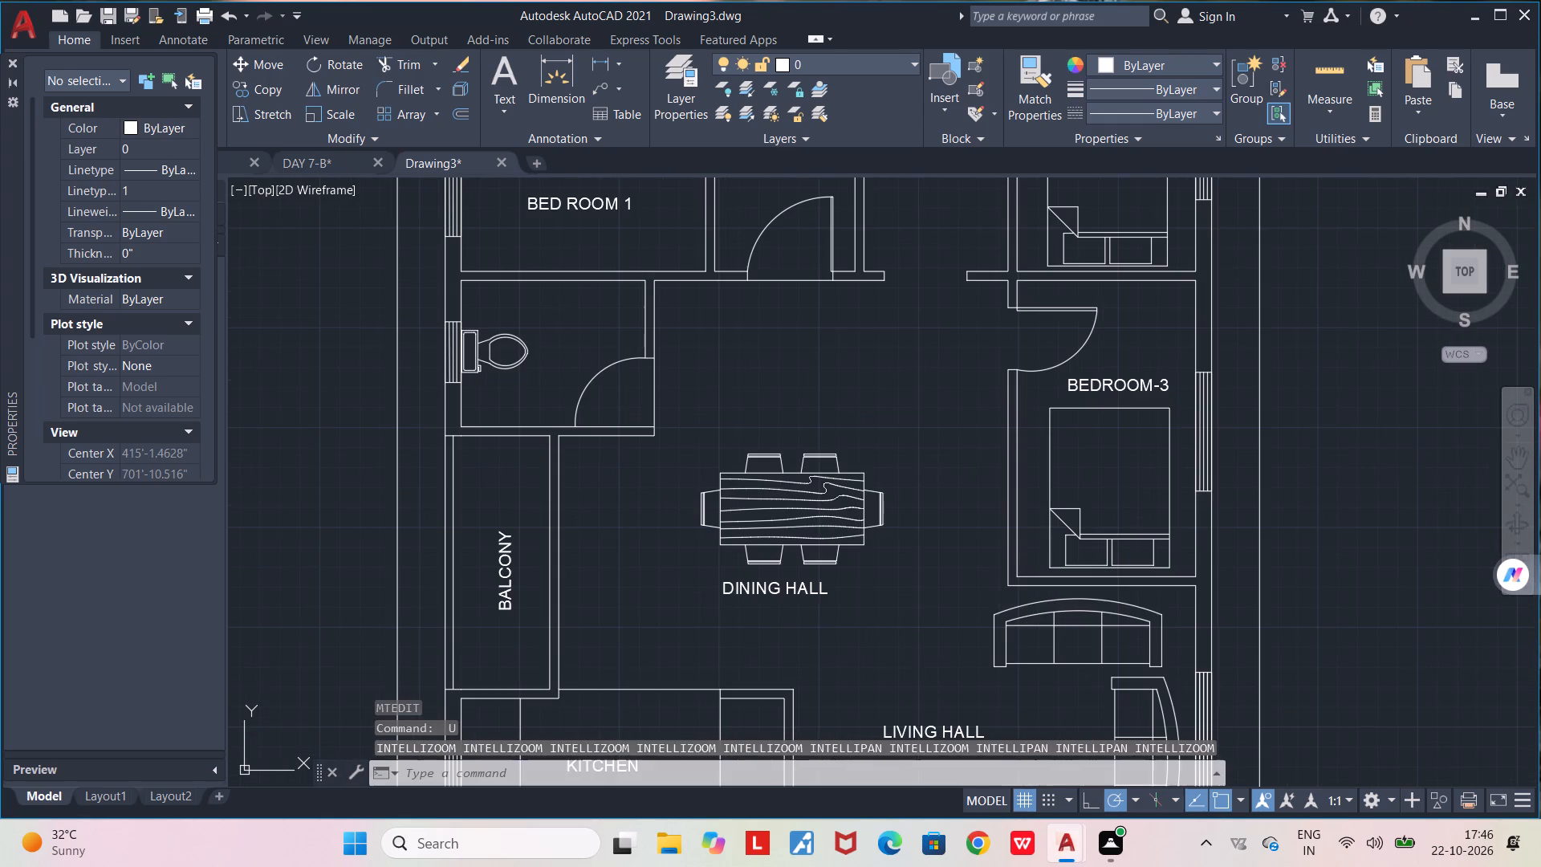
pyautogui.moveTo(898, 629); pyautogui.dragTo(571, 389, button='middle')
pyautogui.scroll(-2, 571, 389)
pyautogui.scroll(2, 836, 675)
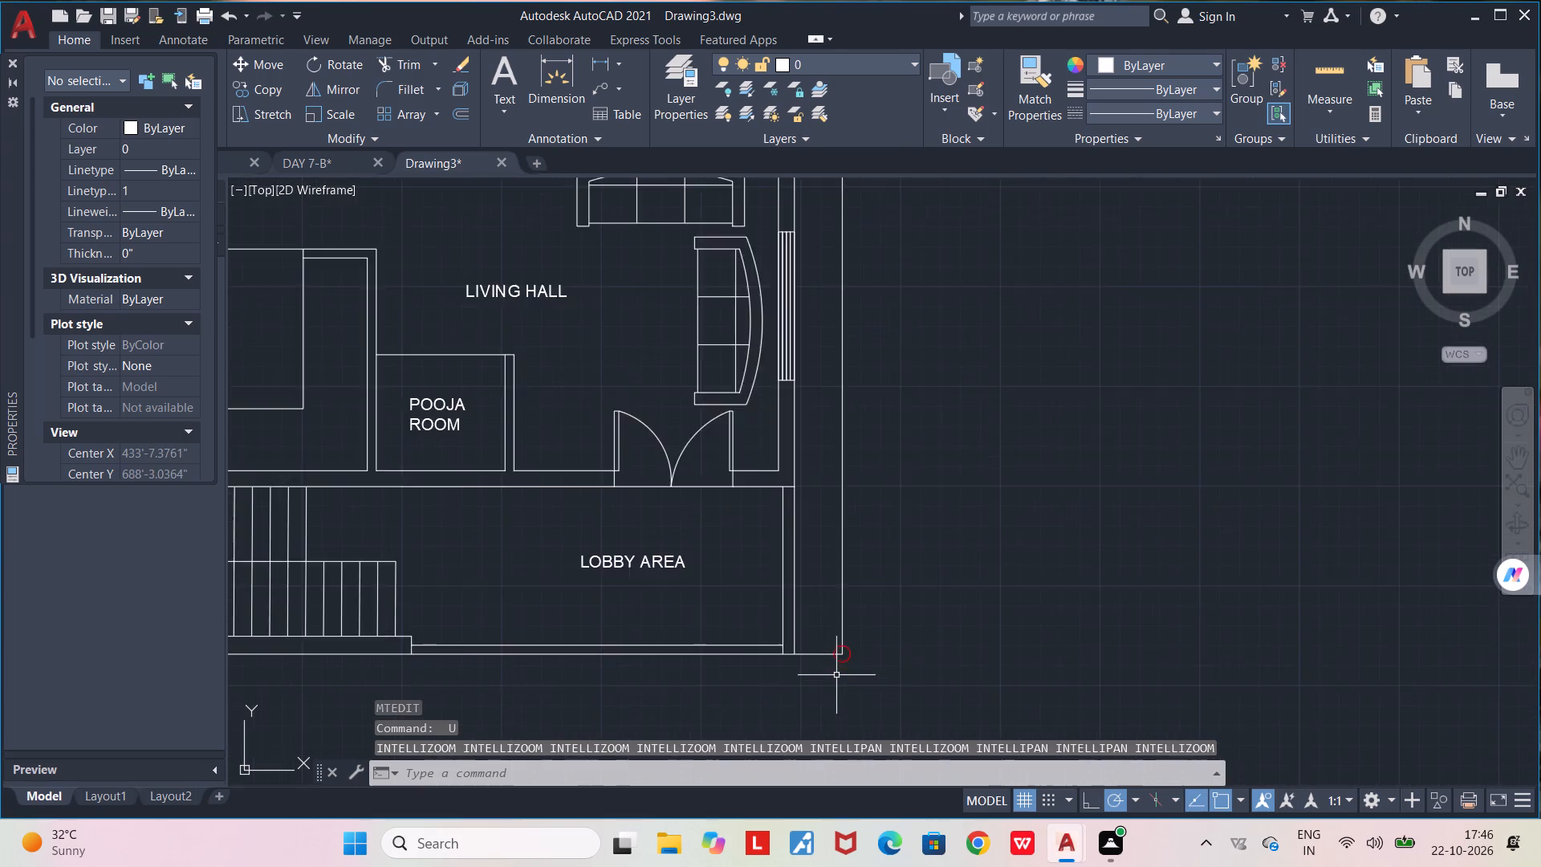
pyautogui.scroll(1, 836, 675)
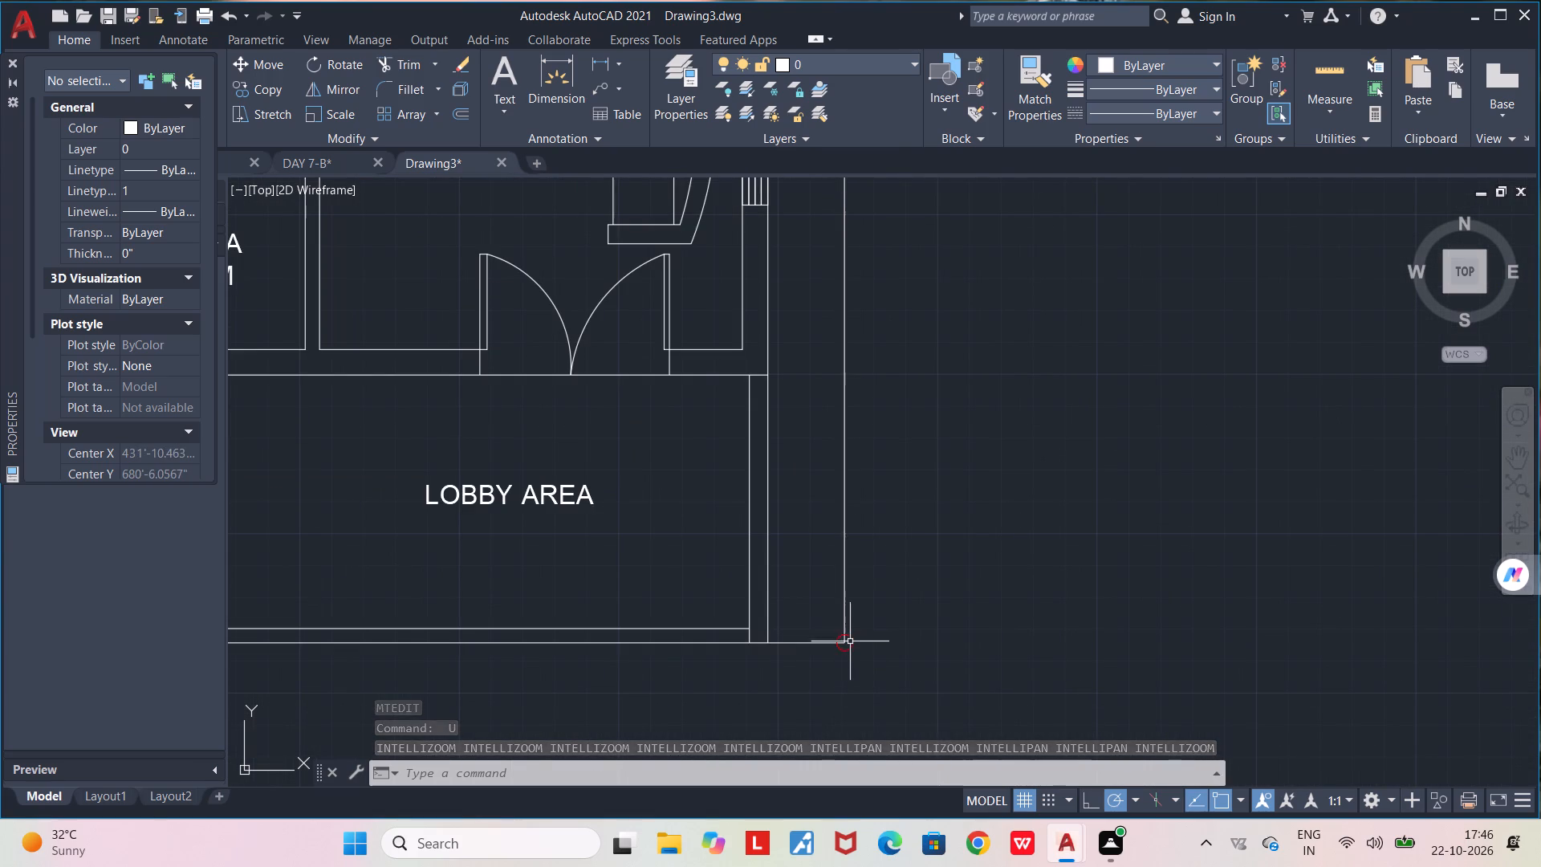
pyautogui.press('space')
pyautogui.scroll(-4, 852, 644)
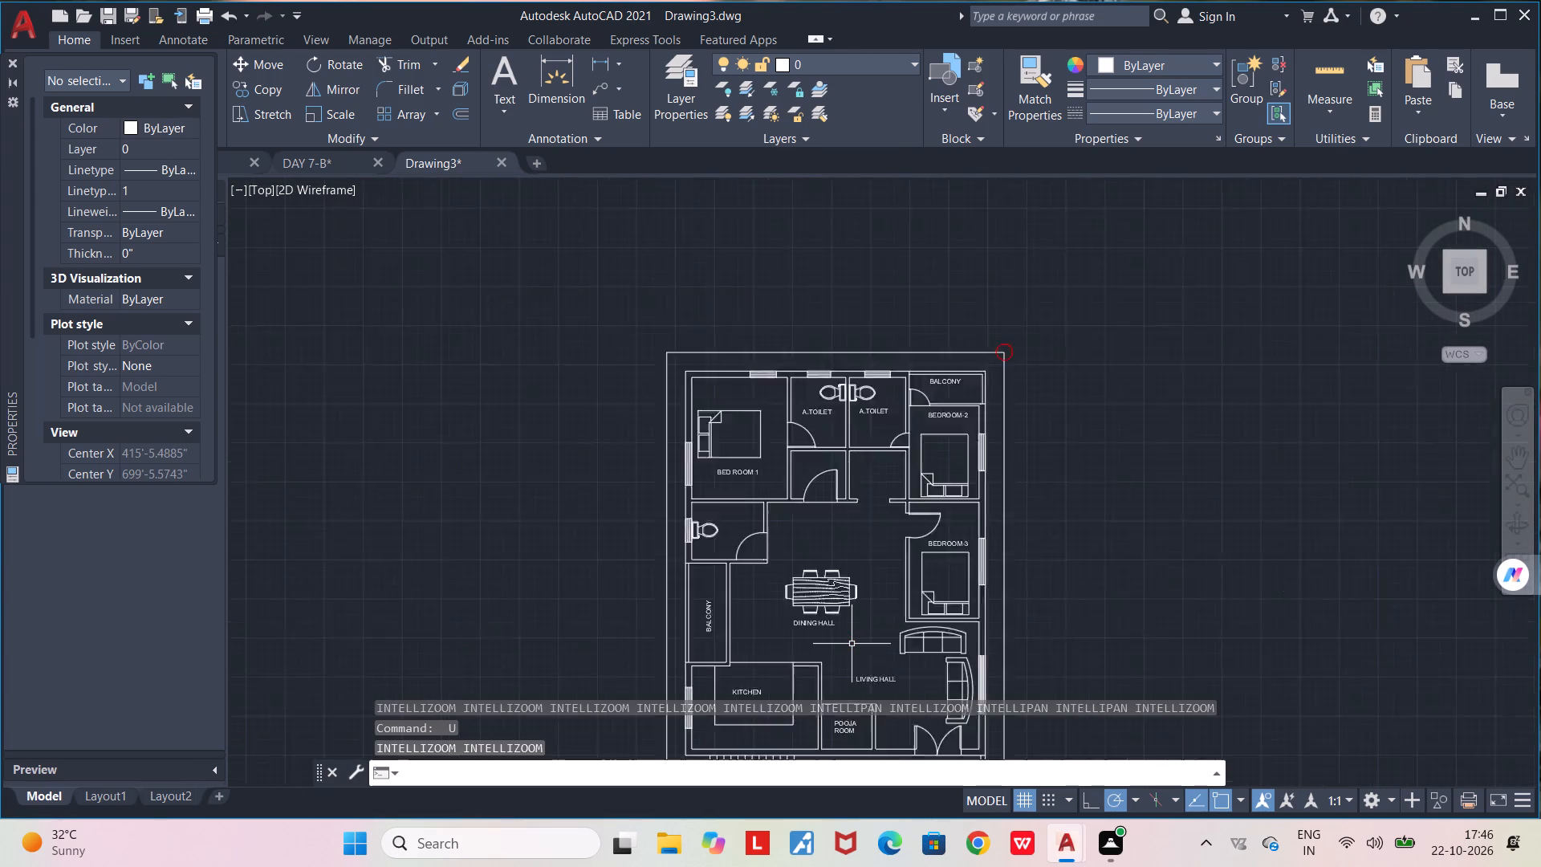
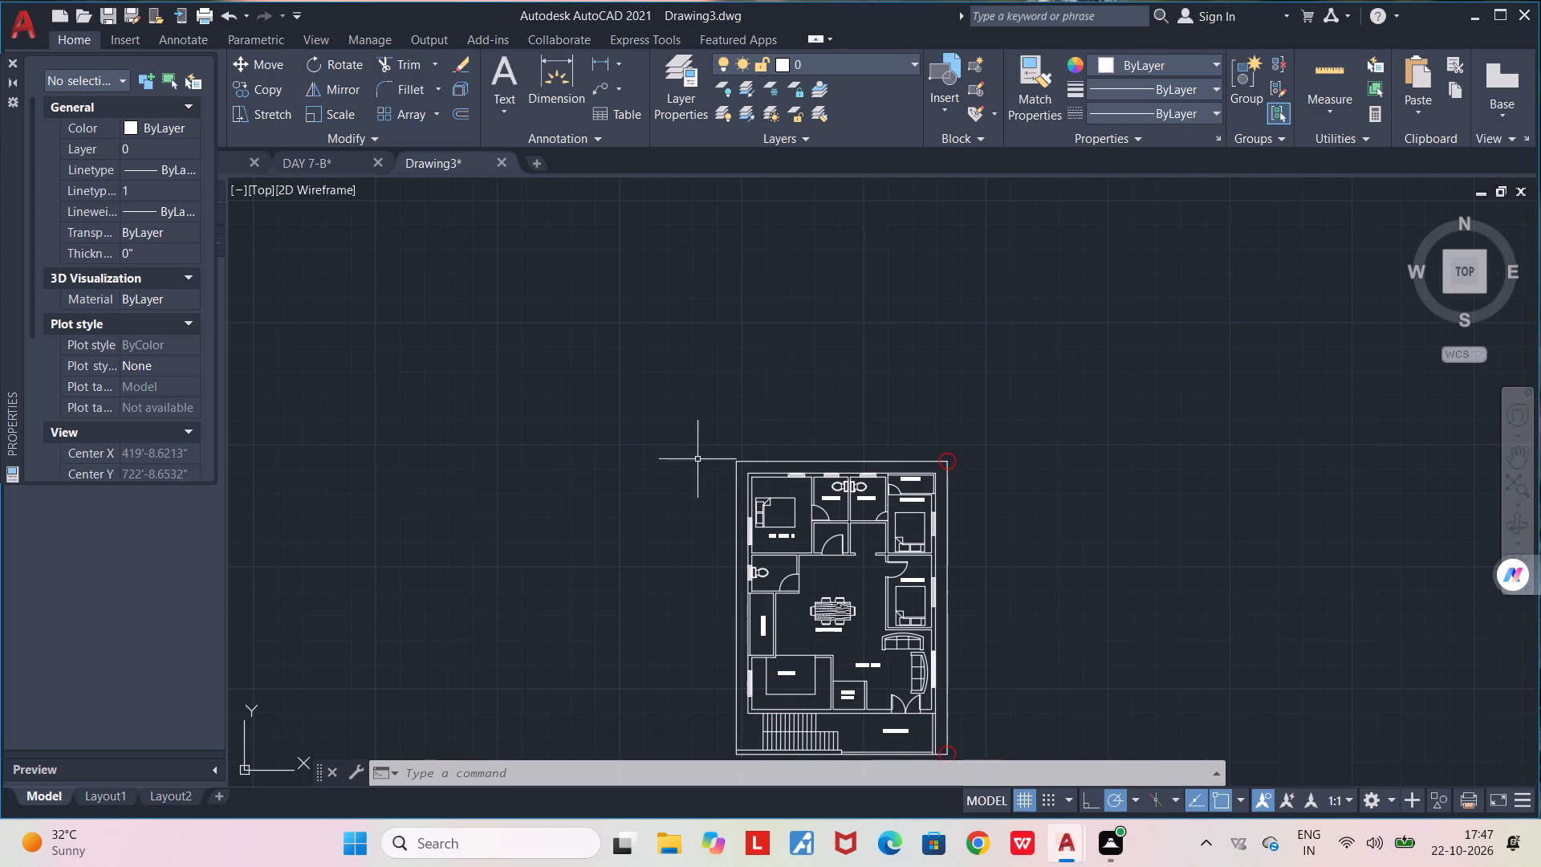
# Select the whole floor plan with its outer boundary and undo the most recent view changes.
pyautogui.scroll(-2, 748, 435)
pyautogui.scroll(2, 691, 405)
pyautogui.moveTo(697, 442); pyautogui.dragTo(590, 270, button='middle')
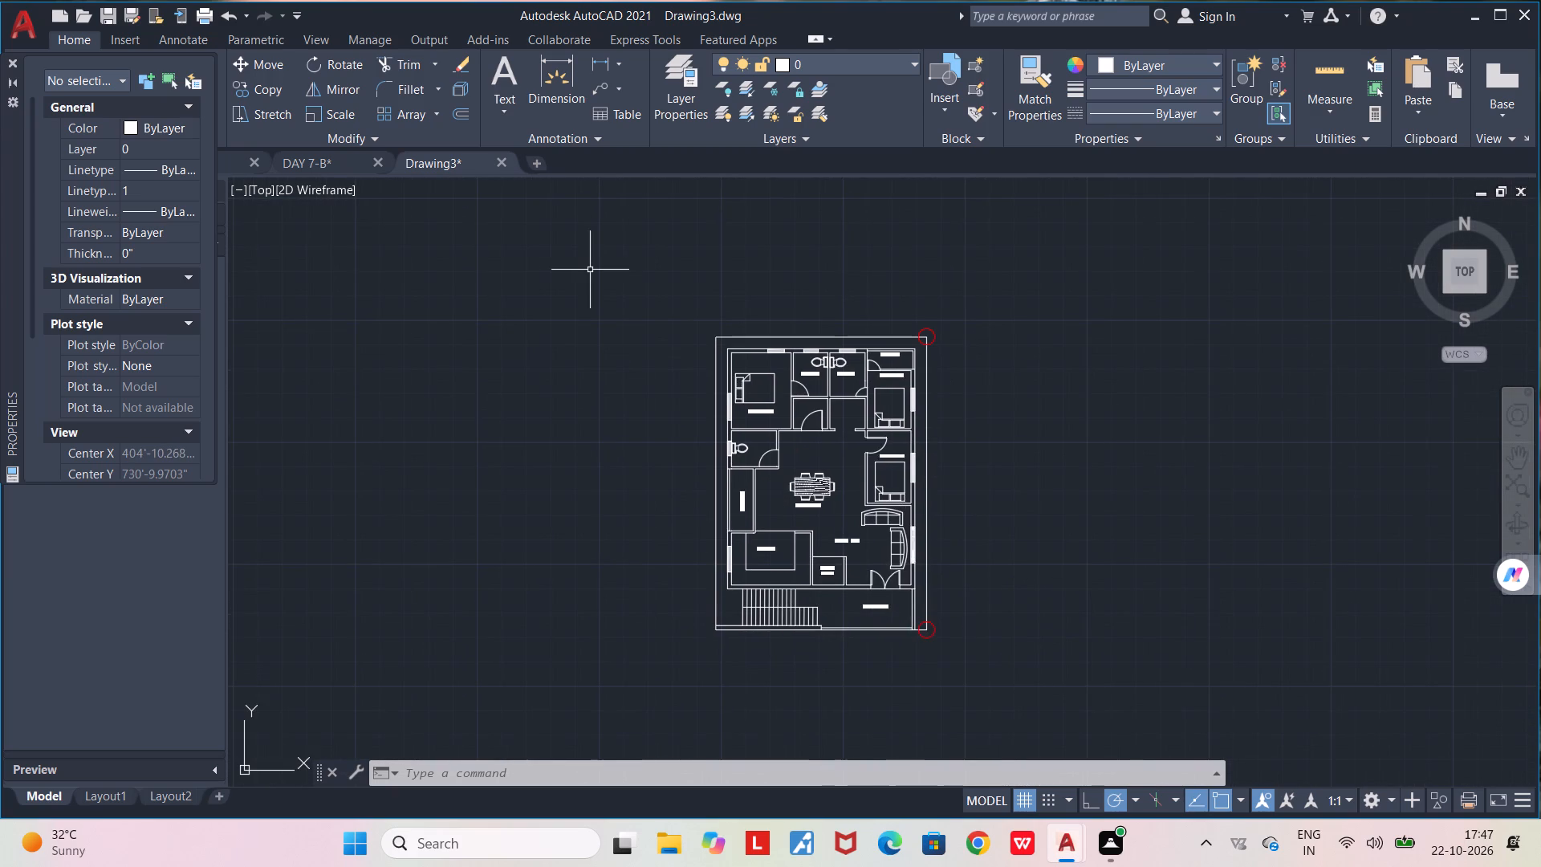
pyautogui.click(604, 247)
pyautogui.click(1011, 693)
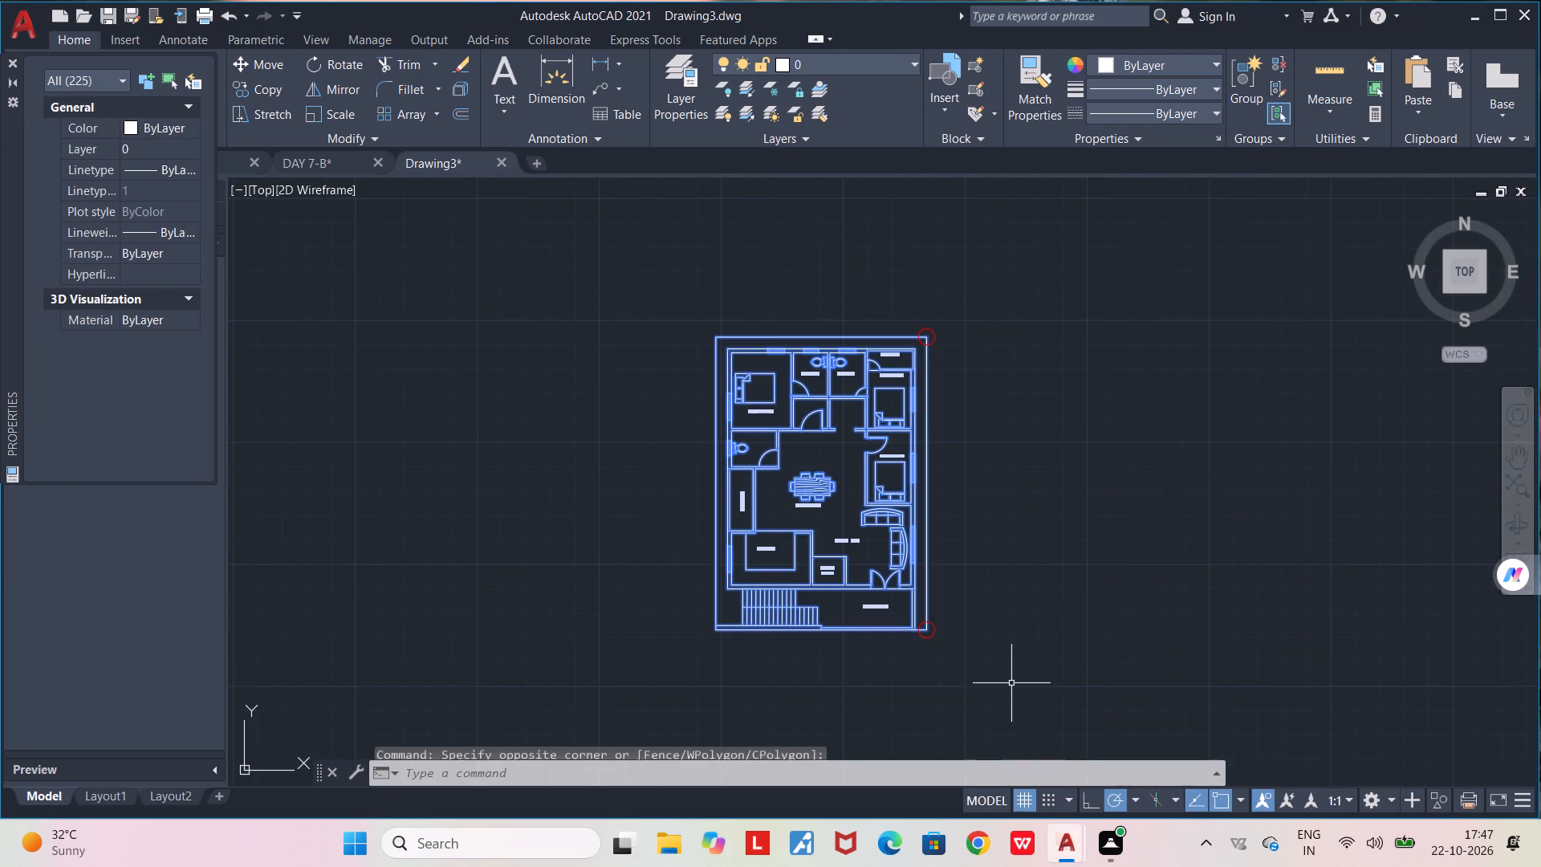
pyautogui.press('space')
# Examine the complete floor plan, from the bedrooms to the front staircase and lobby area, with its red-circled outer boundary corners.
pyautogui.scroll(-3, 1011, 682)
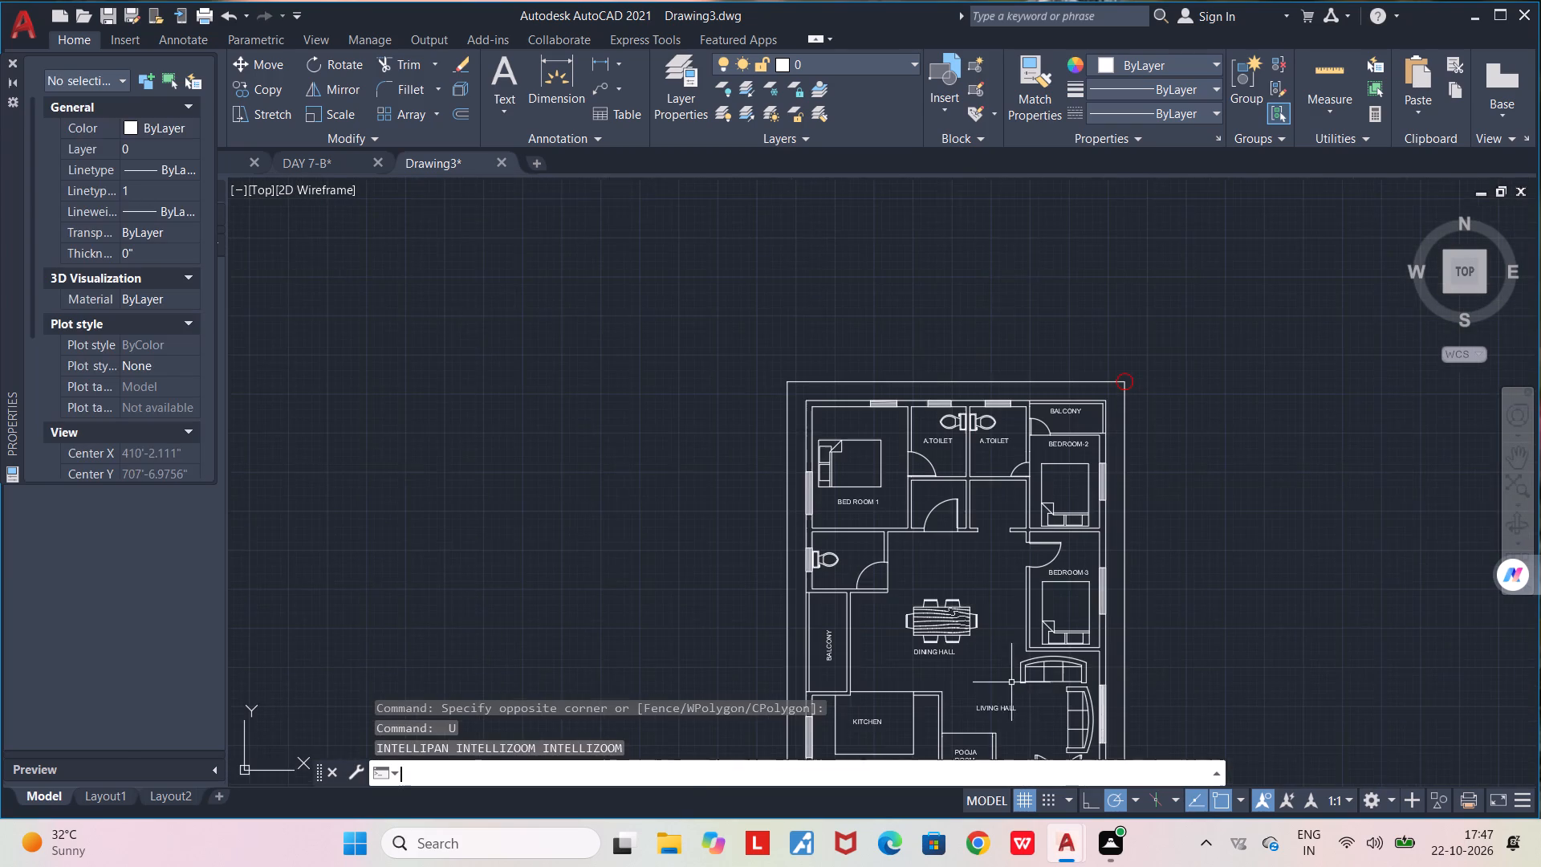
pyautogui.moveTo(994, 669); pyautogui.dragTo(930, 495, button='middle')
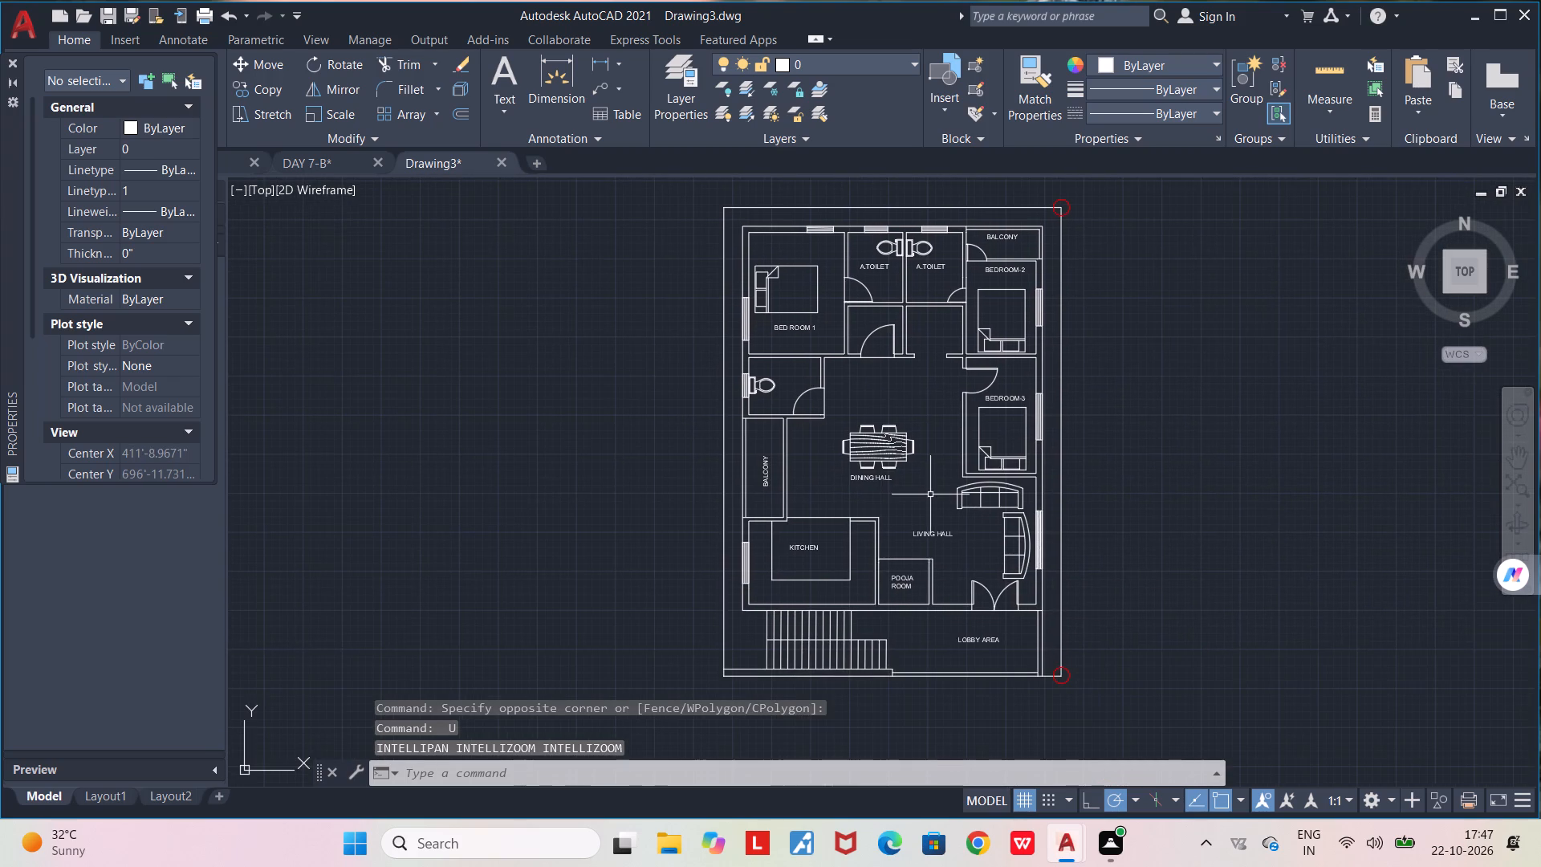
pyautogui.scroll(1, 930, 495)
pyautogui.scroll(-2, 930, 495)
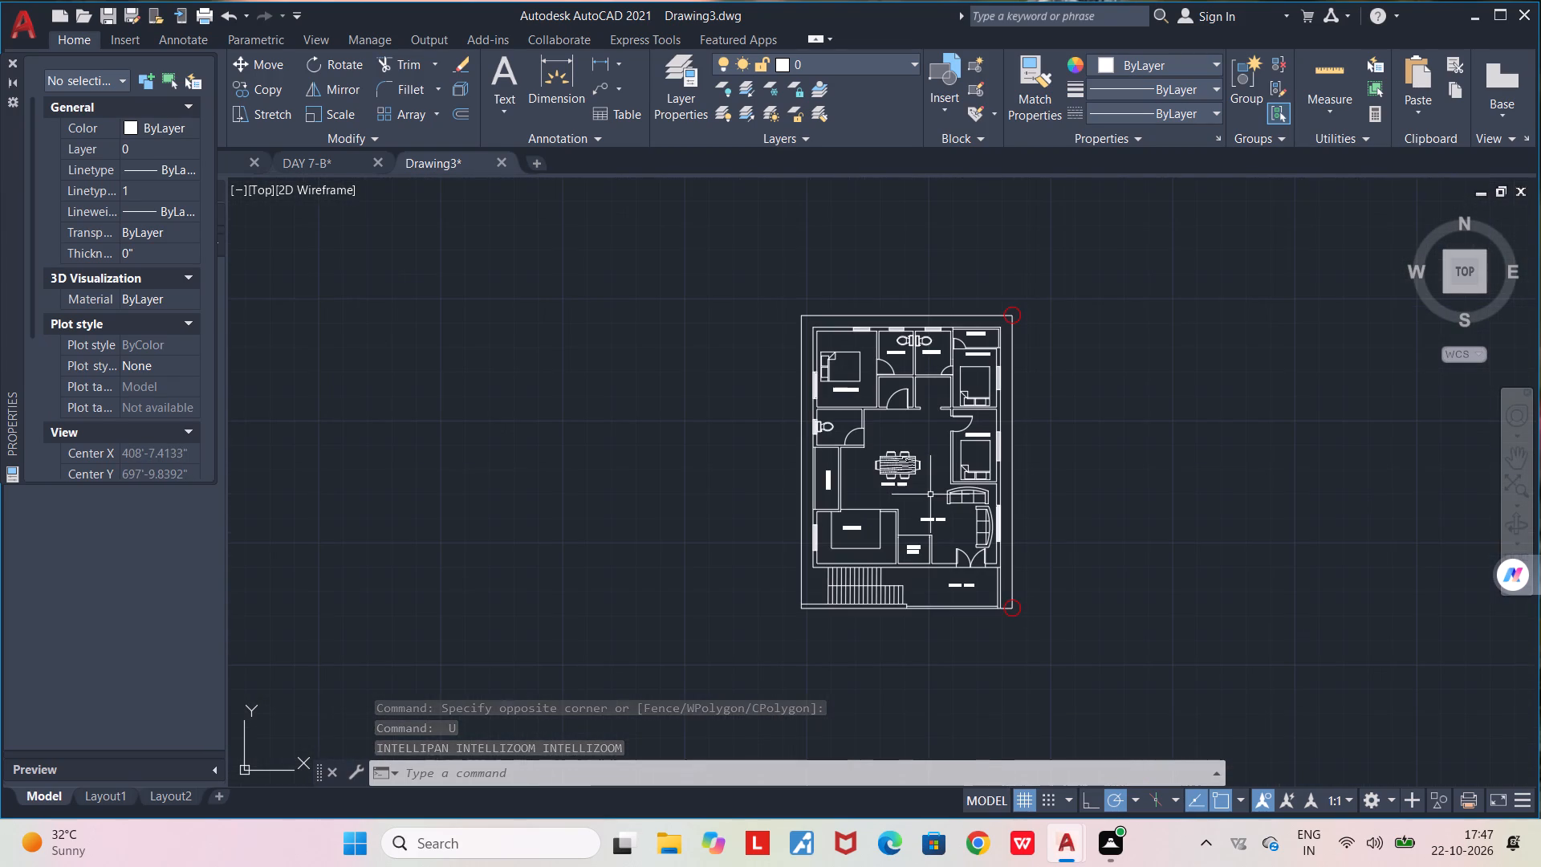
pyautogui.scroll(1, 930, 495)
pyautogui.moveTo(930, 495); pyautogui.dragTo(827, 523, button='middle')
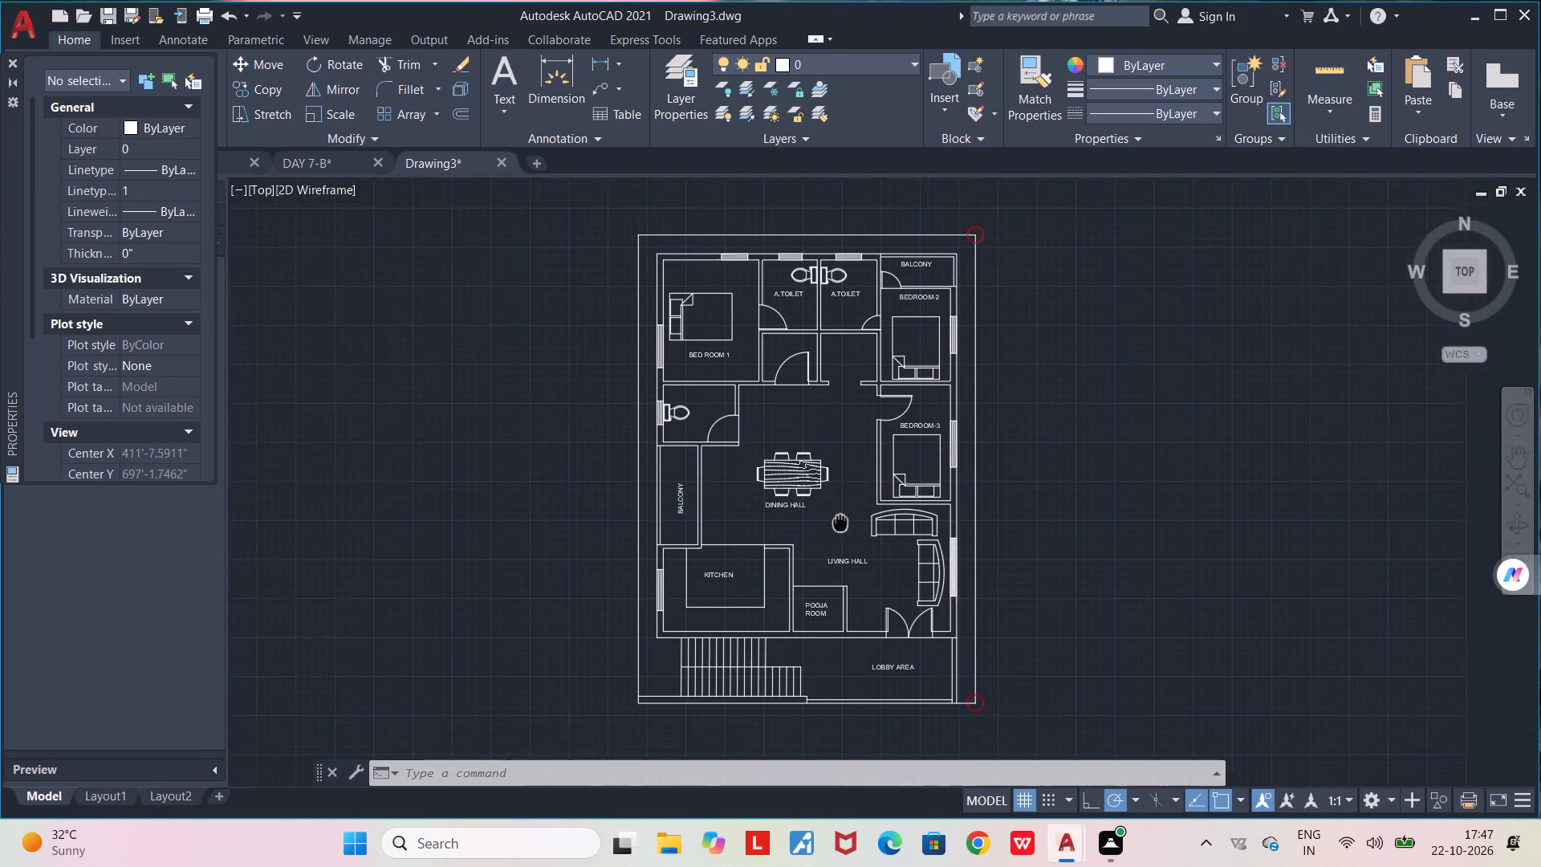
pyautogui.moveTo(827, 523); pyautogui.dragTo(855, 513, button='middle')
pyautogui.moveTo(823, 523); pyautogui.dragTo(823, 523, button='middle')
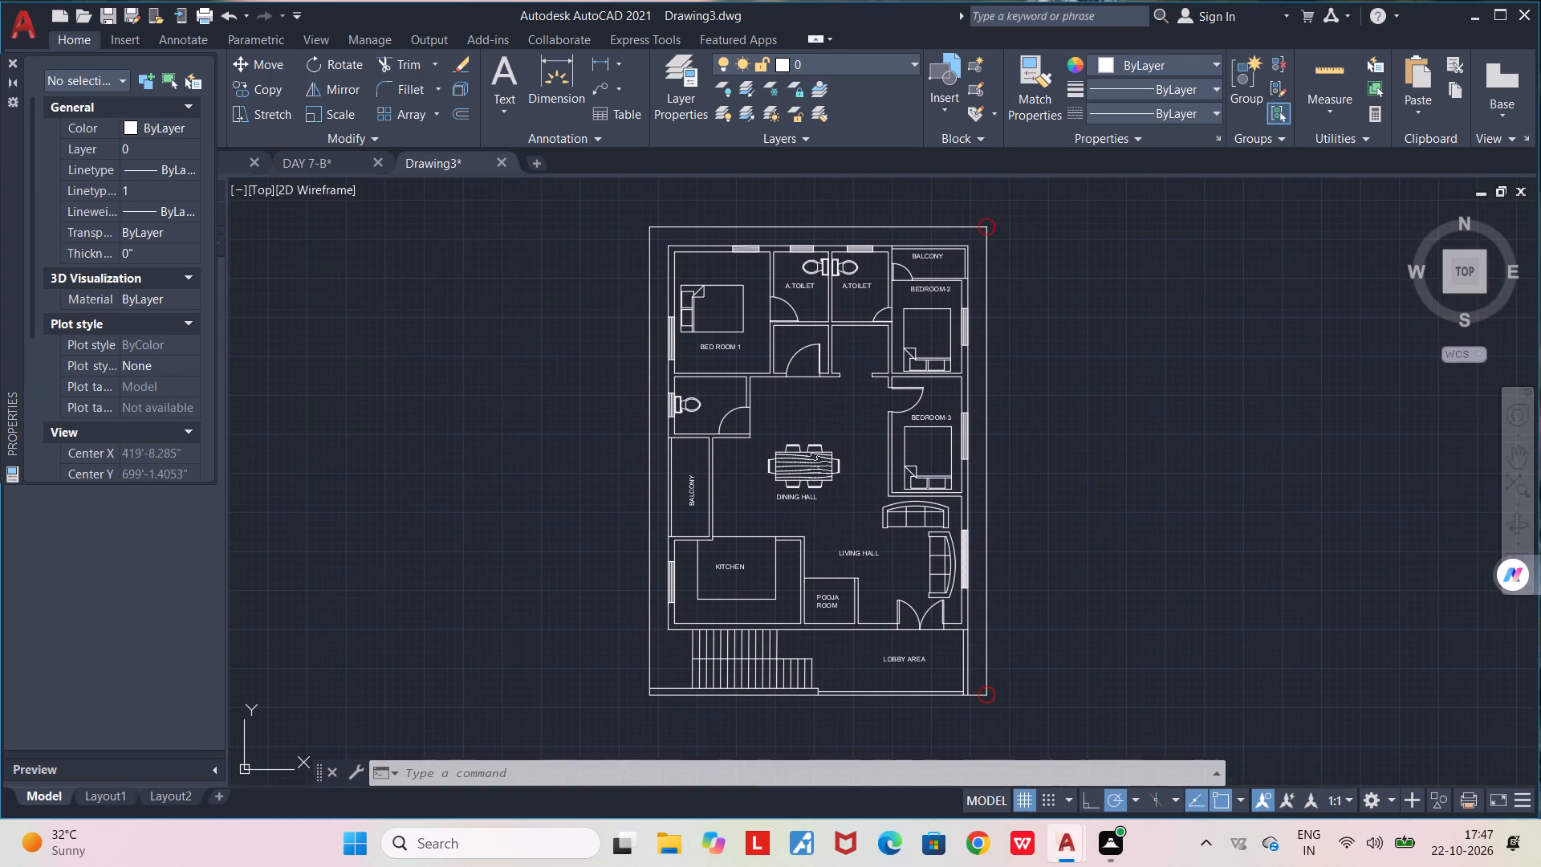
pyautogui.moveTo(823, 523); pyautogui.dragTo(865, 505, button='middle')
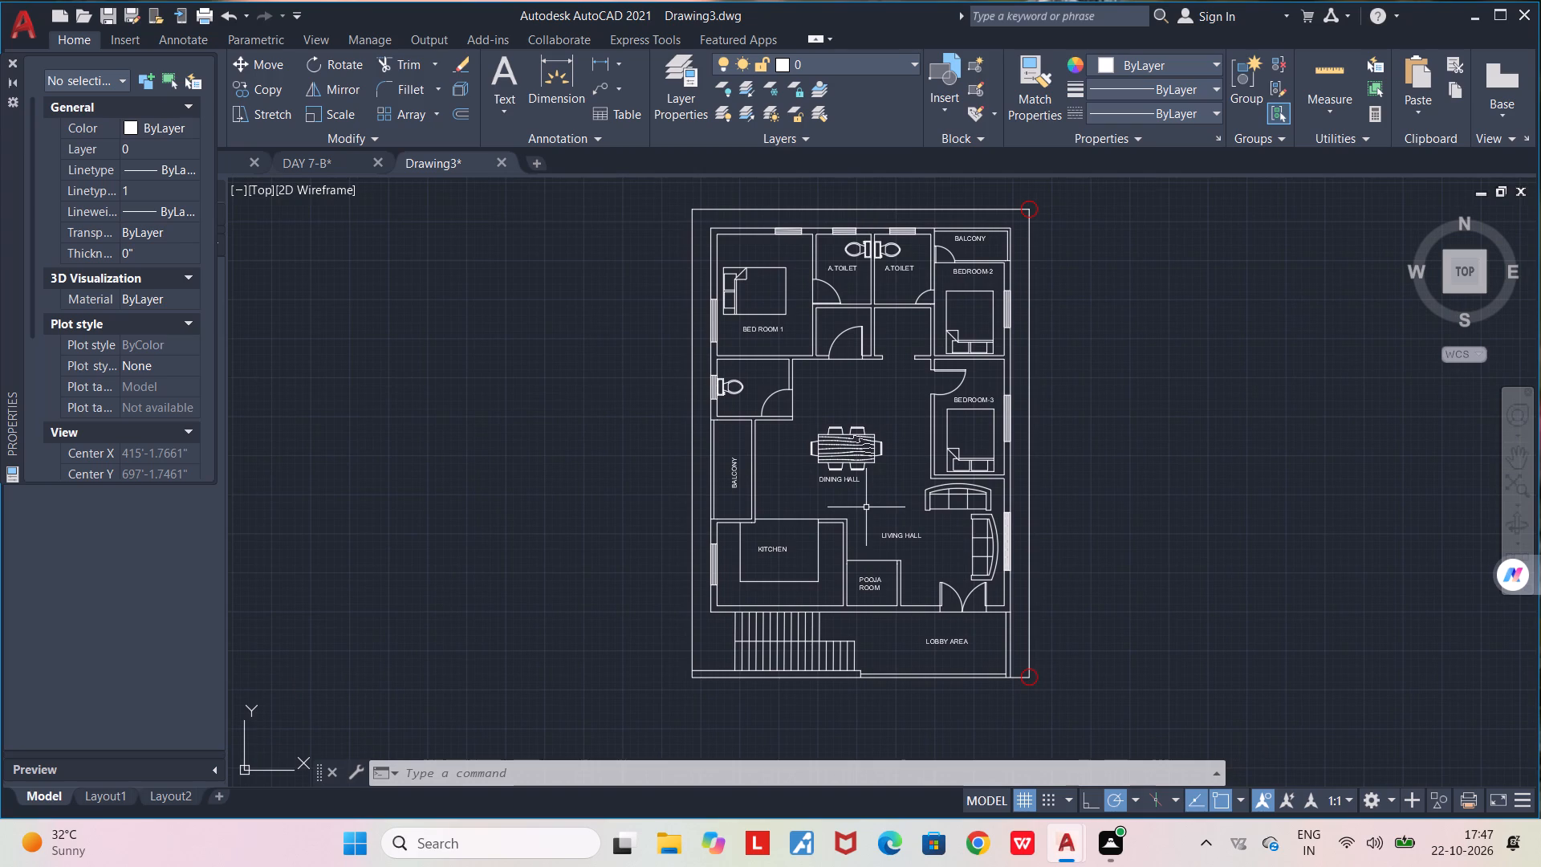
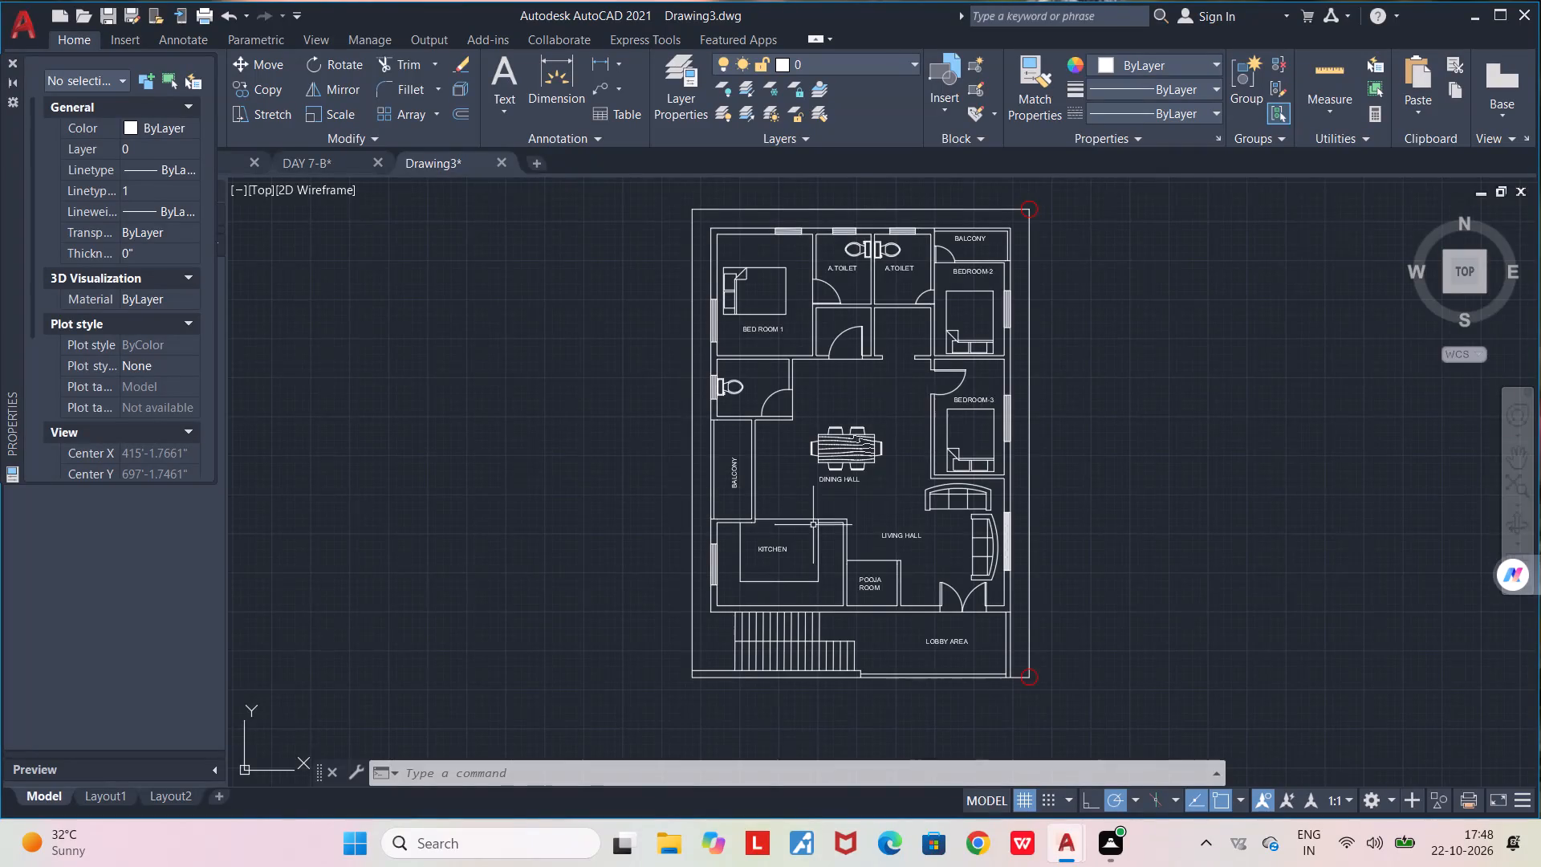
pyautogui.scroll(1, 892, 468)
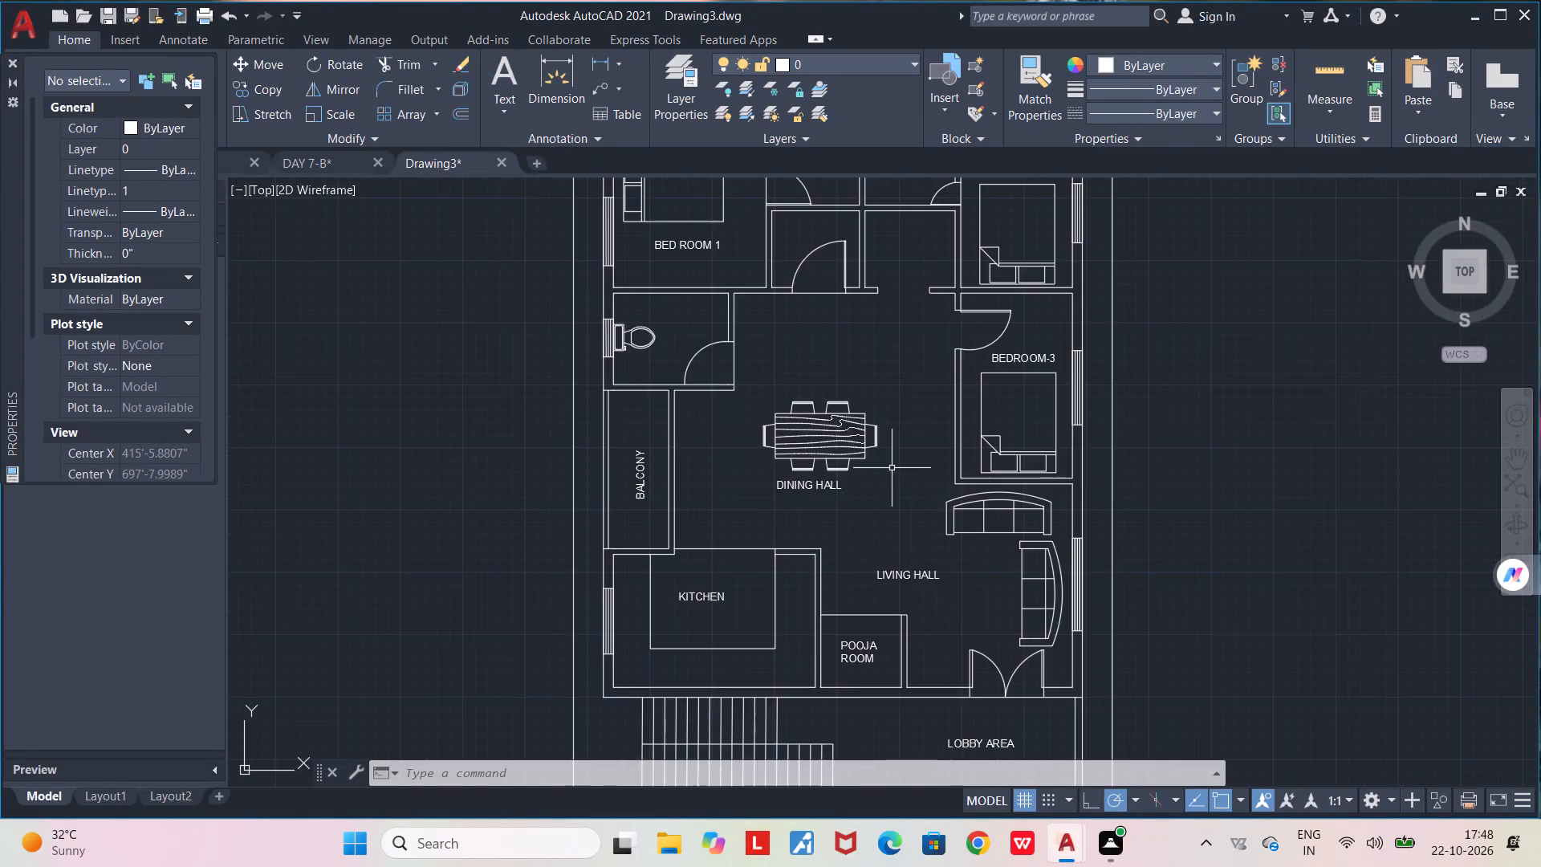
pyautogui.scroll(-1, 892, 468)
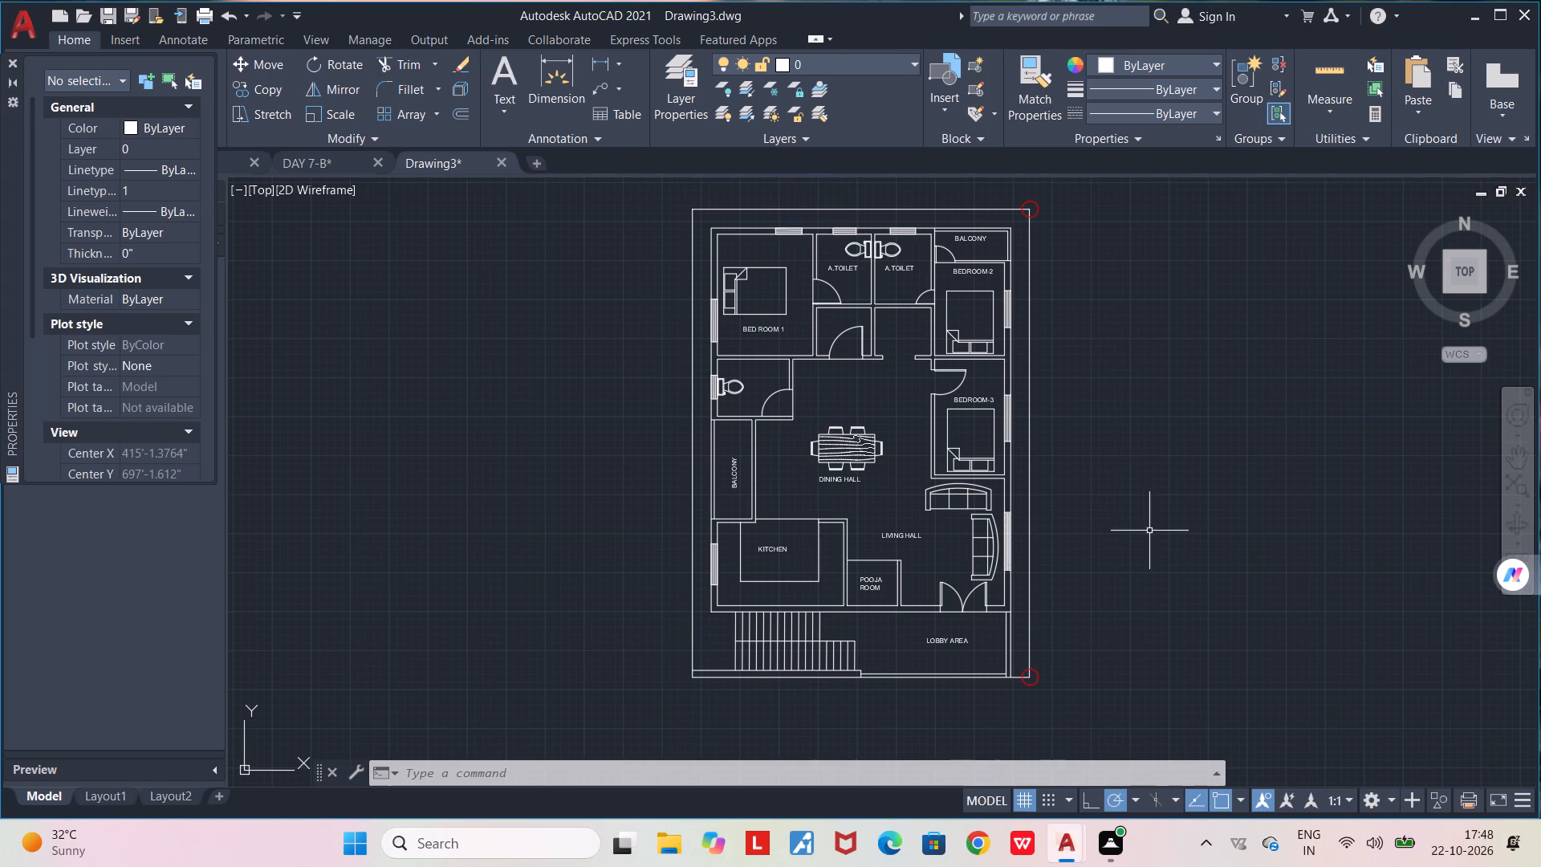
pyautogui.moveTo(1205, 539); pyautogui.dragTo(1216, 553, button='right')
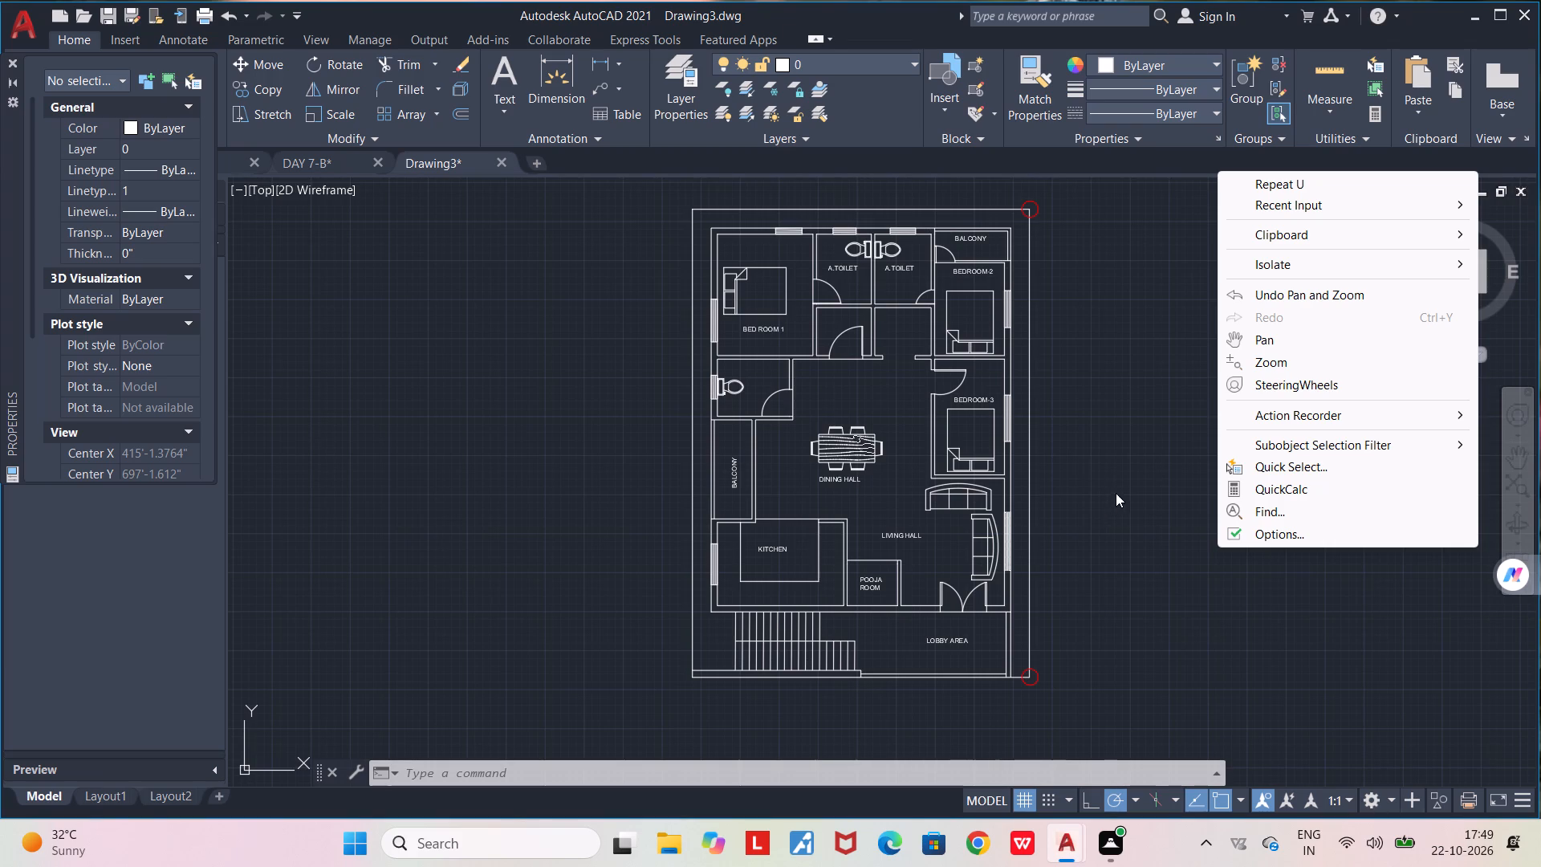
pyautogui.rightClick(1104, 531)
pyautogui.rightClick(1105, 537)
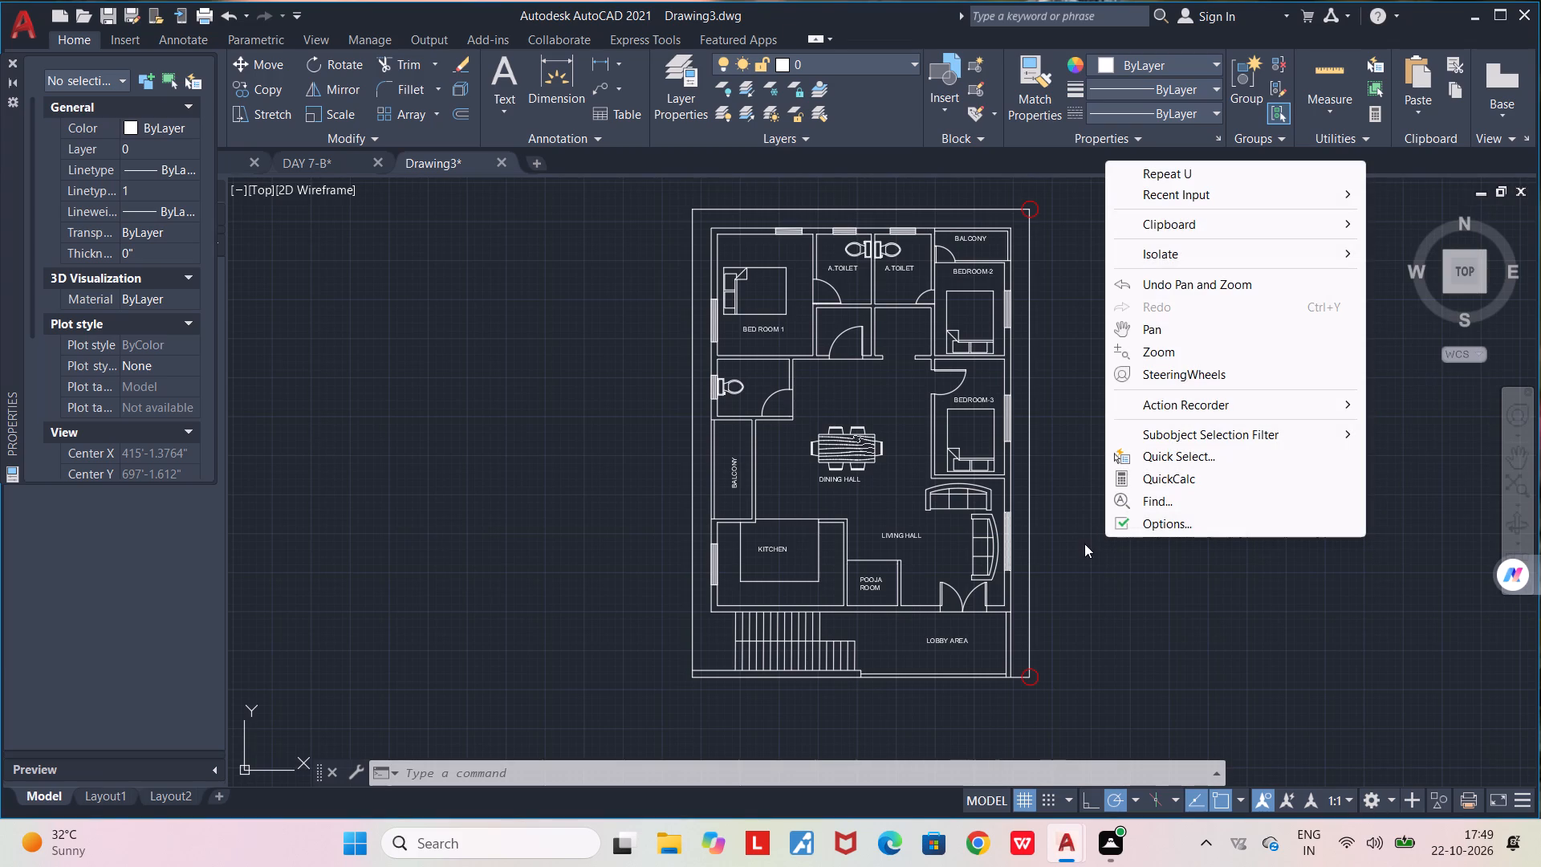
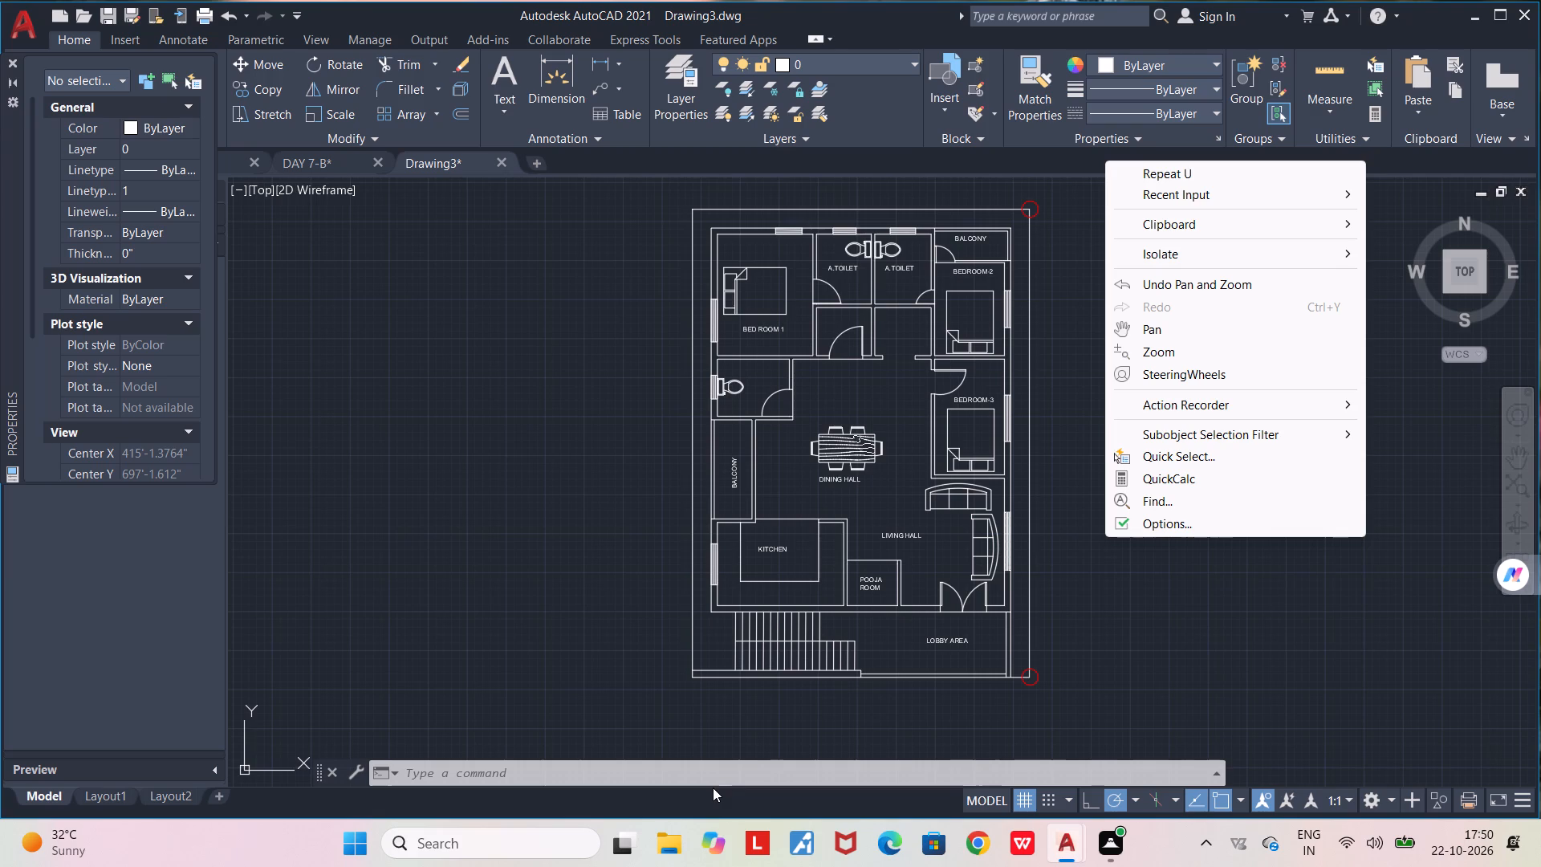
# Inspect the living hall and its adjoining dining, kitchen and pooja room areas up close in the floor plan.
pyautogui.scroll(-3, 773, 768)
pyautogui.scroll(2, 898, 503)
pyautogui.click(1190, 622)
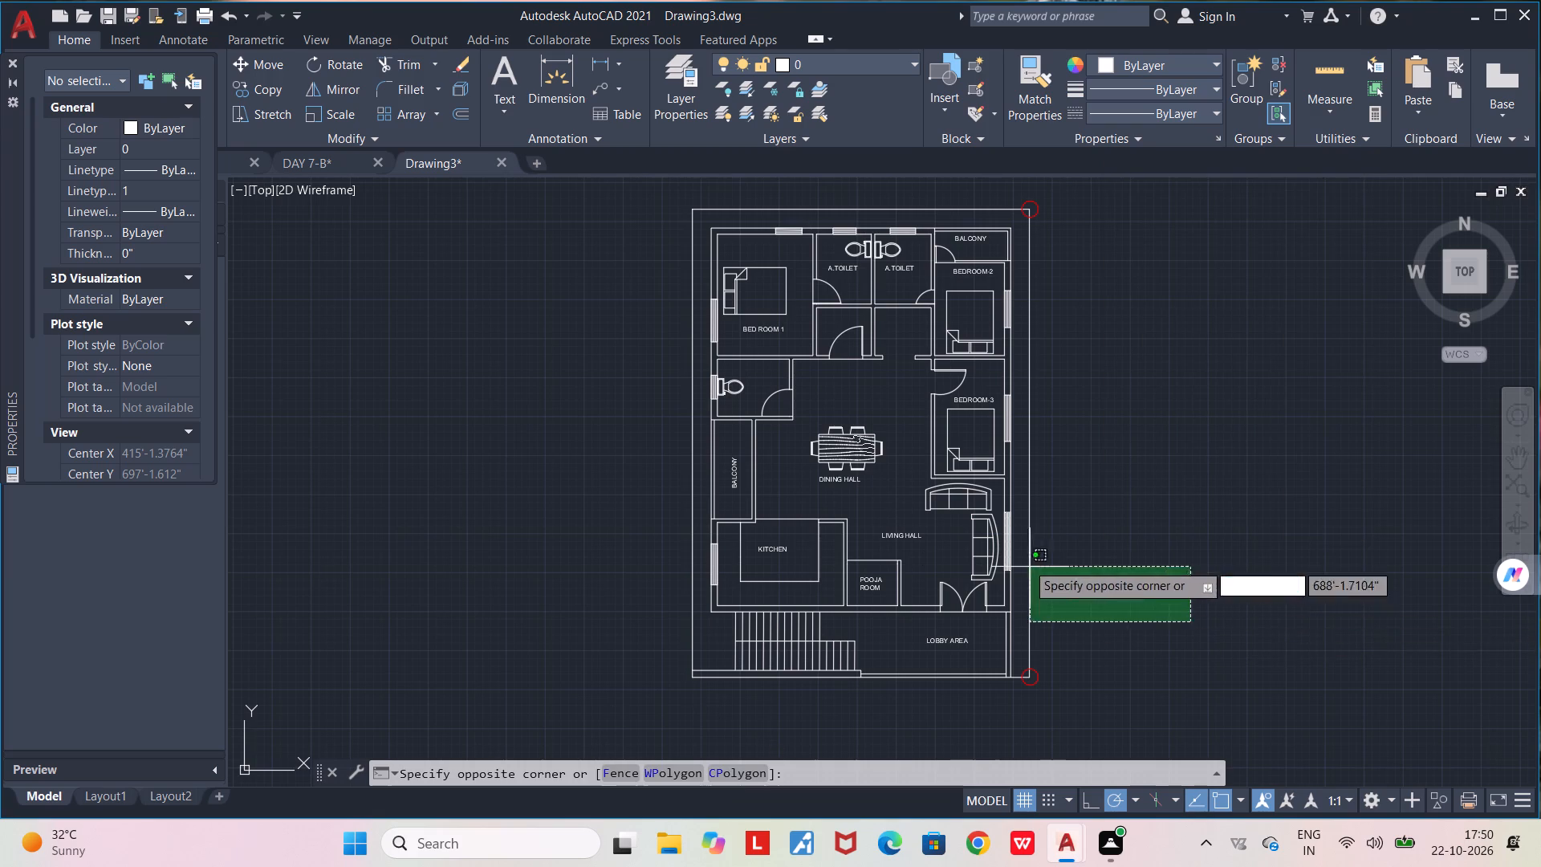
pyautogui.press('Escape')
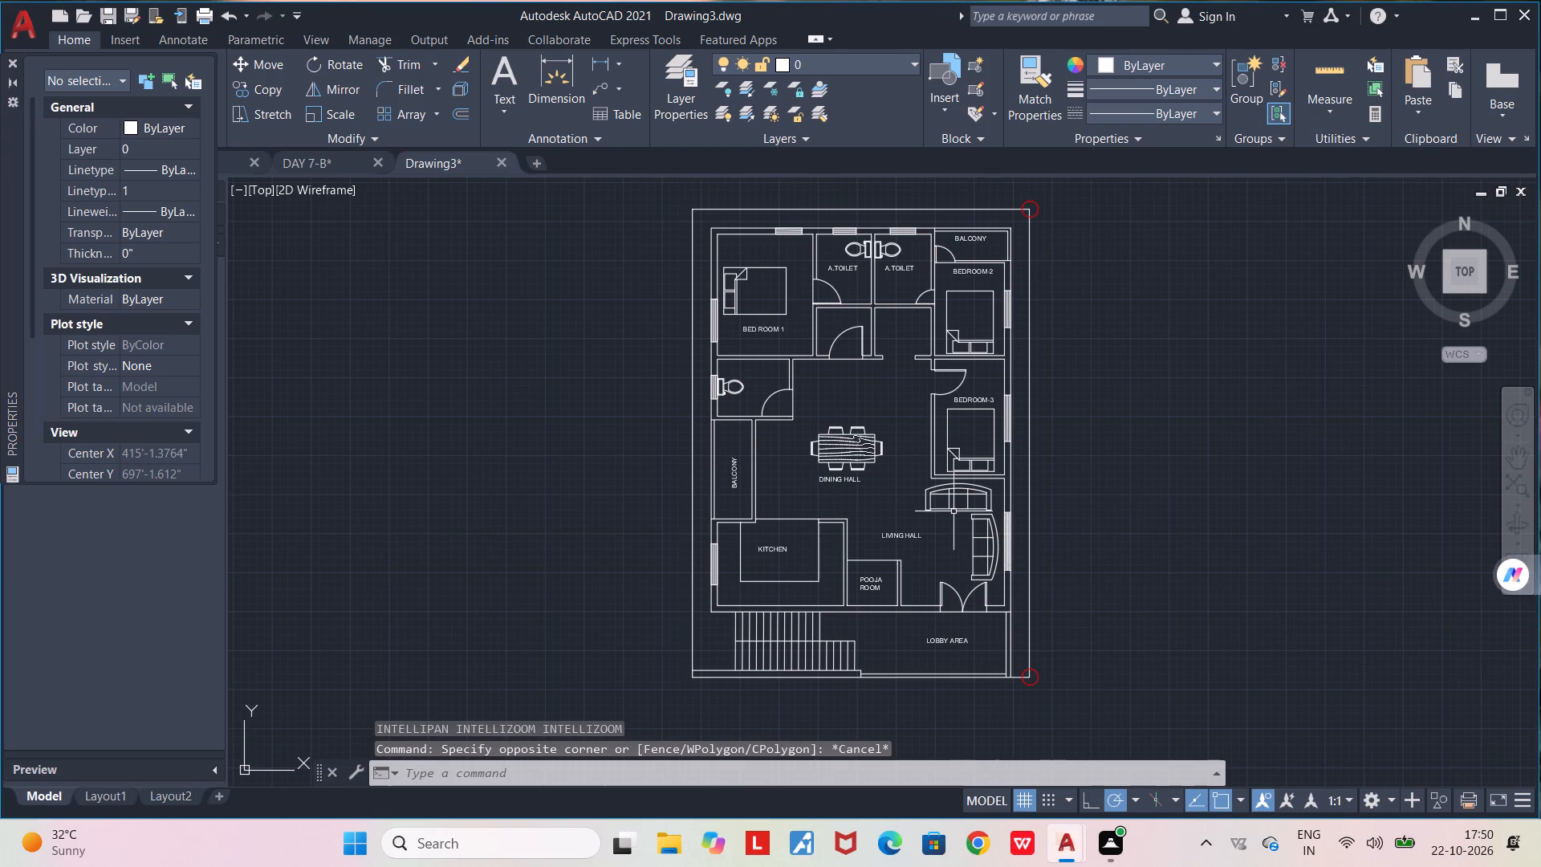
pyautogui.scroll(1, 931, 542)
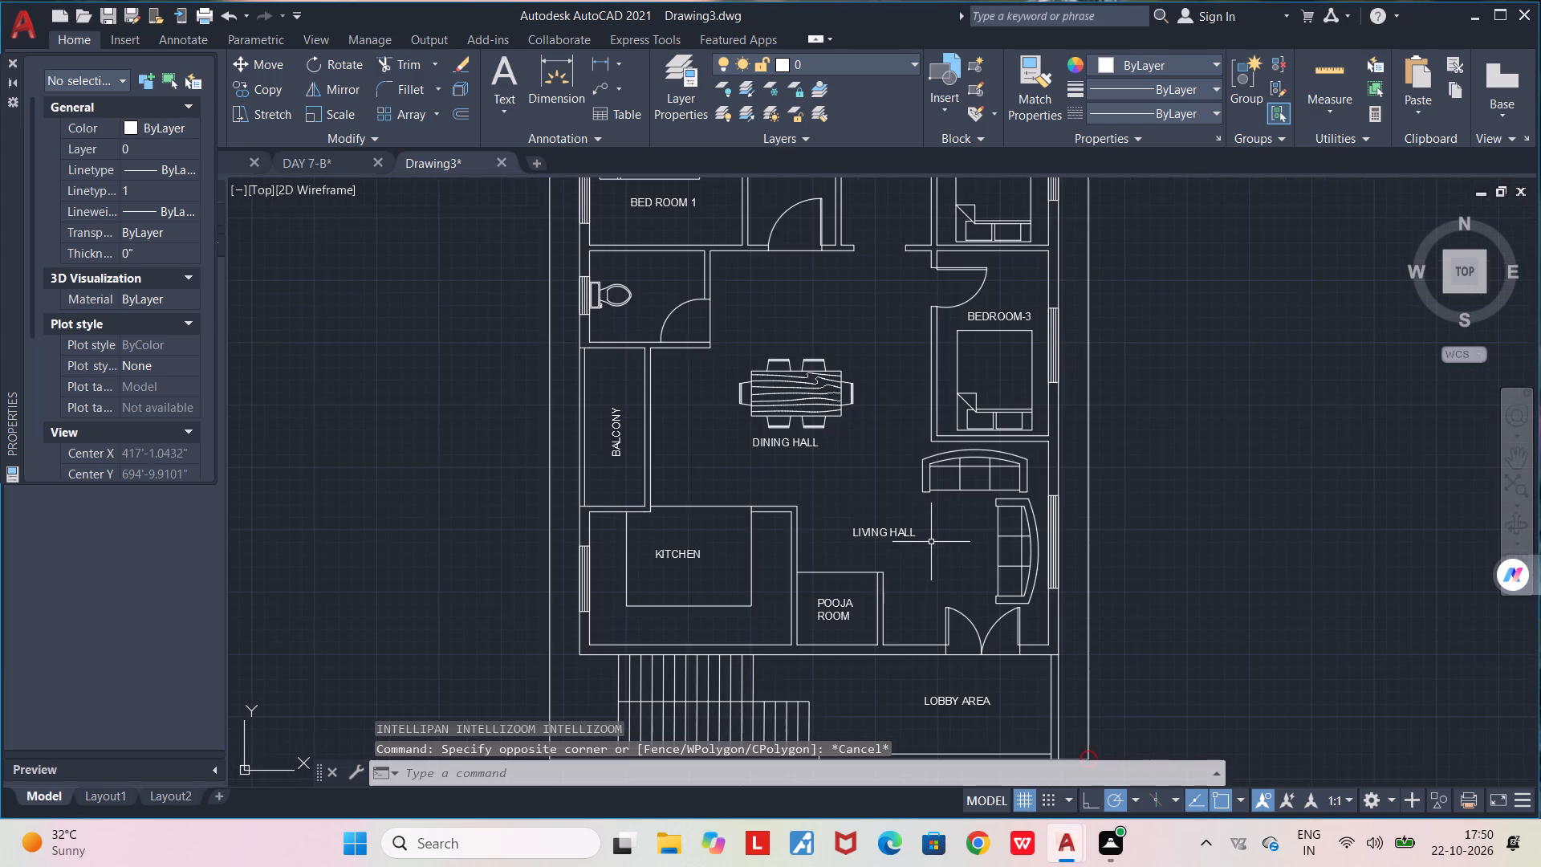
pyautogui.scroll(1, 931, 542)
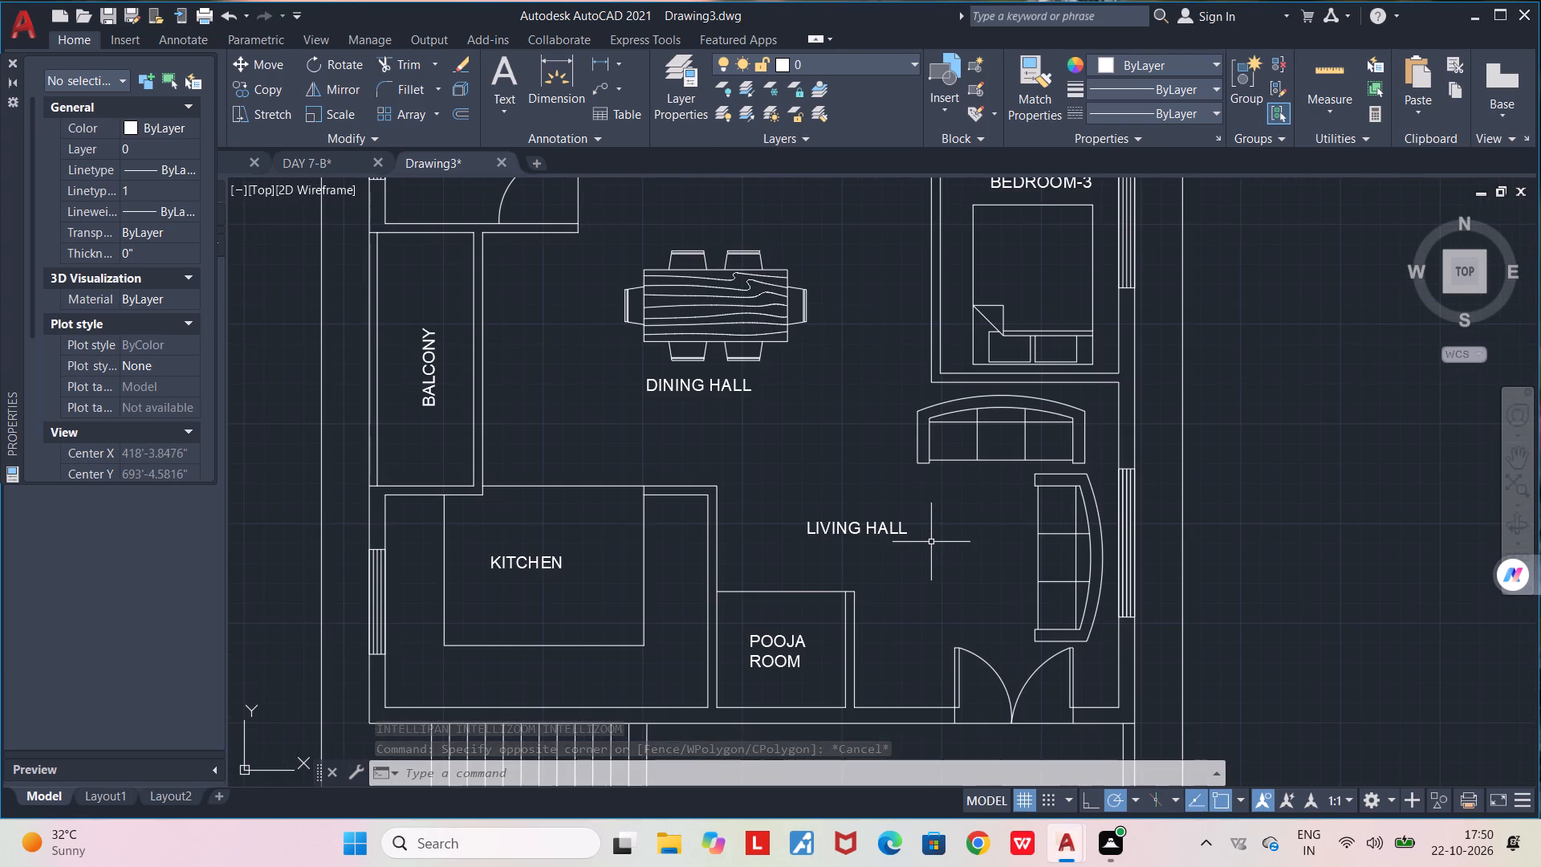
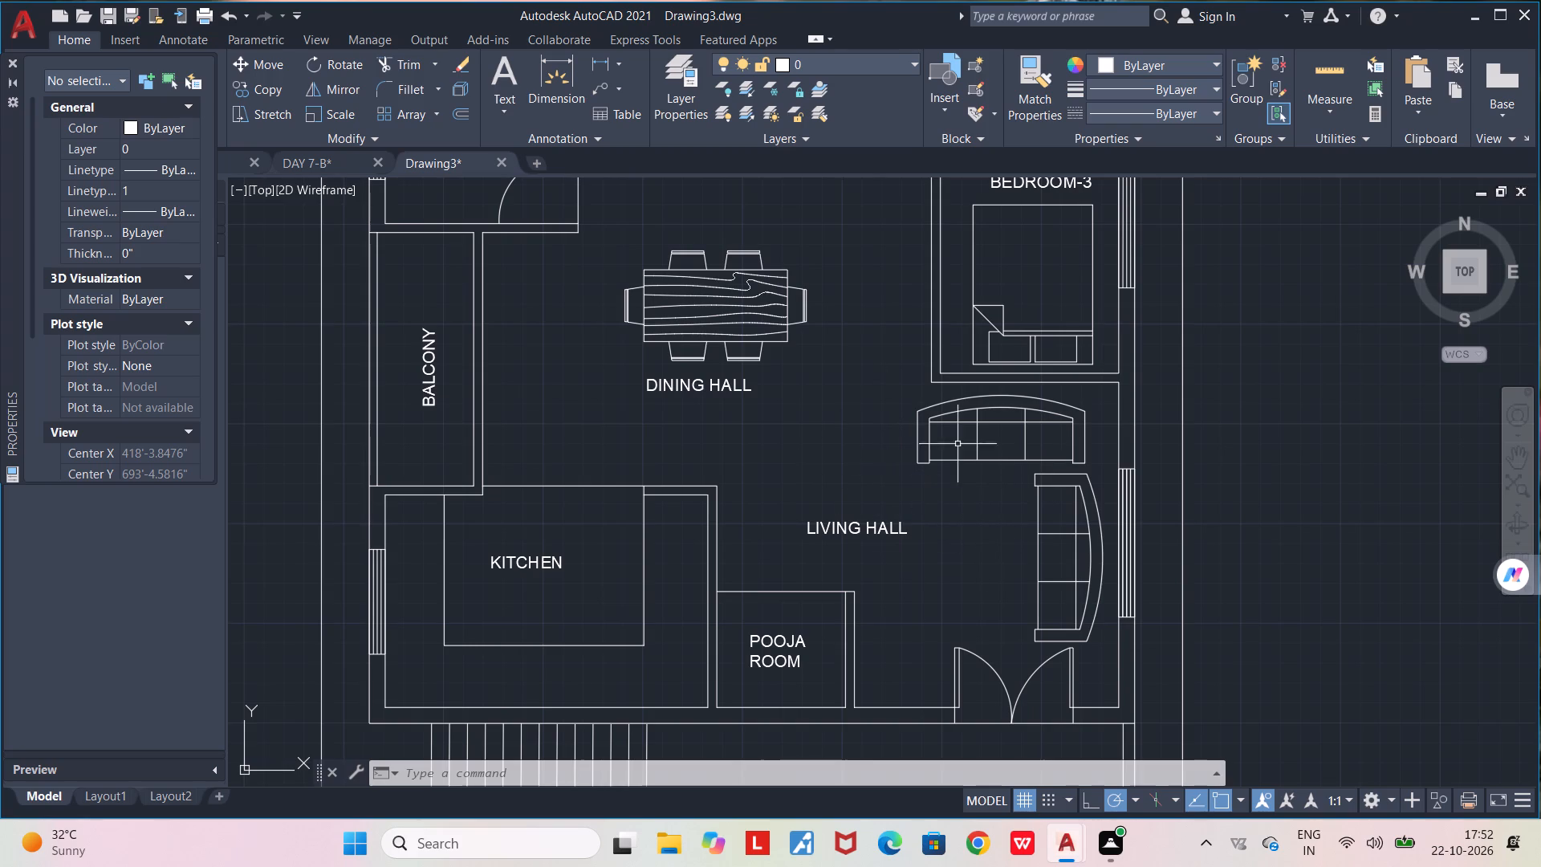
# Review the complete floor plan, from the bedrooms and toilets through the dining and living halls to the staircase and lobby area.
pyautogui.moveTo(971, 544); pyautogui.dragTo(1019, 572, button='middle')
pyautogui.scroll(-2, 1019, 572)
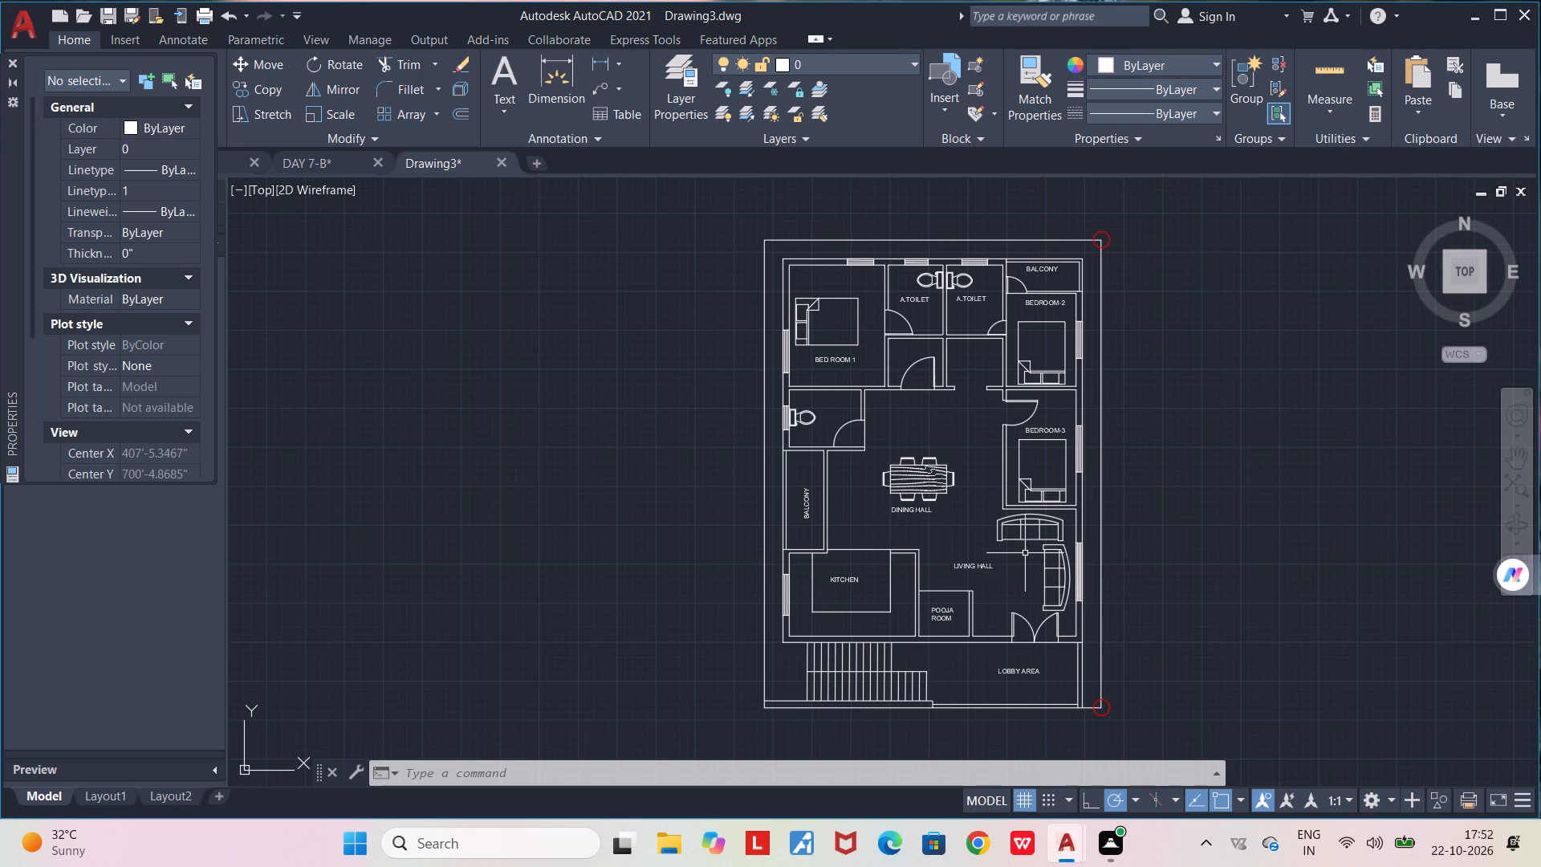
pyautogui.scroll(-1, 1025, 554)
pyautogui.scroll(1, 1025, 554)
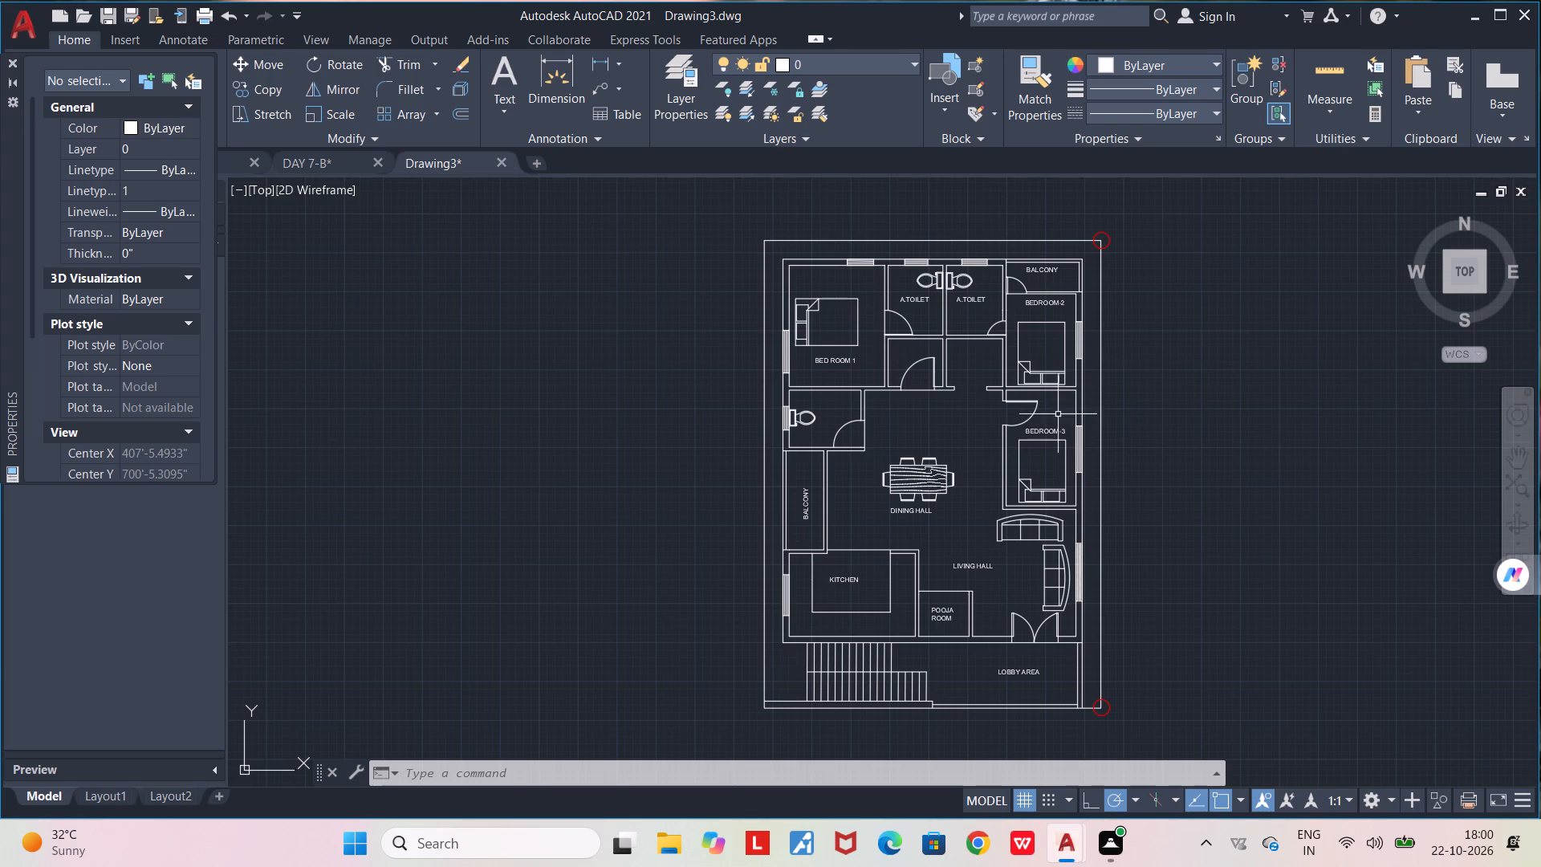
pyautogui.scroll(-1, 1055, 439)
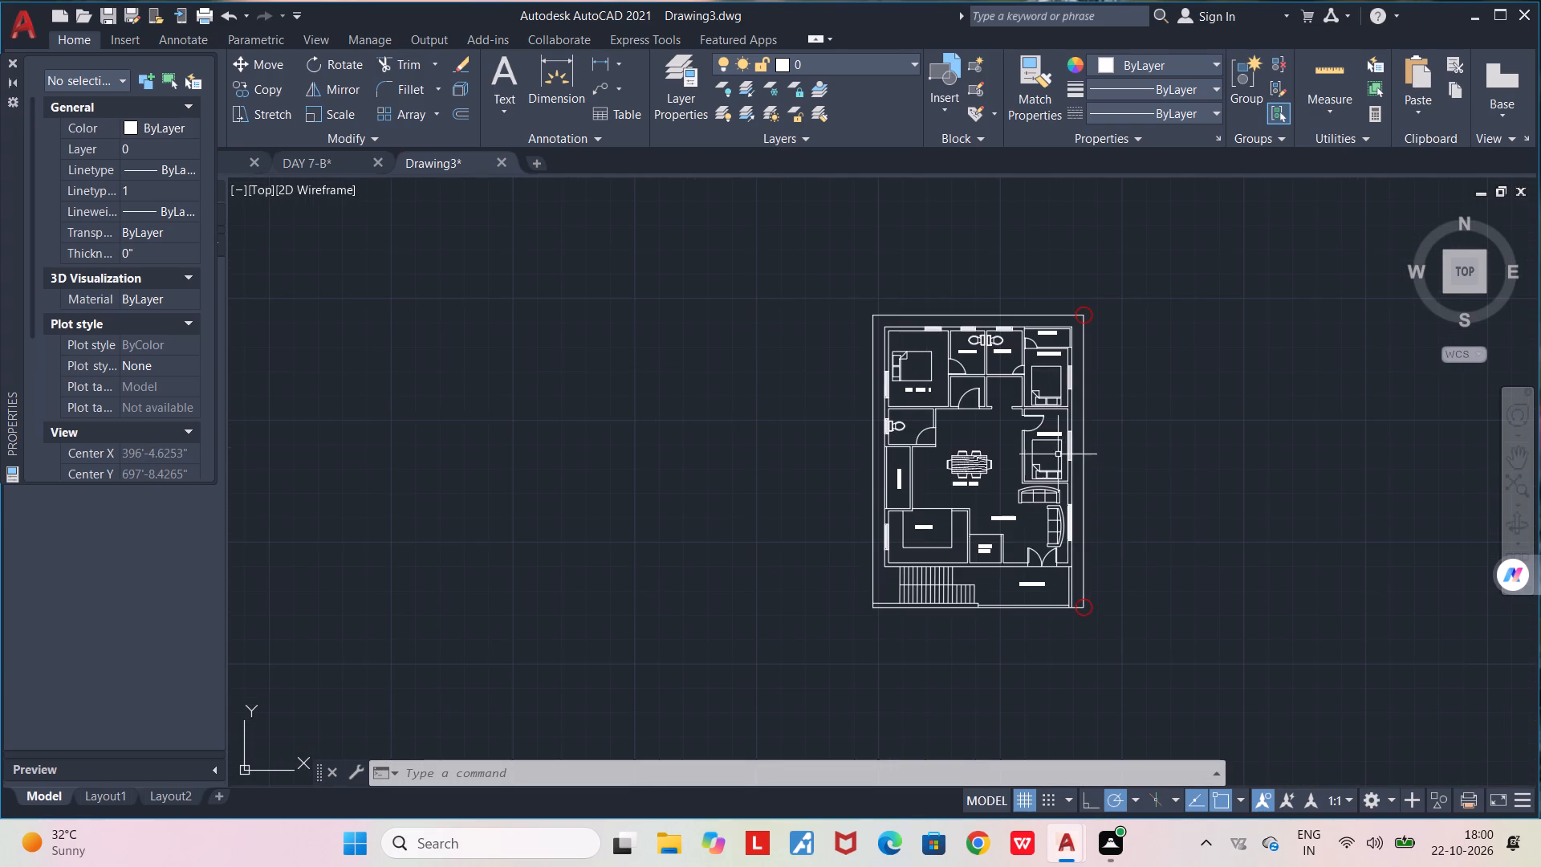
pyautogui.scroll(2, 1059, 474)
pyautogui.moveTo(939, 498); pyautogui.dragTo(925, 424, button='middle')
pyautogui.scroll(-1, 925, 424)
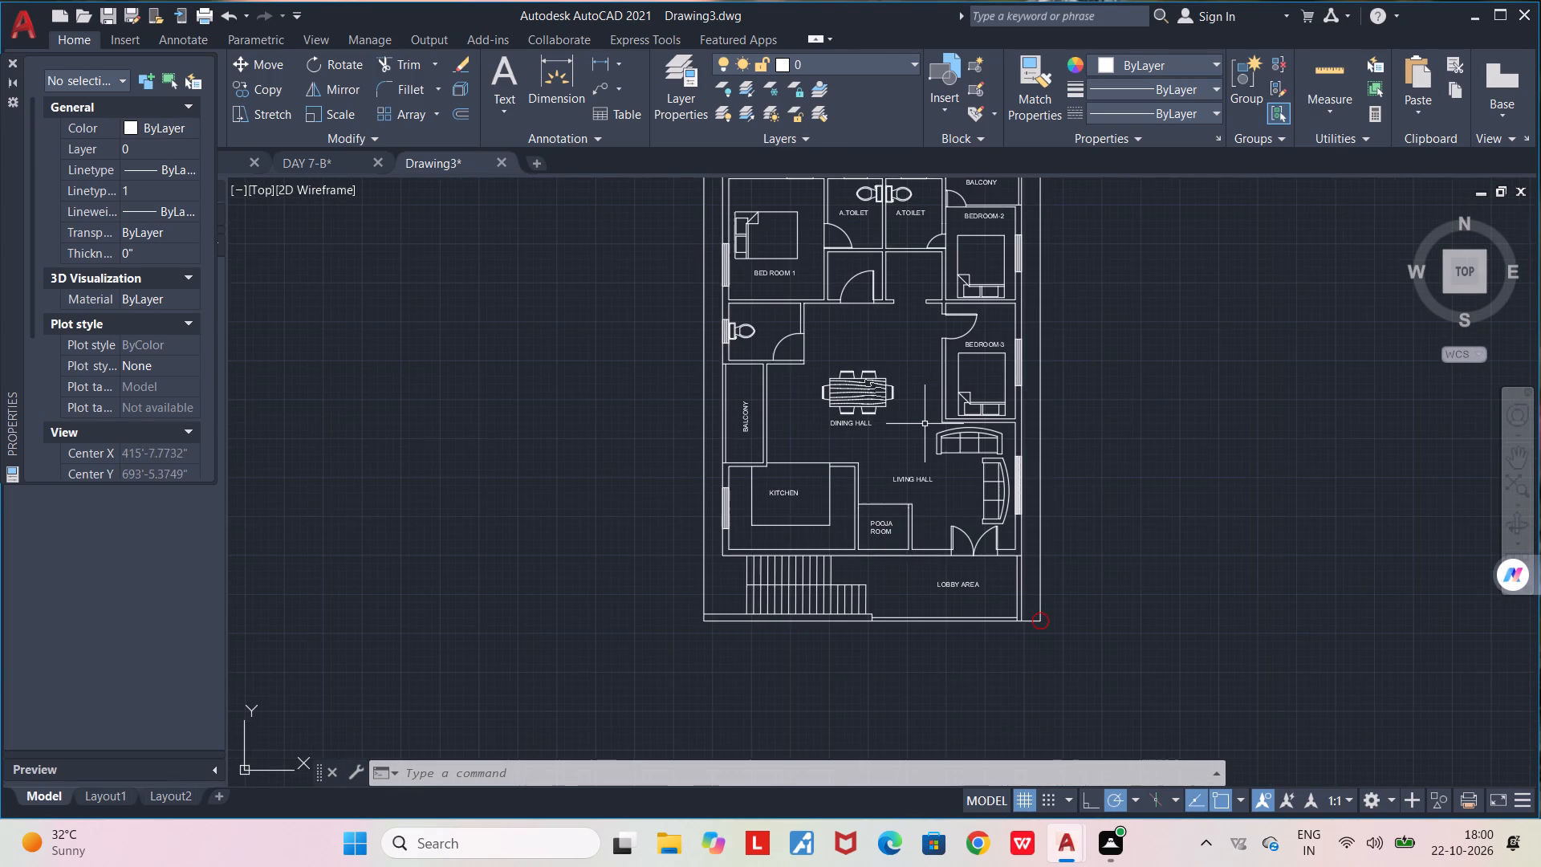
pyautogui.scroll(-1, 925, 424)
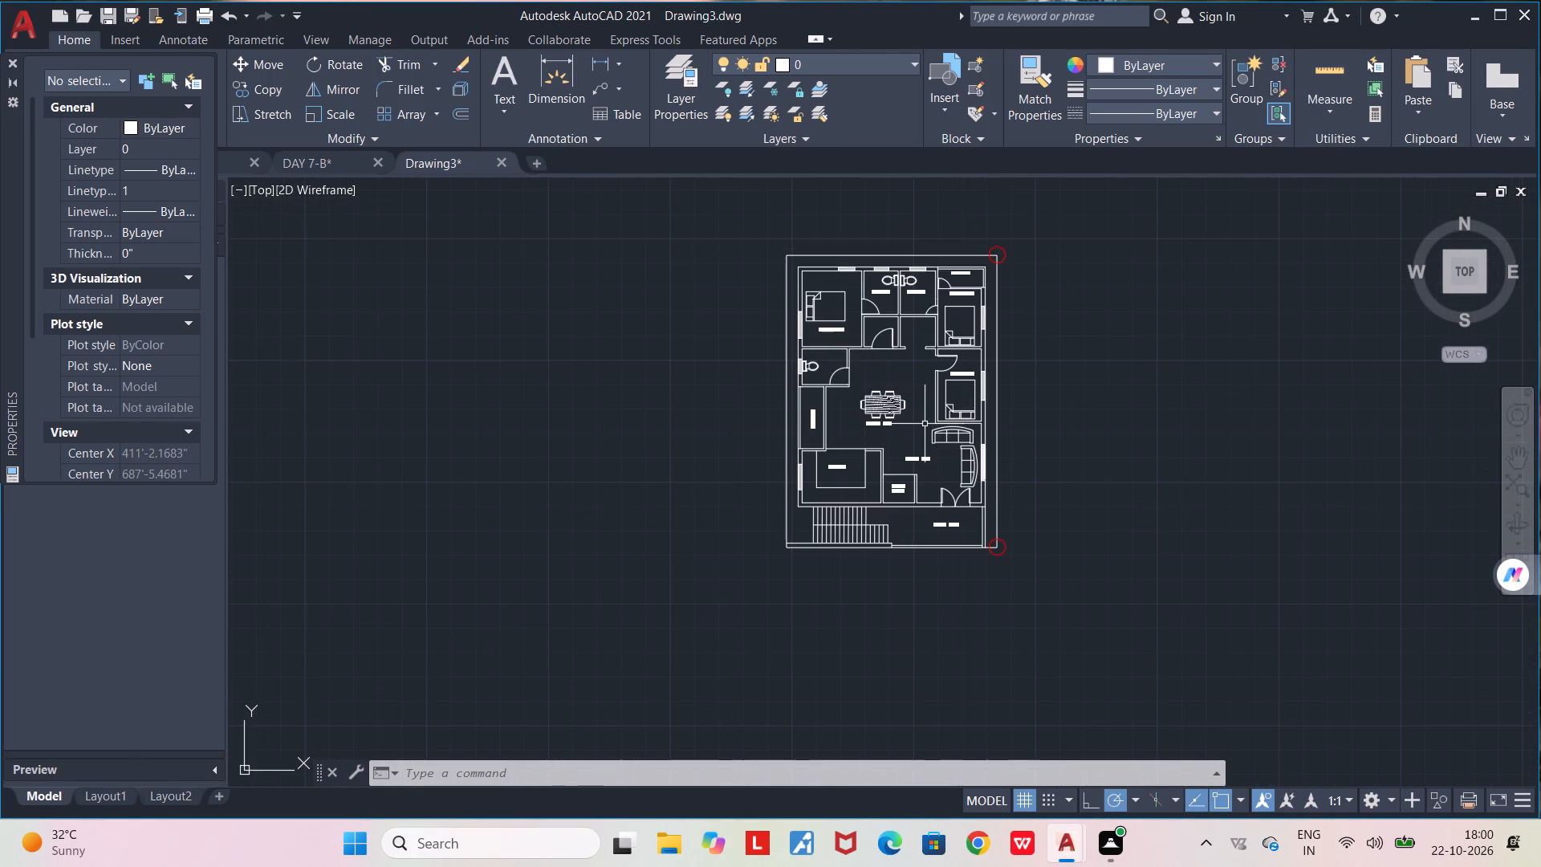
pyautogui.scroll(2, 925, 424)
pyautogui.scroll(-1, 925, 424)
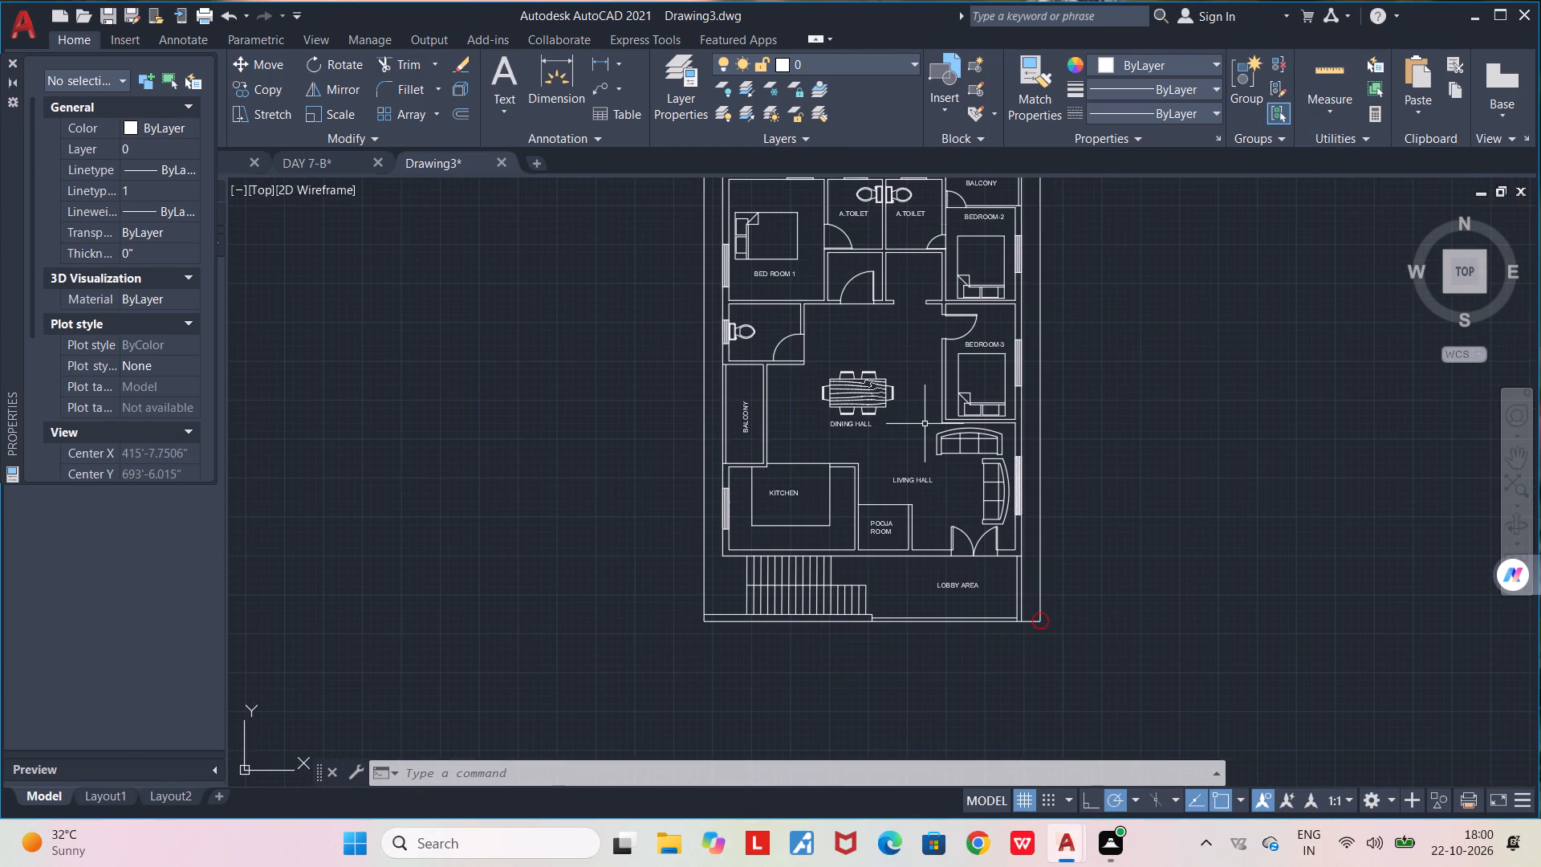
pyautogui.moveTo(929, 426); pyautogui.dragTo(931, 499, button='middle')
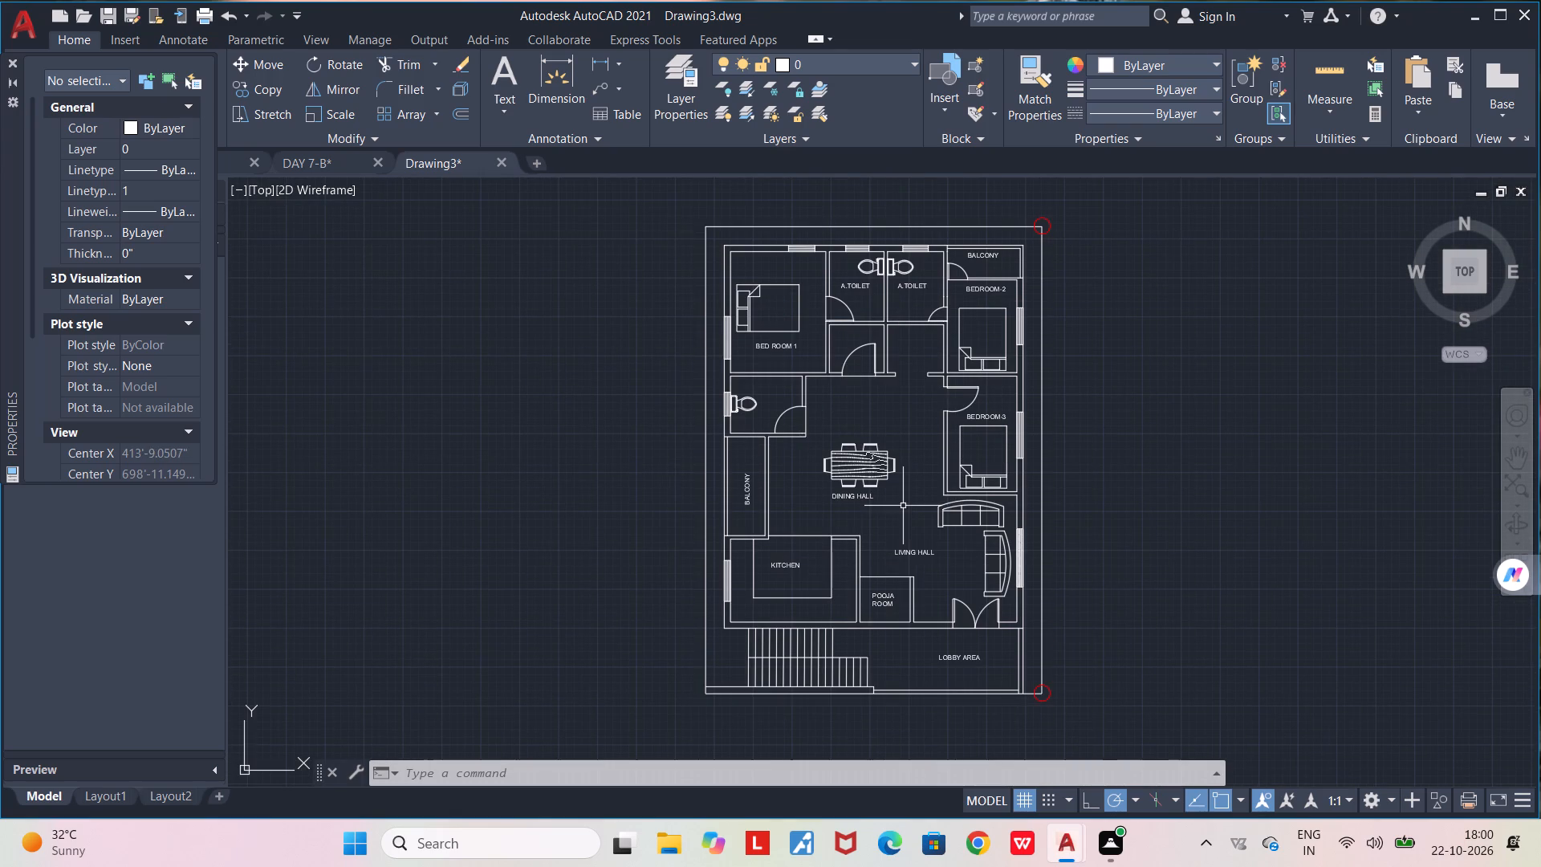
pyautogui.moveTo(903, 506); pyautogui.dragTo(906, 519, button='middle')
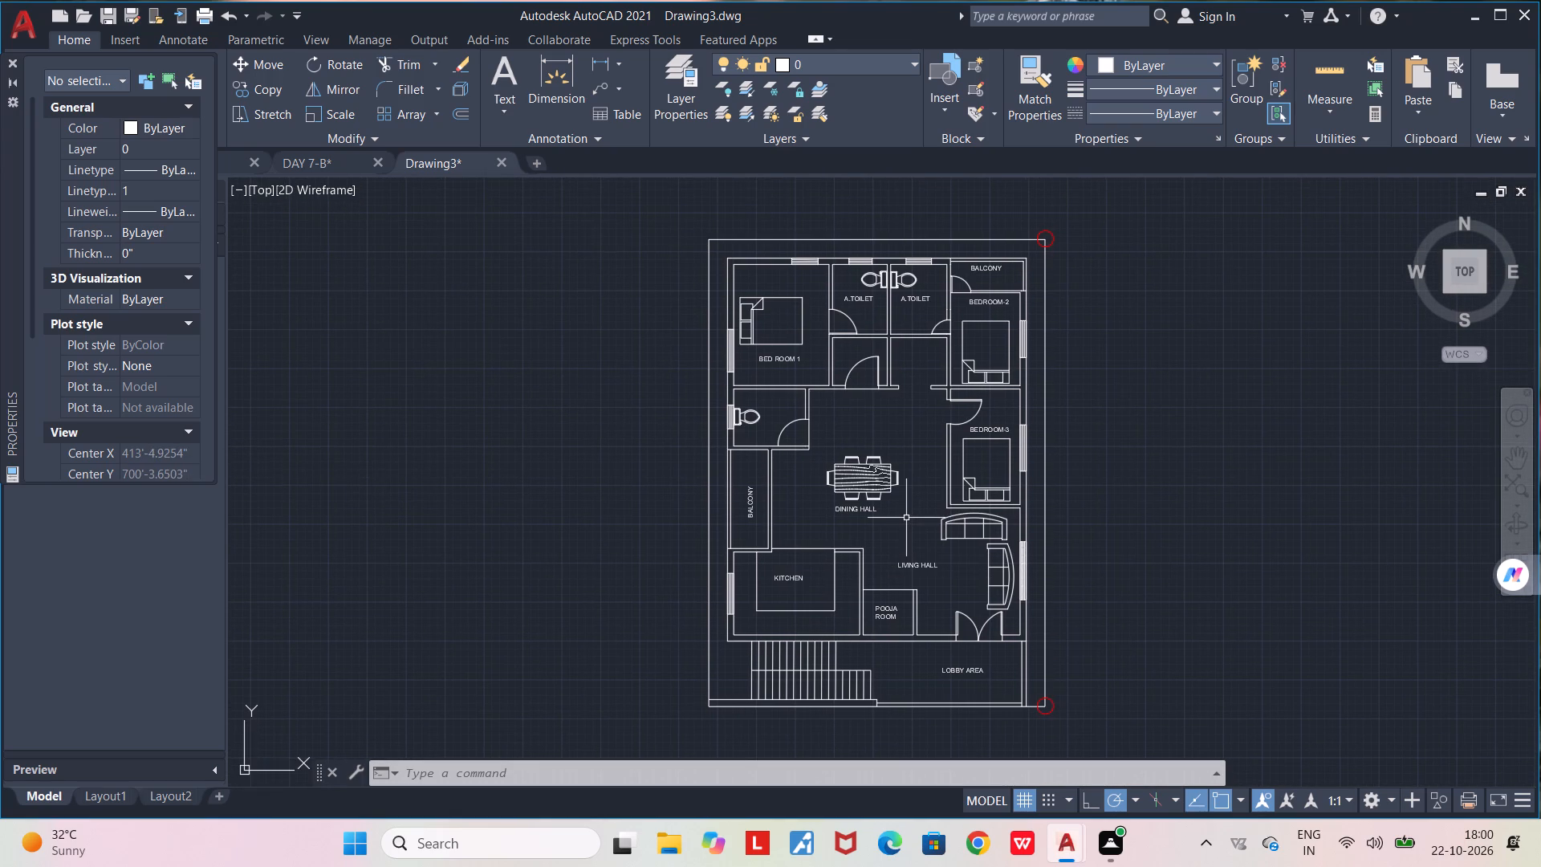
pyautogui.scroll(1, 906, 518)
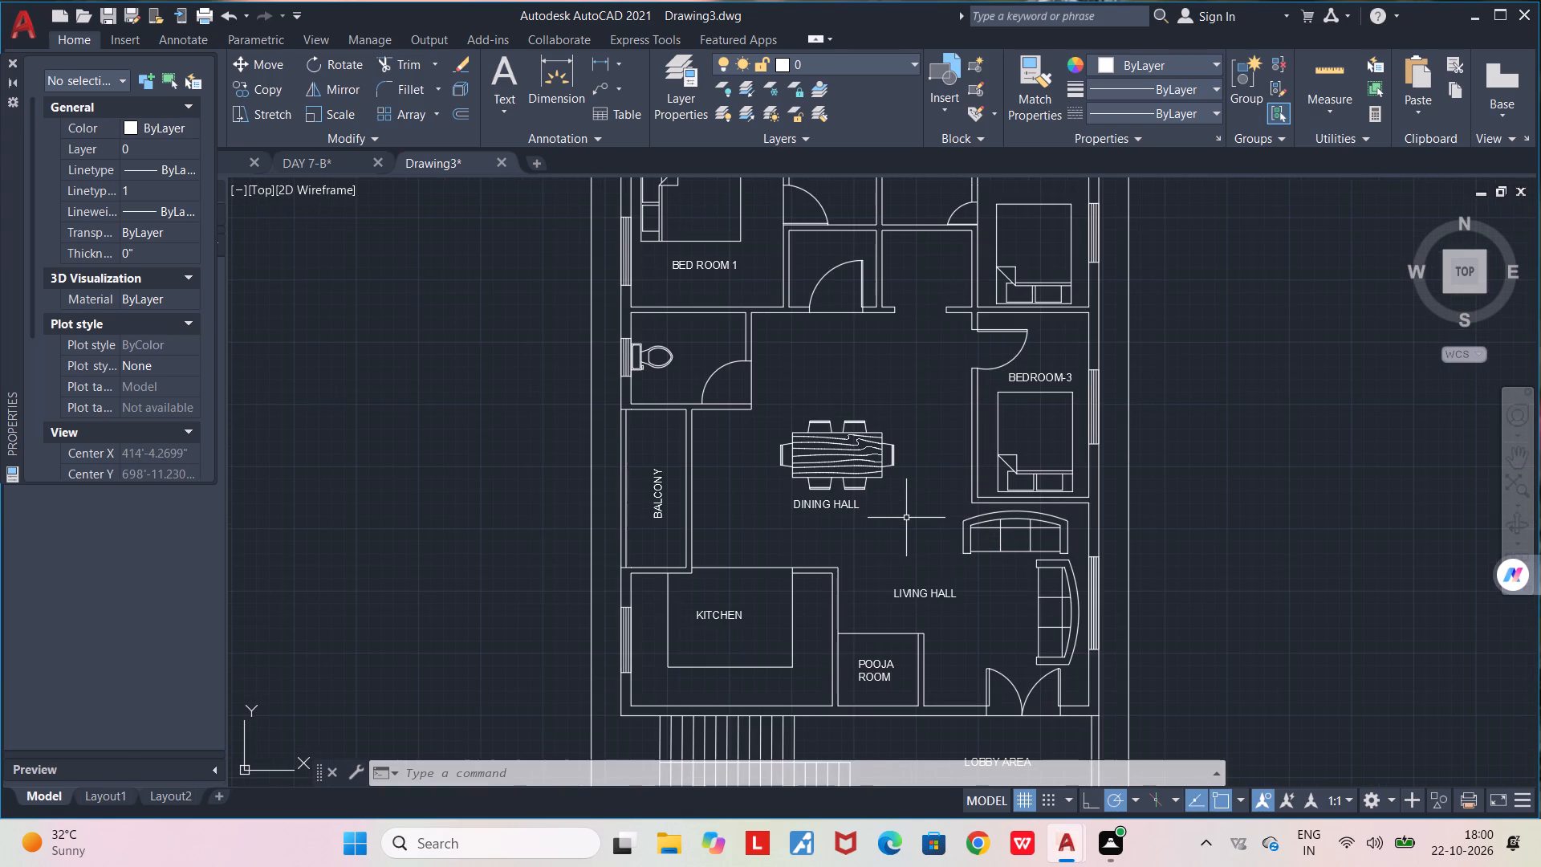
pyautogui.scroll(1, 906, 518)
pyautogui.scroll(-2, 906, 518)
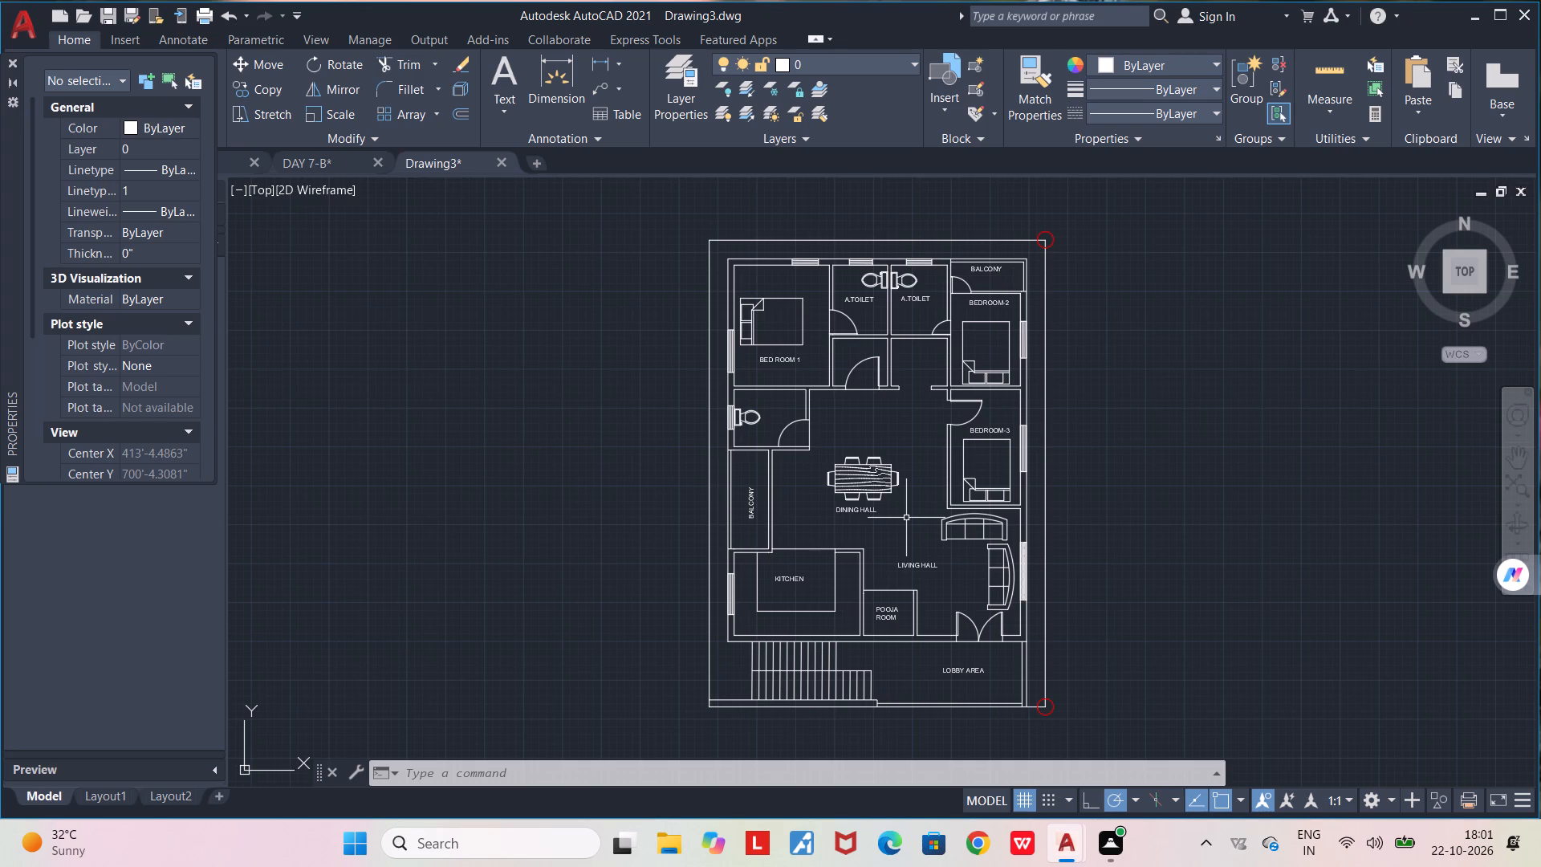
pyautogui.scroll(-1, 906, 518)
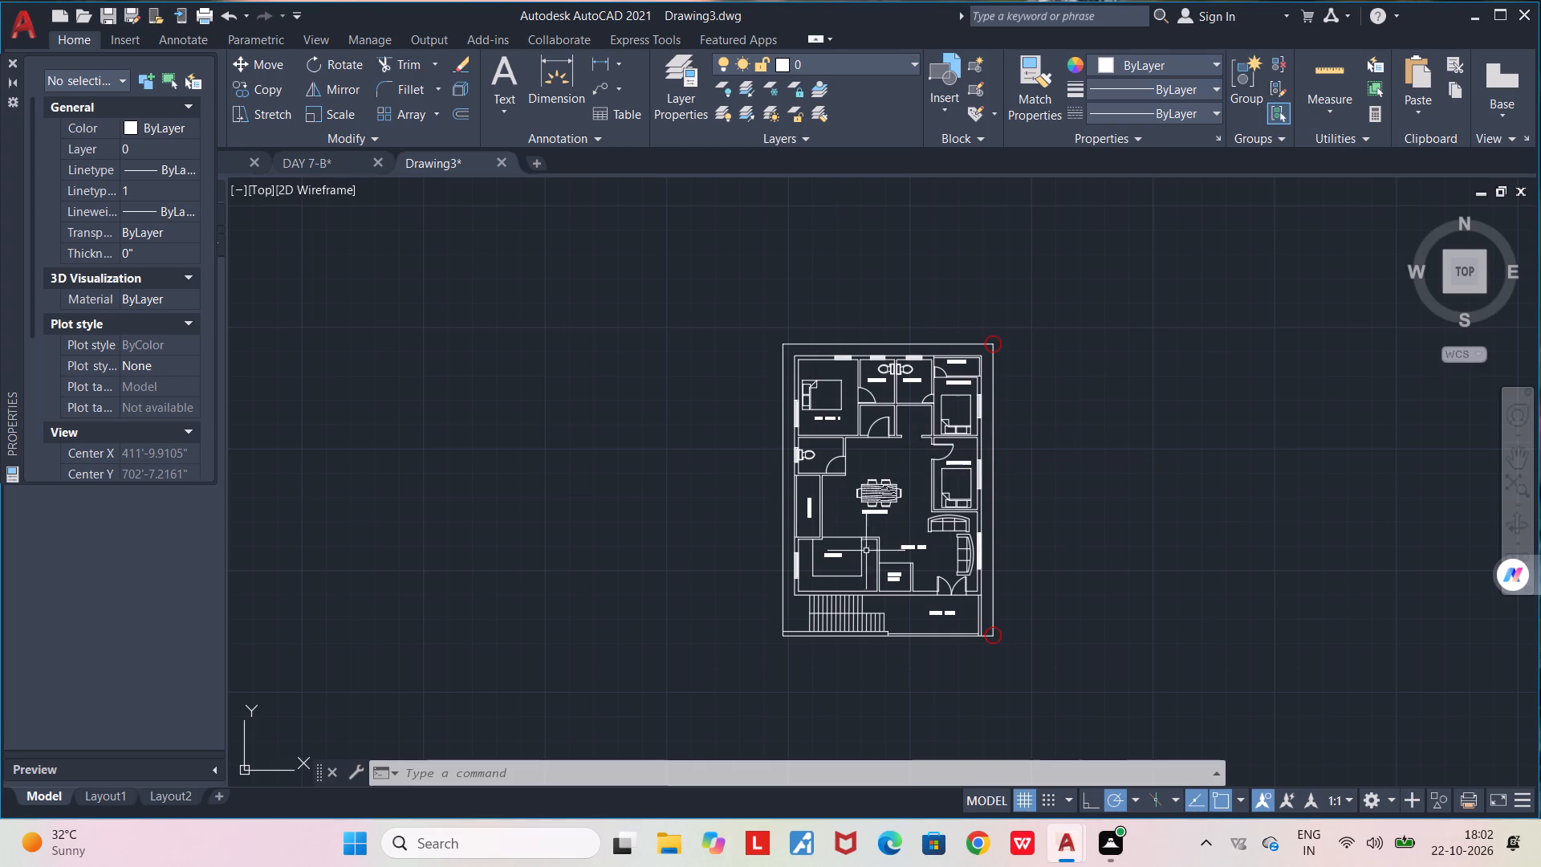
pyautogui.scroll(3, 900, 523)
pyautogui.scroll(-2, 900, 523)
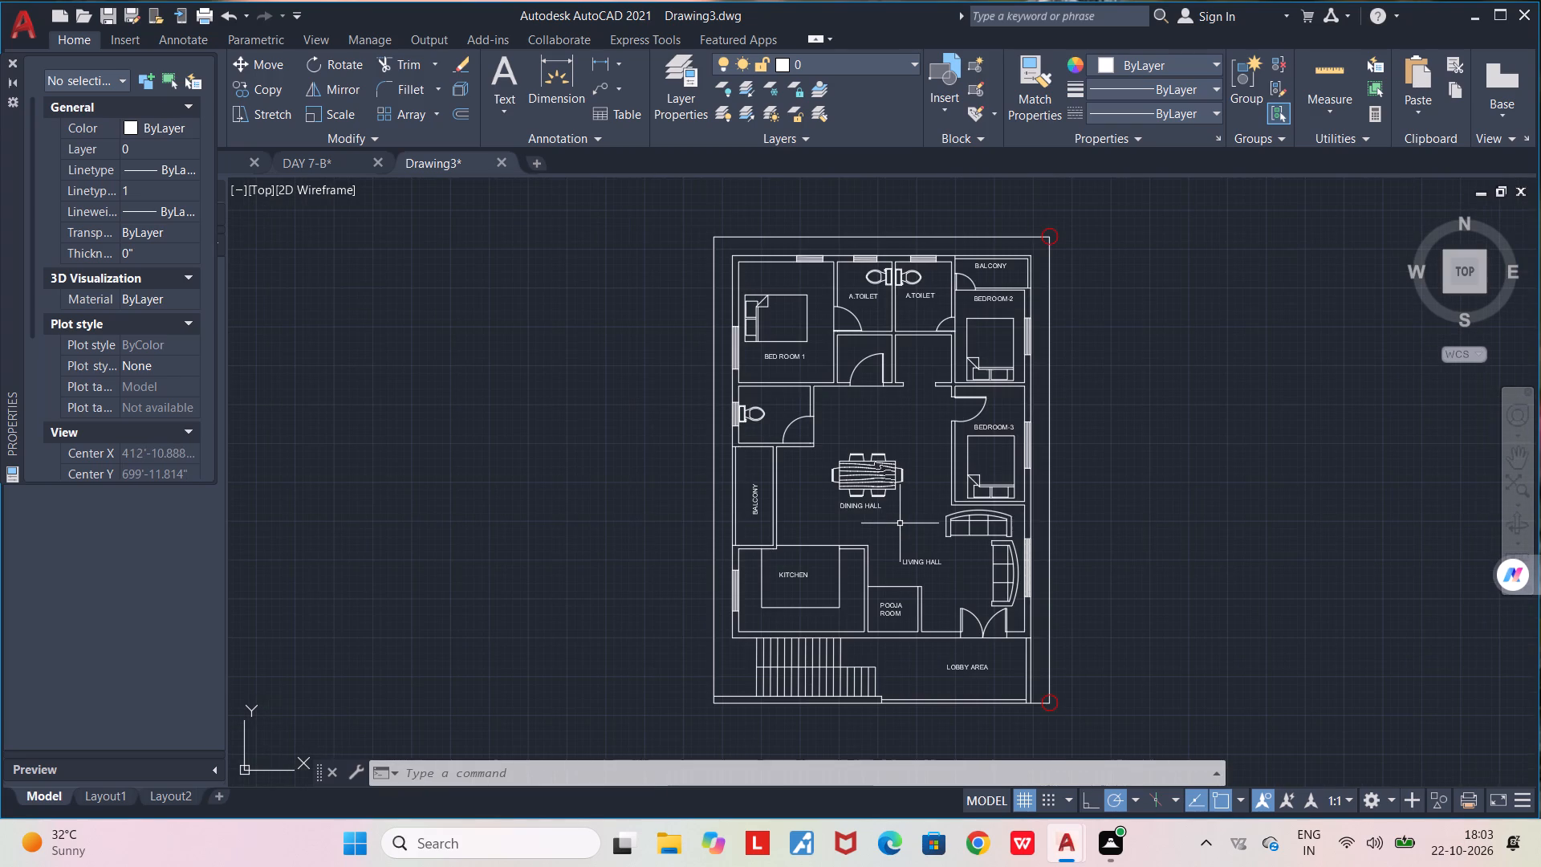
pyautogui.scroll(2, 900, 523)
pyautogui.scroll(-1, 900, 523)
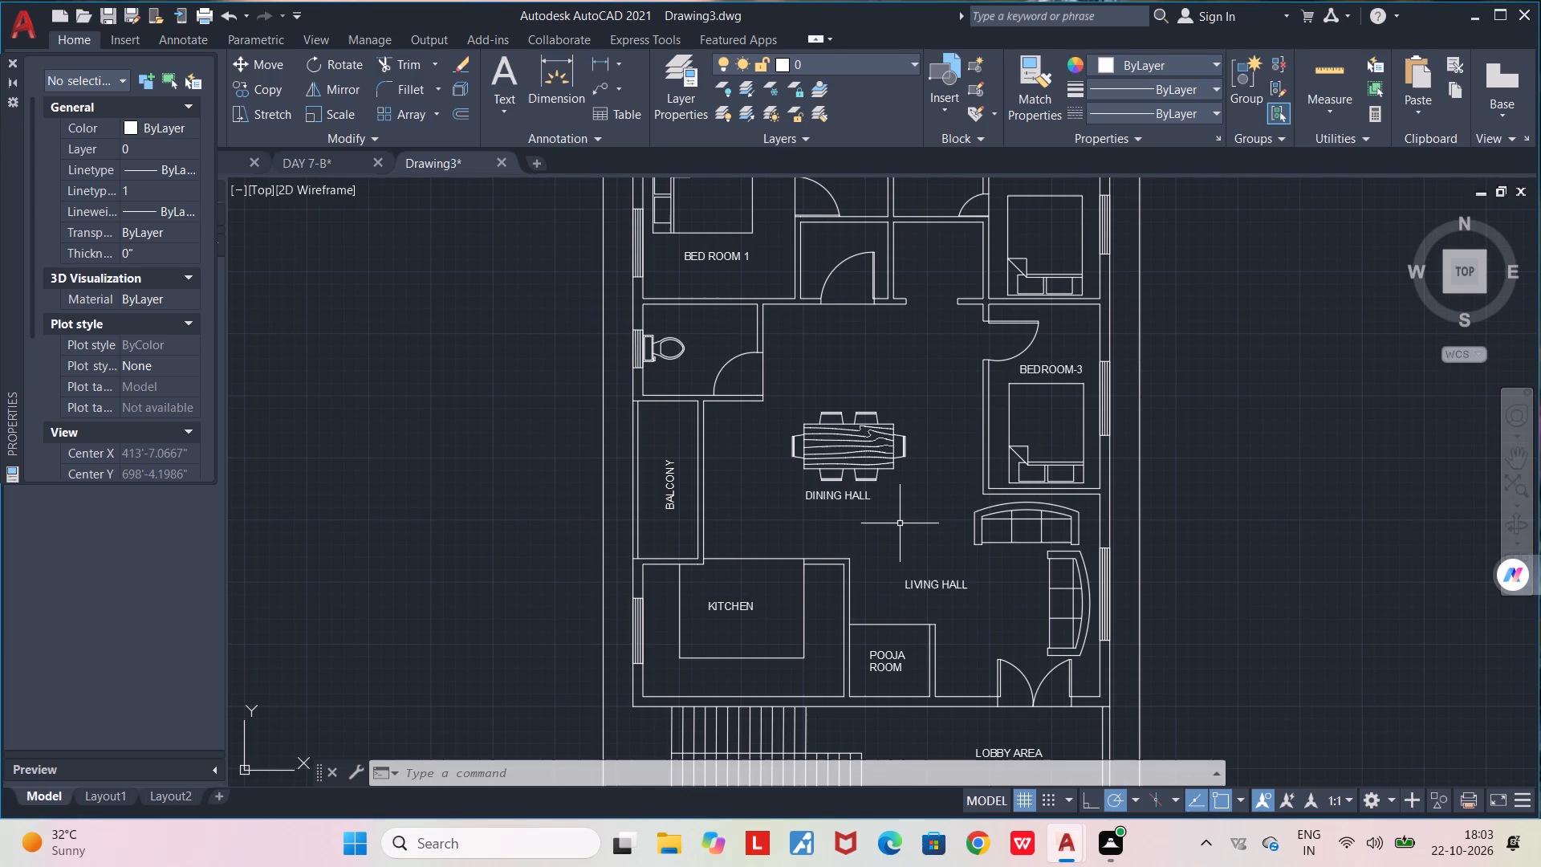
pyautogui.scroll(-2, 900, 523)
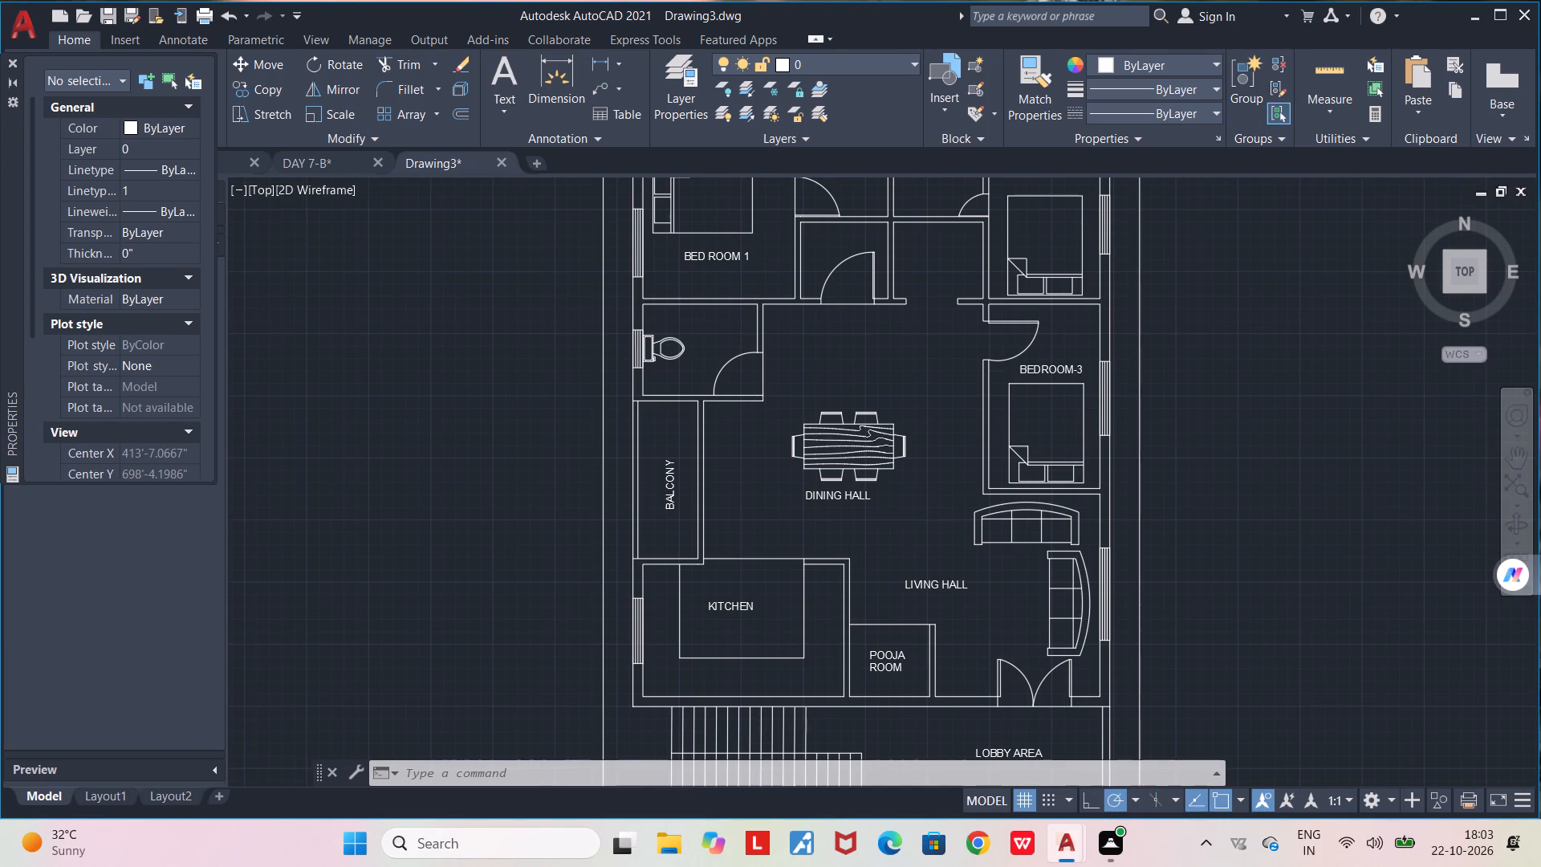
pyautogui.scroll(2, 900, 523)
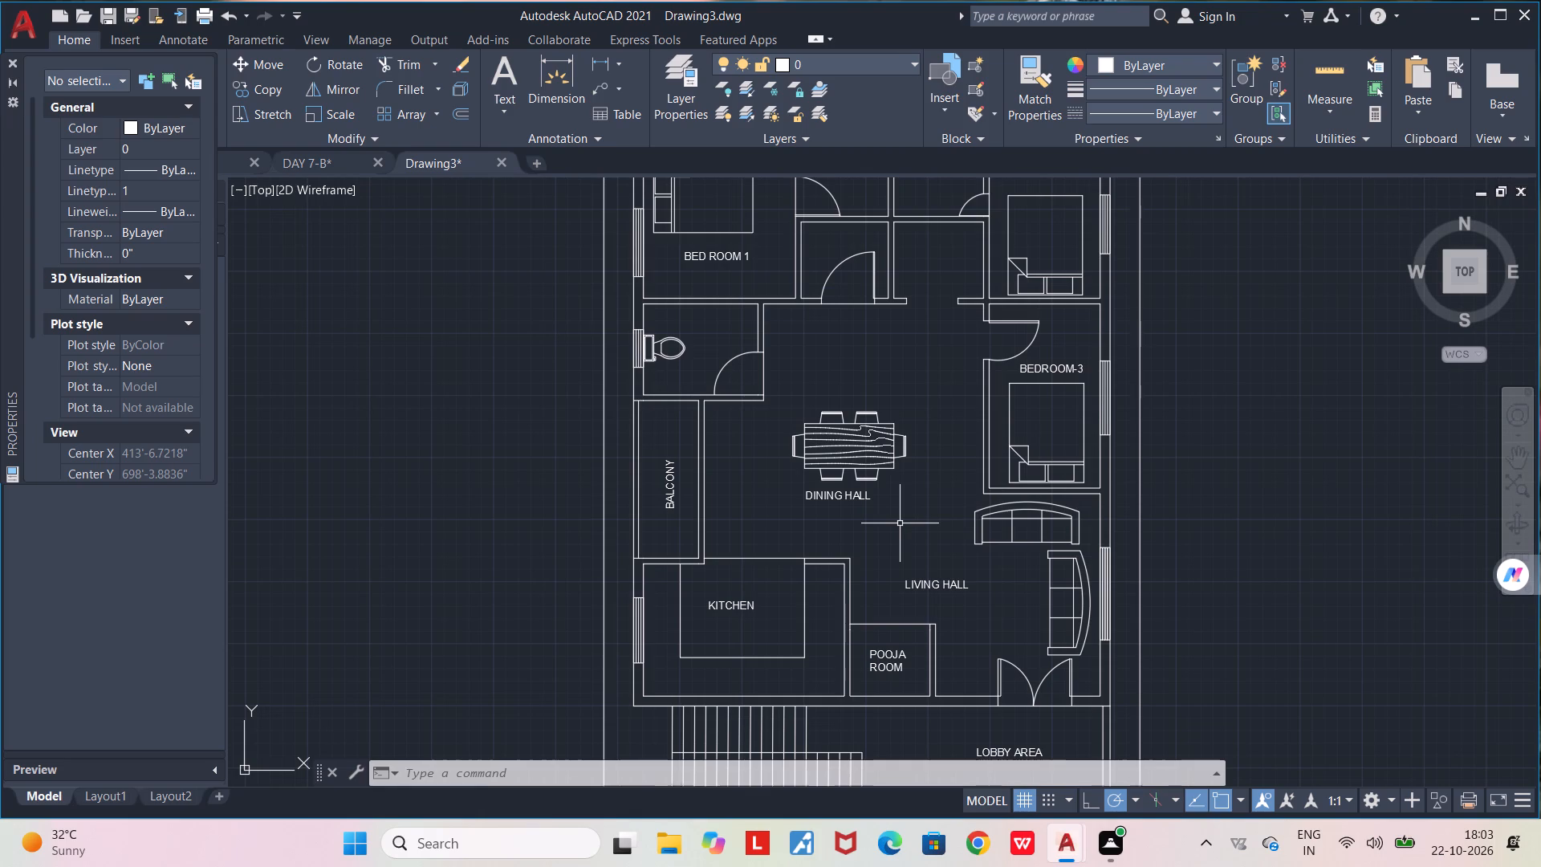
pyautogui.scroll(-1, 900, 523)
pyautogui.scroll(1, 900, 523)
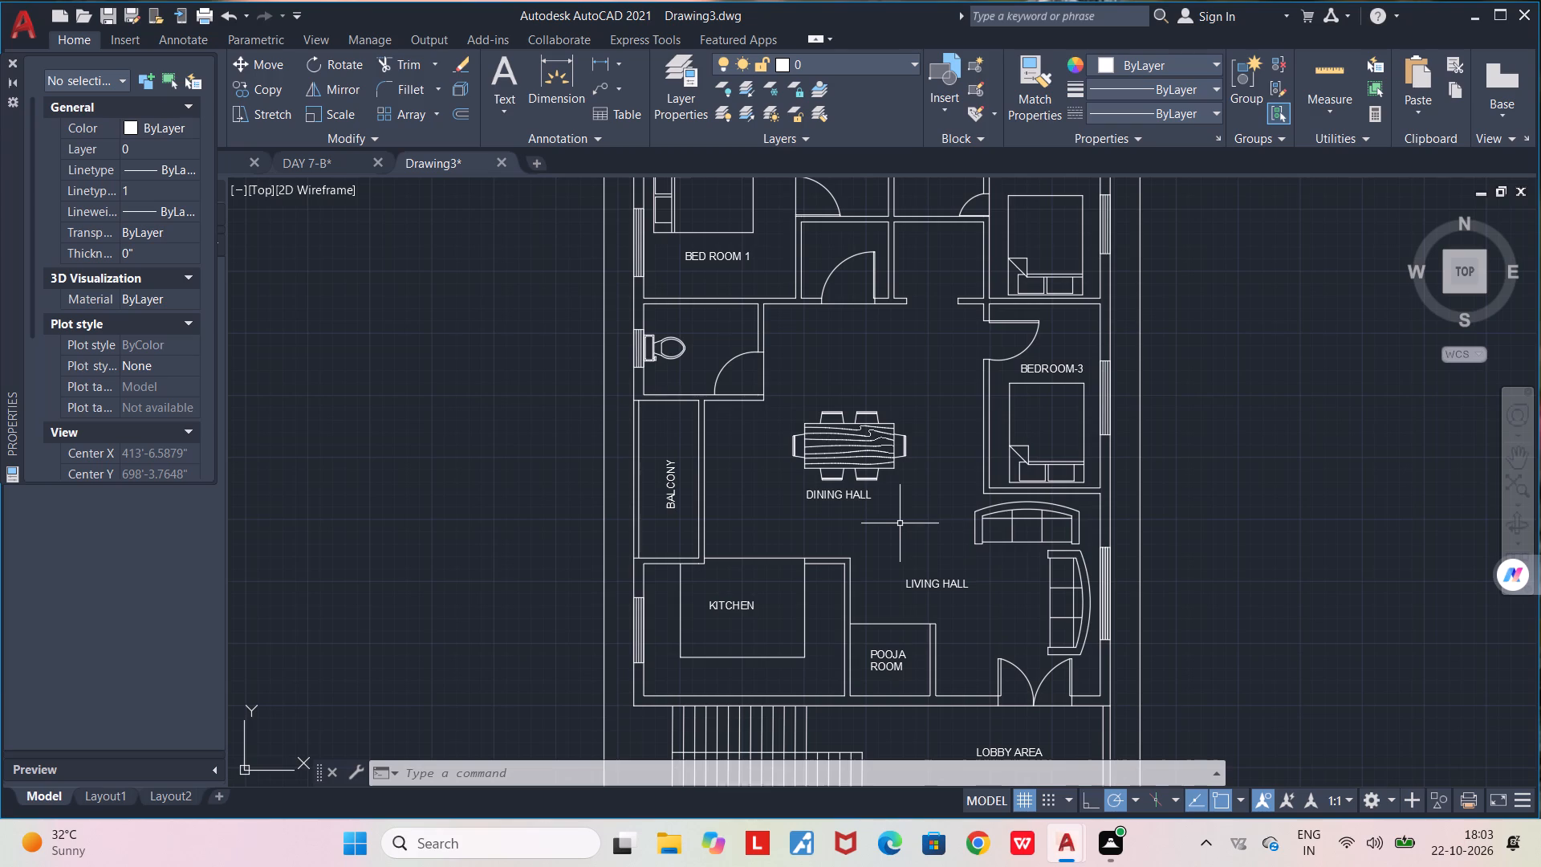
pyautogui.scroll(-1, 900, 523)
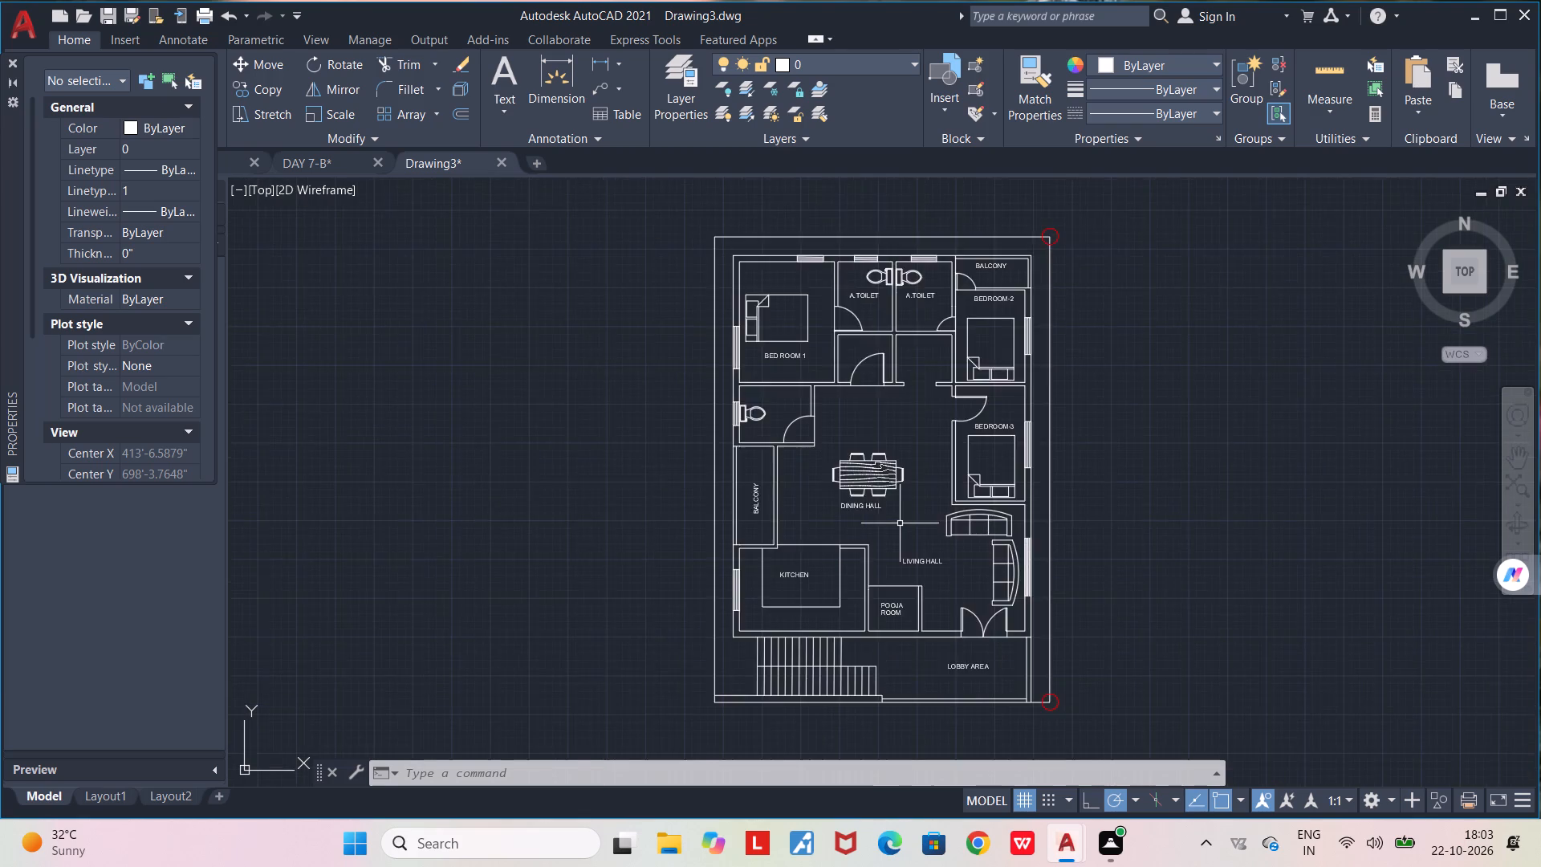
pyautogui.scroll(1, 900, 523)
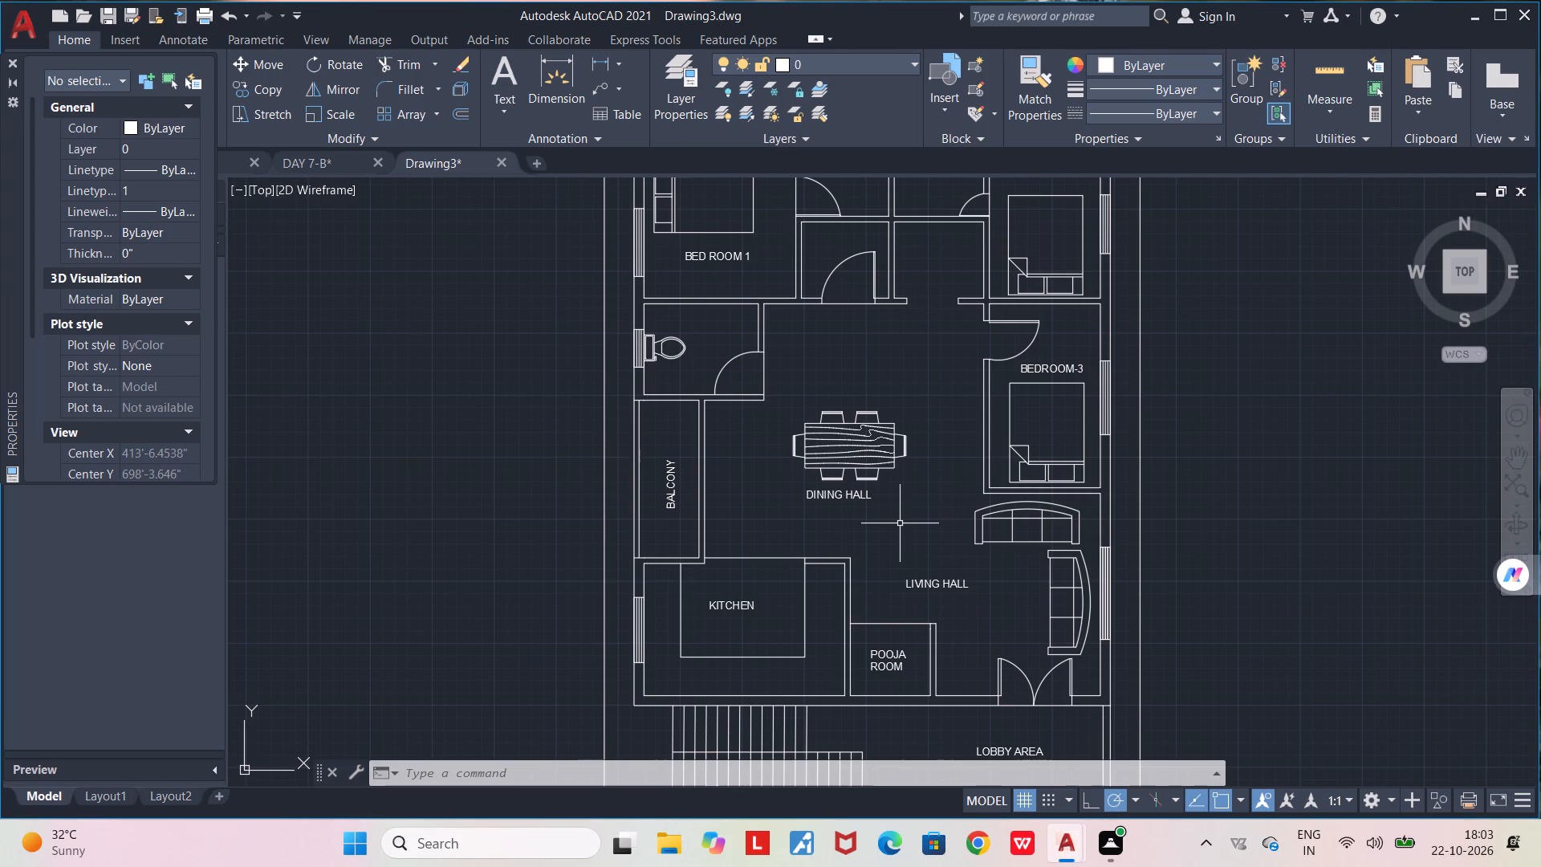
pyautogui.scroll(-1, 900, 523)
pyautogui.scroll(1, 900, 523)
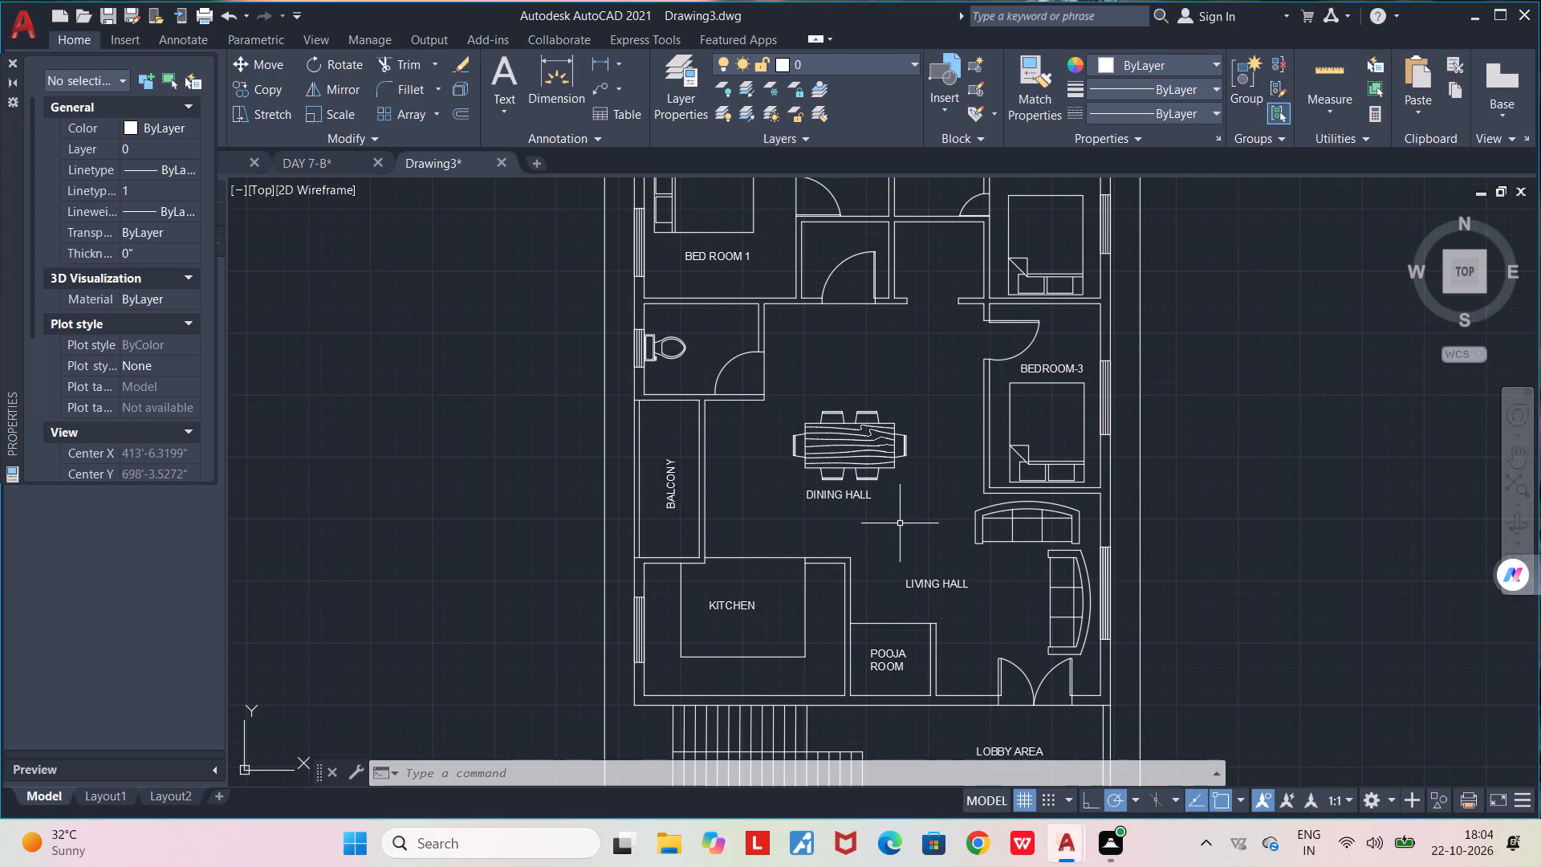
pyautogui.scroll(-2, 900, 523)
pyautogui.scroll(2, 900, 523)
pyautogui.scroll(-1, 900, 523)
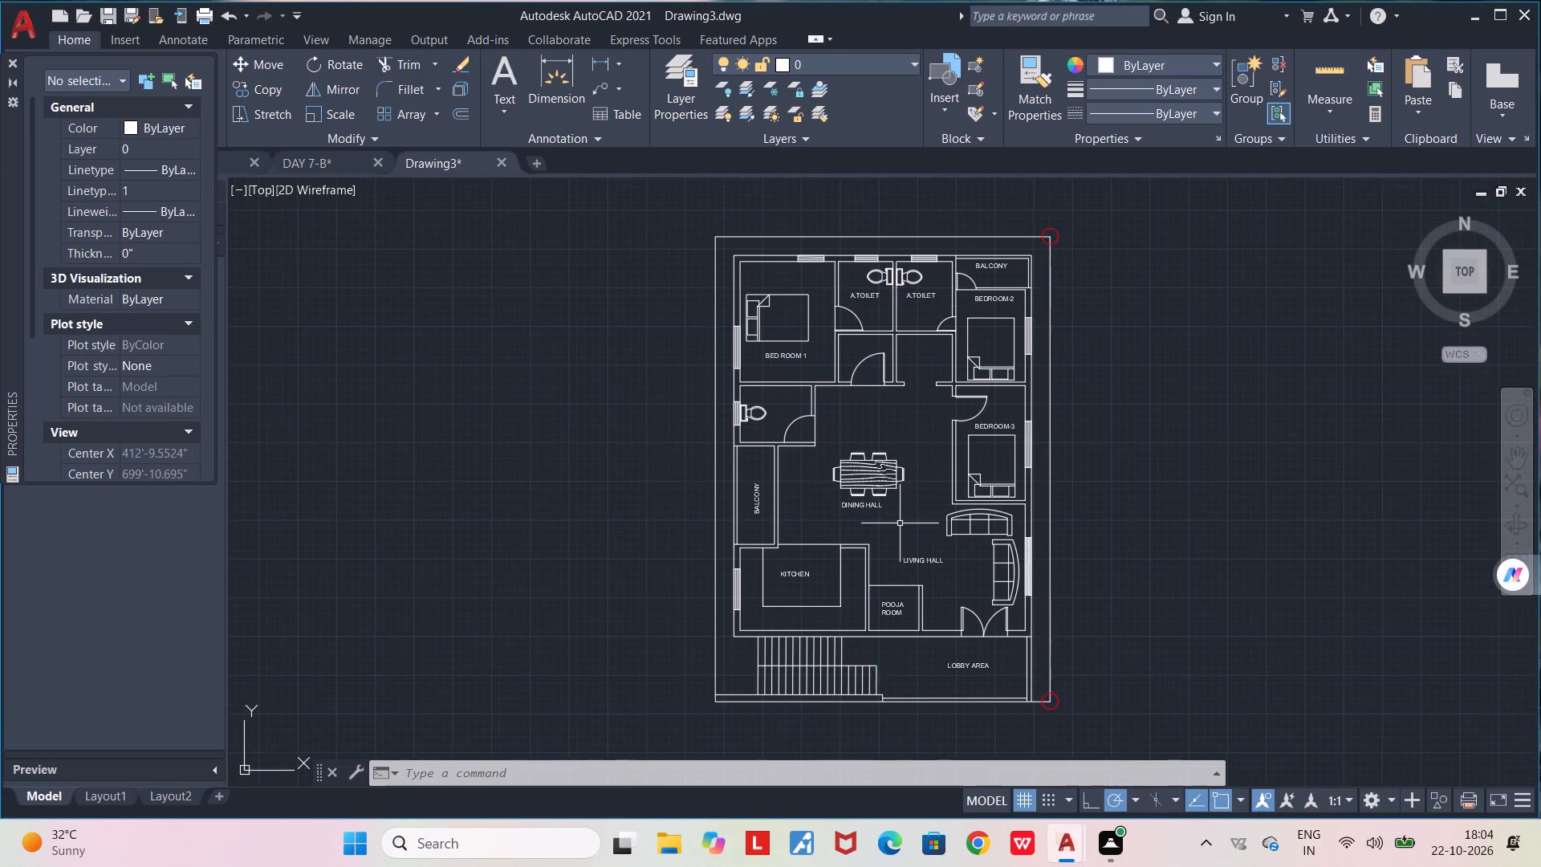
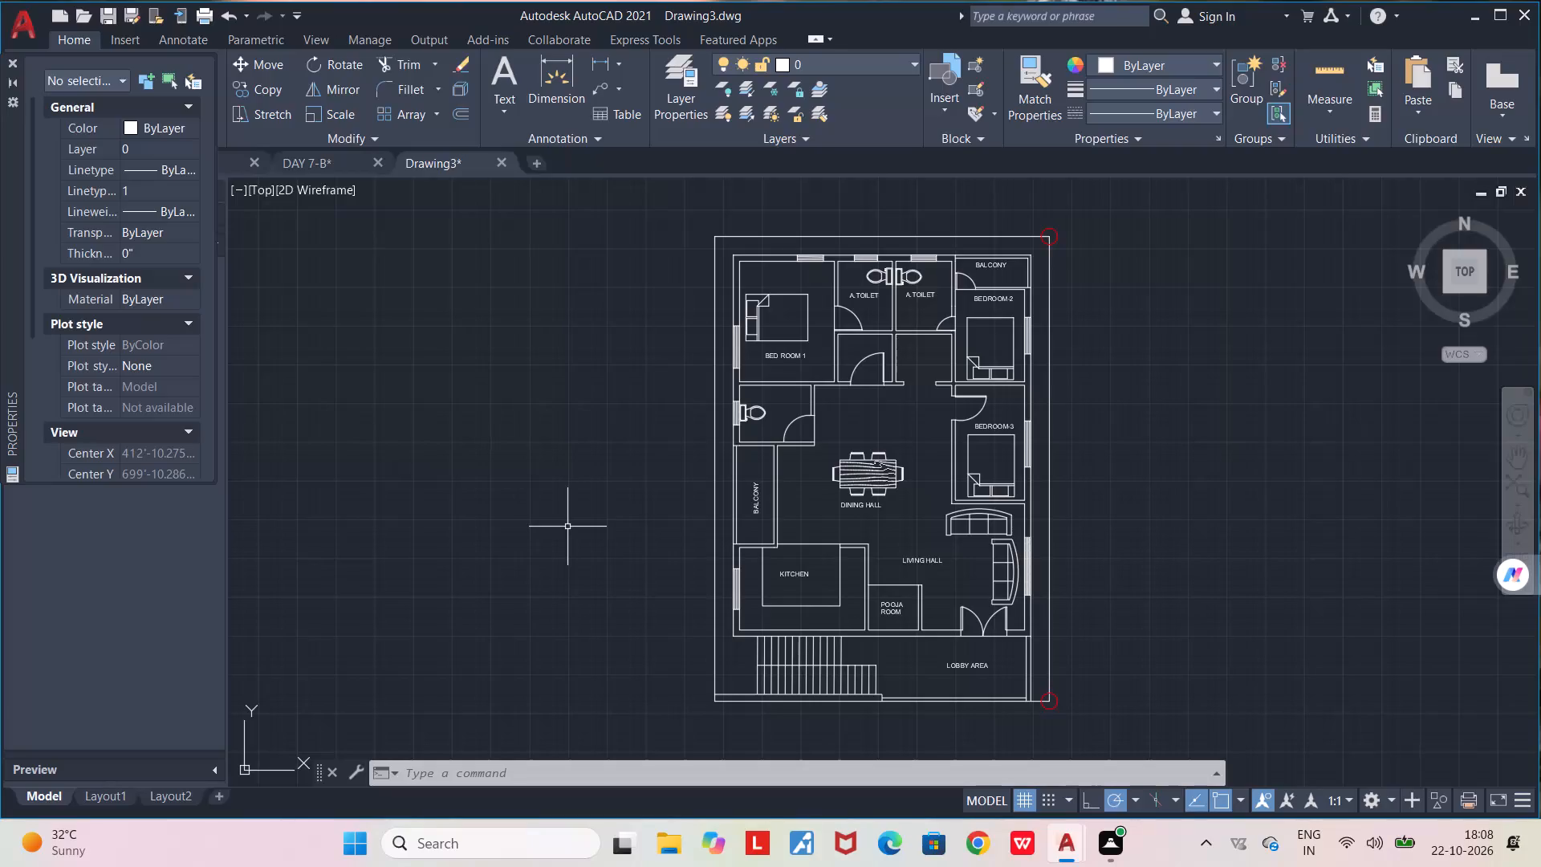
# Save the floor plan drawing in the Documents folder under the file name DAY 7-C.
pyautogui.hotkey('ctrl', 's')
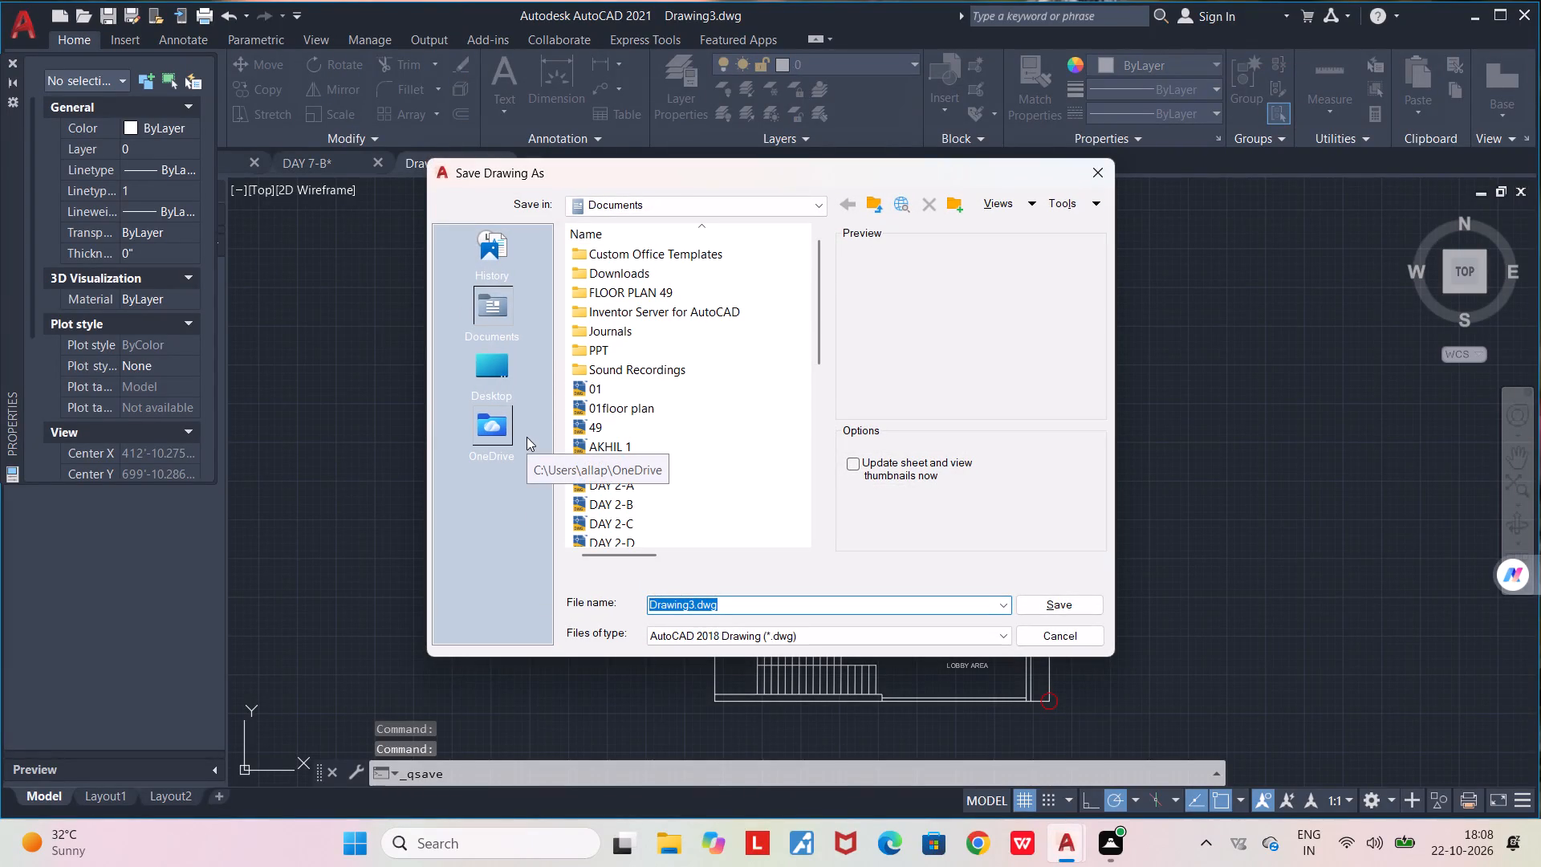
pyautogui.write('DAY')
pyautogui.press('space')
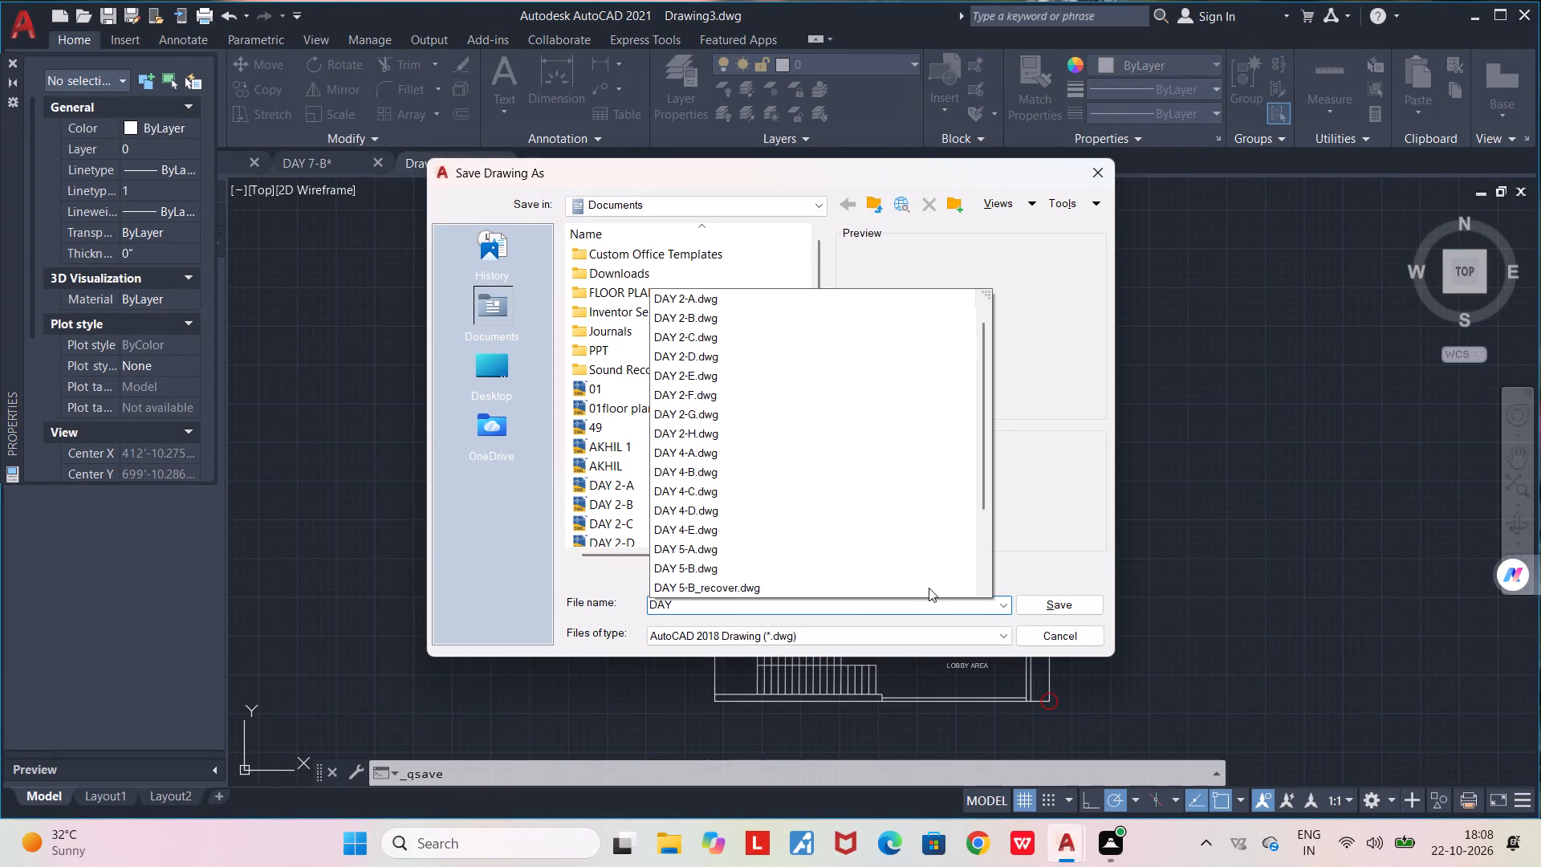
pyautogui.press('7')
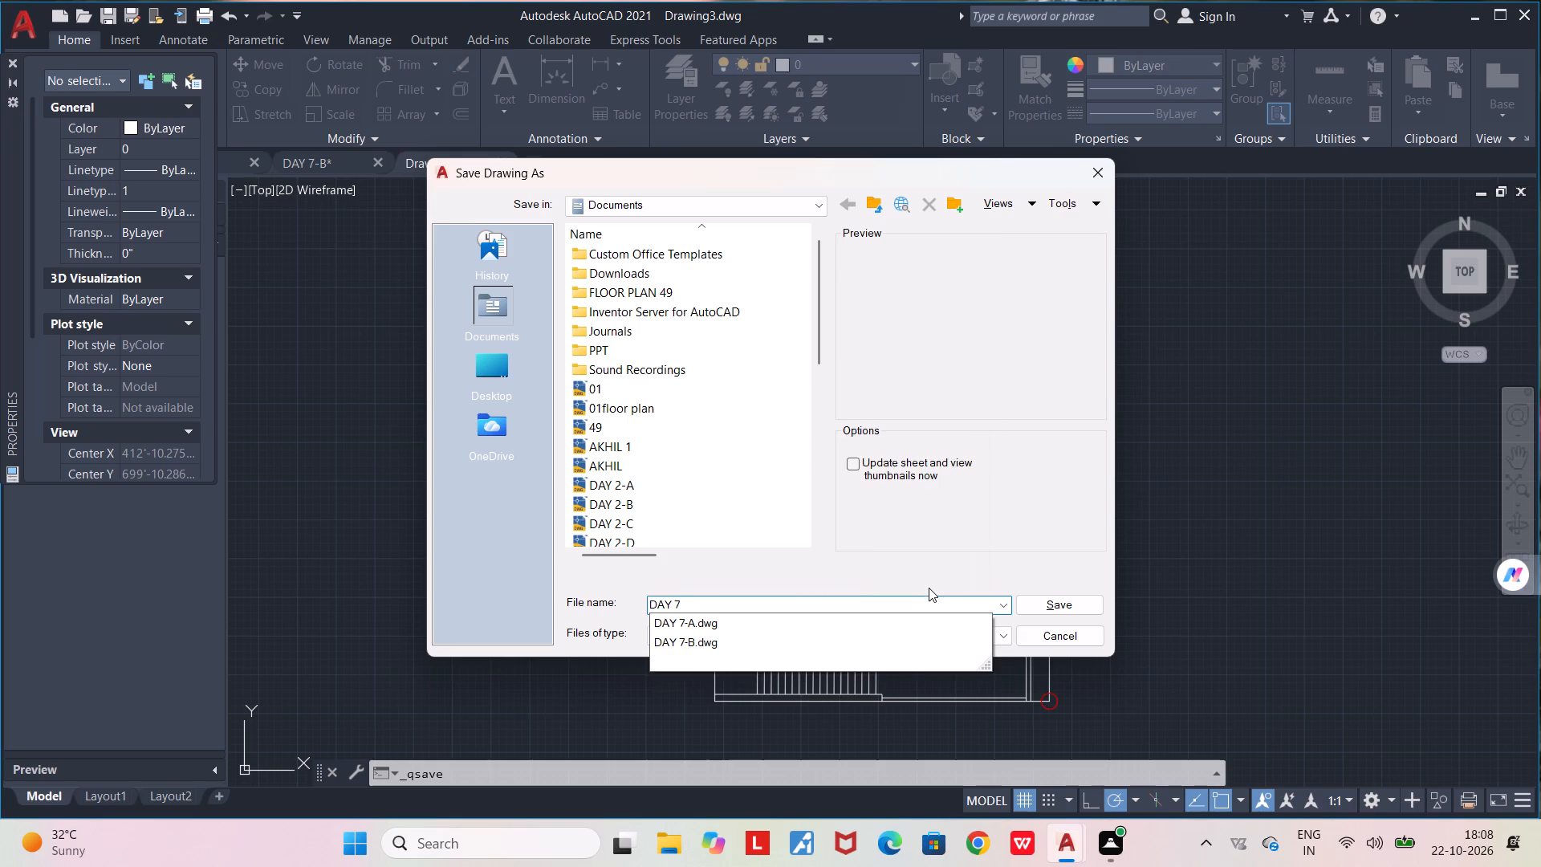
pyautogui.press('-')
pyautogui.press('c')
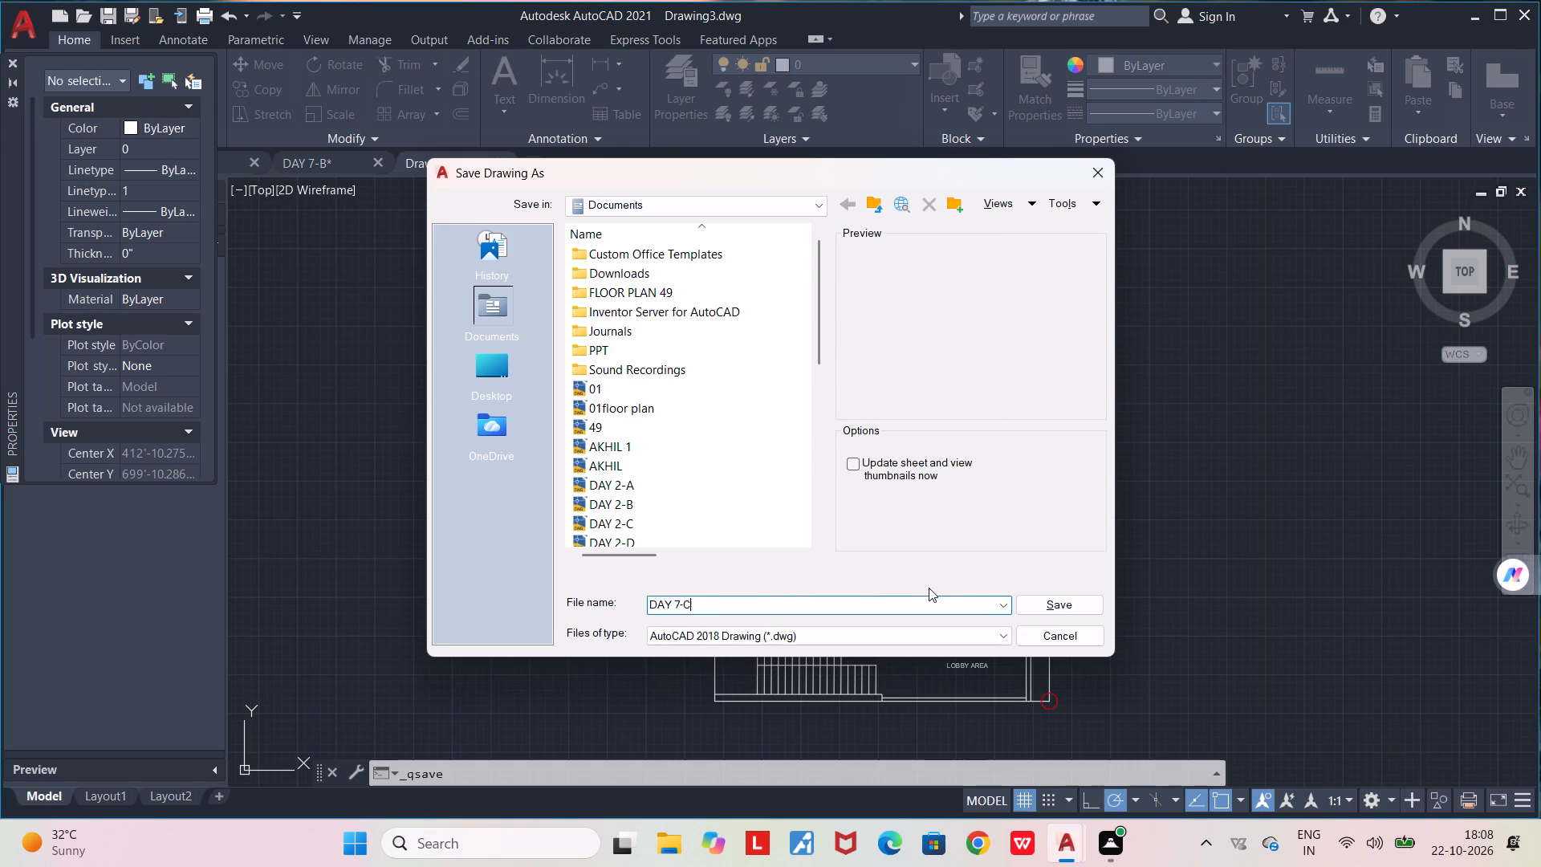
pyautogui.press('Return')
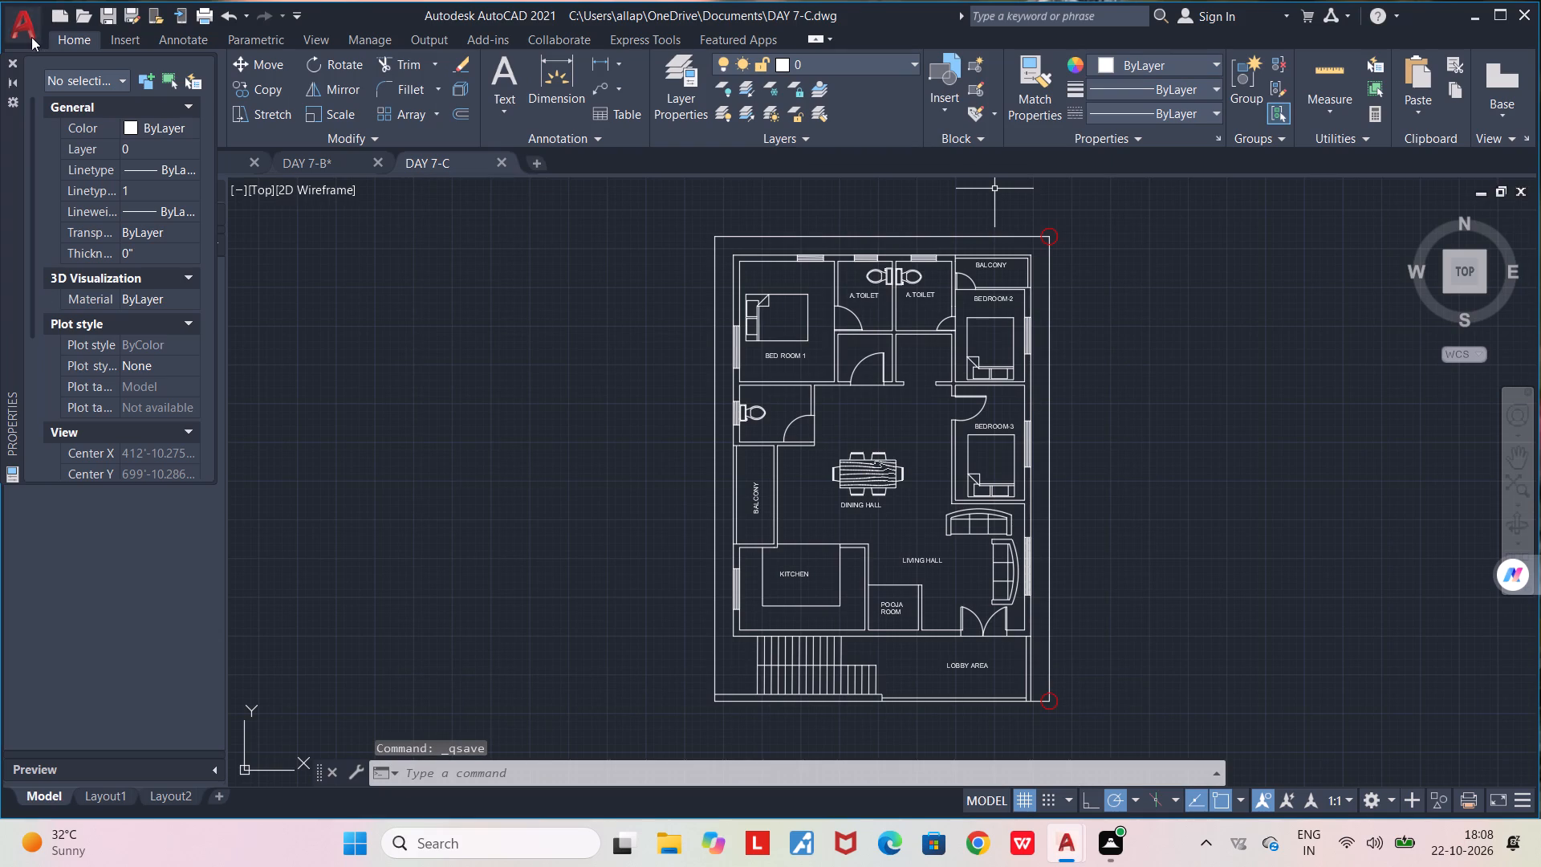
# Plot a window around the whole floor plan with AutoCAD PDF (High Quality Print).pc3, saving DAY 7-C-Model.pdf in Documents.
pyautogui.click(30, 37)
pyautogui.click(108, 445)
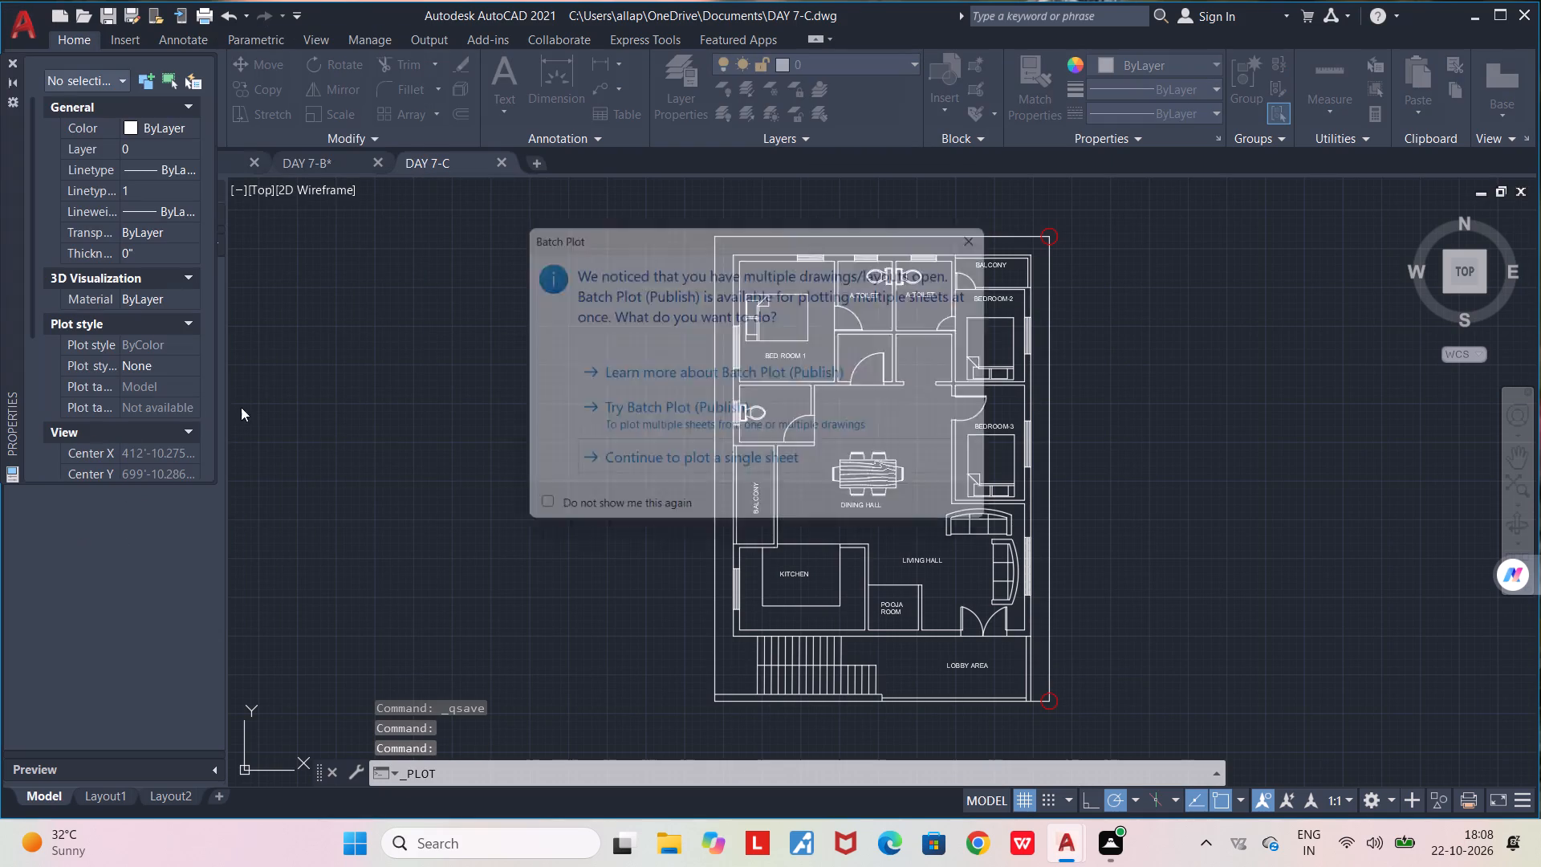
pyautogui.click(986, 235)
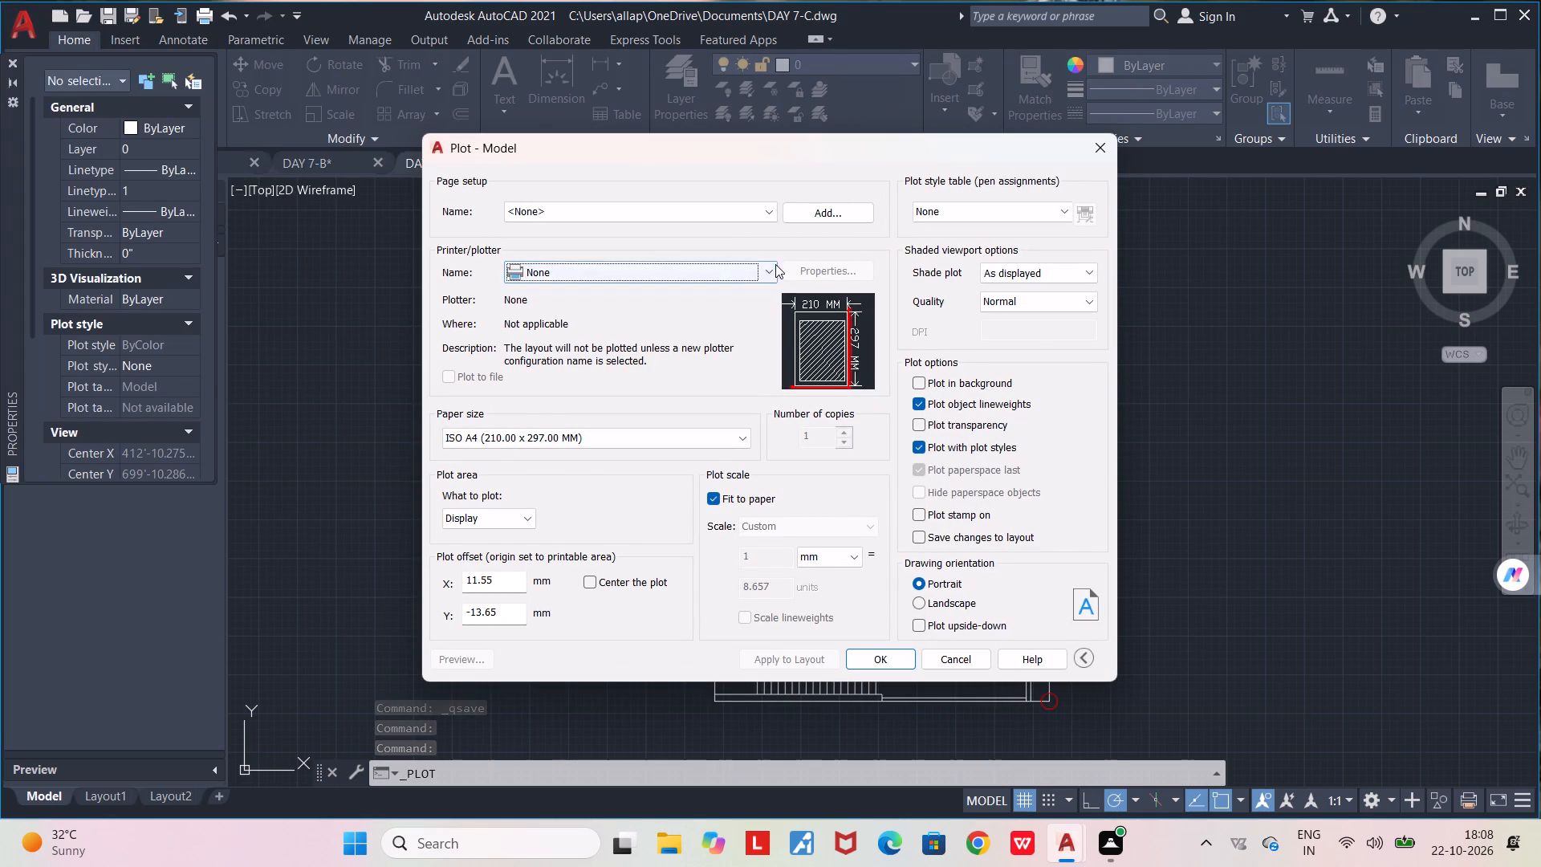
pyautogui.click(769, 269)
pyautogui.click(664, 370)
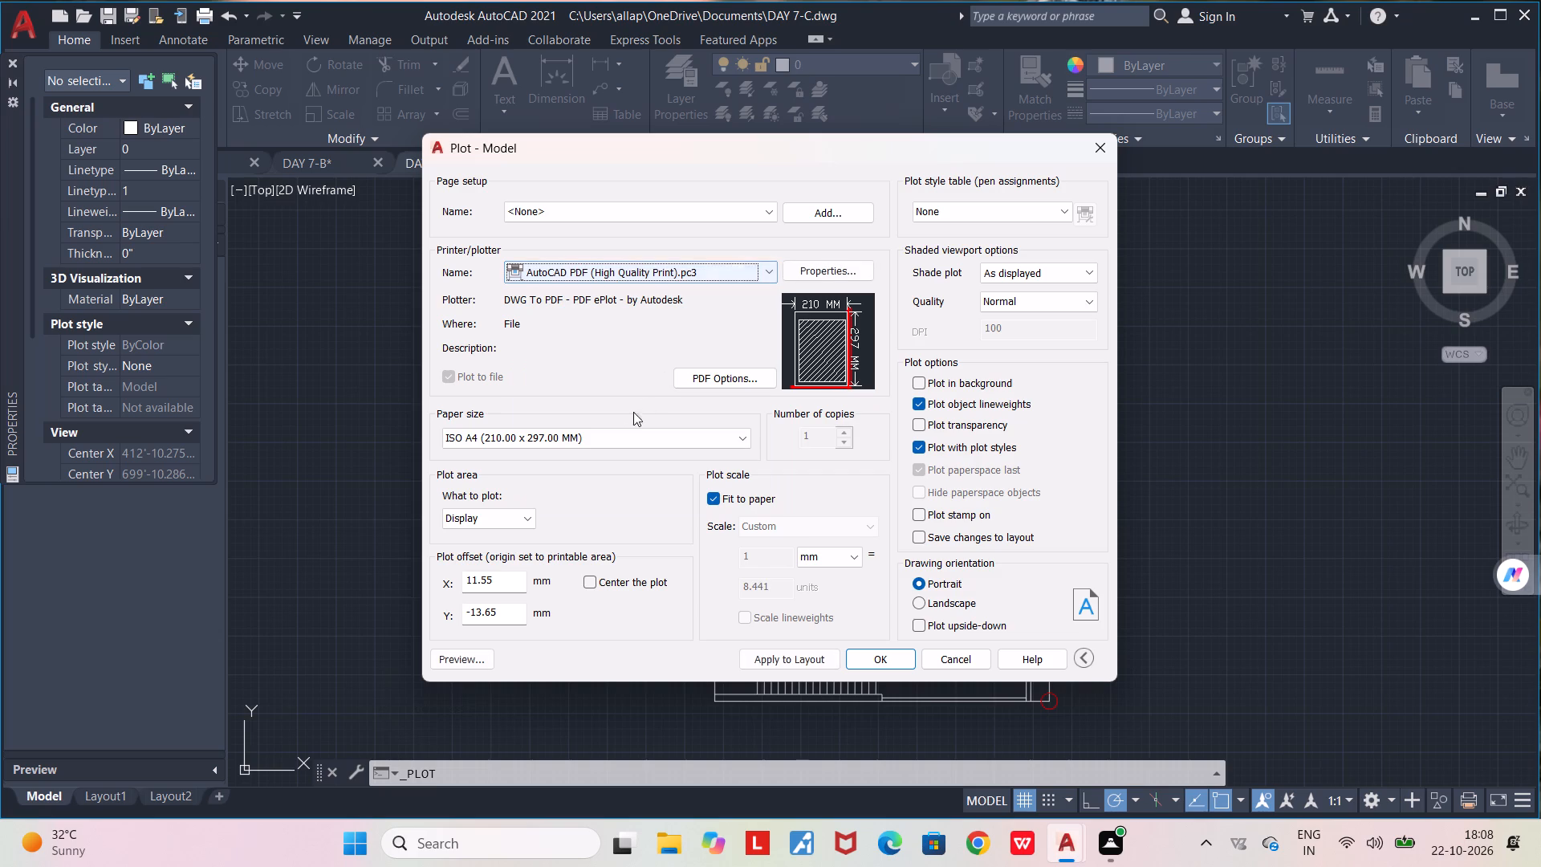
pyautogui.click(508, 523)
pyautogui.click(480, 568)
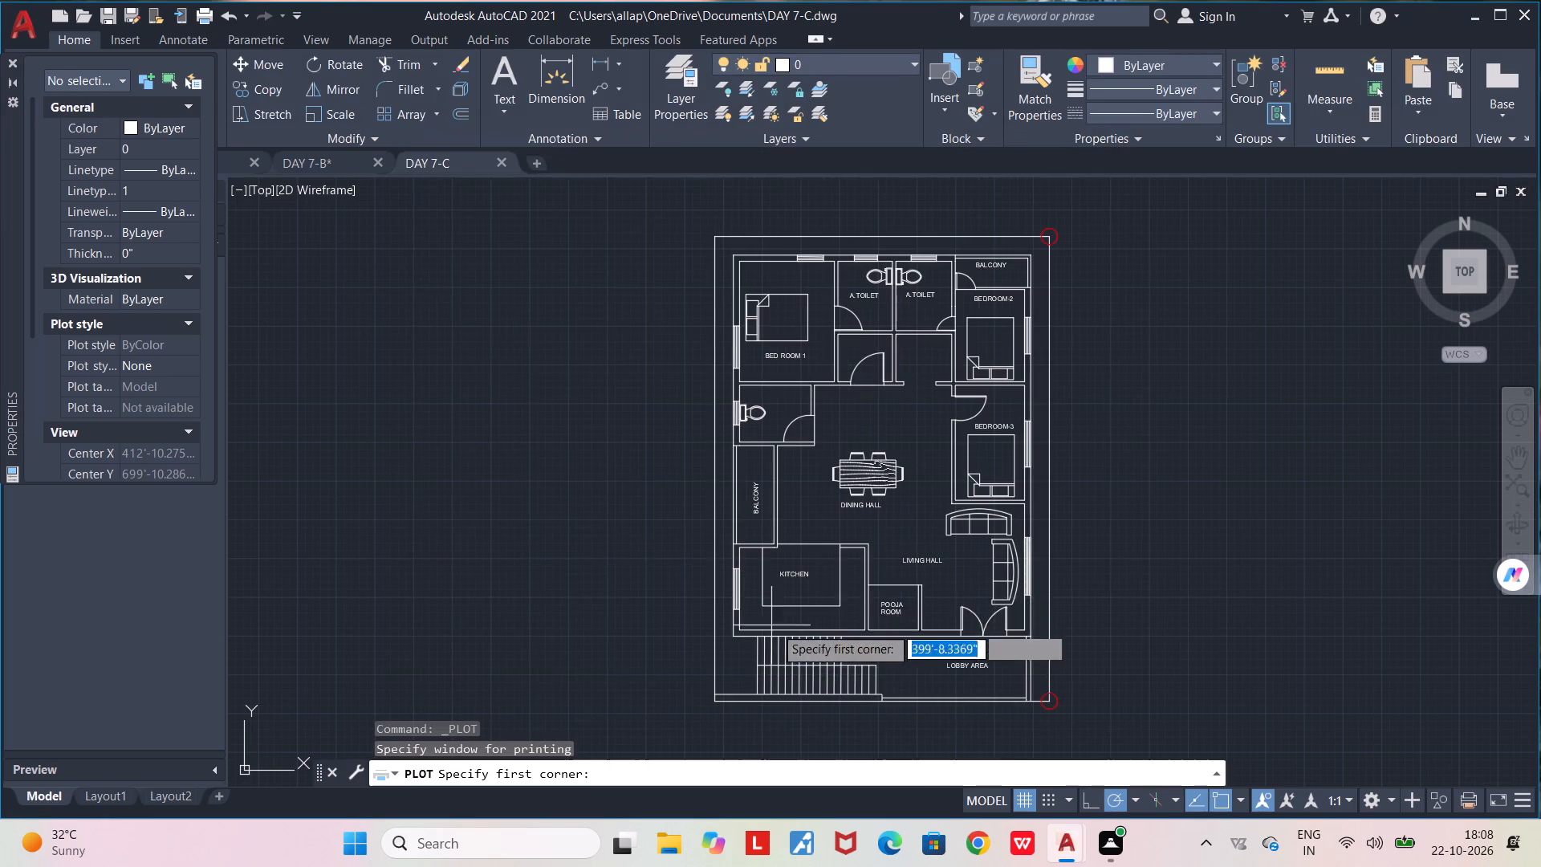
pyautogui.click(661, 210)
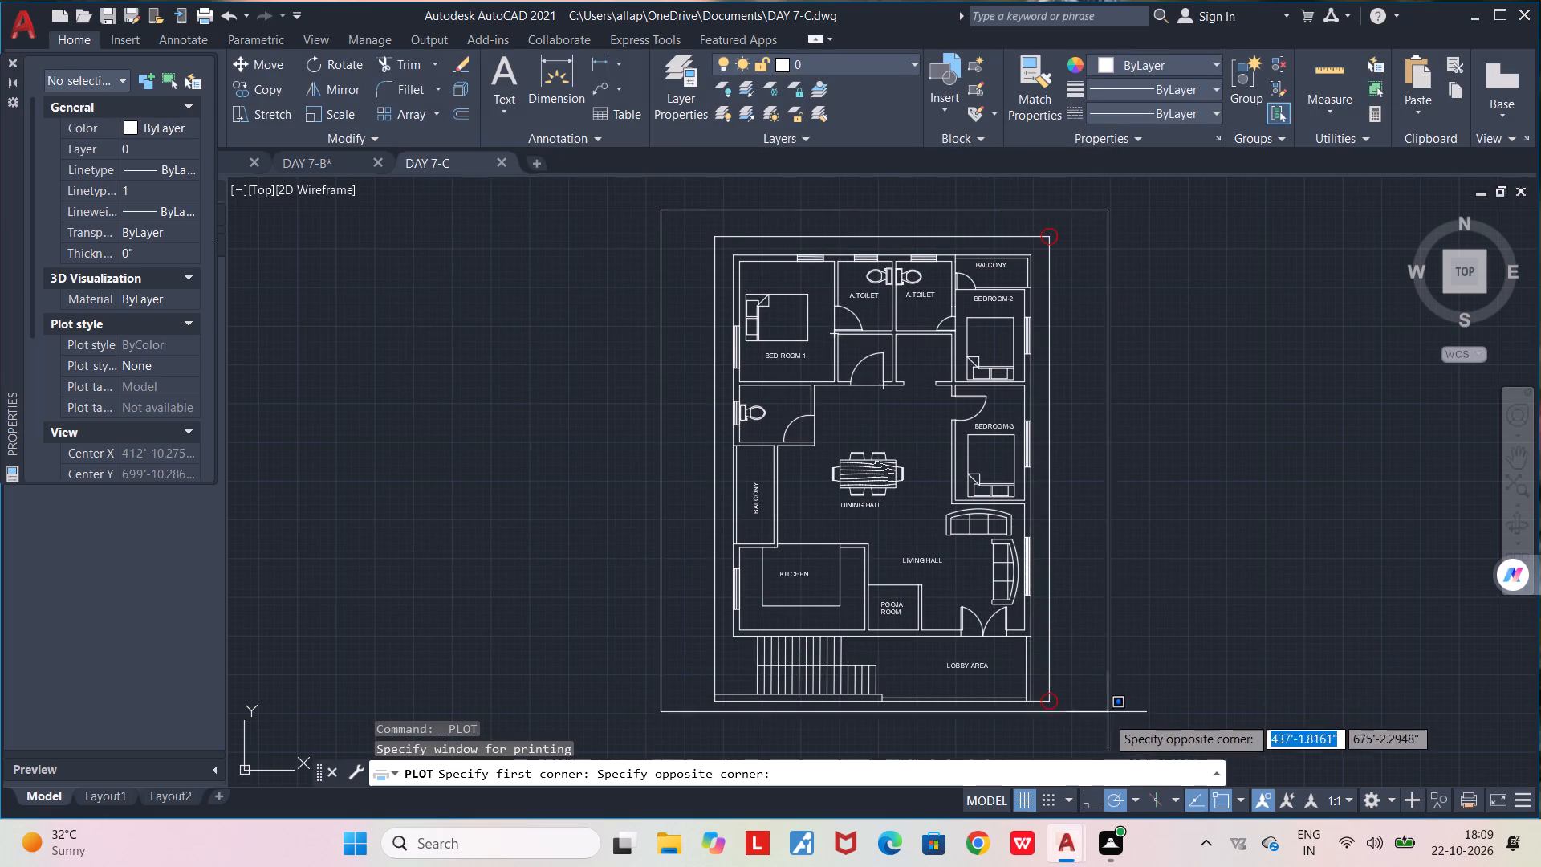
pyautogui.click(1099, 729)
pyautogui.click(885, 666)
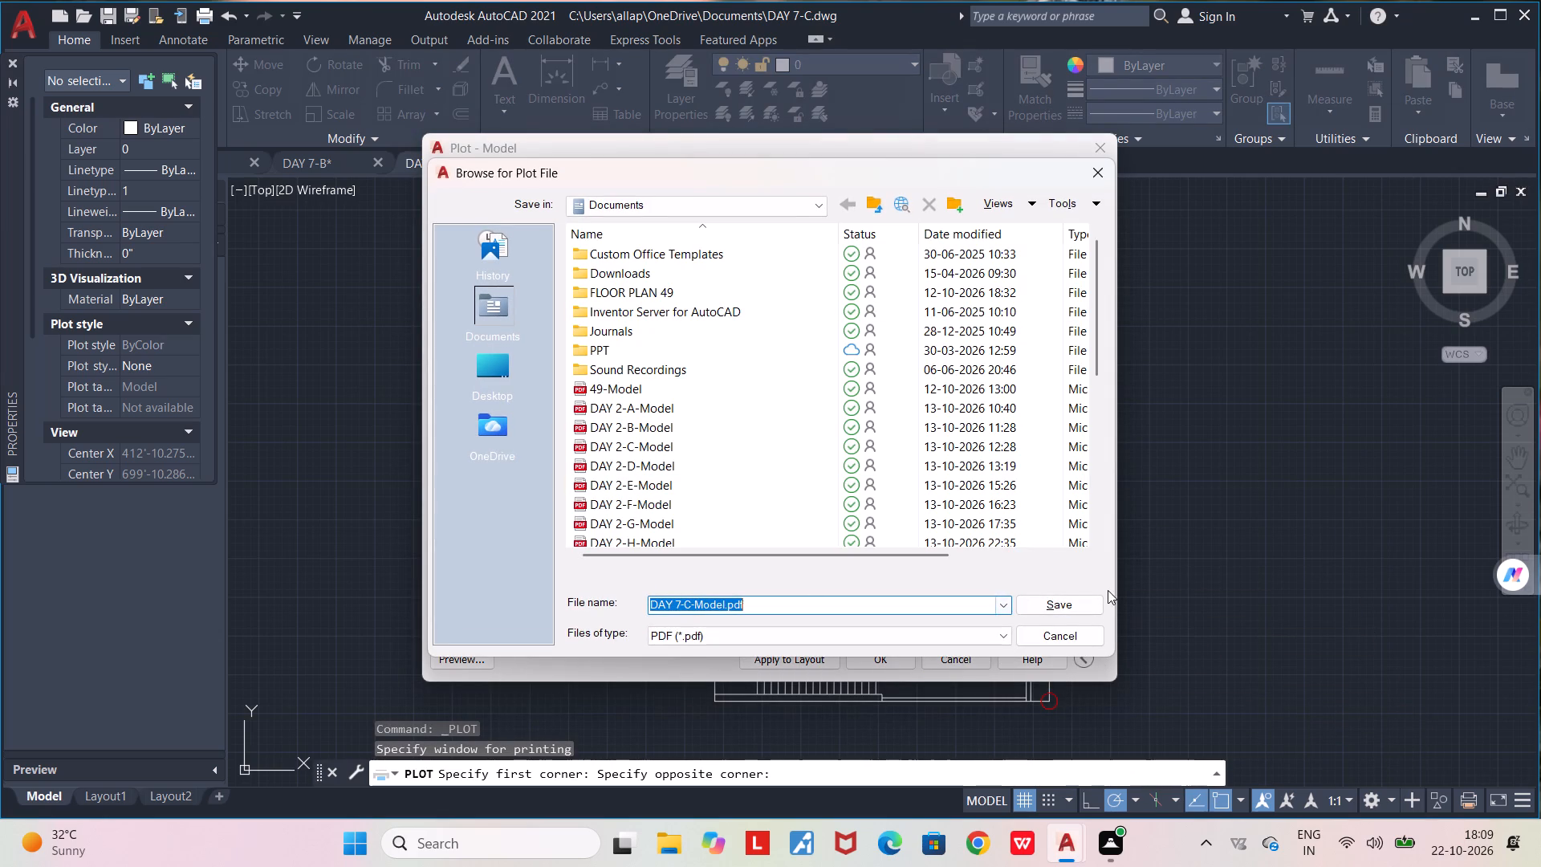
pyautogui.click(1080, 605)
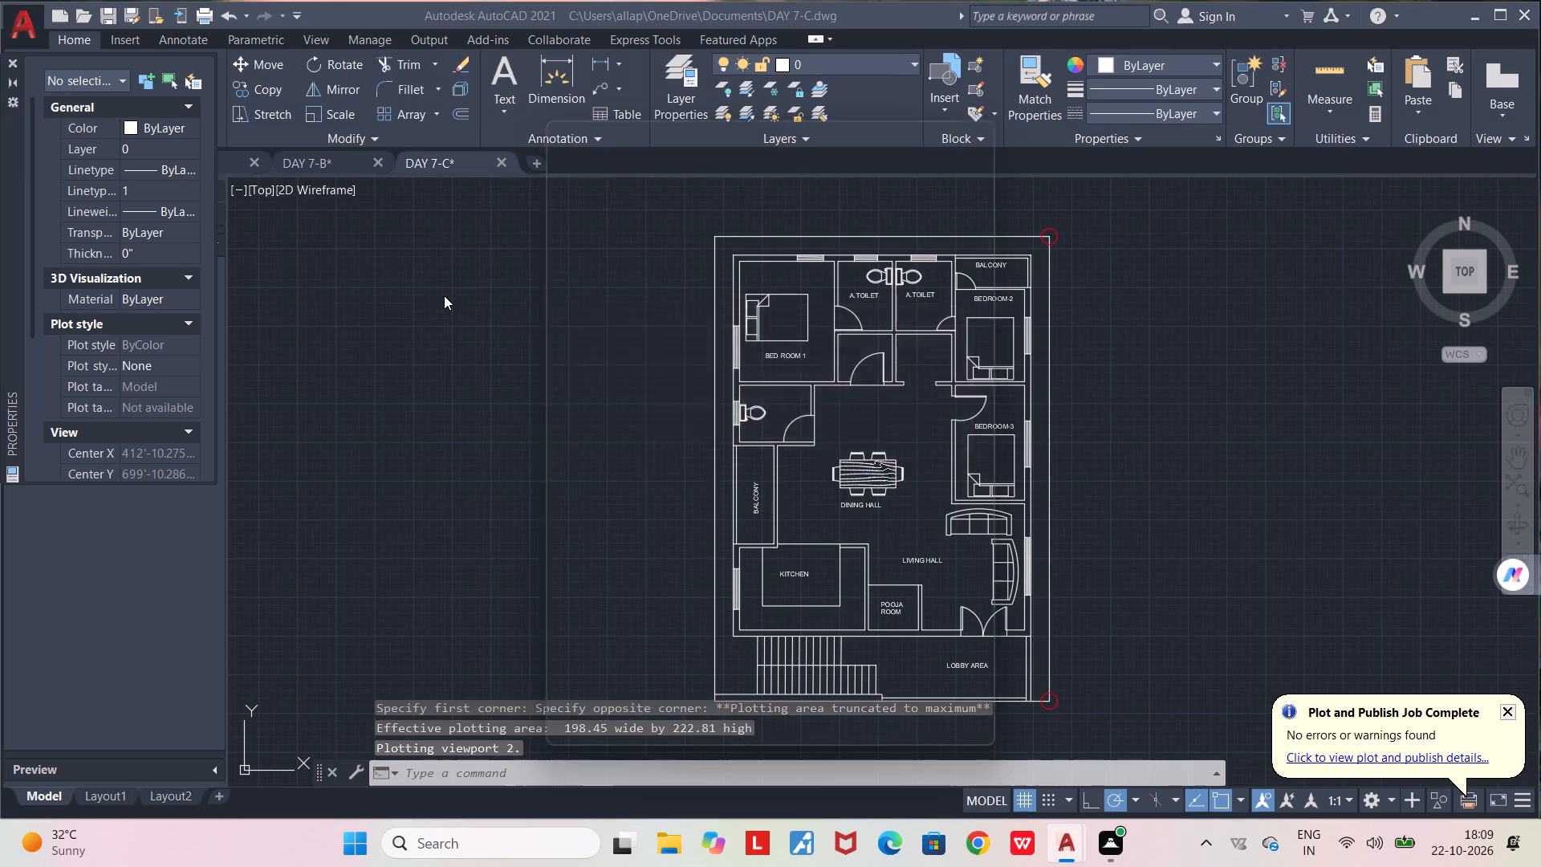
pyautogui.click(1169, 340)
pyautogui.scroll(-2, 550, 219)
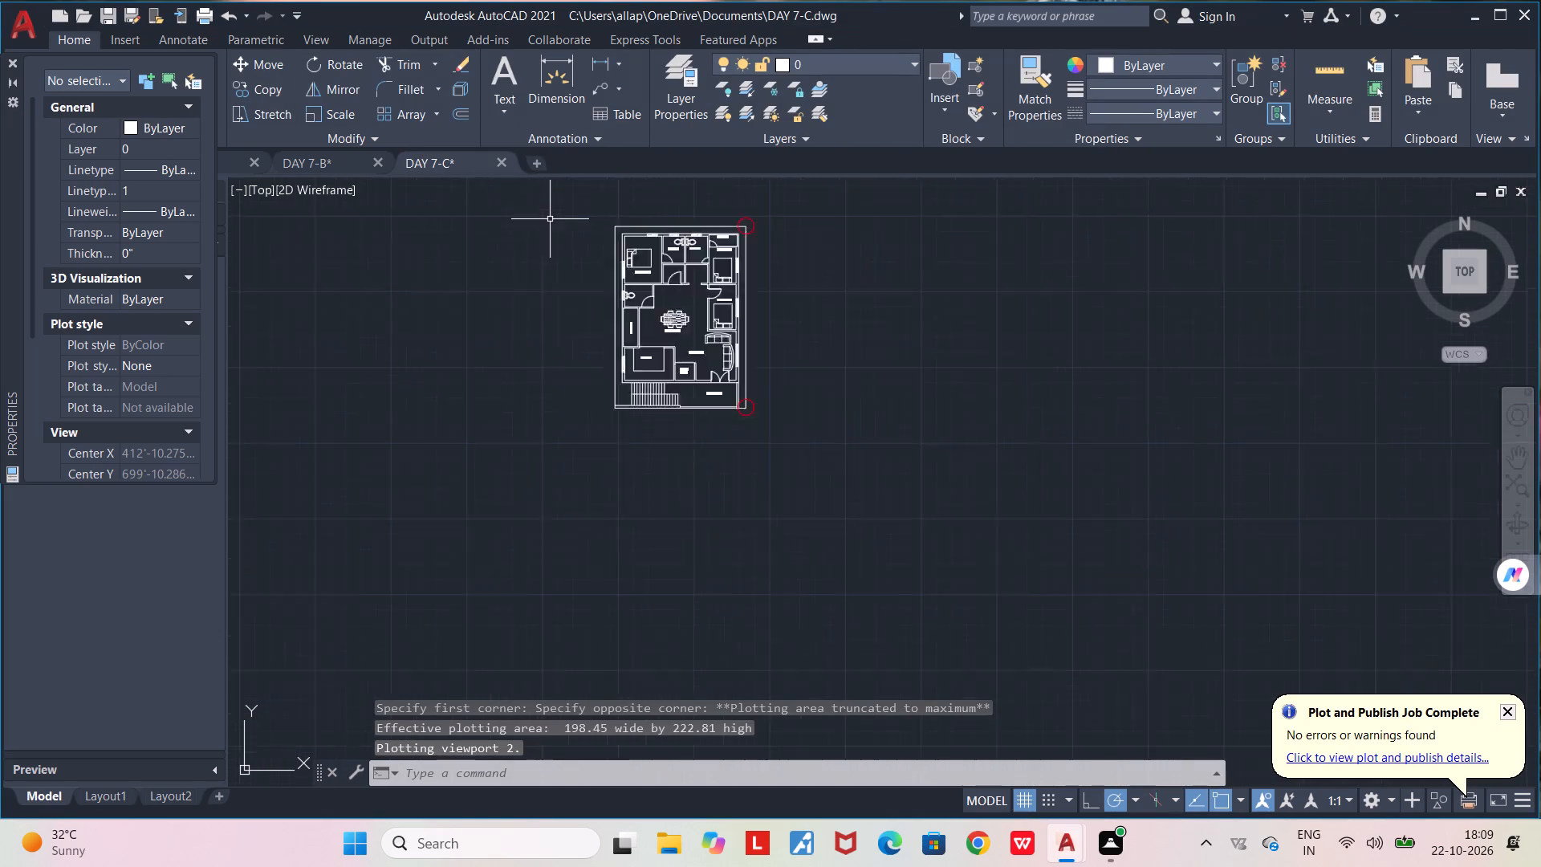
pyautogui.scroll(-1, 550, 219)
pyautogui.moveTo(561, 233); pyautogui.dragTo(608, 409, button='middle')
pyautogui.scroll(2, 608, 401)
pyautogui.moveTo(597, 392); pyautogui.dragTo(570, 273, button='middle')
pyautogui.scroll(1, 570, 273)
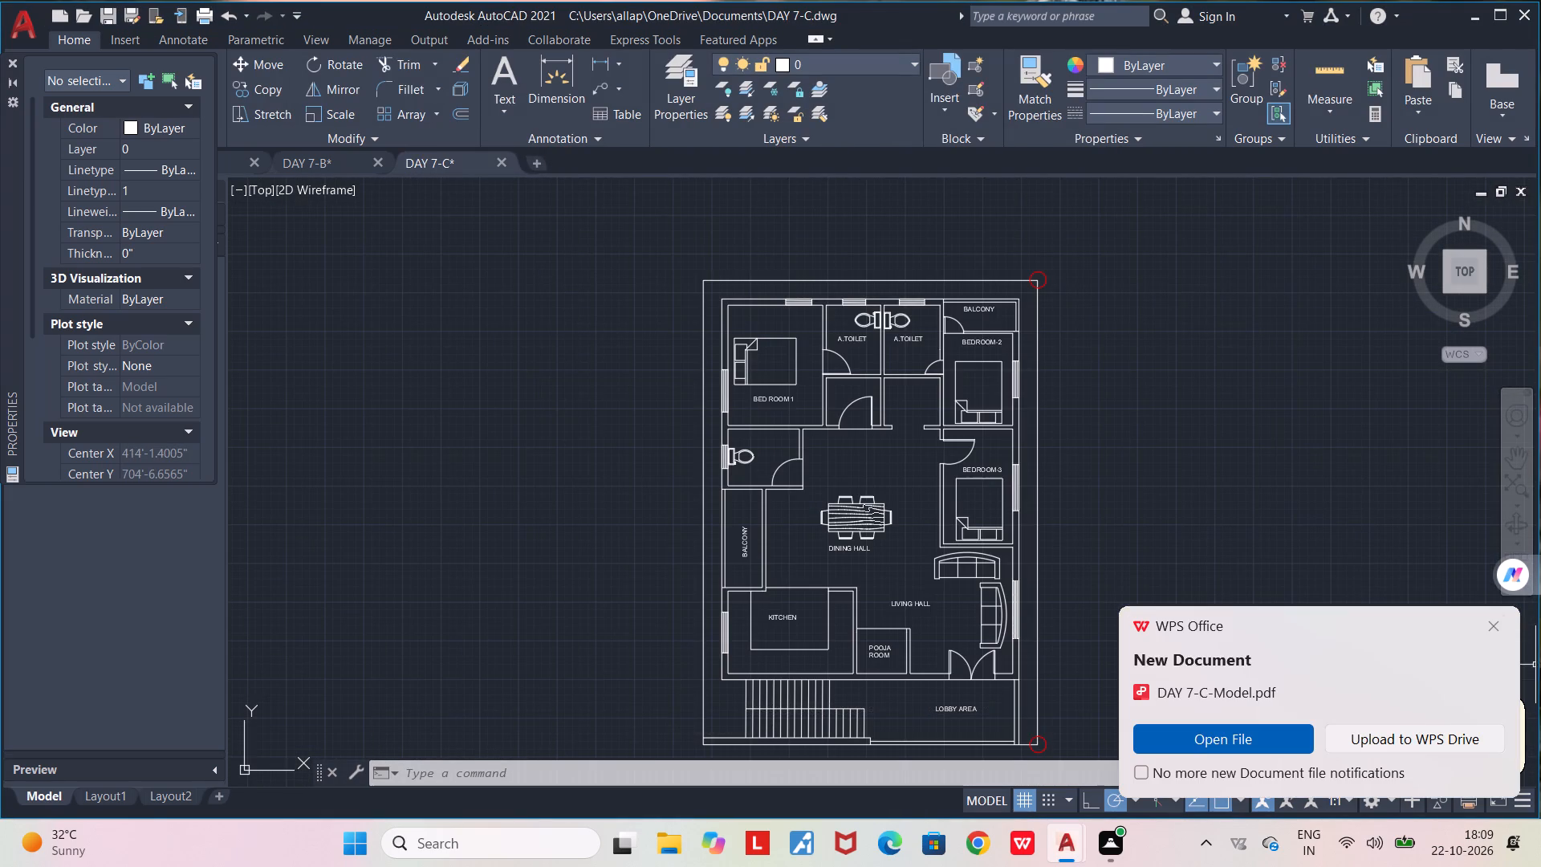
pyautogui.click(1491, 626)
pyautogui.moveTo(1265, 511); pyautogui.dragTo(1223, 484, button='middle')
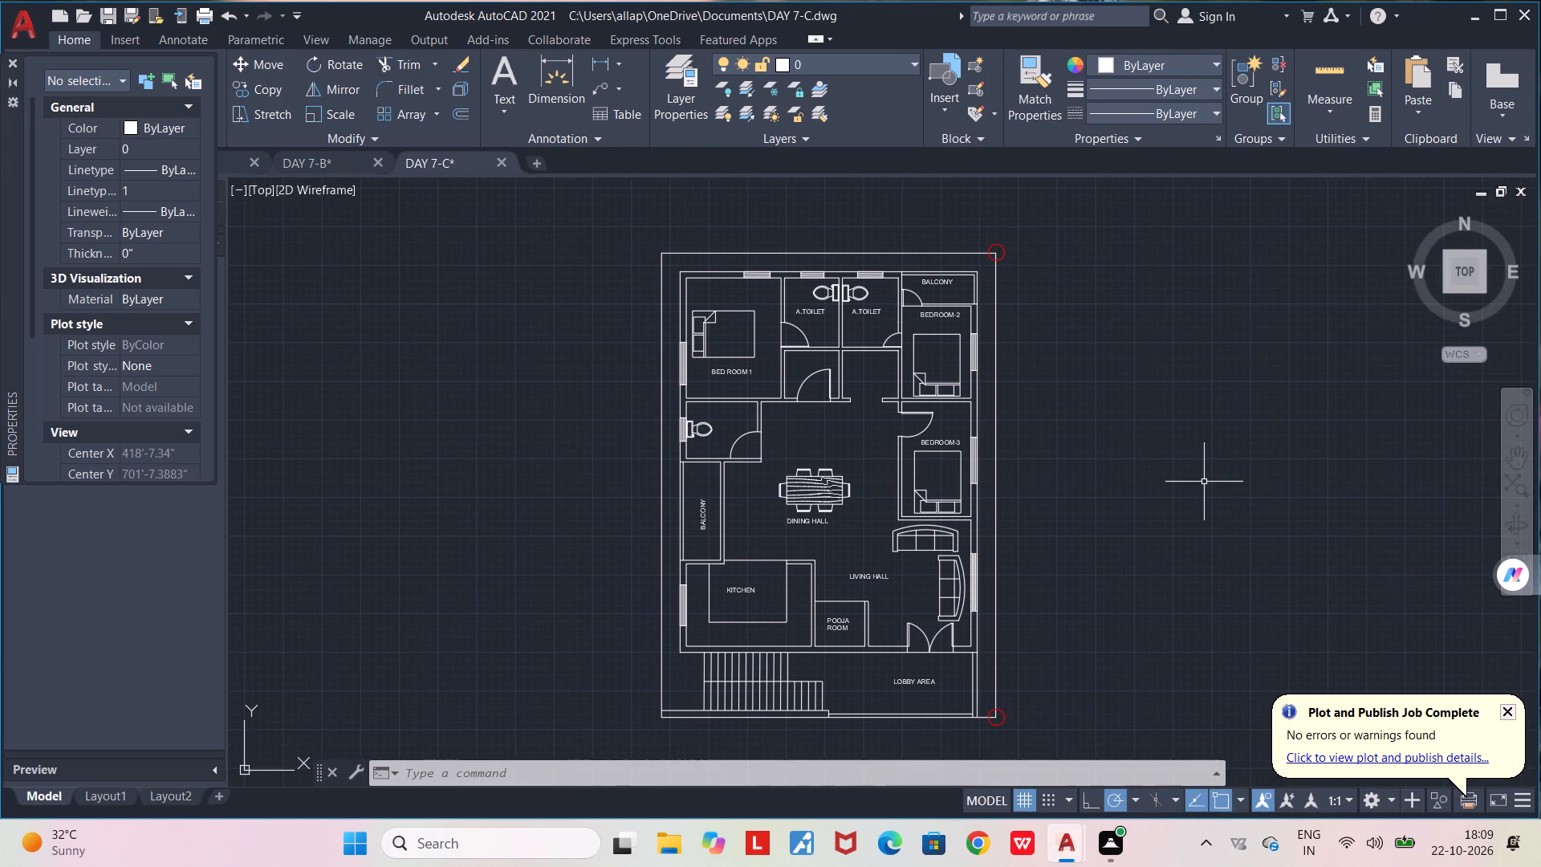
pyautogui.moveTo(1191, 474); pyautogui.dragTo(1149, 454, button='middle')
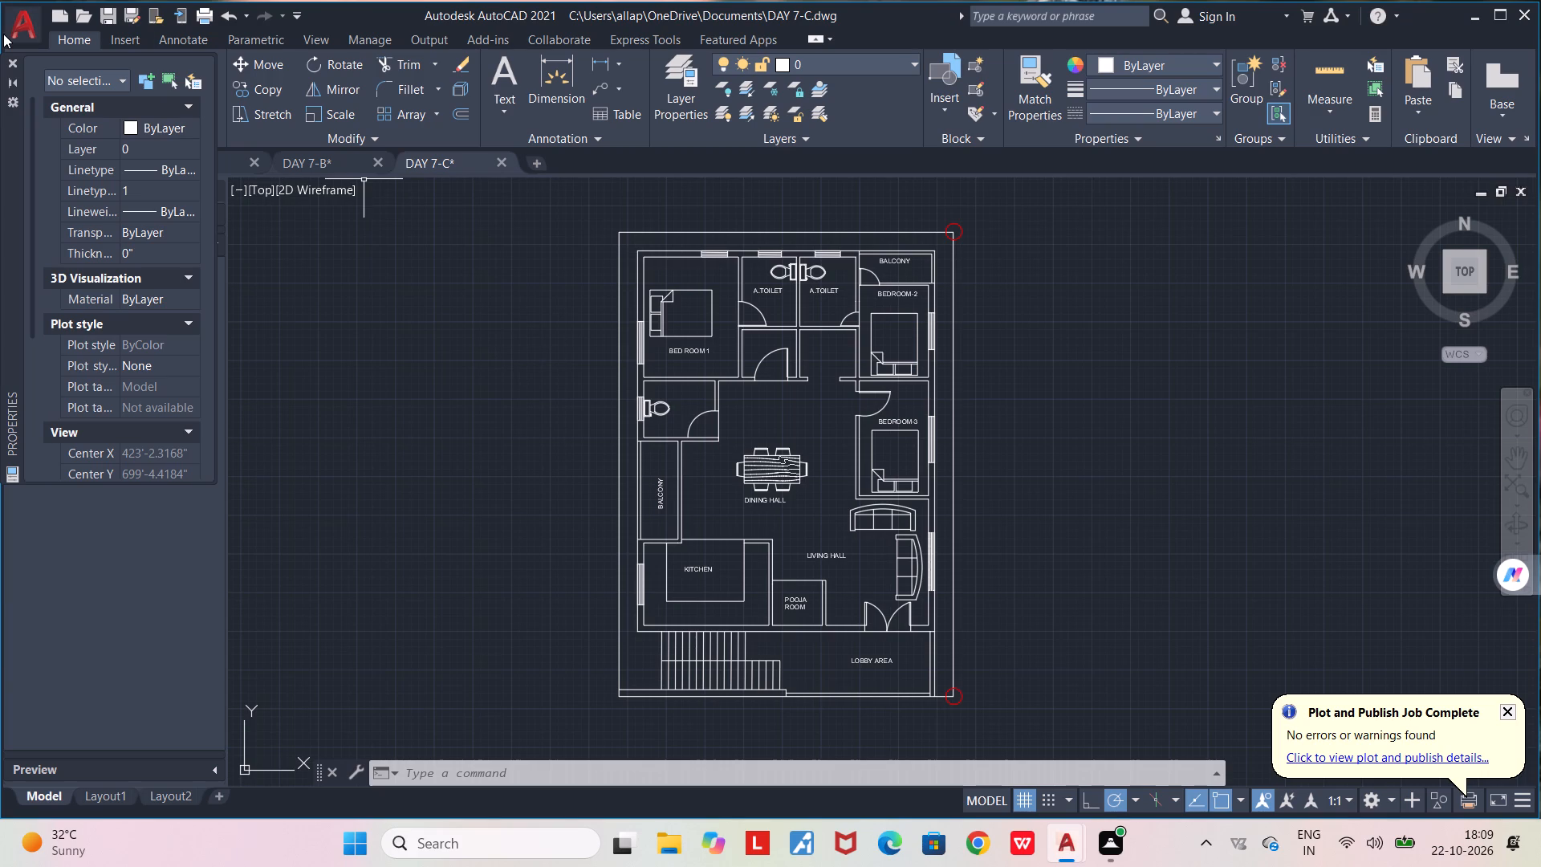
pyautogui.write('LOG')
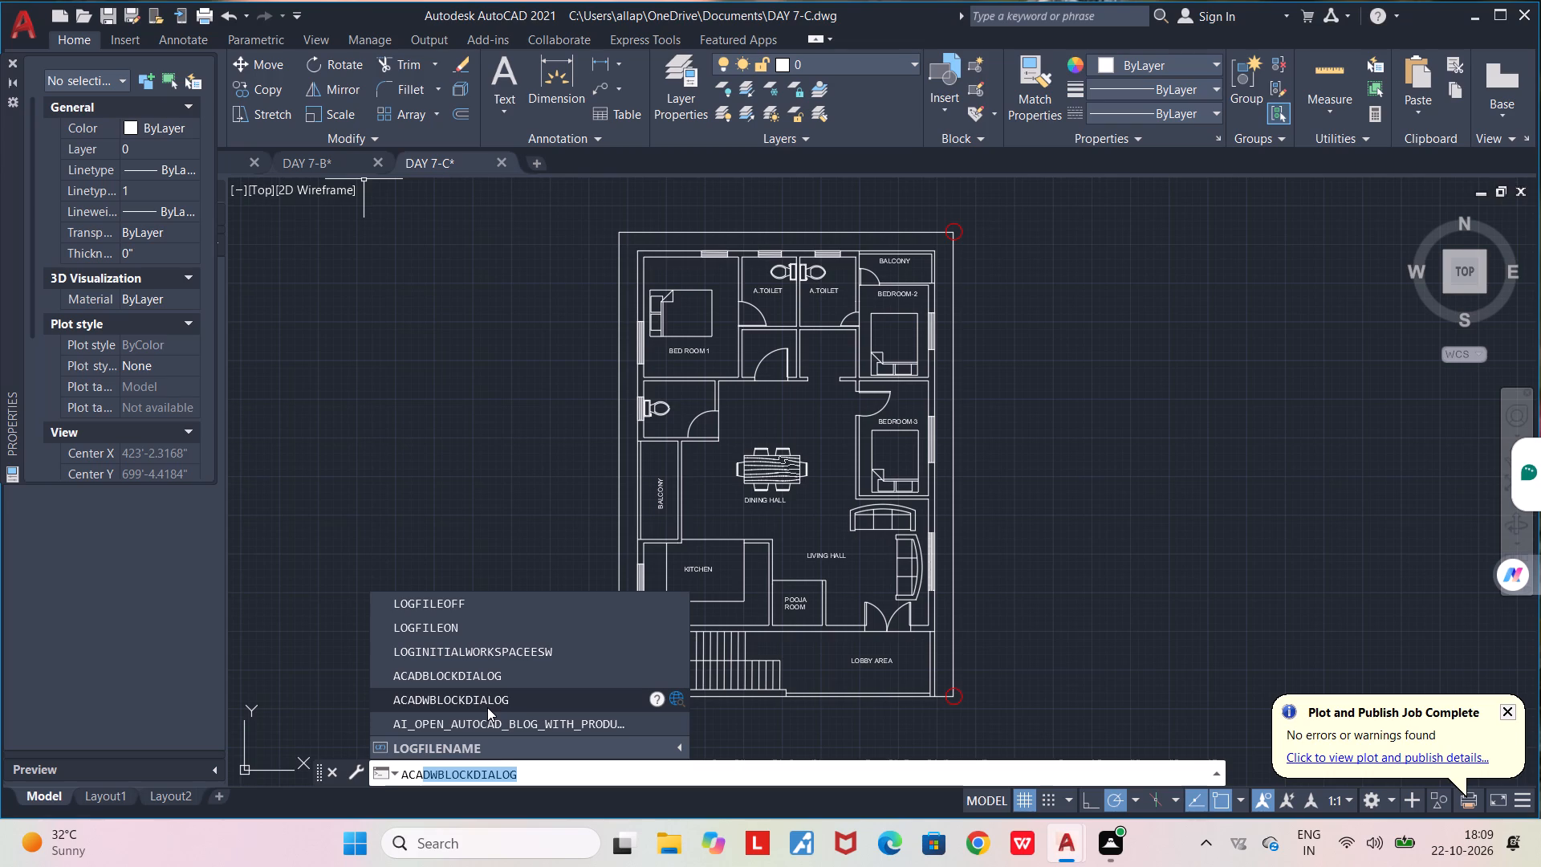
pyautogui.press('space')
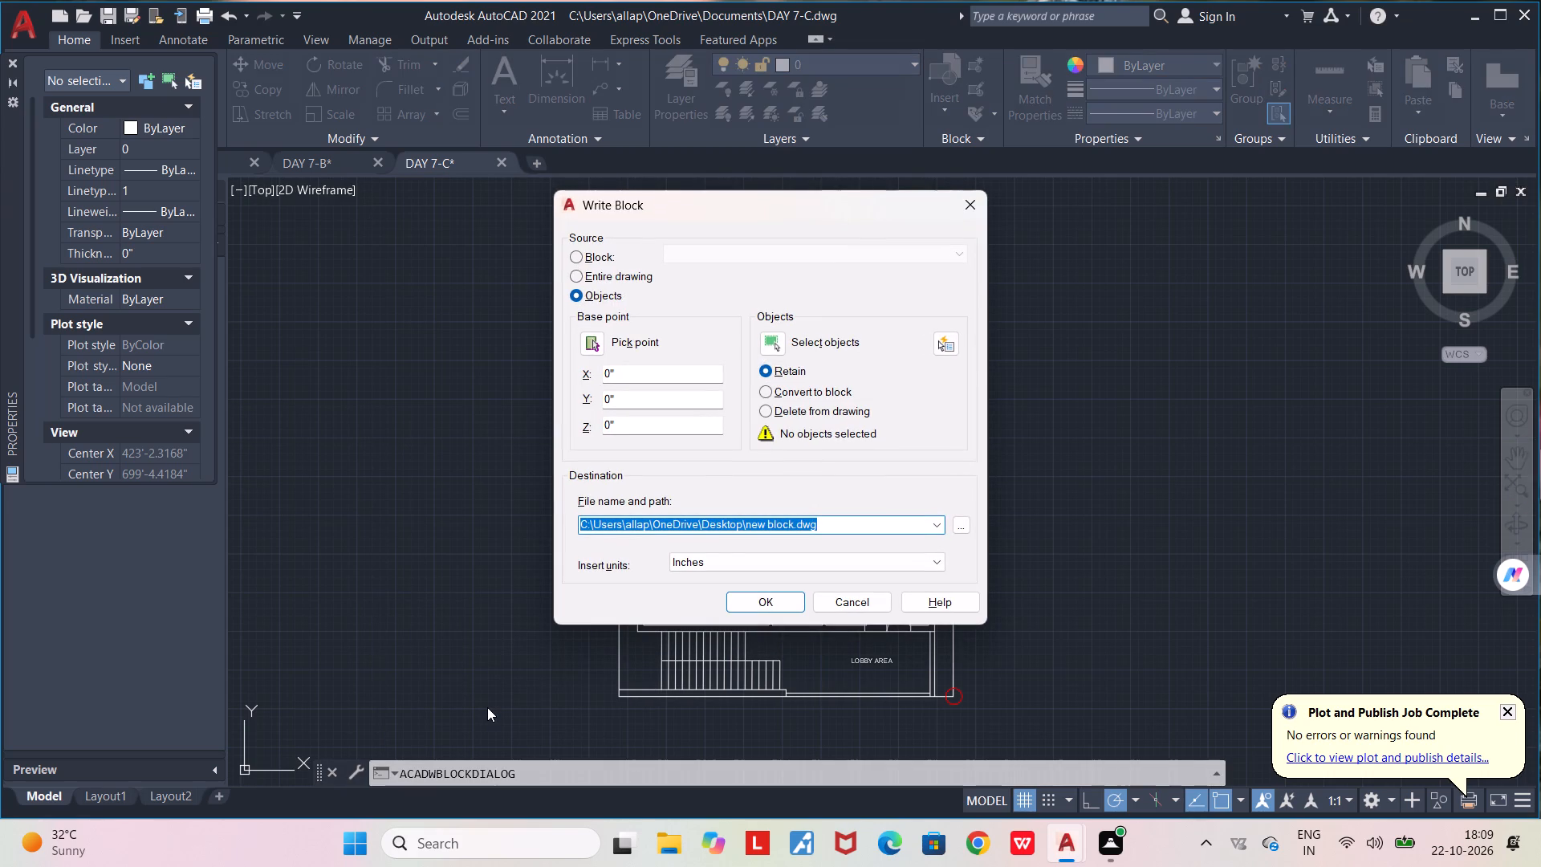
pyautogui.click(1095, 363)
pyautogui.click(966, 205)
# Query the drawing's log file path with the LOGFILENAME system variable.
pyautogui.write('LOG')
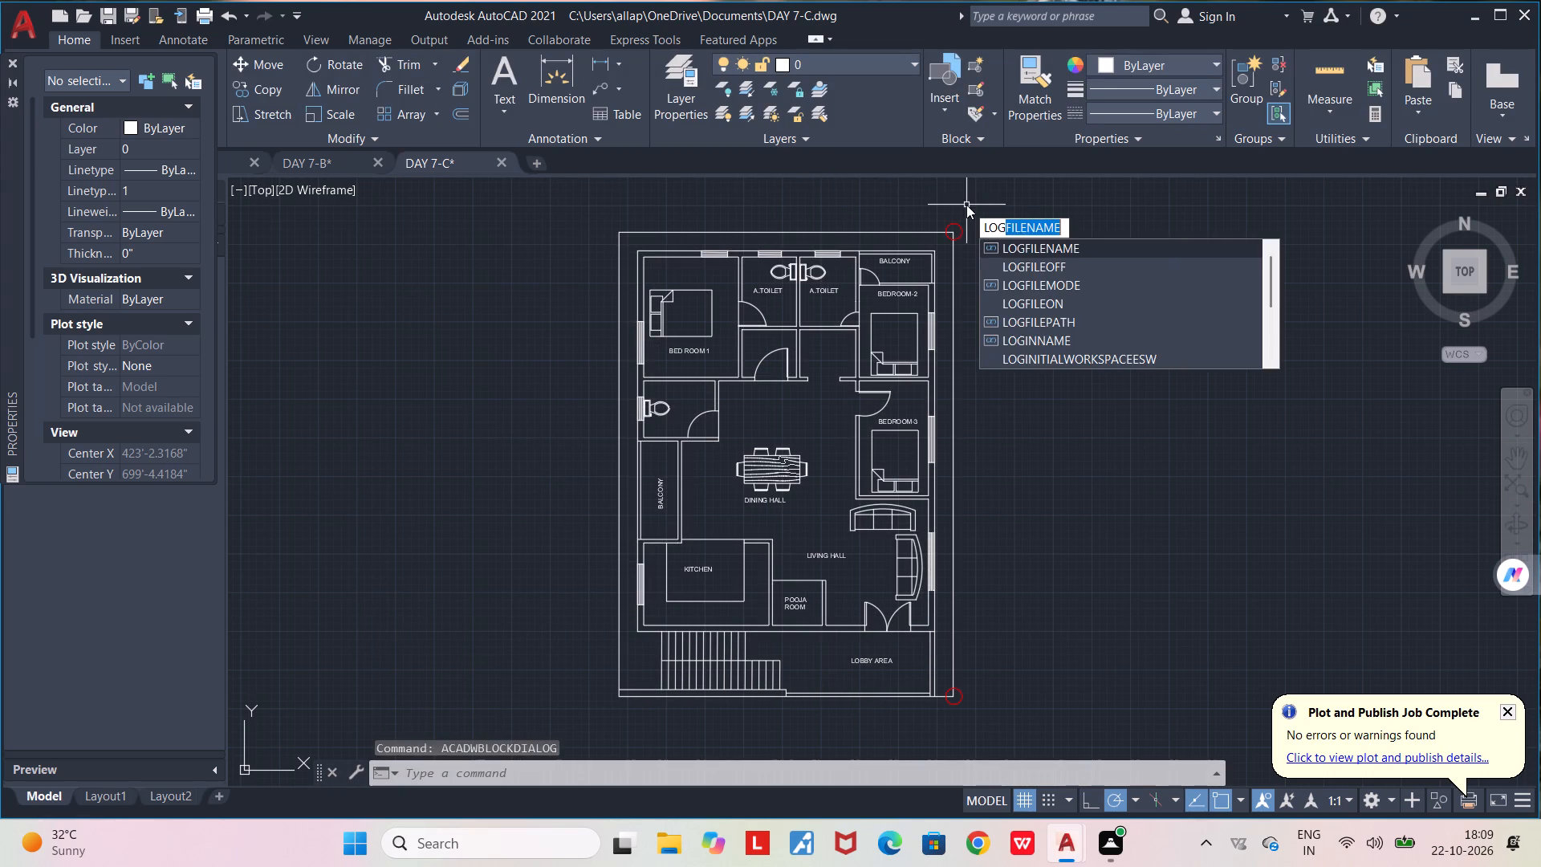
pyautogui.click(1081, 250)
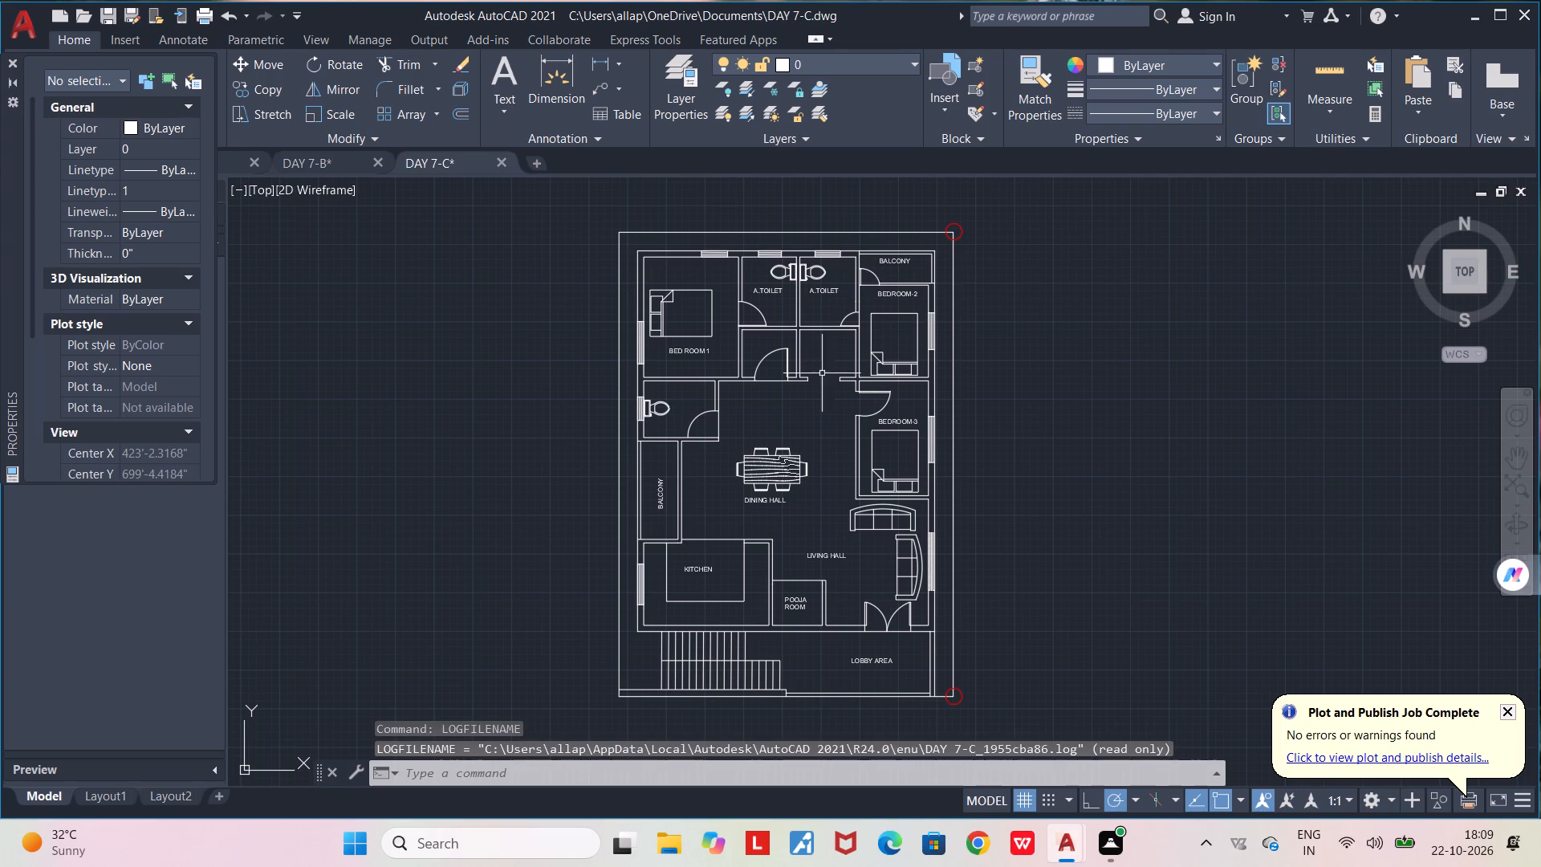